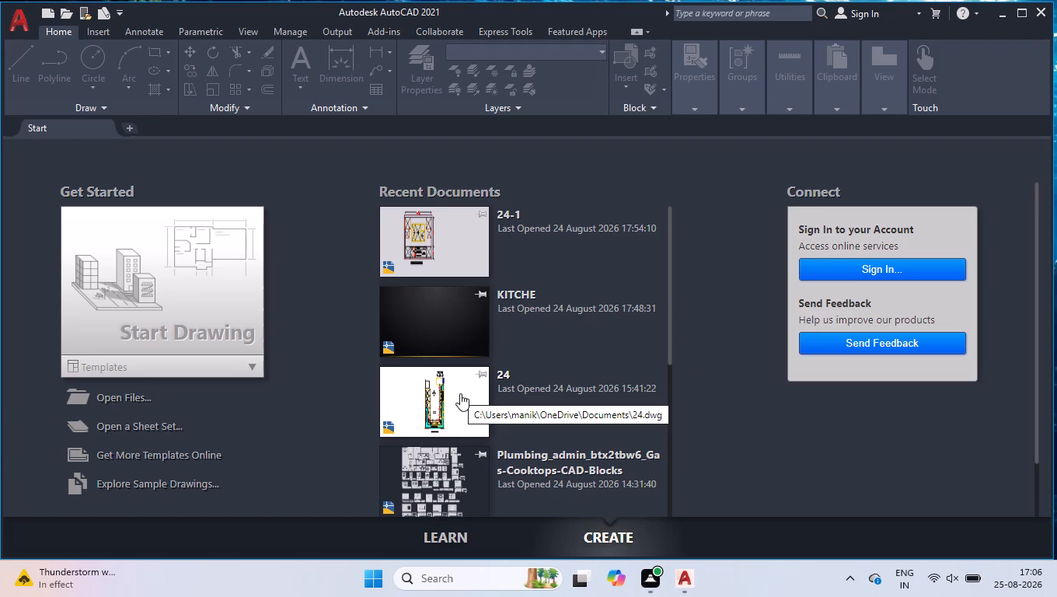
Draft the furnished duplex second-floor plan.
Start a new blank drawing from the default template.
left_click(255, 258)
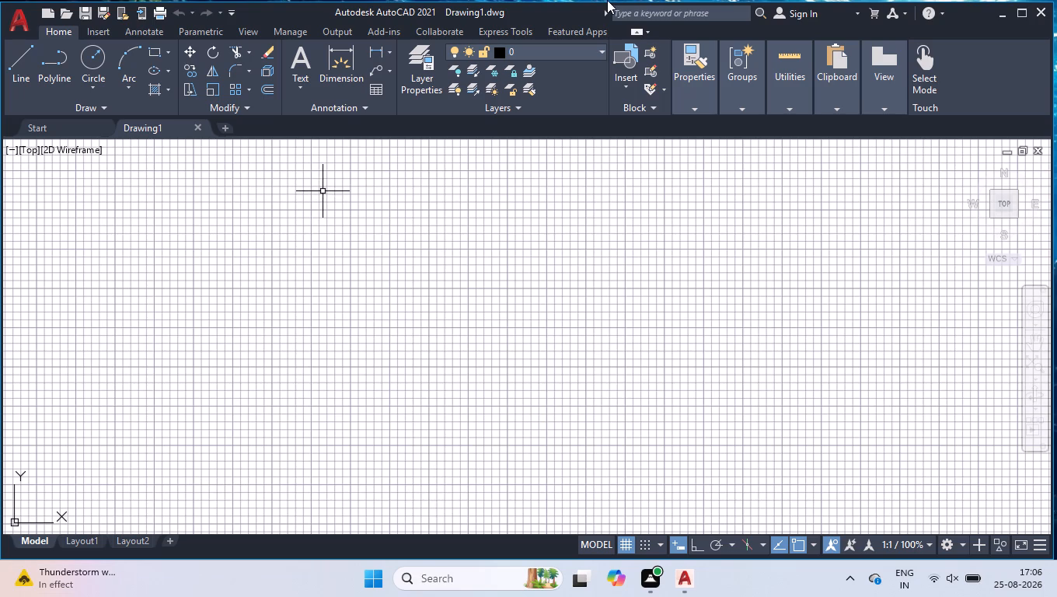
Turn off the grid display and turn on Ortho mode for the drawing.
left_click(631, 542)
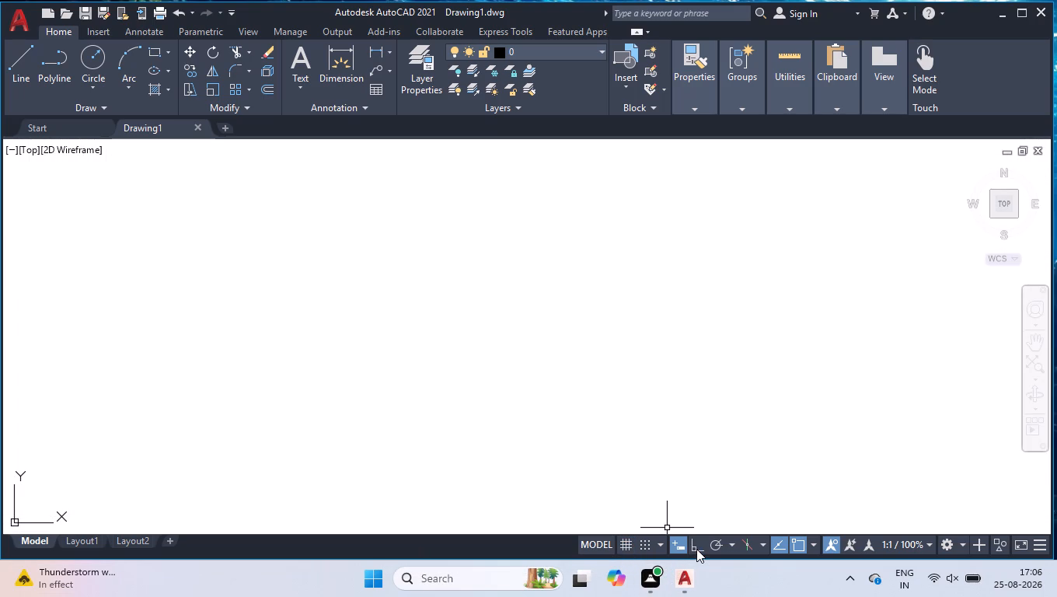
left_click(696, 549)
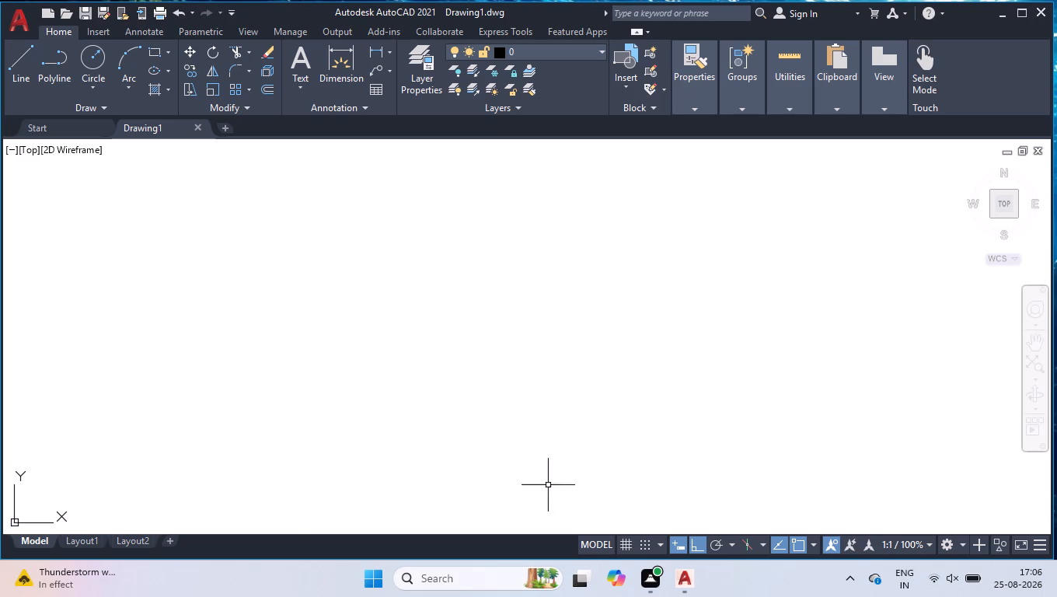
Configure the drawing units to Engineering length with 0'-0.0" precision and Inches as the insertion scale.
type("un")
key("Return")
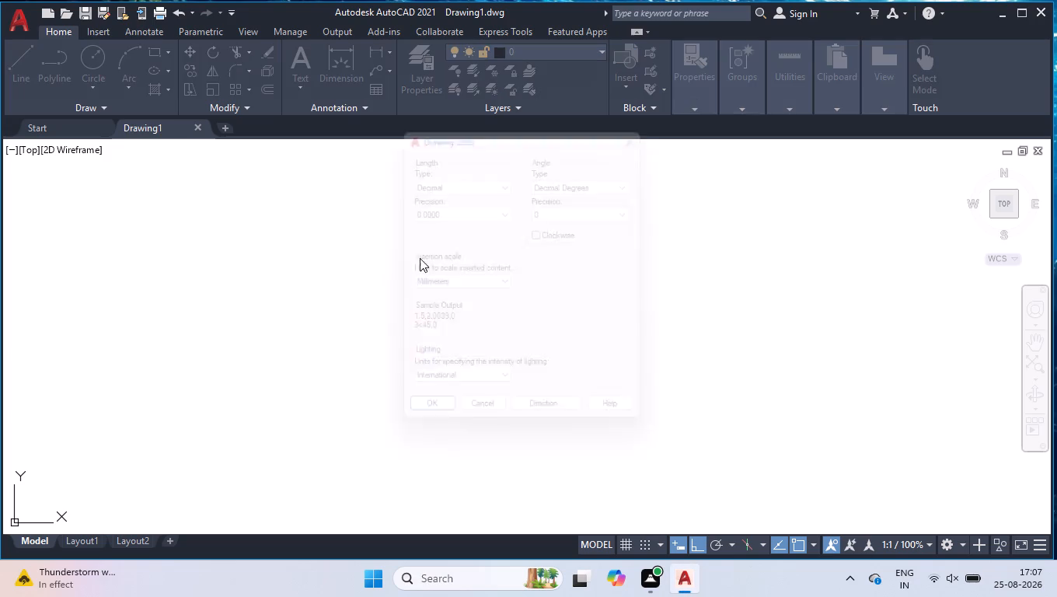
left_click(472, 179)
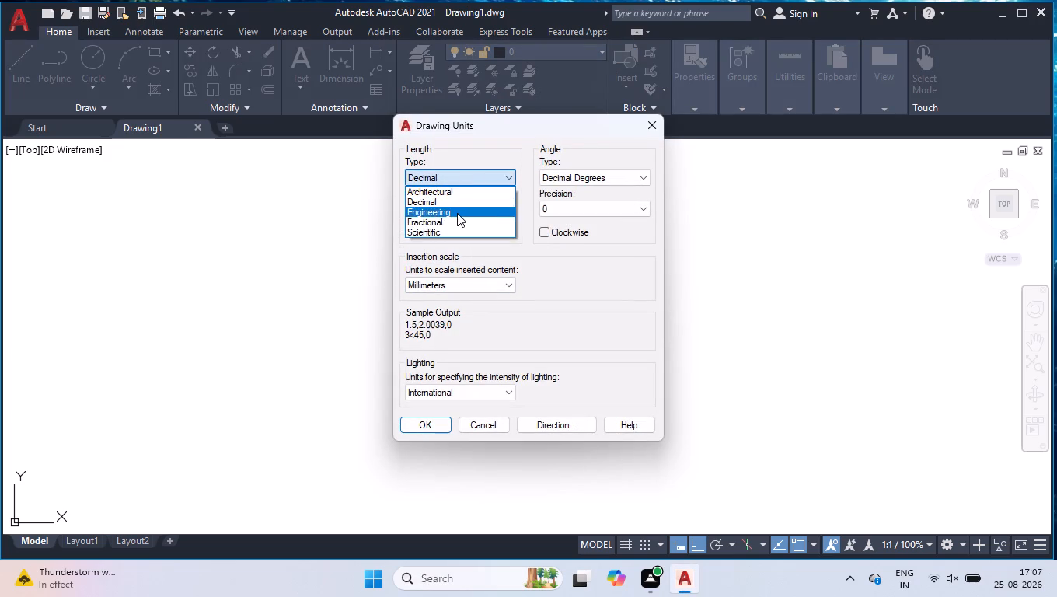
left_click(457, 213)
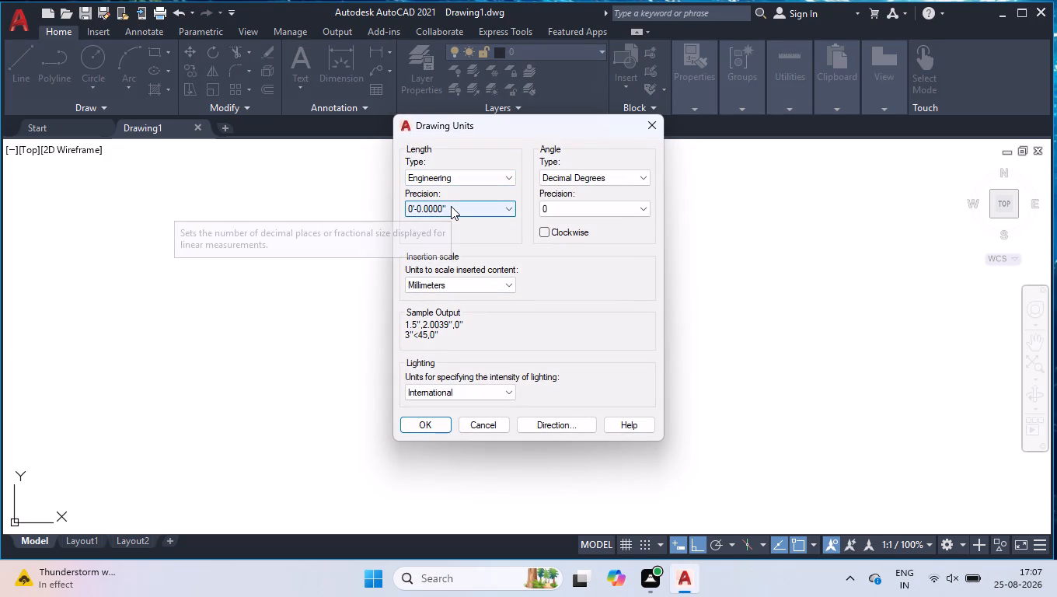
left_click(451, 206)
left_click(423, 232)
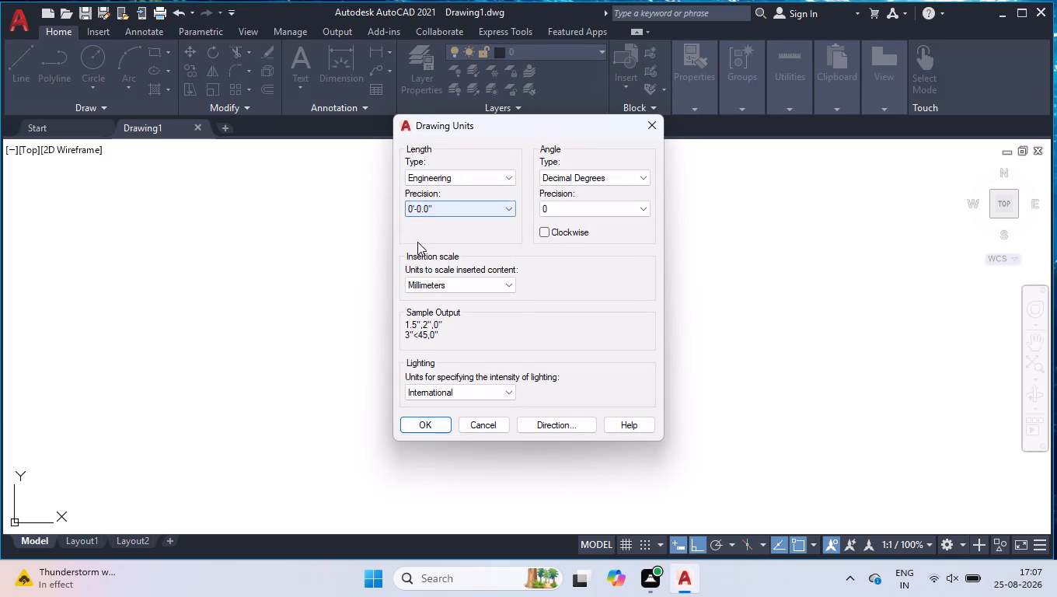
left_click(430, 278)
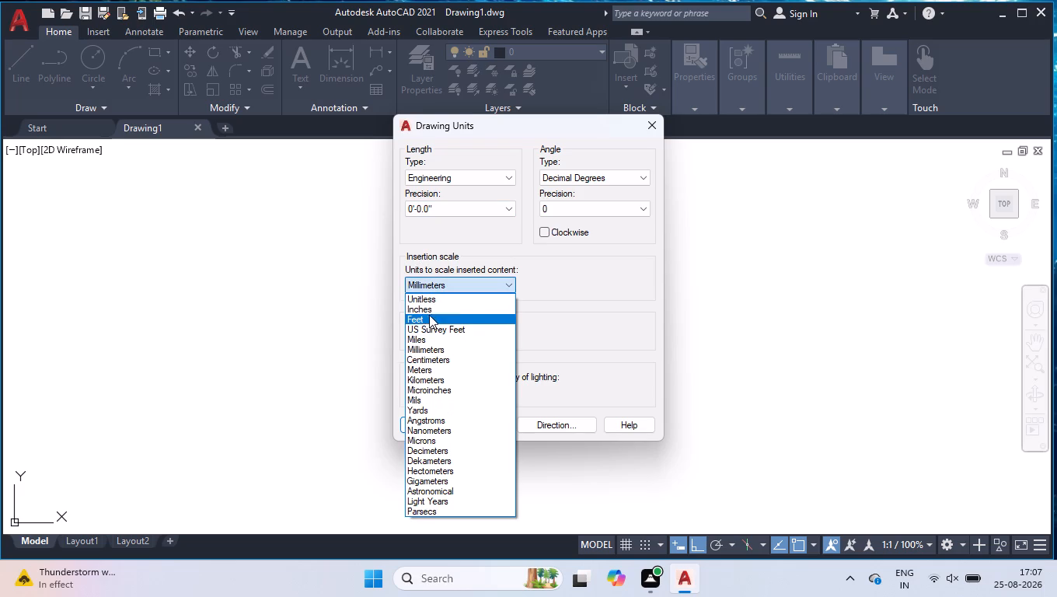
left_click(429, 310)
left_click(427, 424)
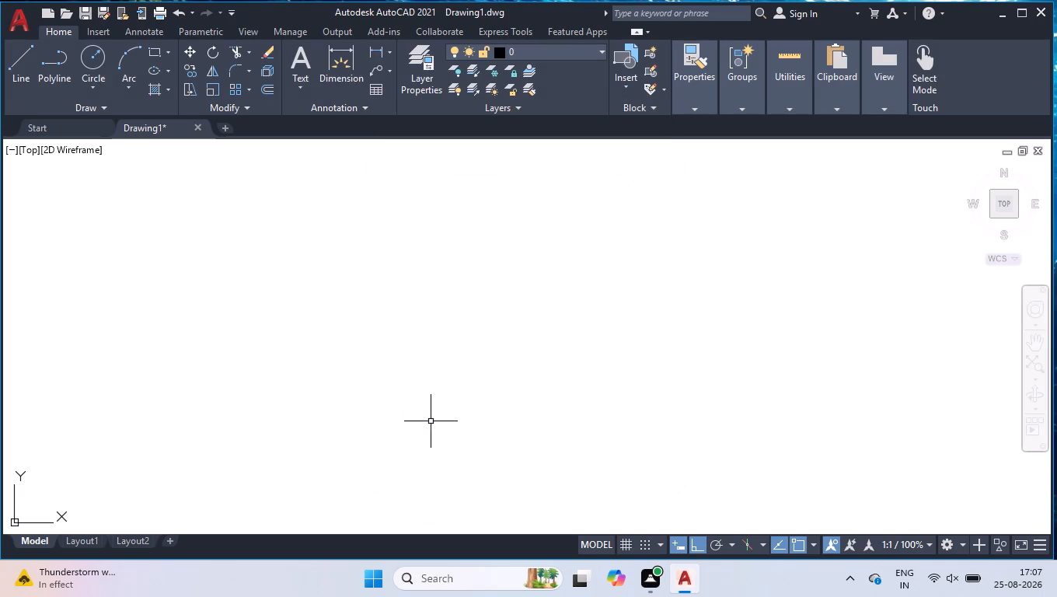
Open the ISO-25 dimension style for modification and enable fixed length extension lines.
key("d")
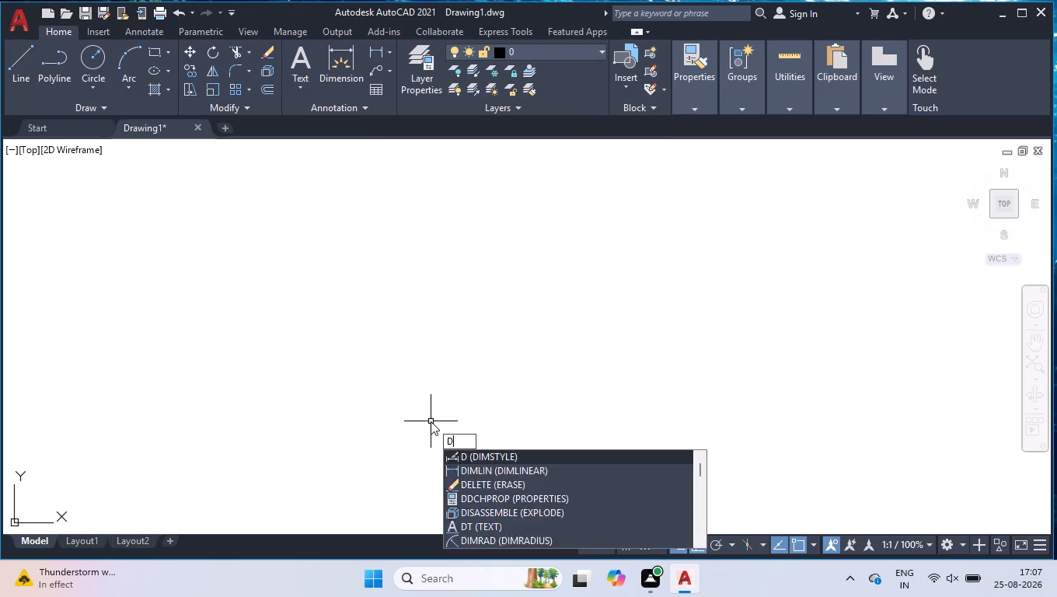
key("Return")
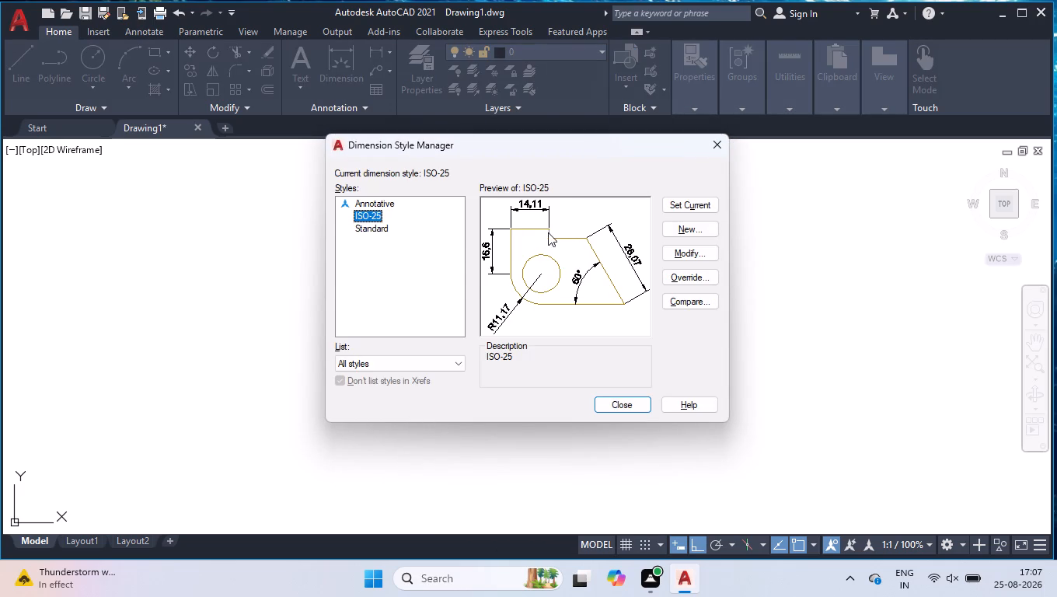
left_click(687, 256)
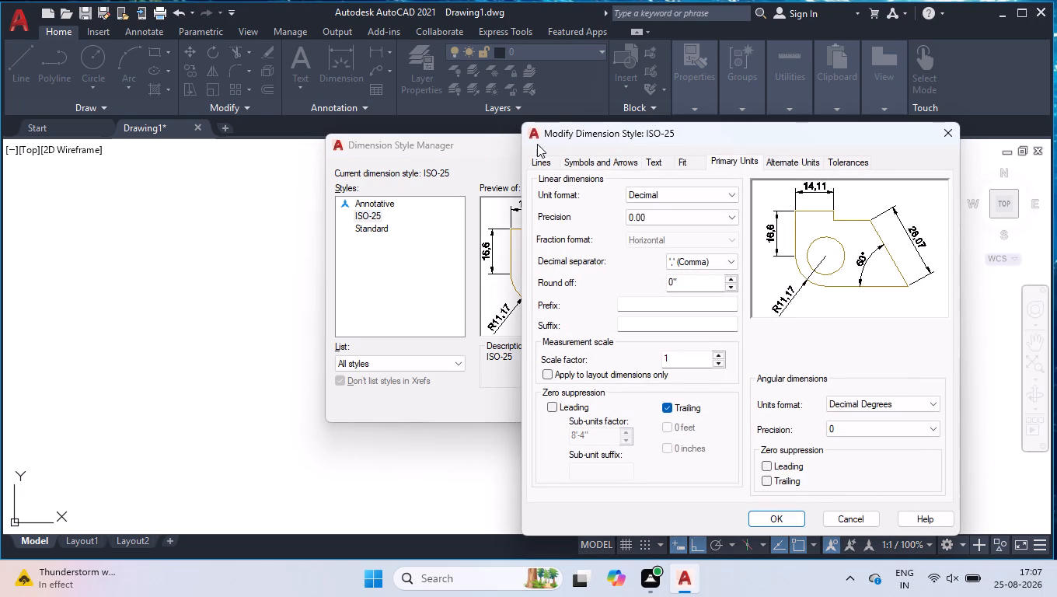
left_click(538, 158)
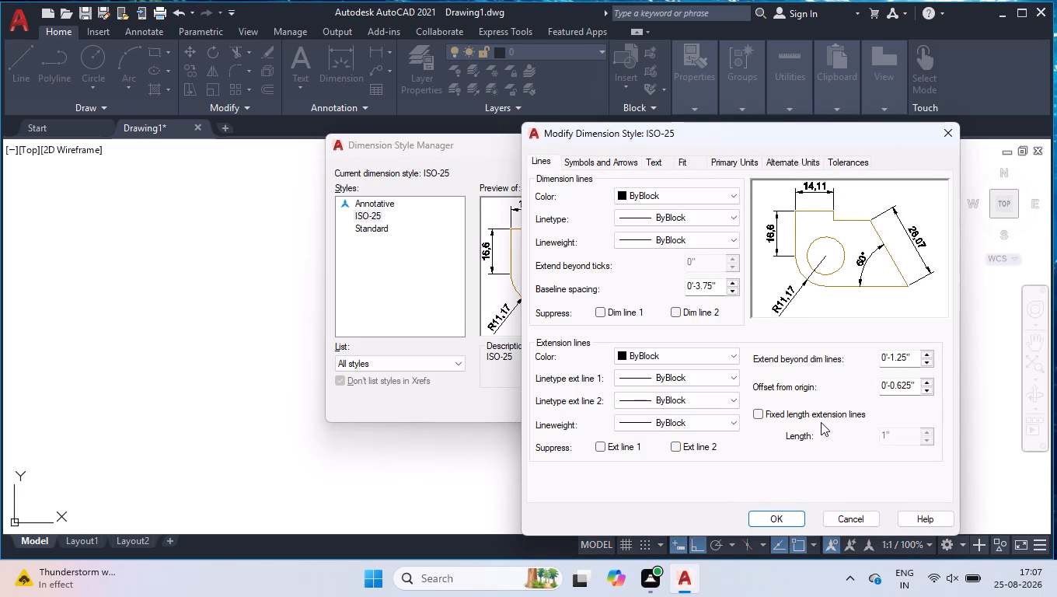
left_click(933, 438)
left_click(785, 414)
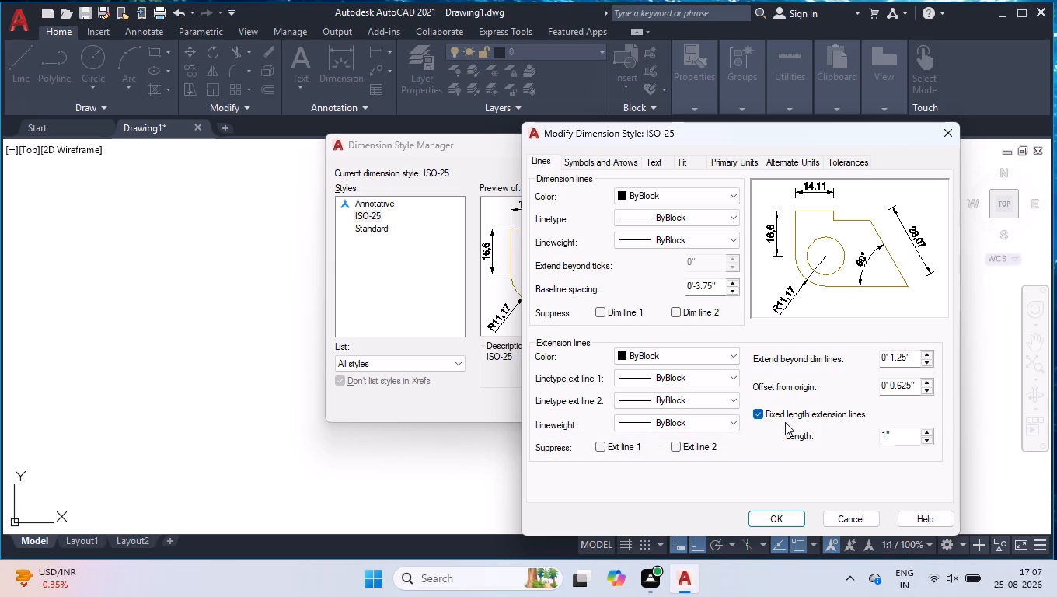
Set the dimension line color of the ISO-25 style to index color 94.
left_click(629, 201)
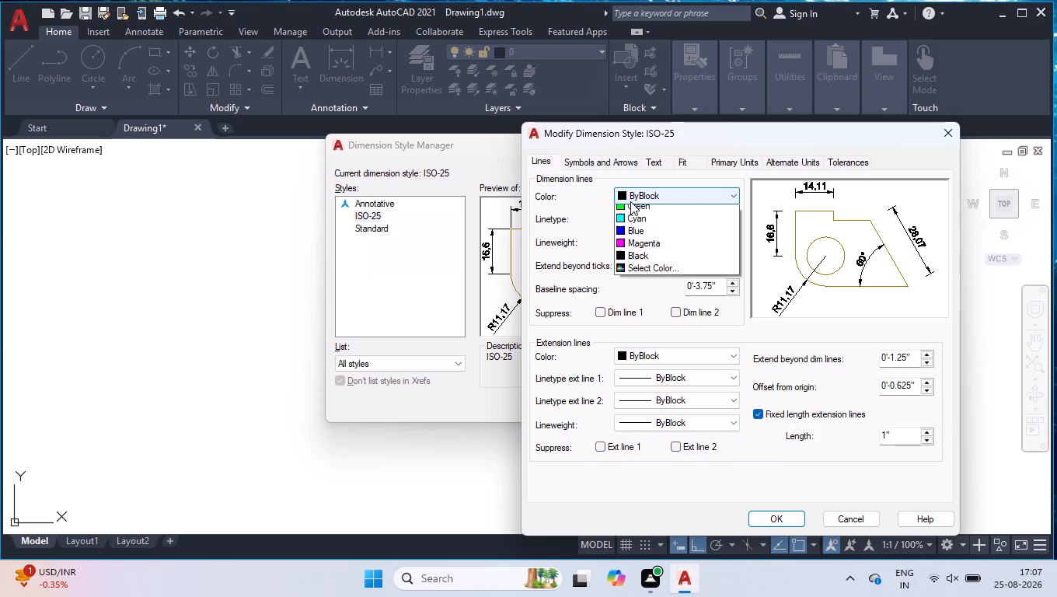
left_click(666, 316)
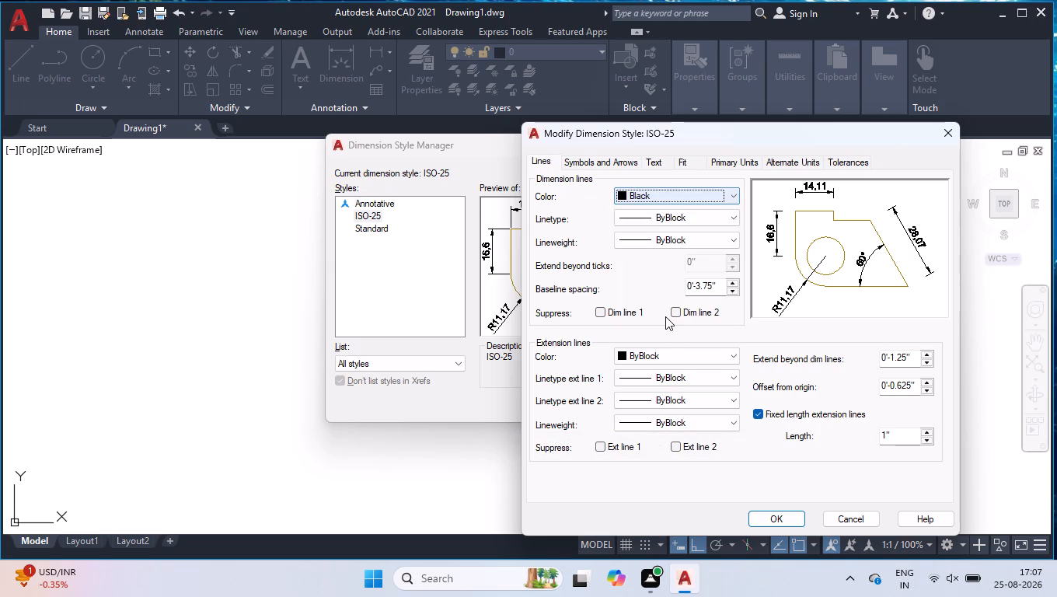
left_click(659, 192)
left_click(669, 321)
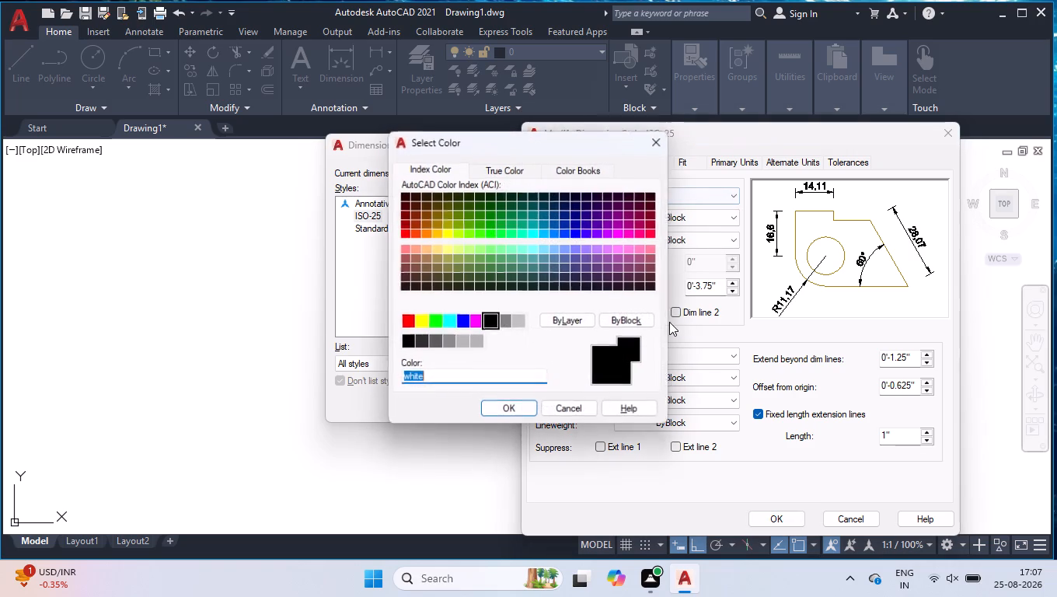
left_click(495, 215)
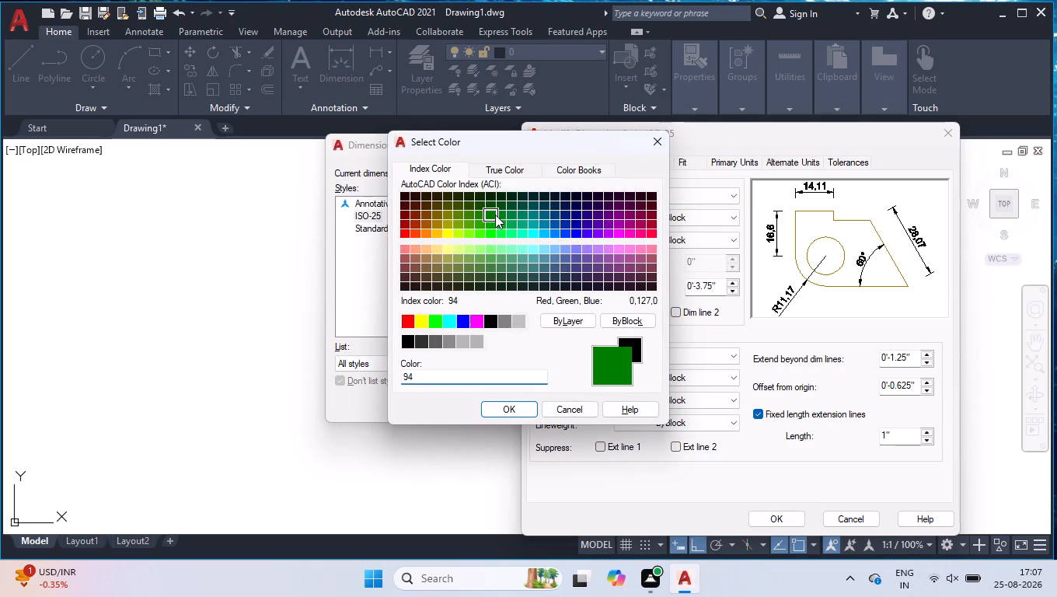
left_click(508, 411)
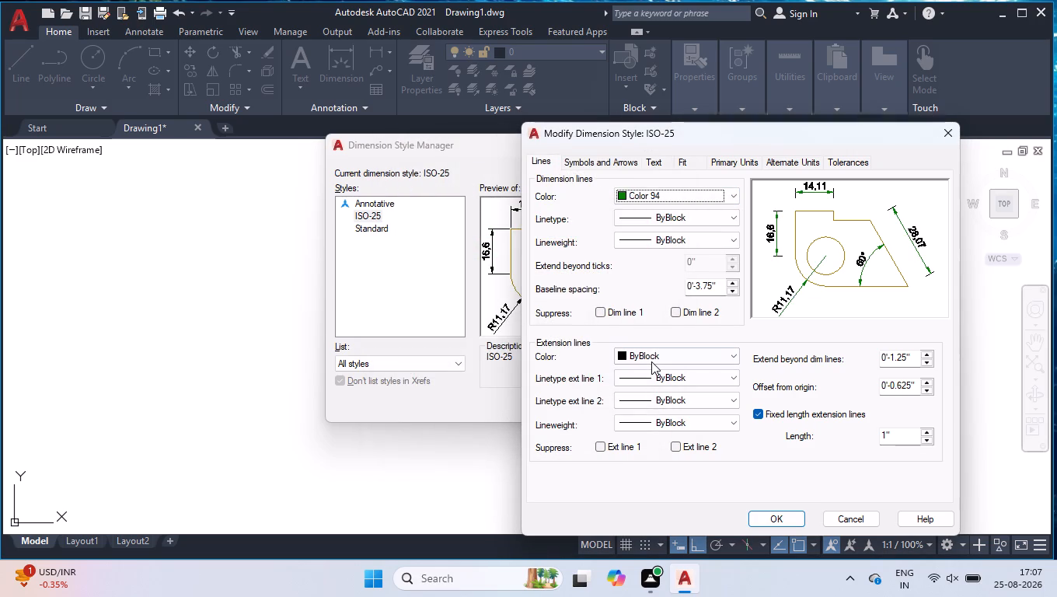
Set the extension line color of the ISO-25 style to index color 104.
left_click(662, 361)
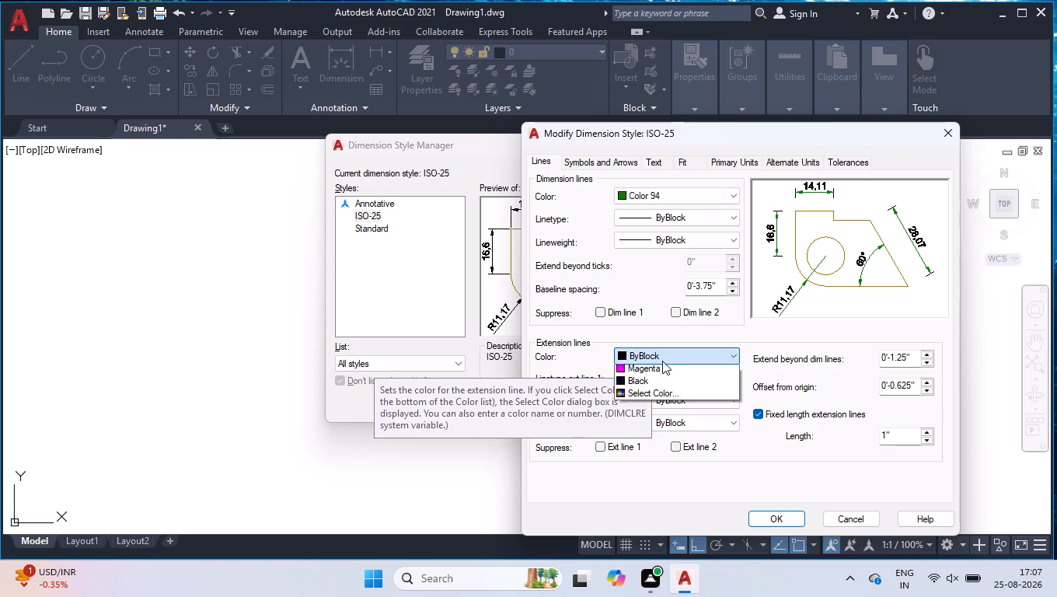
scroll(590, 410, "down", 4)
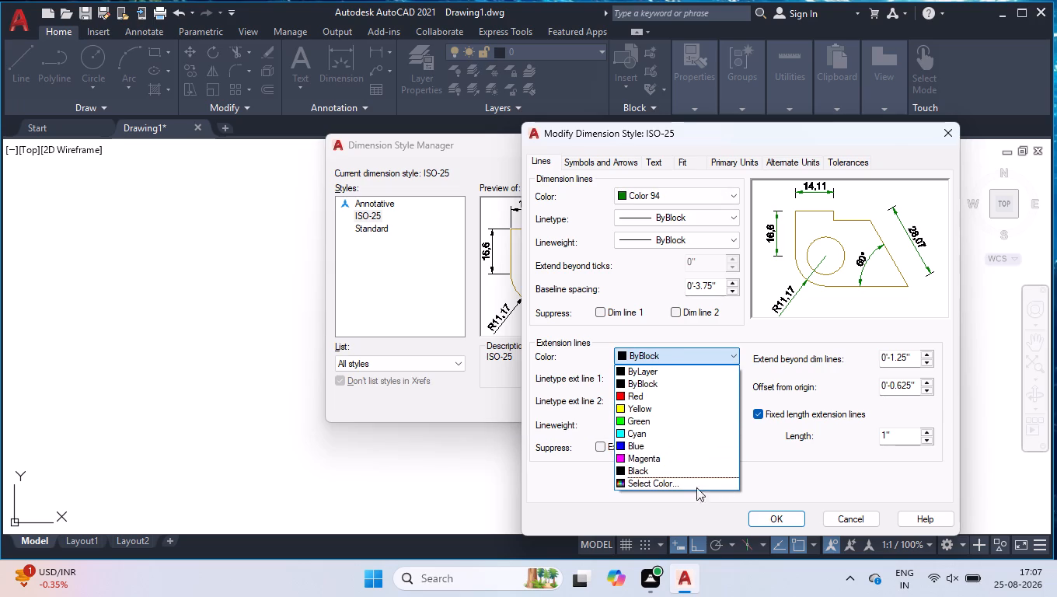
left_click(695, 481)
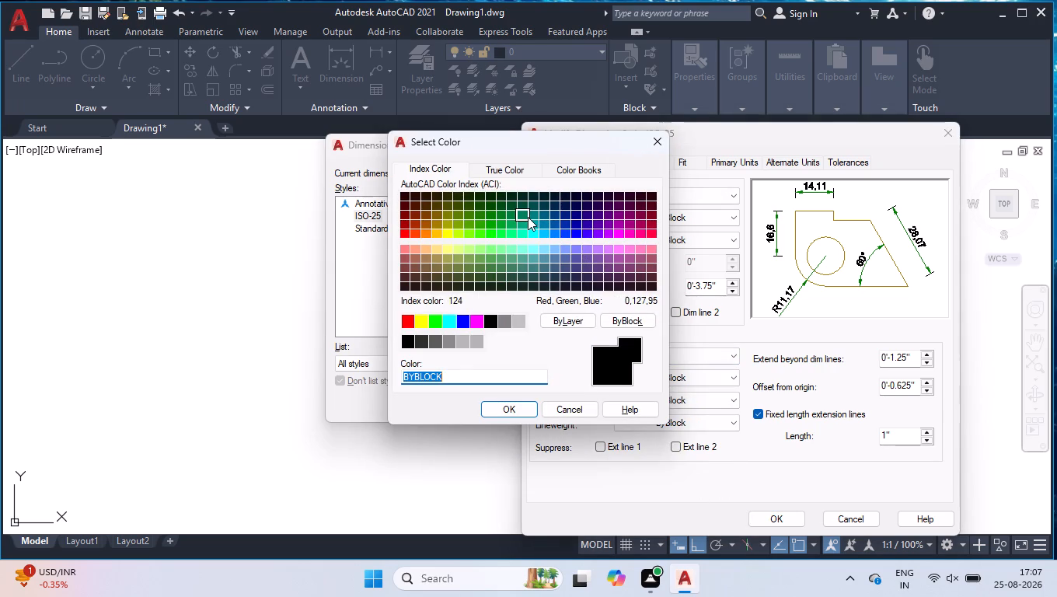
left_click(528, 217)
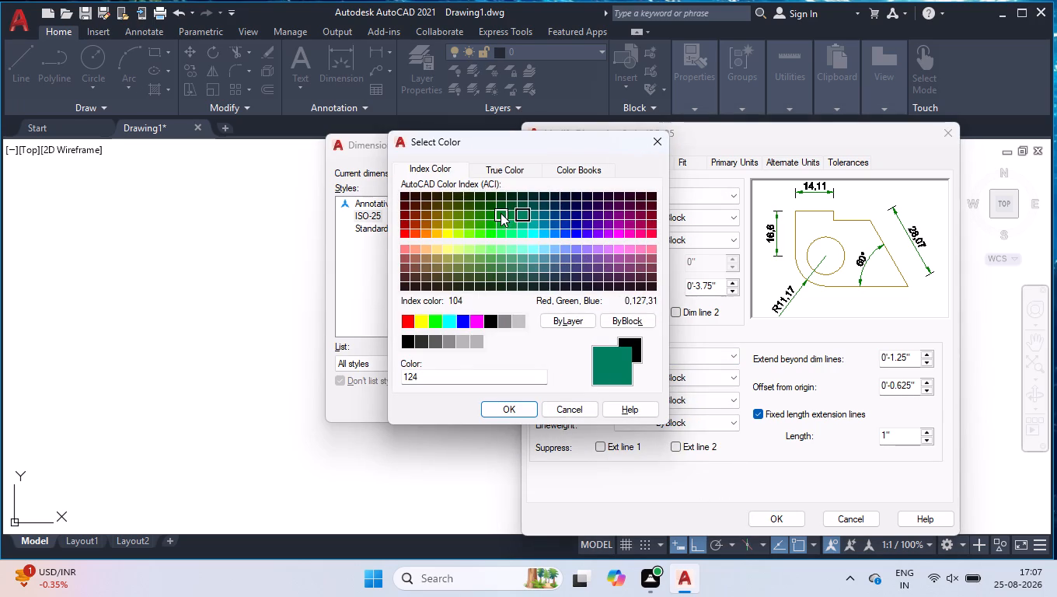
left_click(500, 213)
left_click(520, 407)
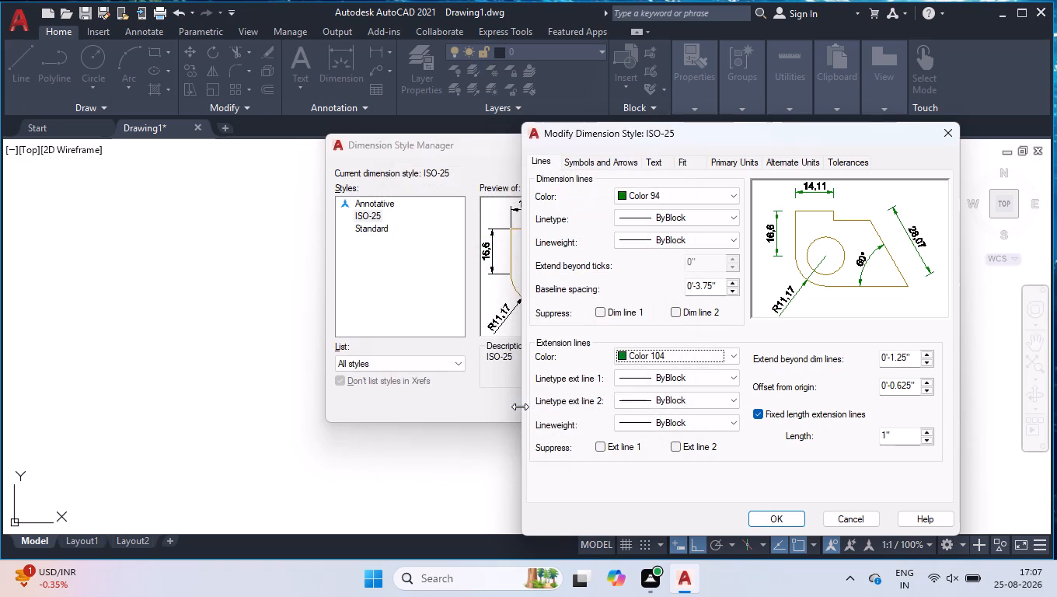
Change the extension line color of the ISO-25 style to index color 94.
left_click(653, 349)
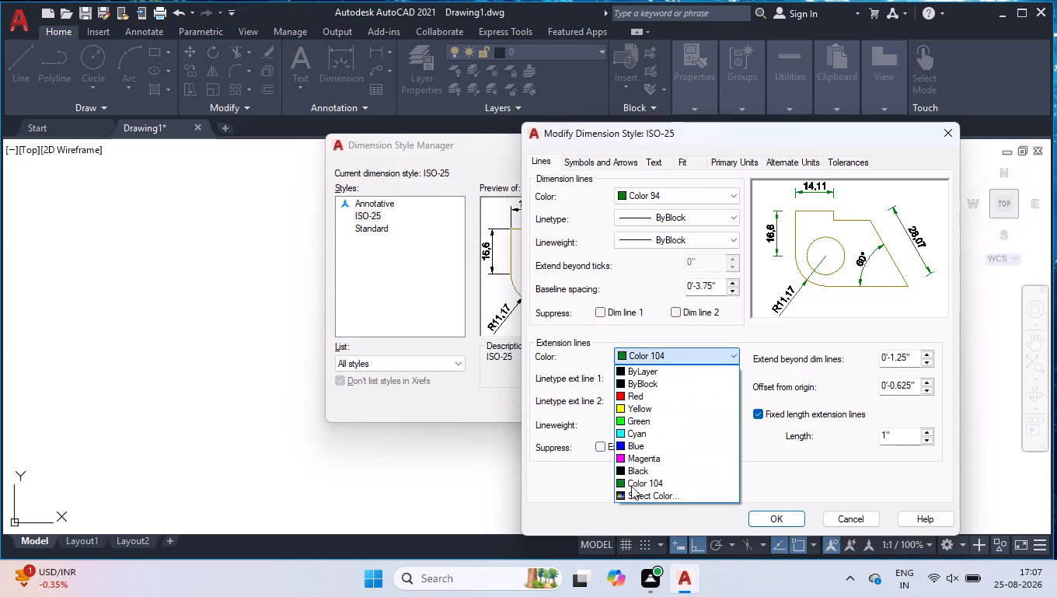
left_click(638, 498)
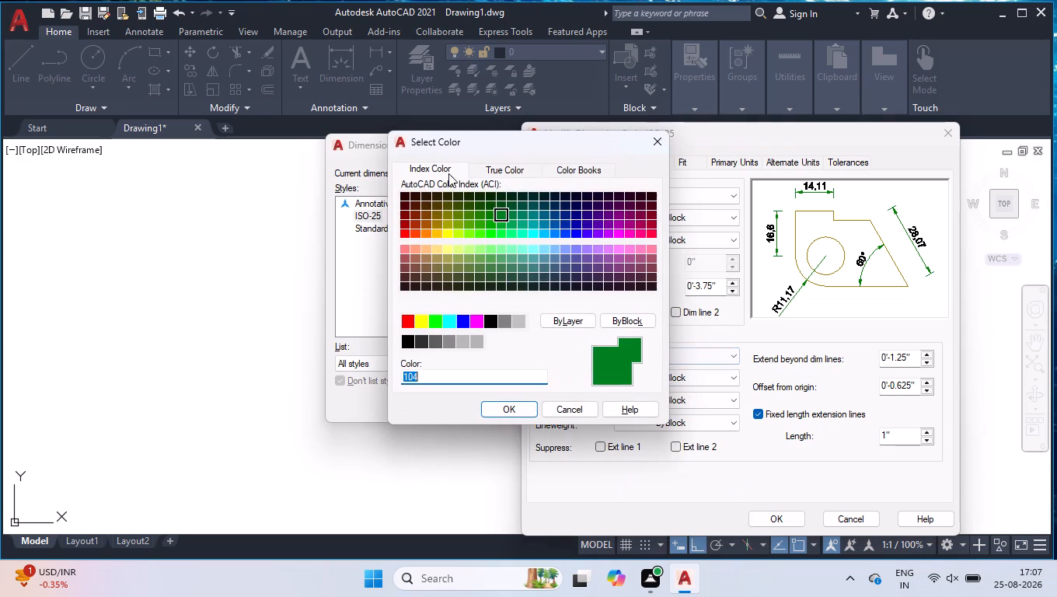
left_click(490, 211)
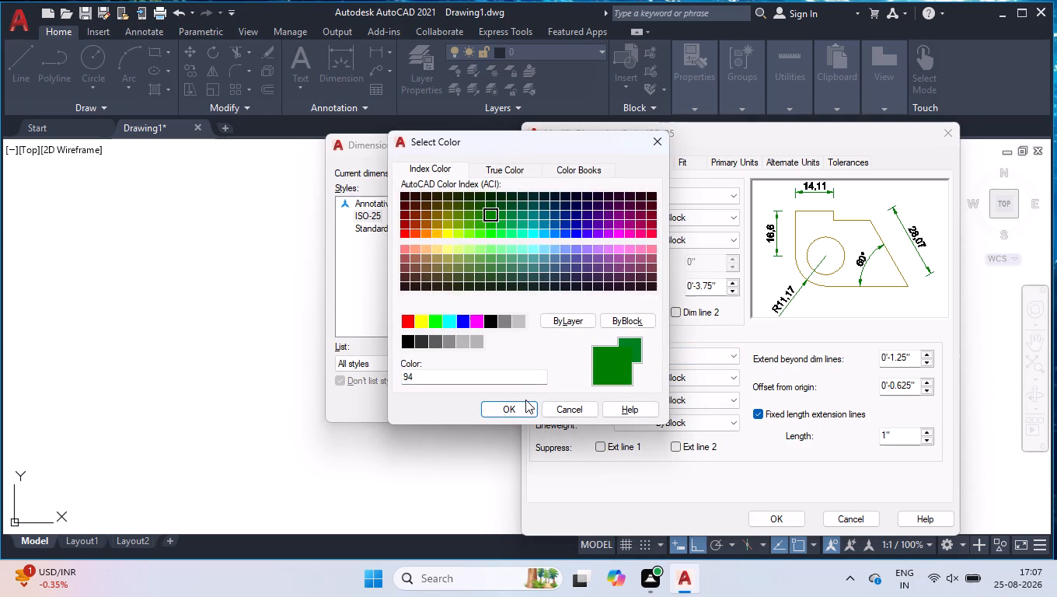
left_click(524, 404)
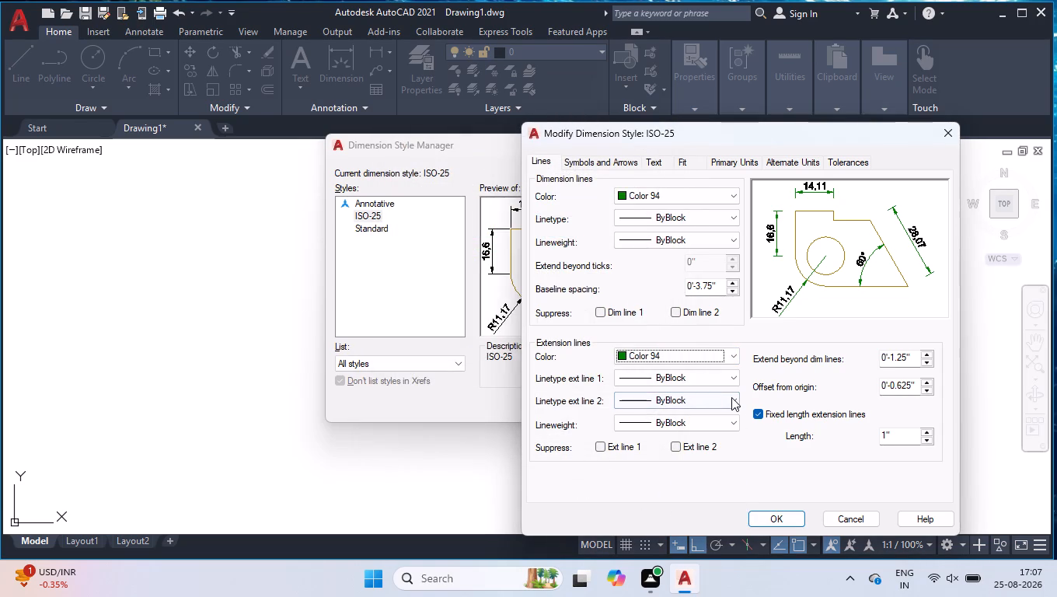
Set the first and second dimension arrowheads of the ISO-25 style to Oblique.
left_click(609, 161)
left_click(605, 215)
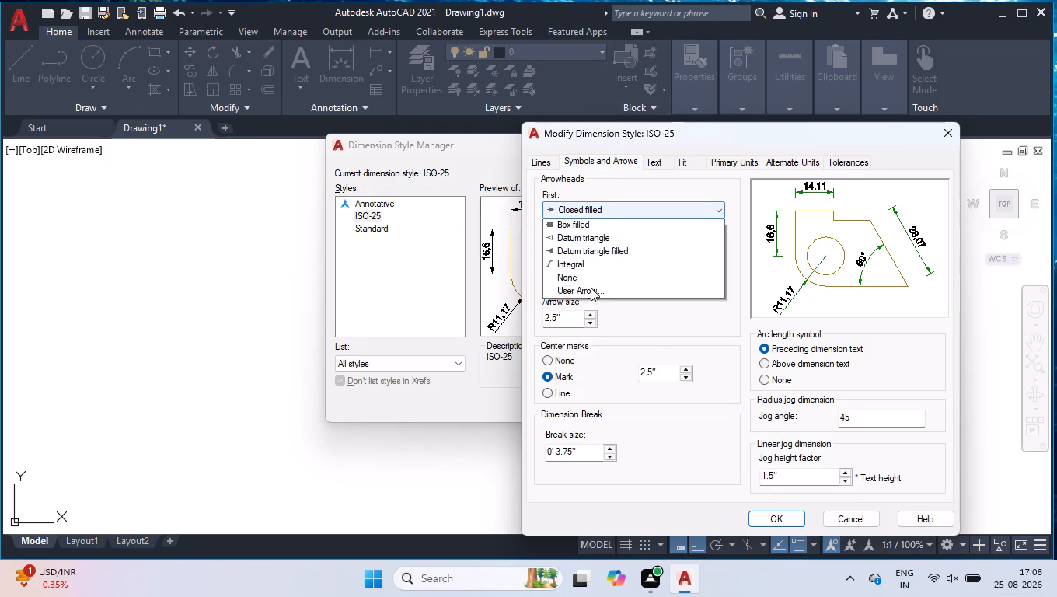
left_click(569, 290)
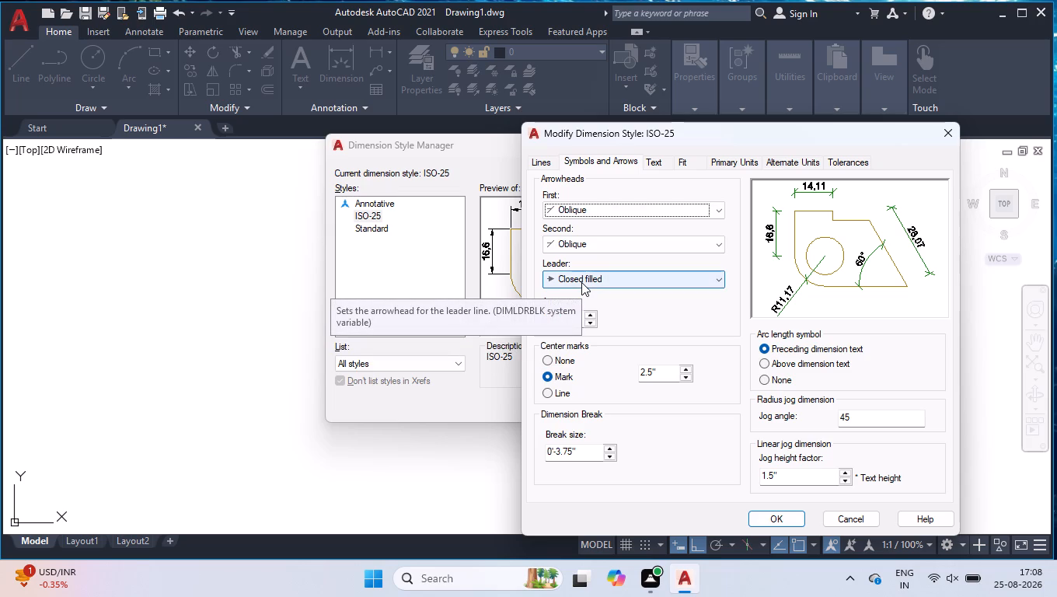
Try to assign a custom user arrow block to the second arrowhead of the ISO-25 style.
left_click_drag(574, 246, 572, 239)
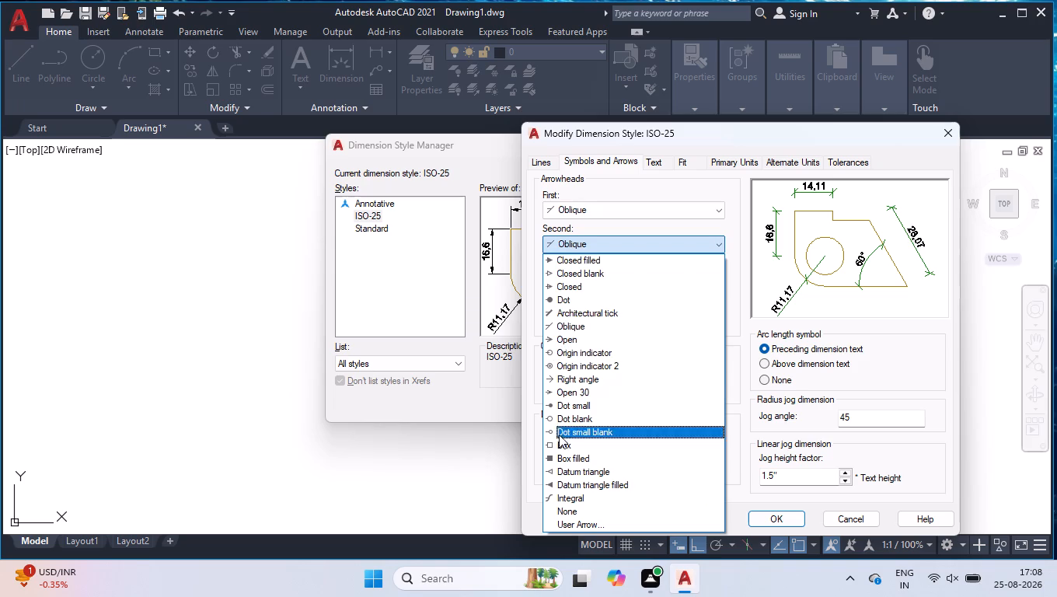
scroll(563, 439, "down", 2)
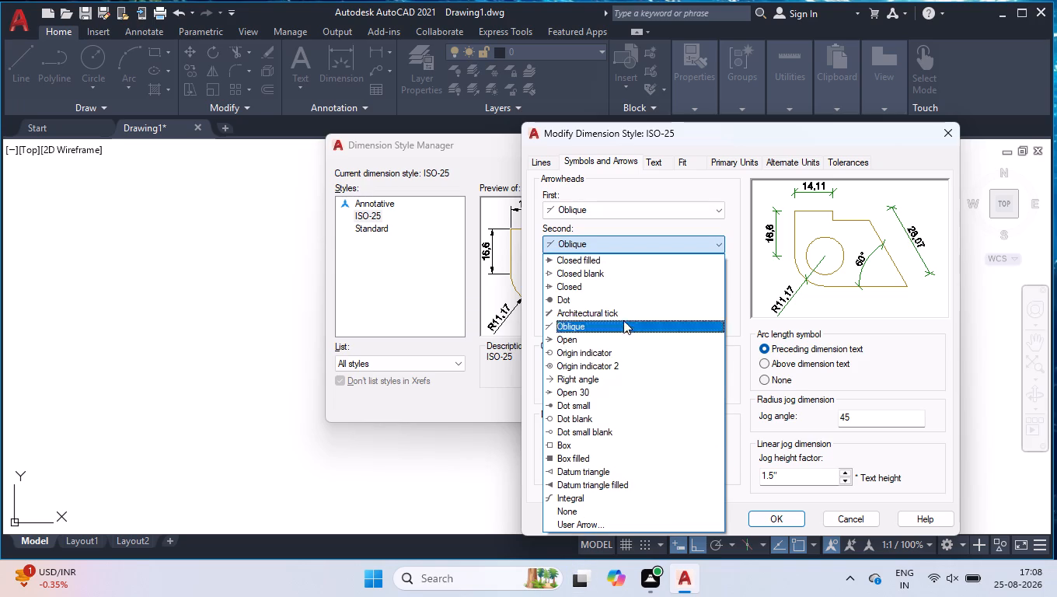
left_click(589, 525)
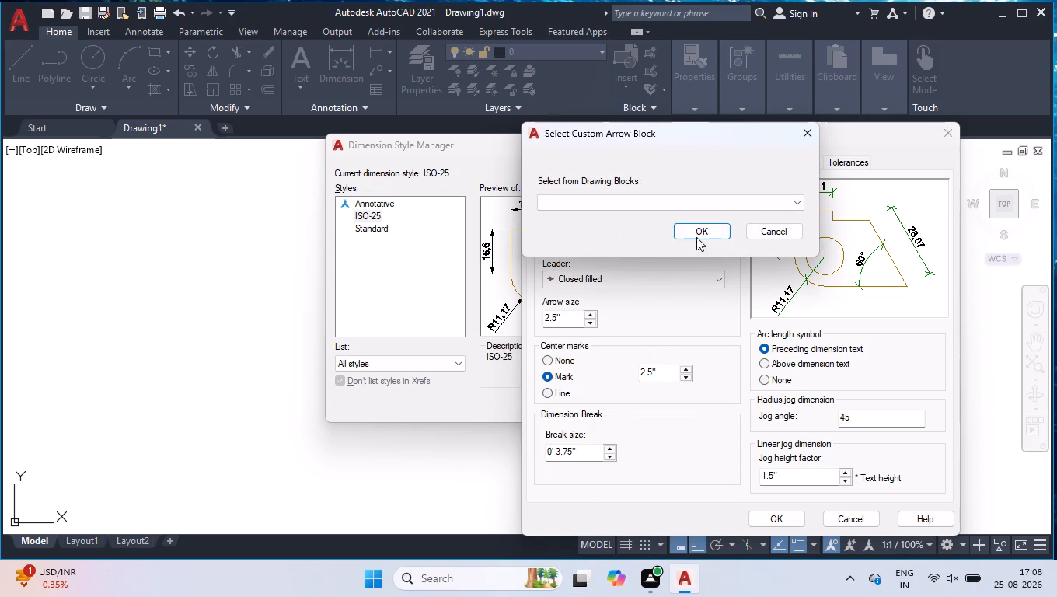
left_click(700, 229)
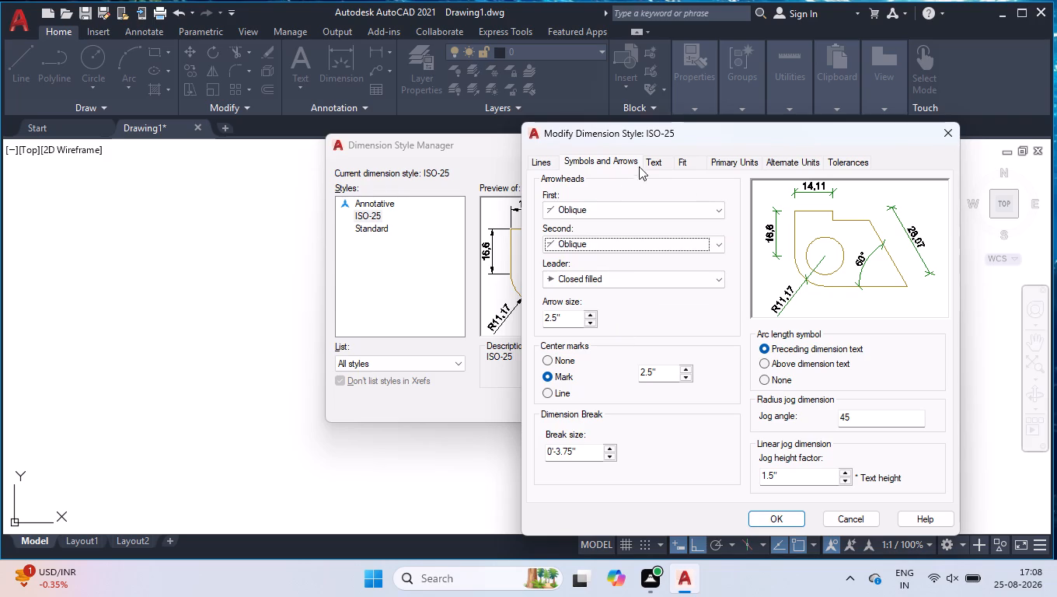
Set the ISO-25 style's dimension text color to Red and its vertical text placement to Centered.
left_click(649, 164)
left_click(637, 225)
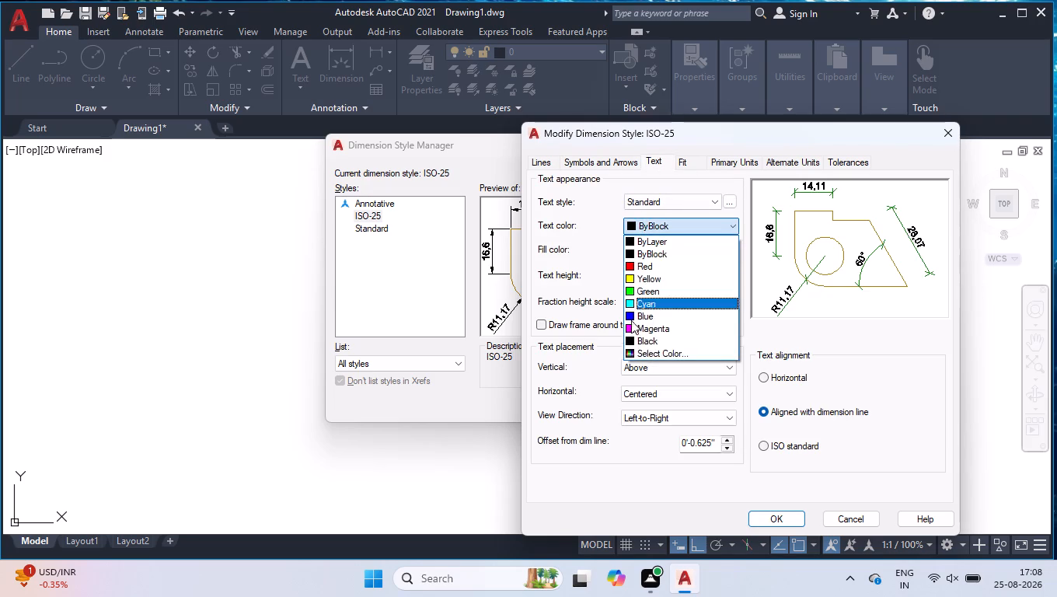
left_click(673, 266)
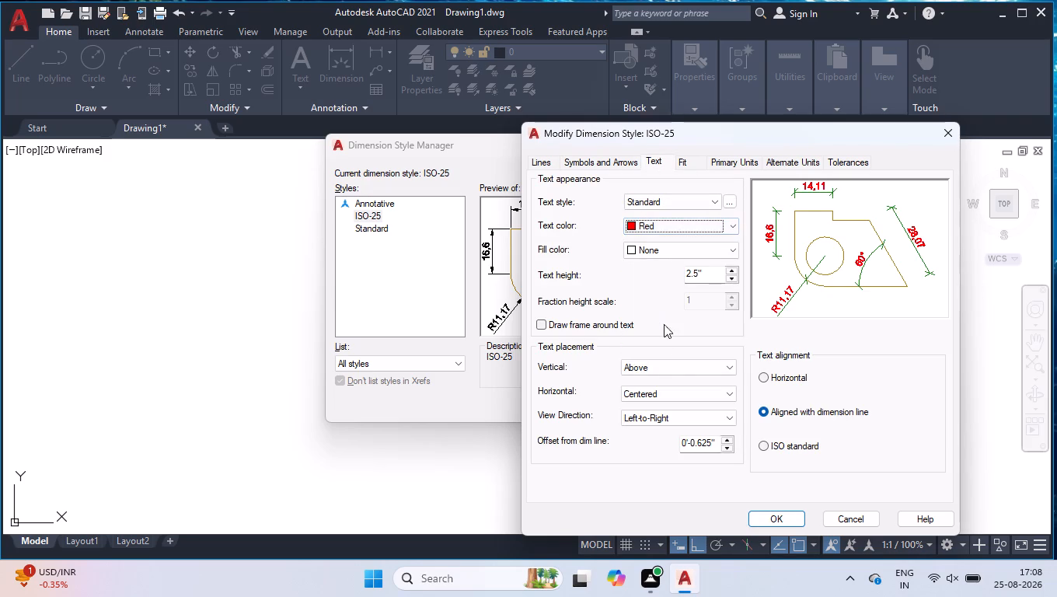
left_click(654, 372)
left_click(650, 383)
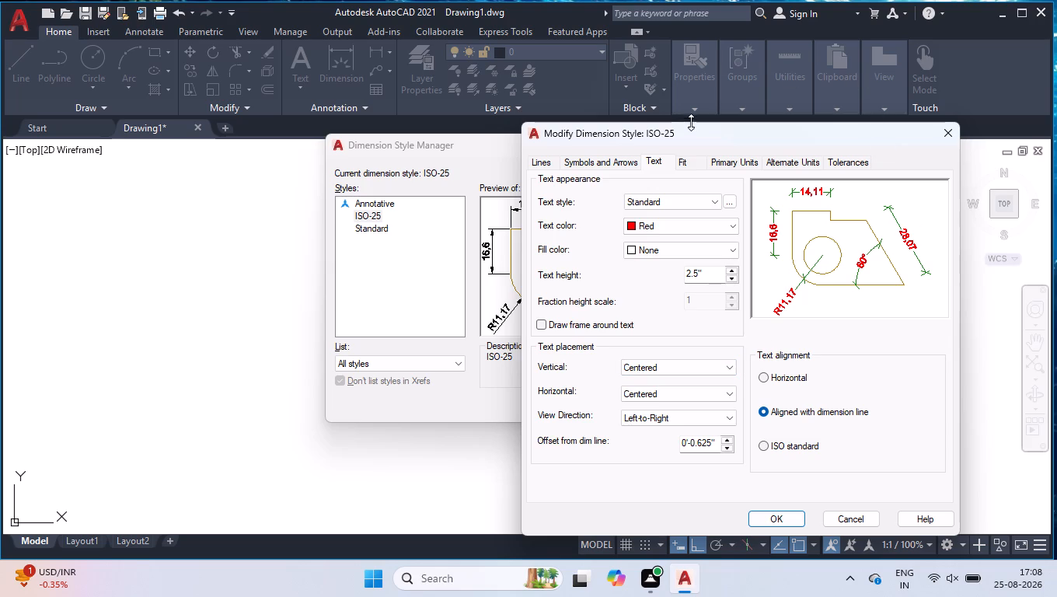
Set the ISO-25 style's primary linear units to Engineering with 0'-0.0" precision and accept the style changes.
left_click(731, 163)
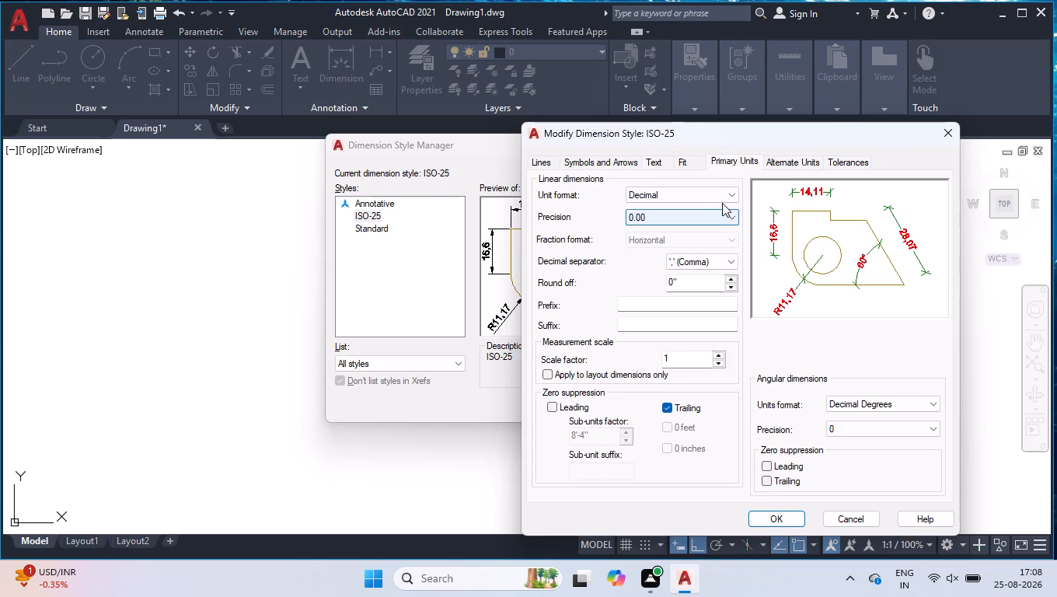
left_click(722, 202)
left_click(695, 231)
left_click(692, 225)
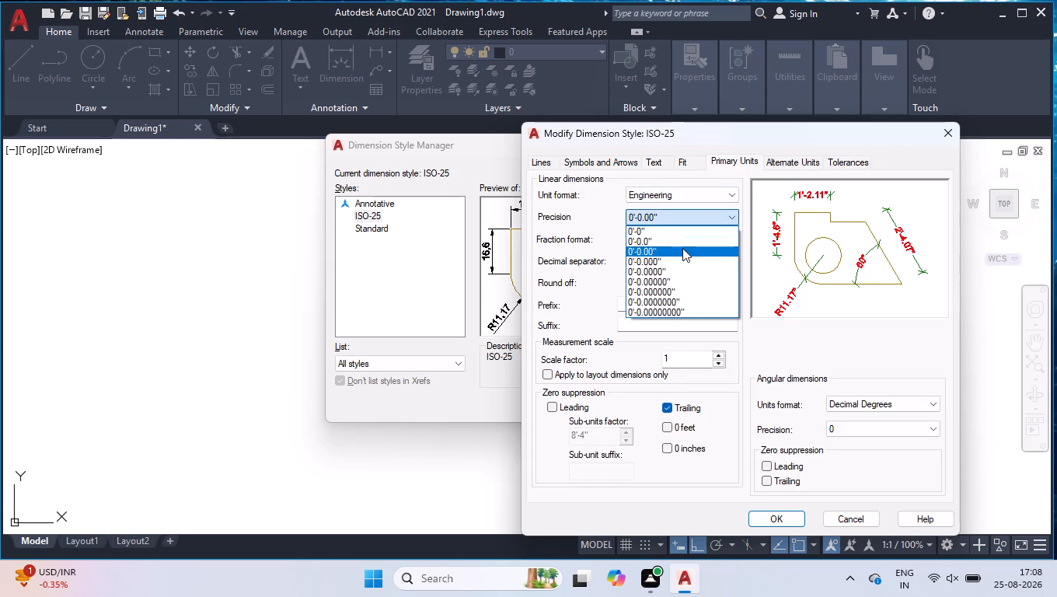
left_click(683, 240)
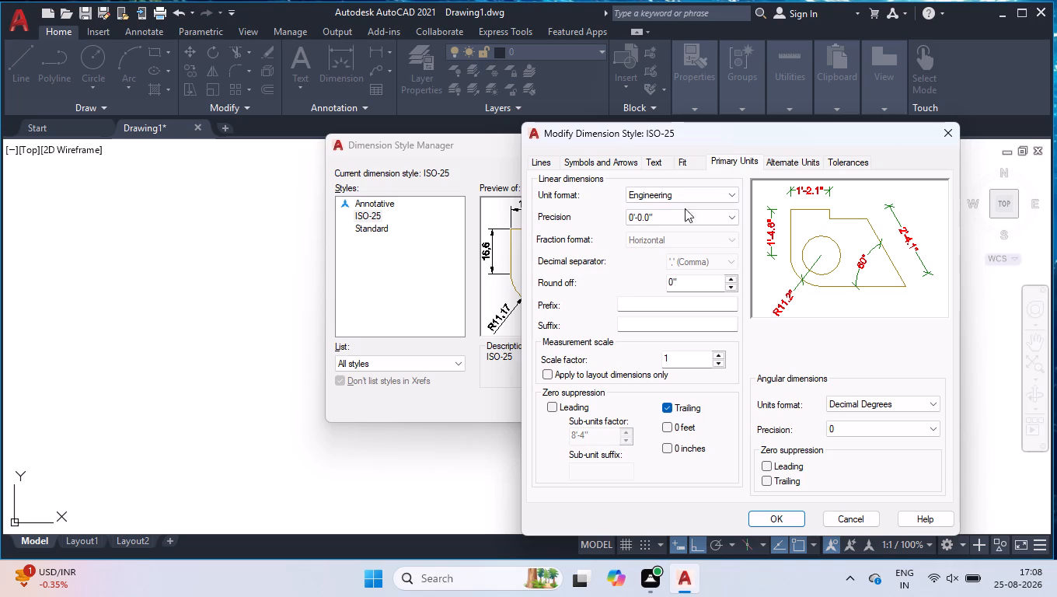
left_click_drag(656, 252, 585, 292)
left_click(788, 514)
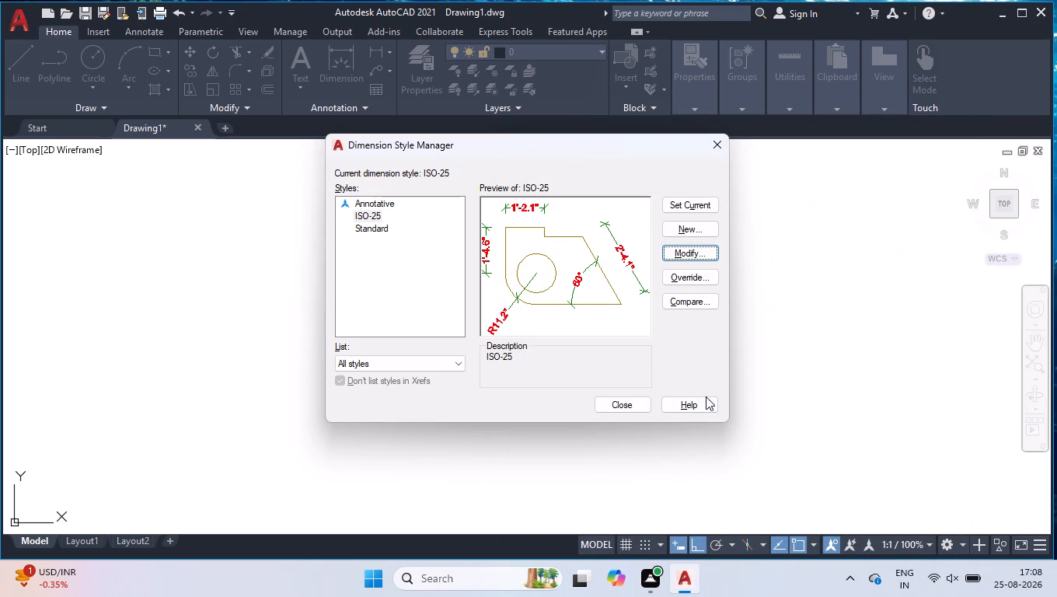
Make ISO-25 the current dimension style and close the Dimension Style Manager.
left_click(682, 201)
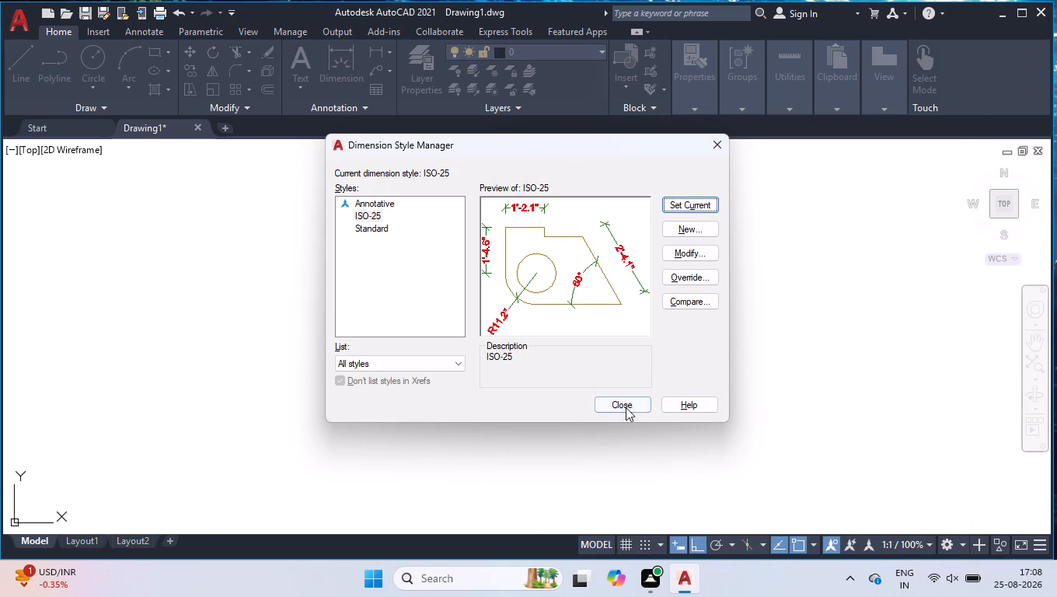
left_click(630, 406)
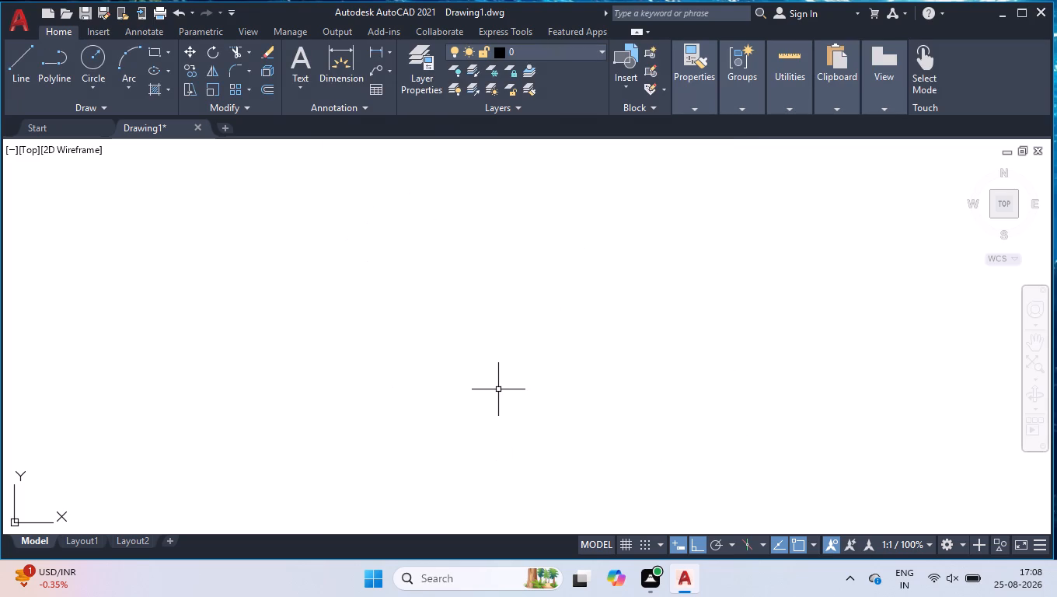
Draw a closed rectangular outline with the Line tool, 44'4" wide and 34'3" high.
key("l")
key("Return")
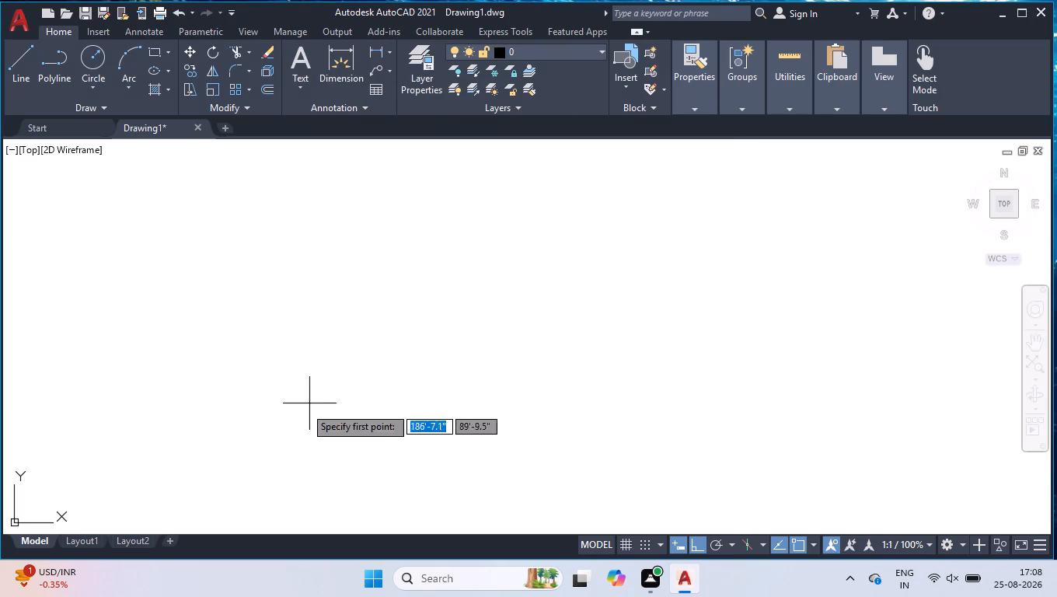
left_click(284, 491)
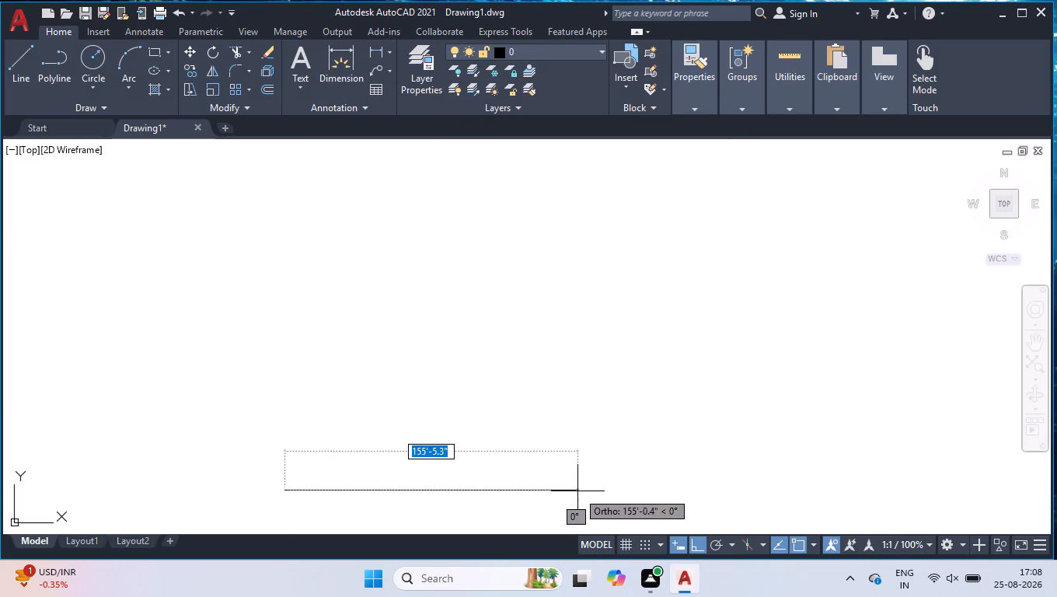
type("44'4")
key("Return")
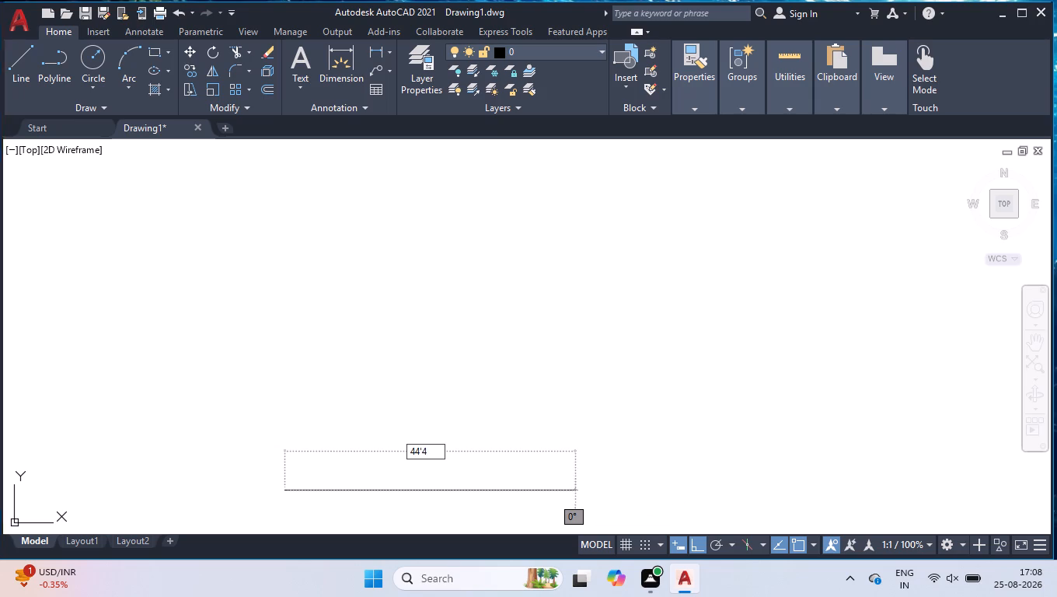
scroll(313, 501, "up", 1)
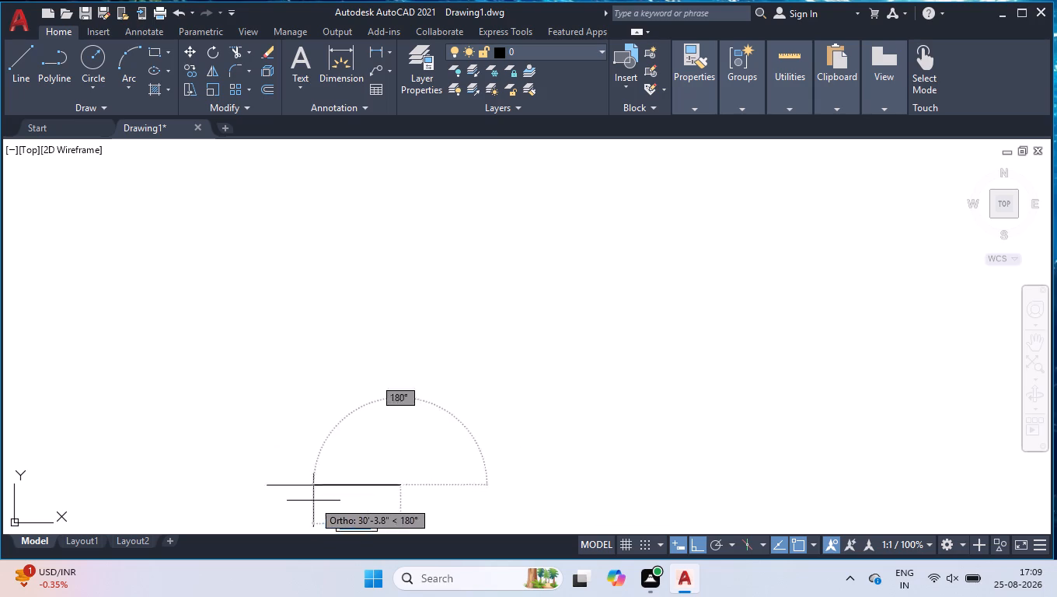
scroll(313, 501, "up", 2)
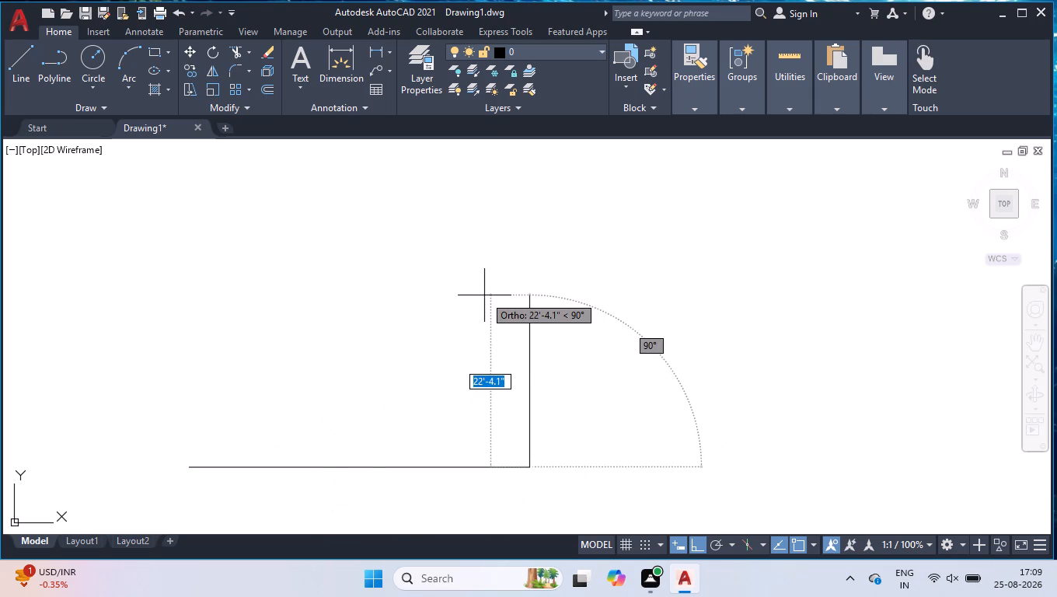
type("34'3")
key("Return")
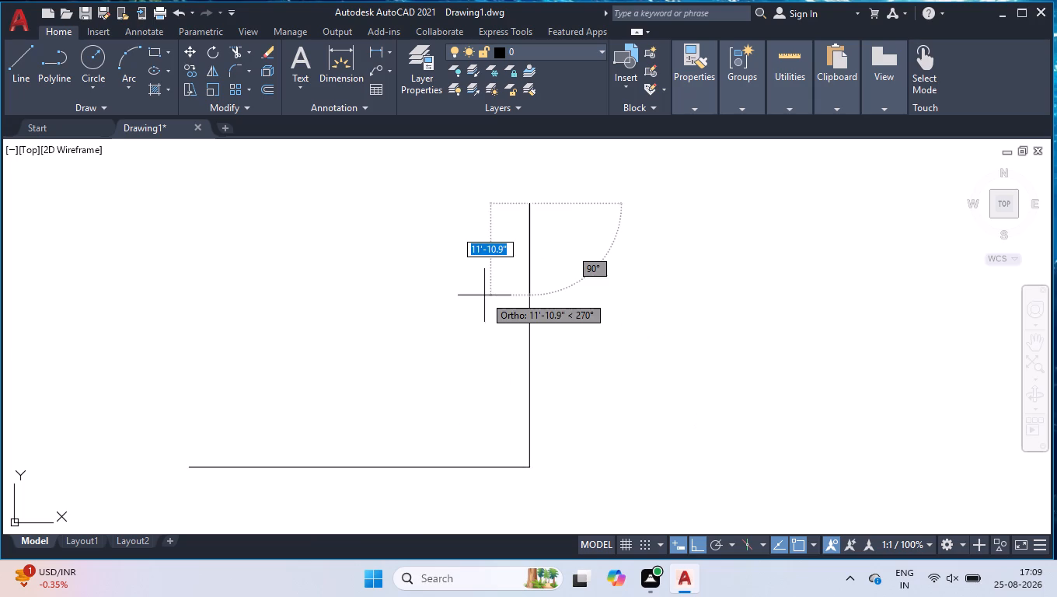
type("44'4")
key("Return")
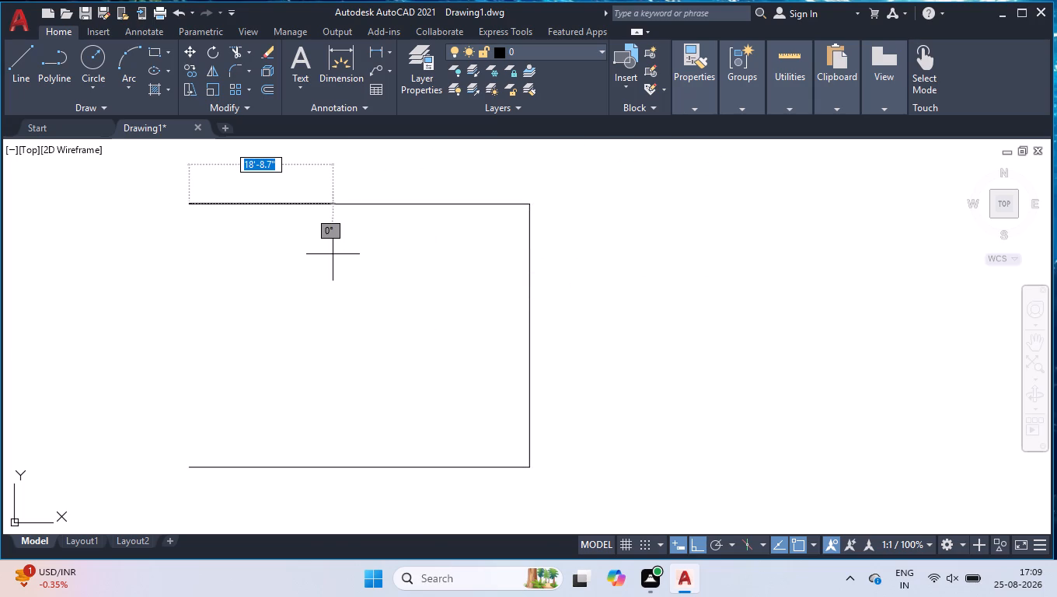
key("c")
key("Return")
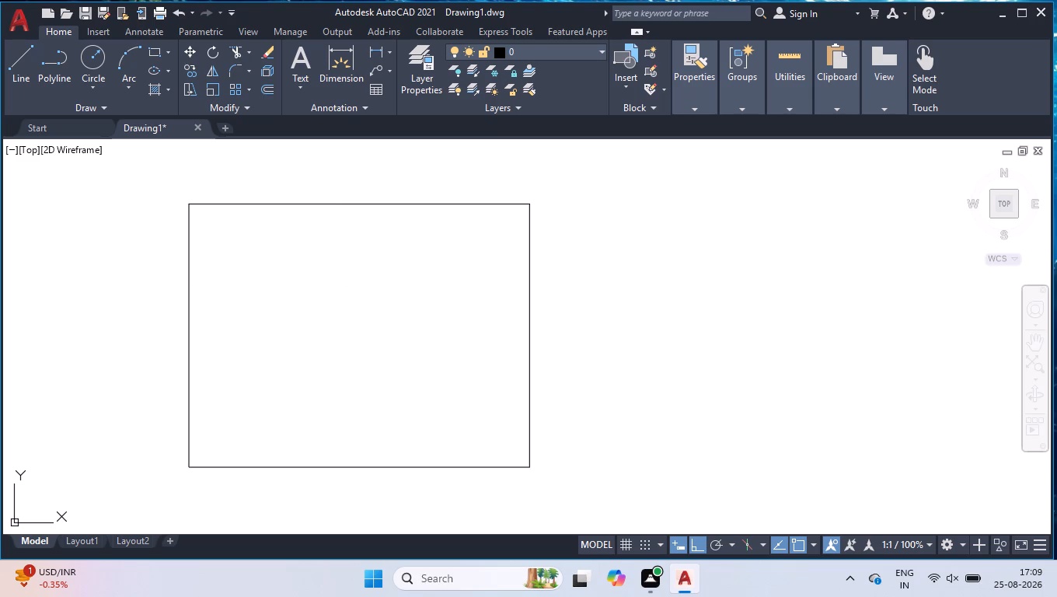
Turn on the Clean Screen display to enlarge the drawing area.
left_click(1008, 200)
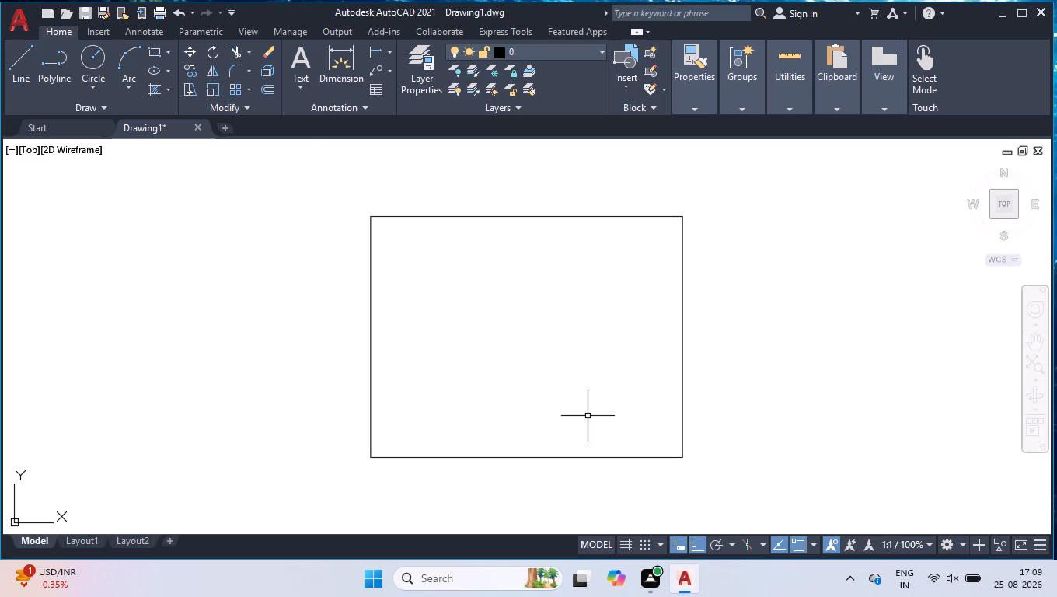
key("ctrl+0")
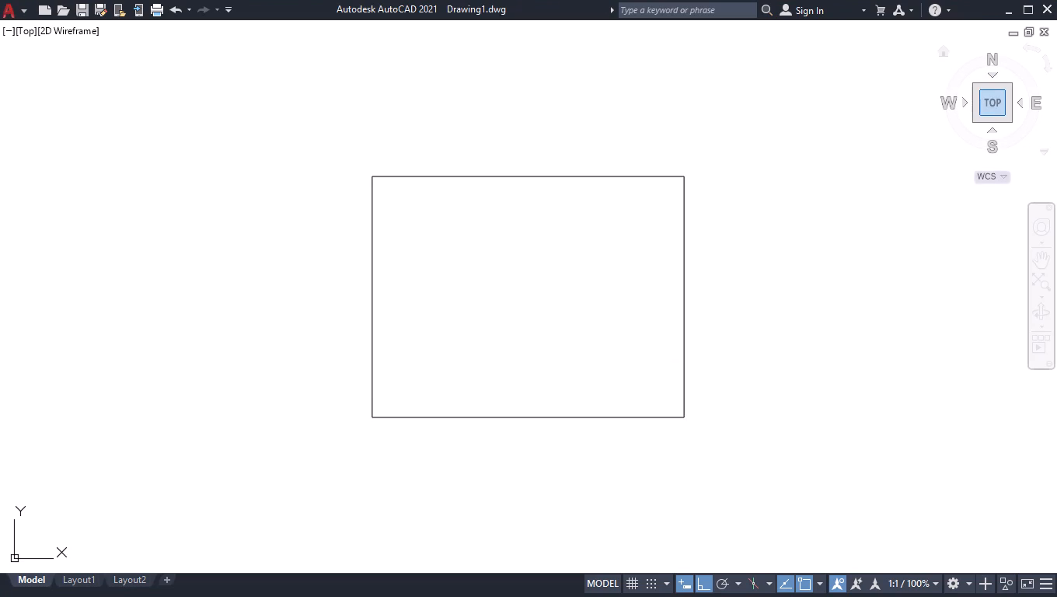
left_click(986, 99)
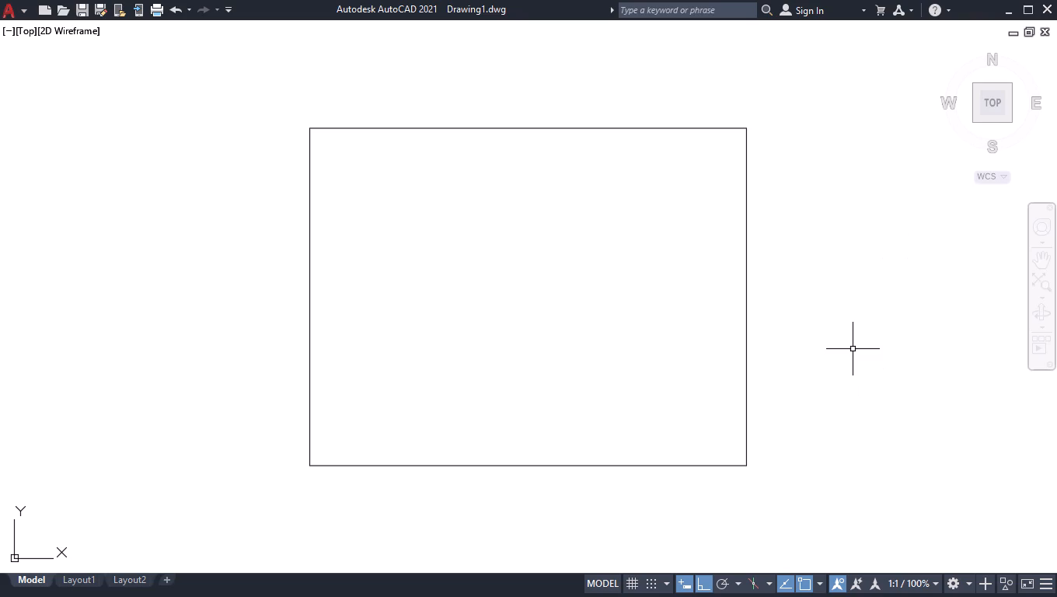
Offset all four sides of the rectangular outline 9" inward.
type("0ff")
key("Return")
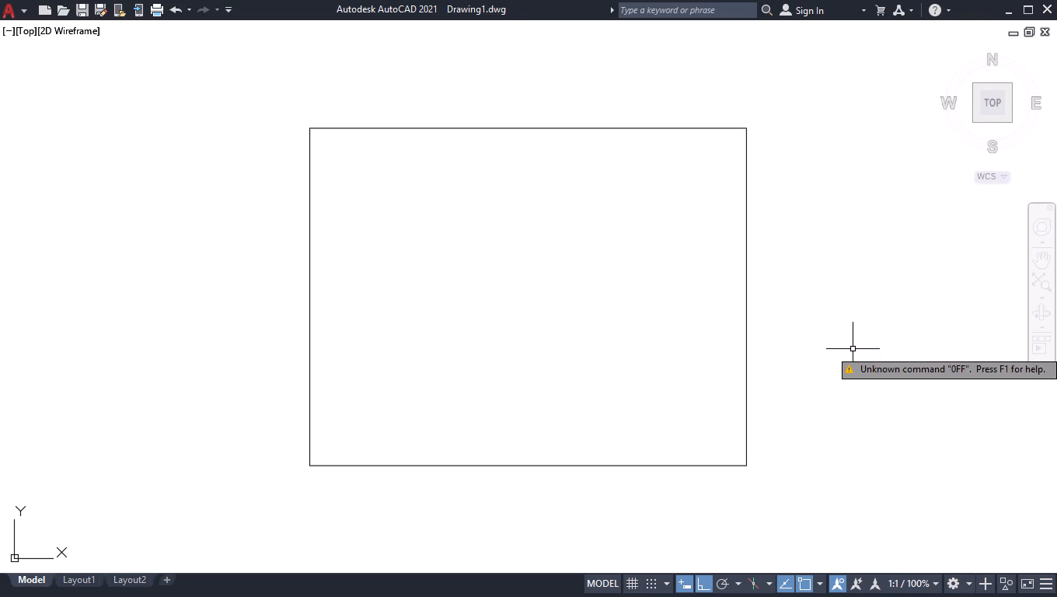
key("o")
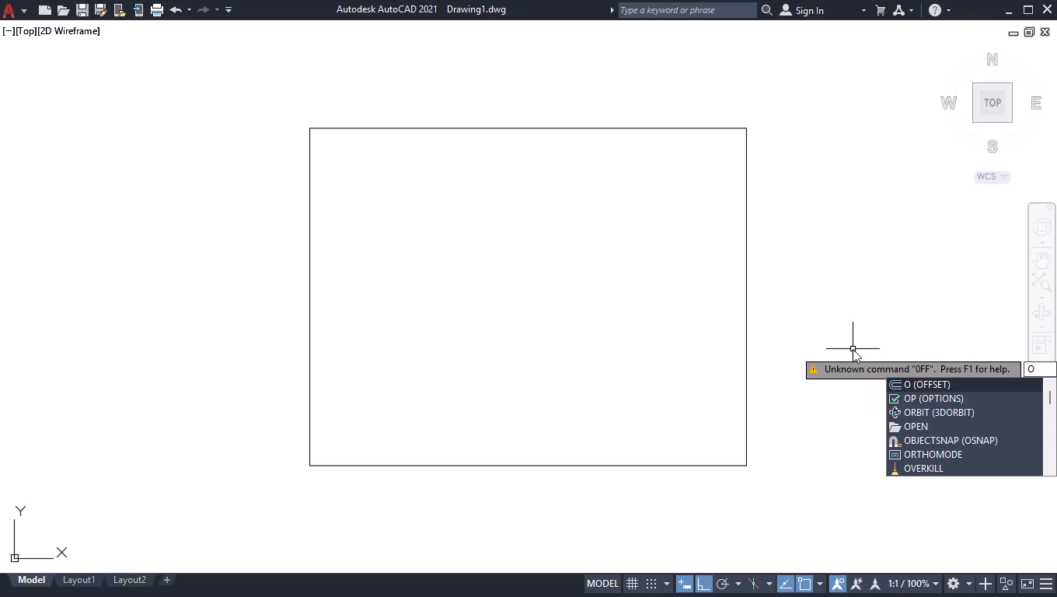
type("ff")
key("Return")
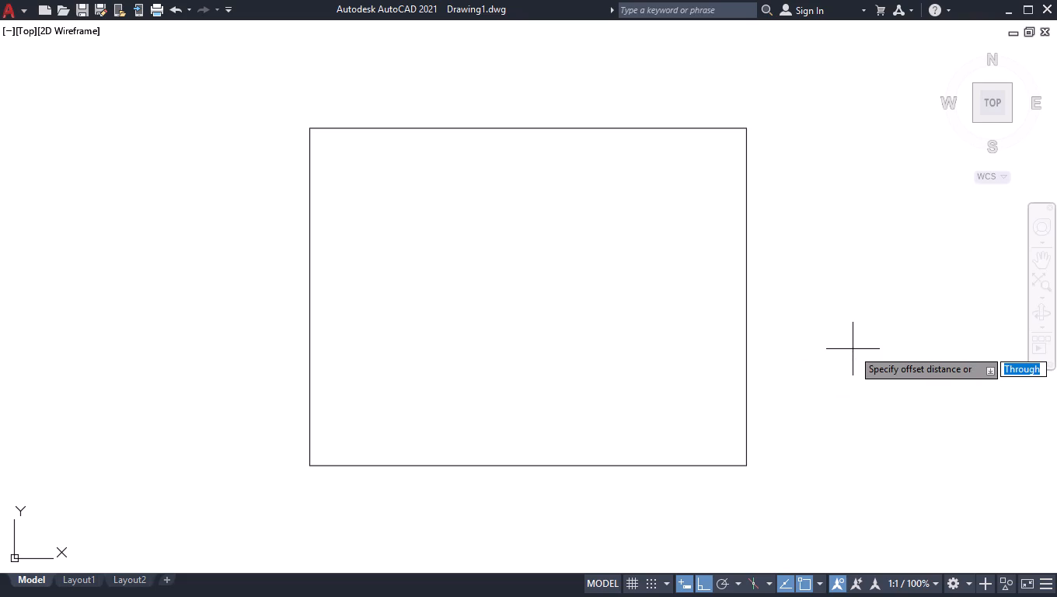
key("9")
key("Return")
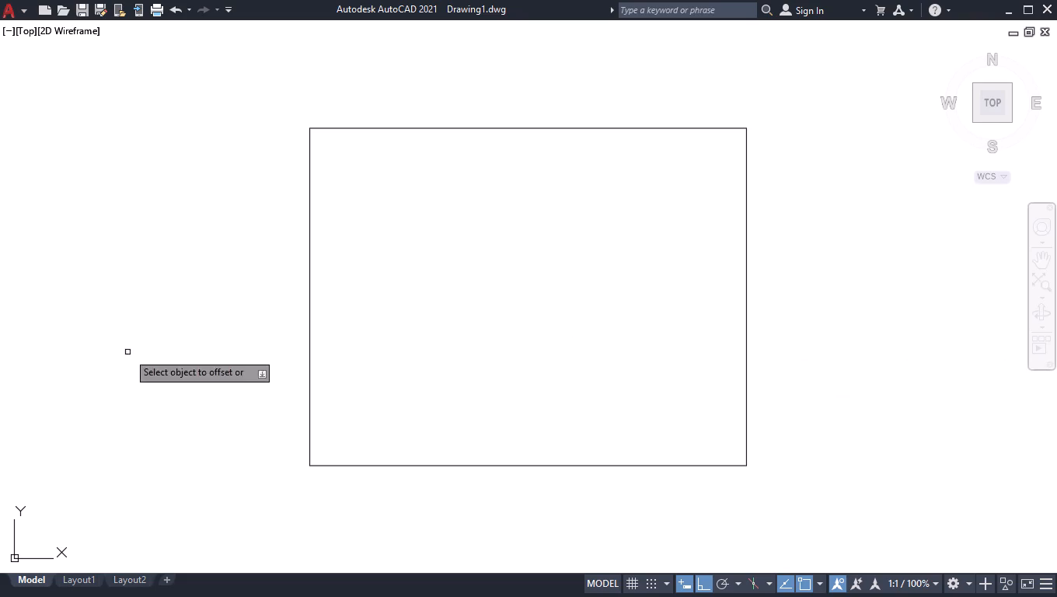
left_click(309, 278)
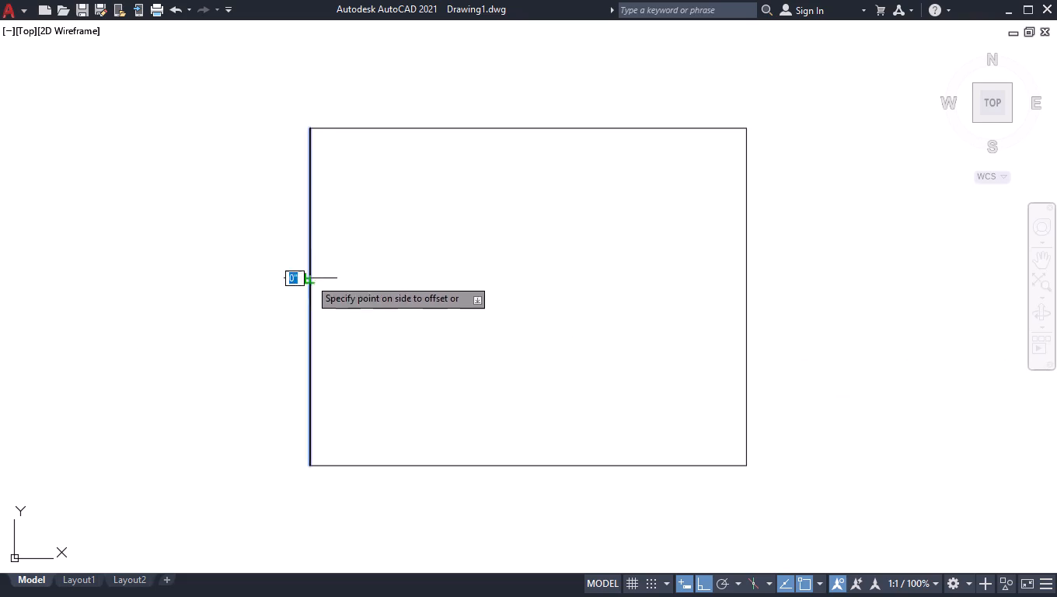
left_click(494, 288)
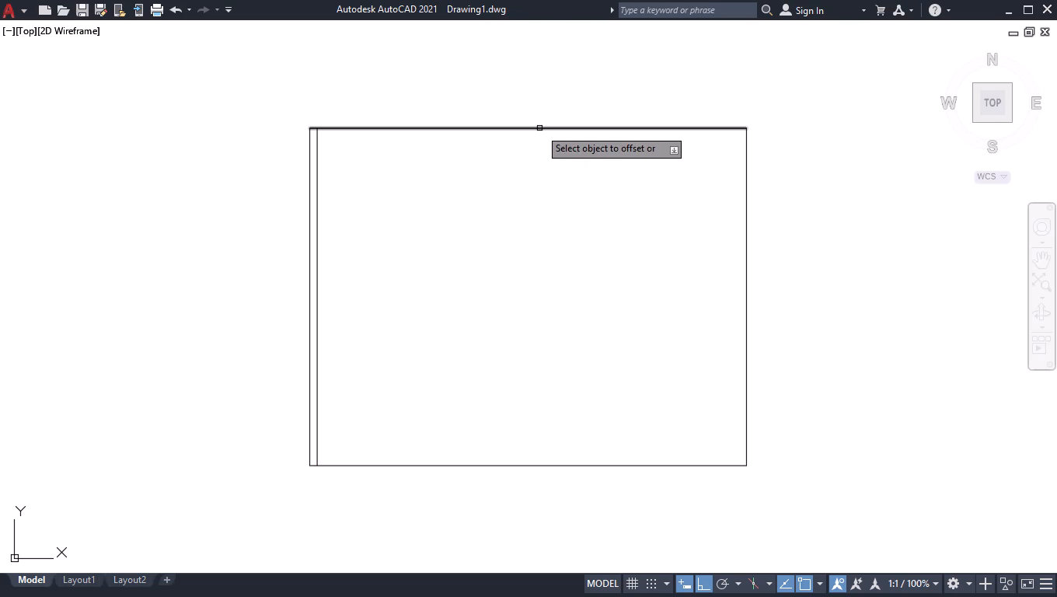
left_click(539, 128)
left_click(502, 267)
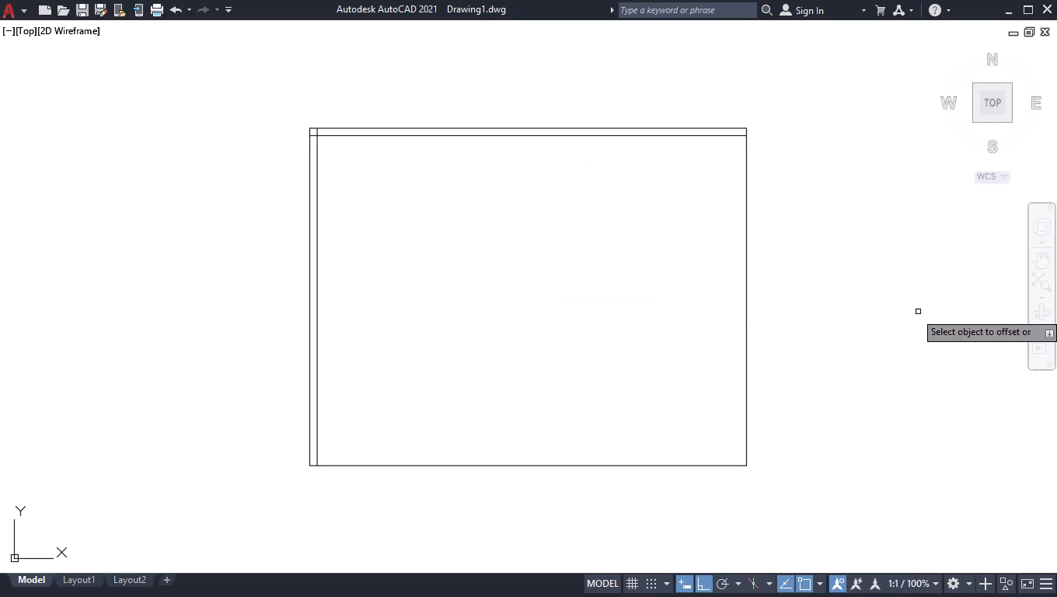
left_click(746, 292)
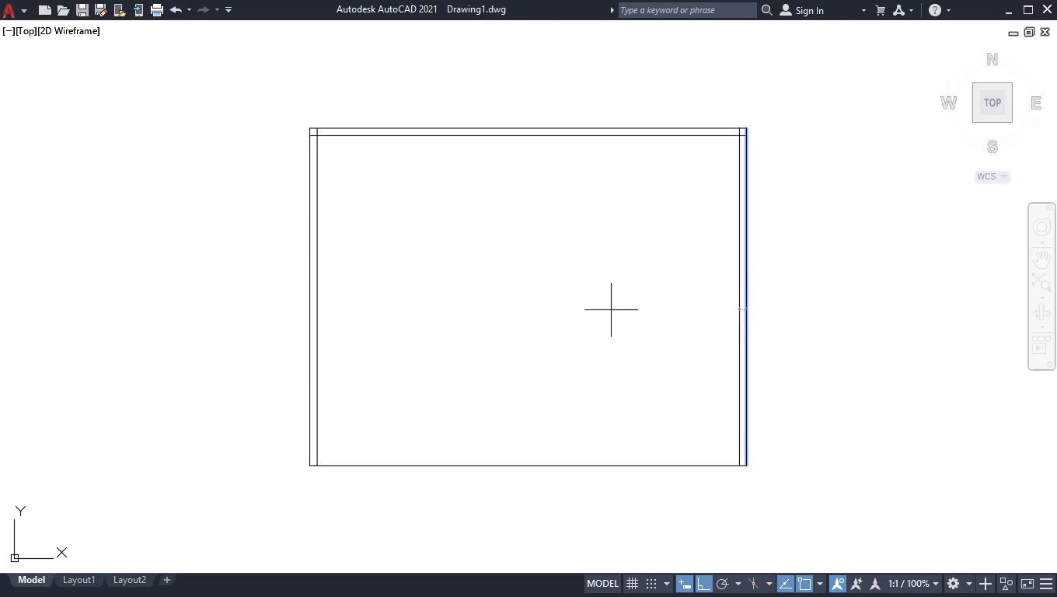
left_click(611, 310)
left_click(563, 464)
left_click(653, 297)
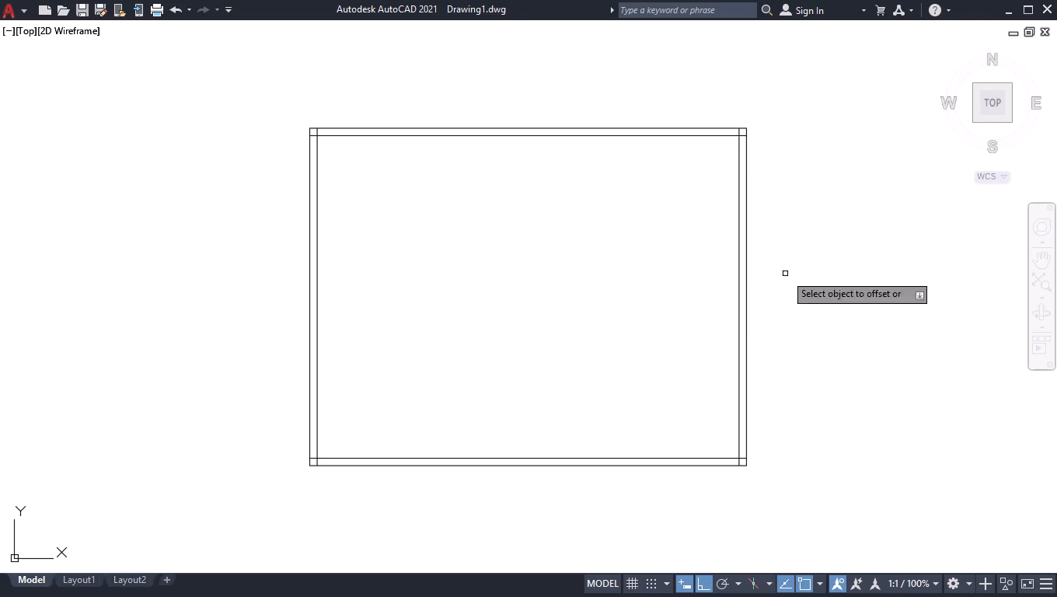
Offset the outline's outer bottom line 2'6" inward and end the Offset command.
left_click(562, 464)
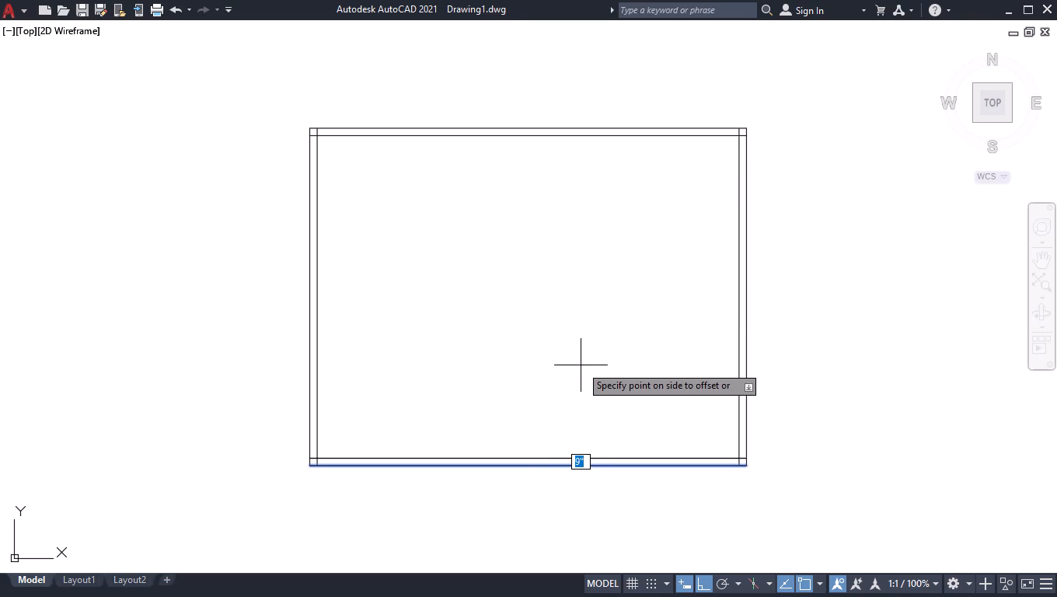
key("2")
key("apostrophe")
key("6")
key("Return")
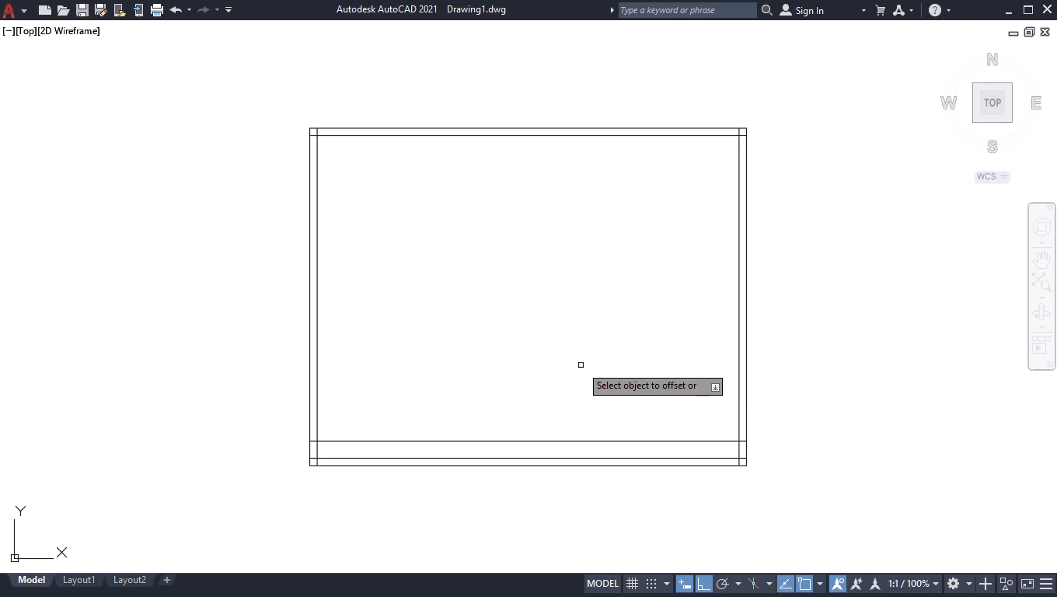
key("Return")
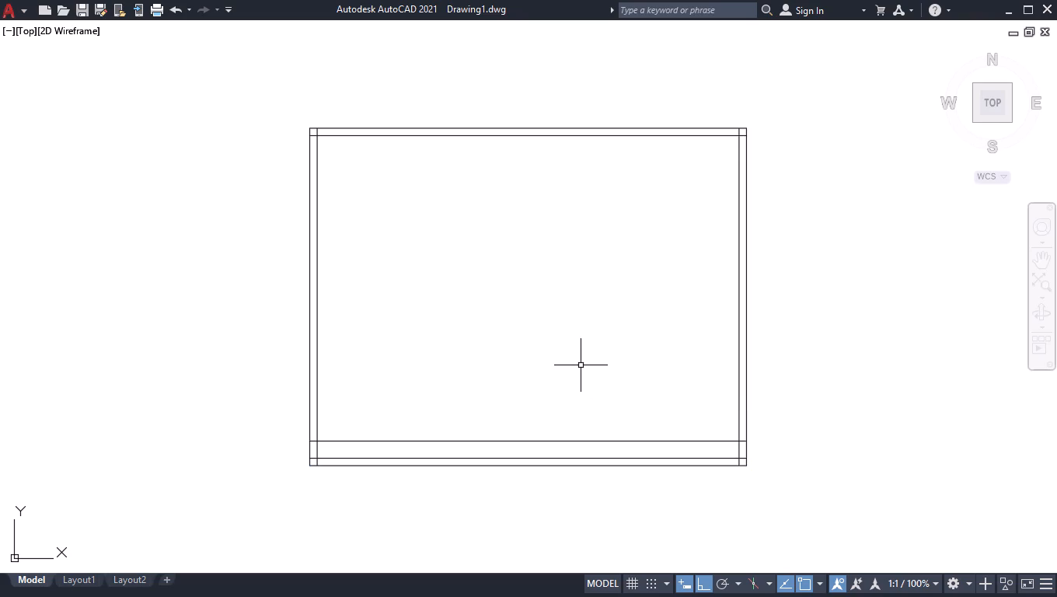
Delete the inner wall line offset 9" from the outline's bottom side.
left_click(577, 459)
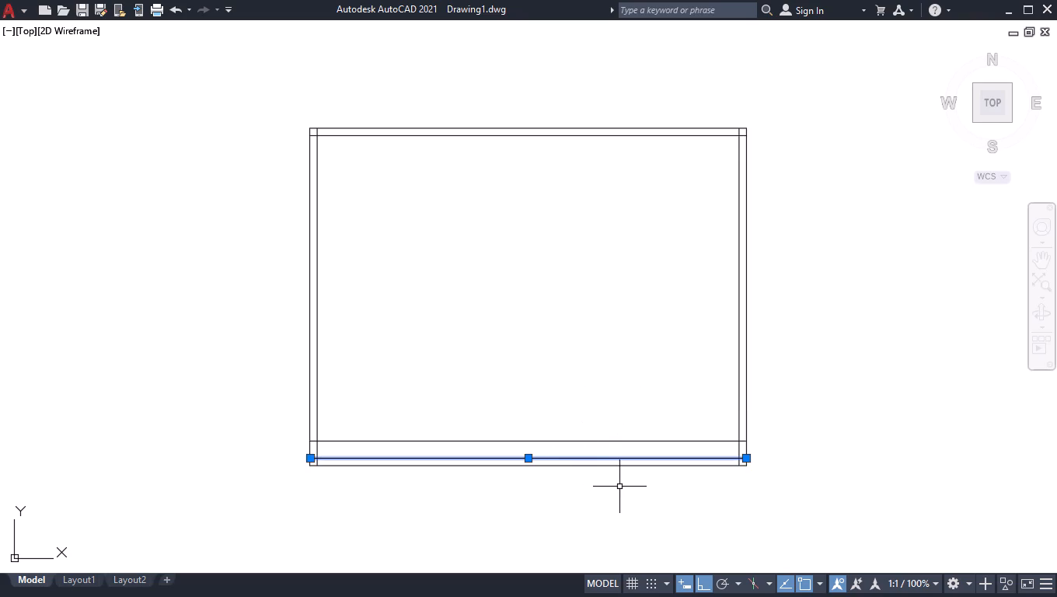
key("Delete")
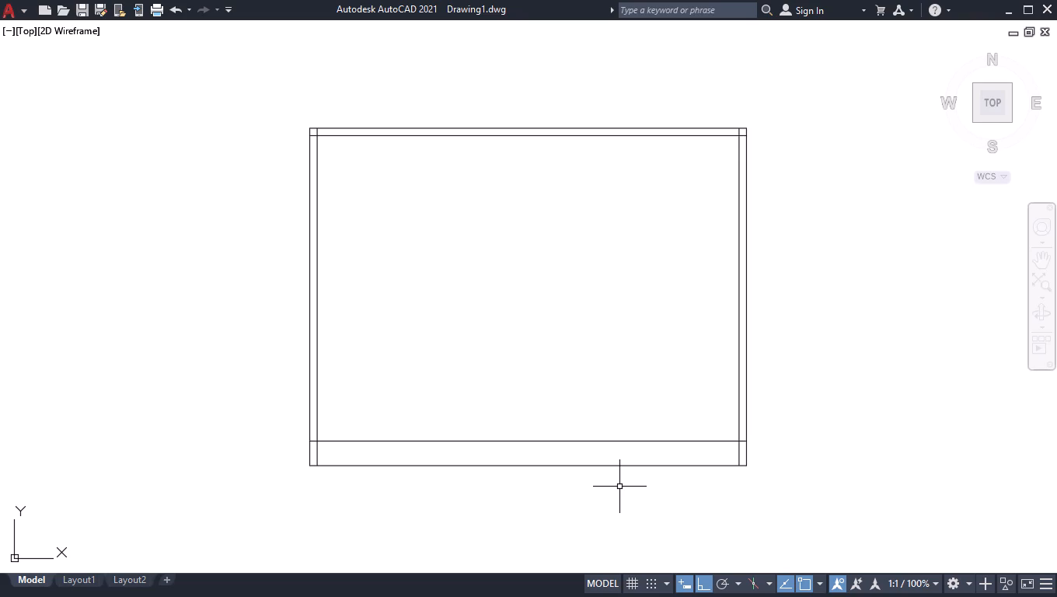
Offset the left wall's inner line 5' toward the inside of the plan.
scroll(378, 146, "up", 3)
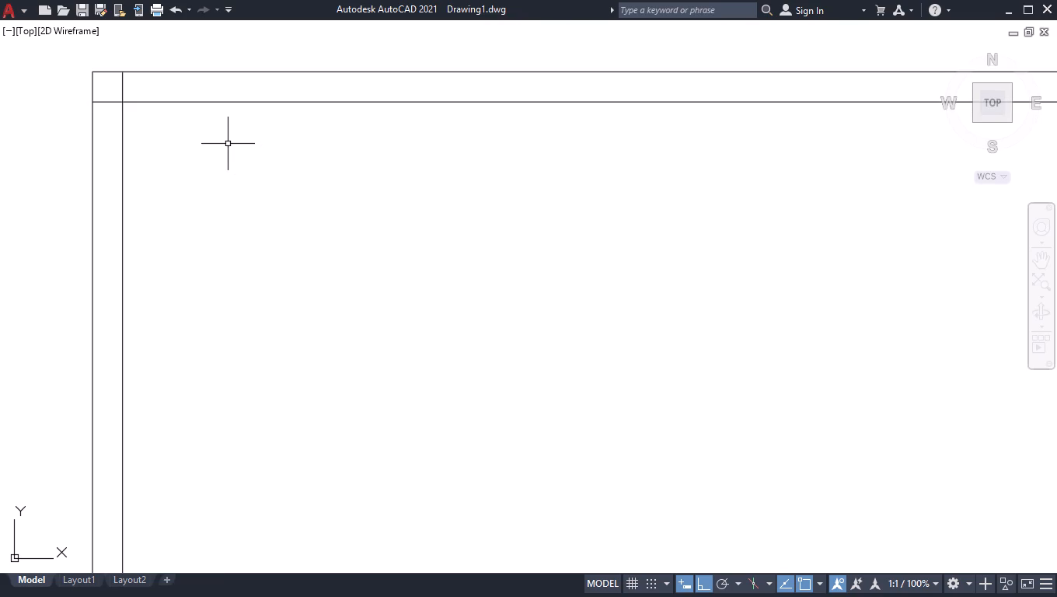
type("off")
key("Return")
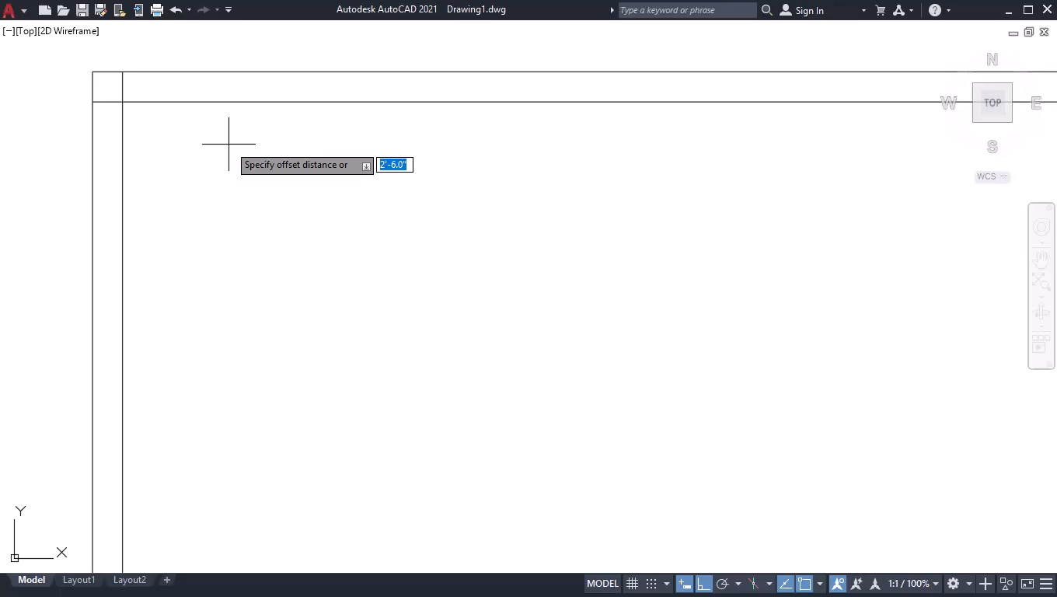
key("5")
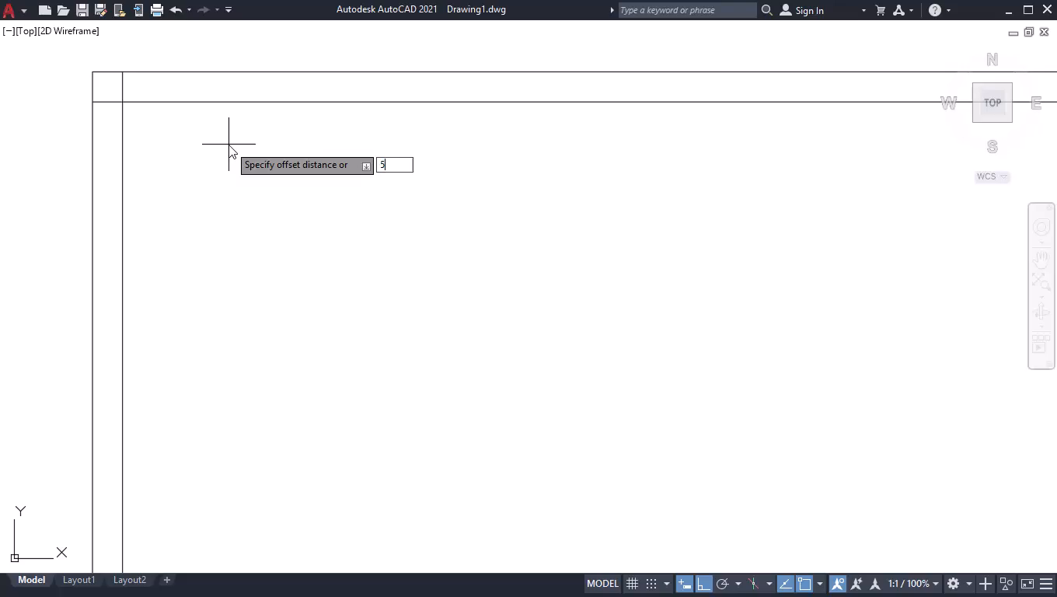
key("apostrophe")
key("Return")
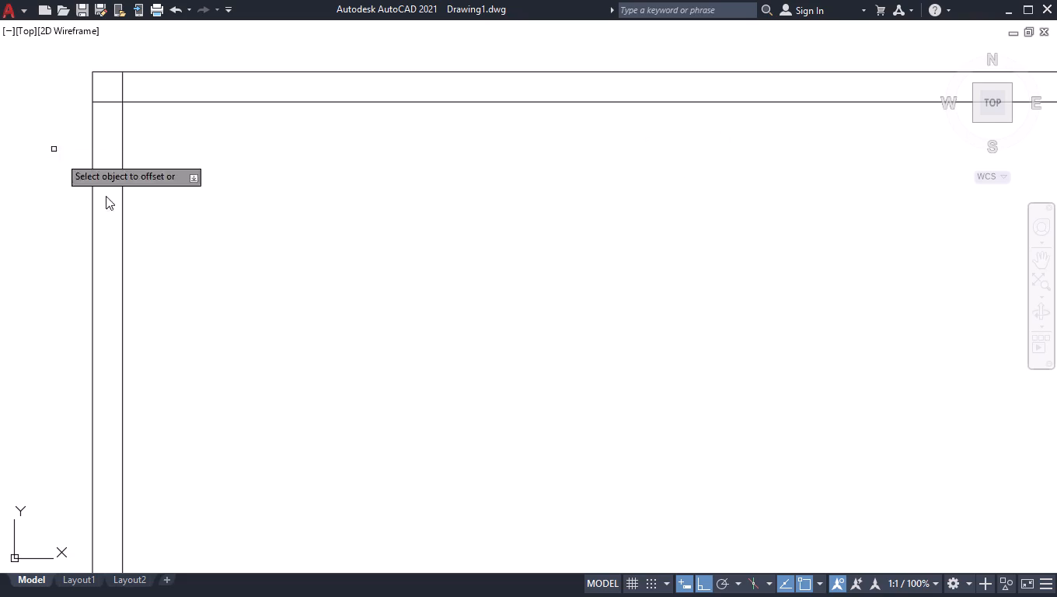
left_click(122, 211)
left_click(302, 240)
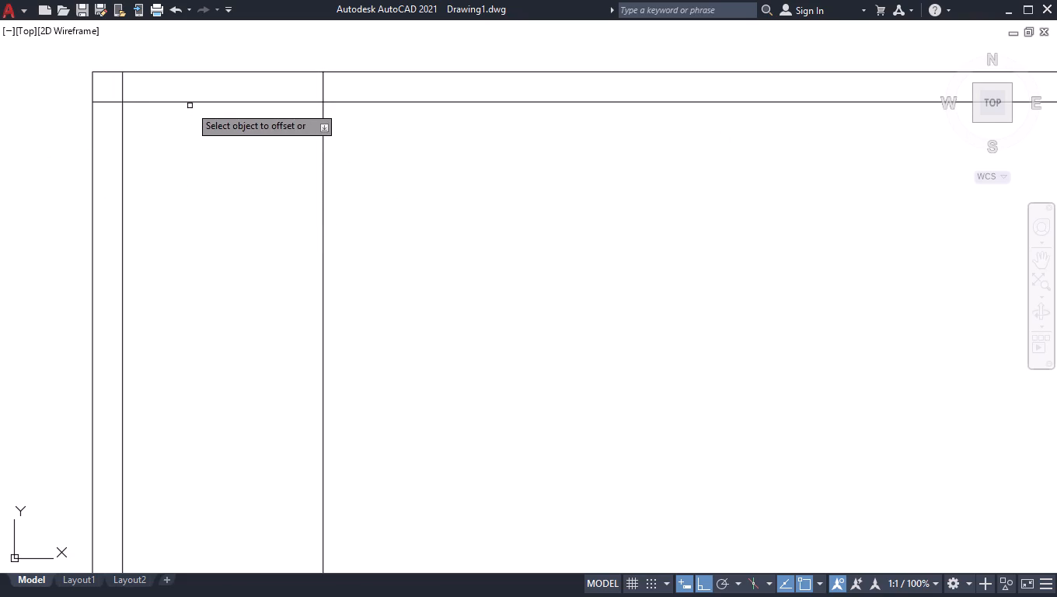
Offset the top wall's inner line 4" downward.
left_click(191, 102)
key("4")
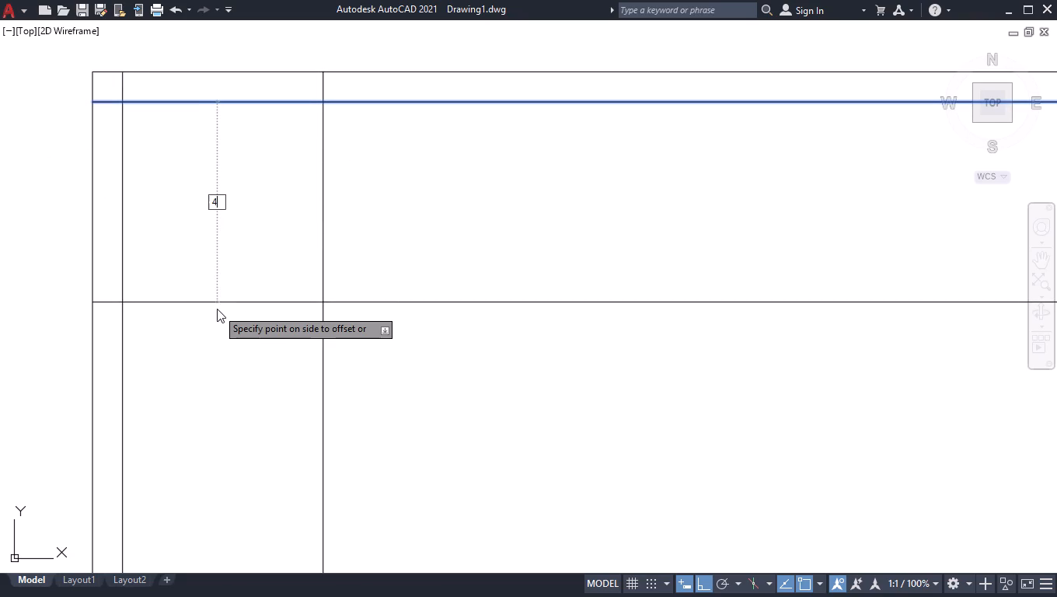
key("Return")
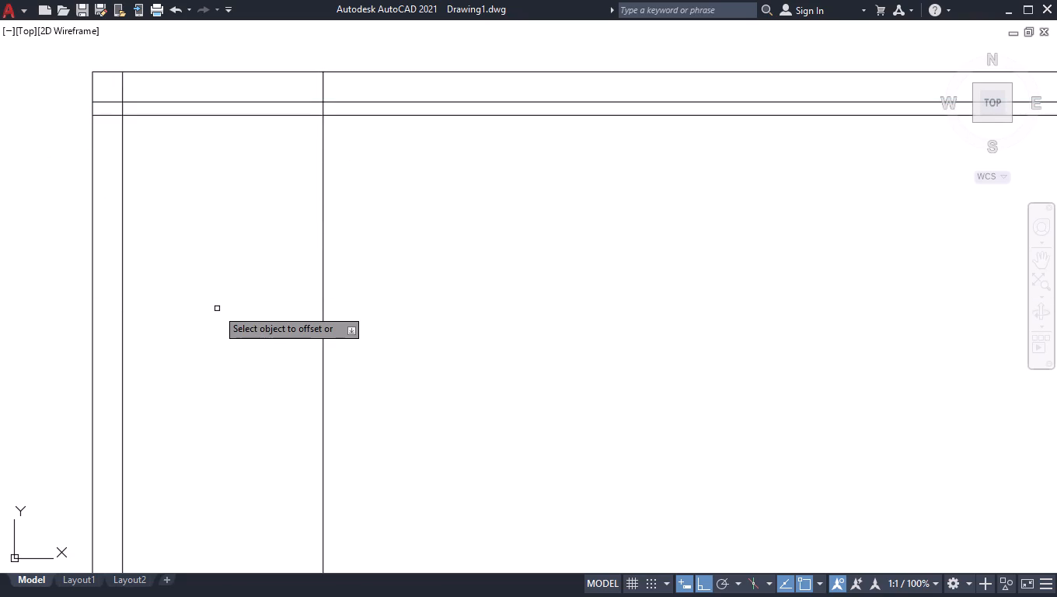
Offset the top wall's inner line 4' downward into the plan and end the Offset command.
left_click(256, 100)
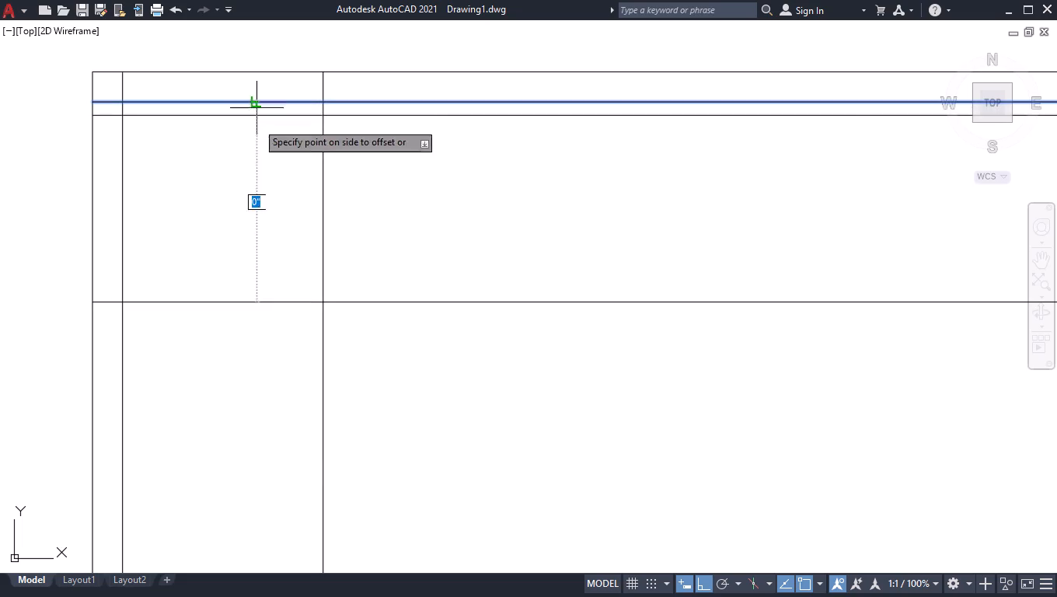
type("4'")
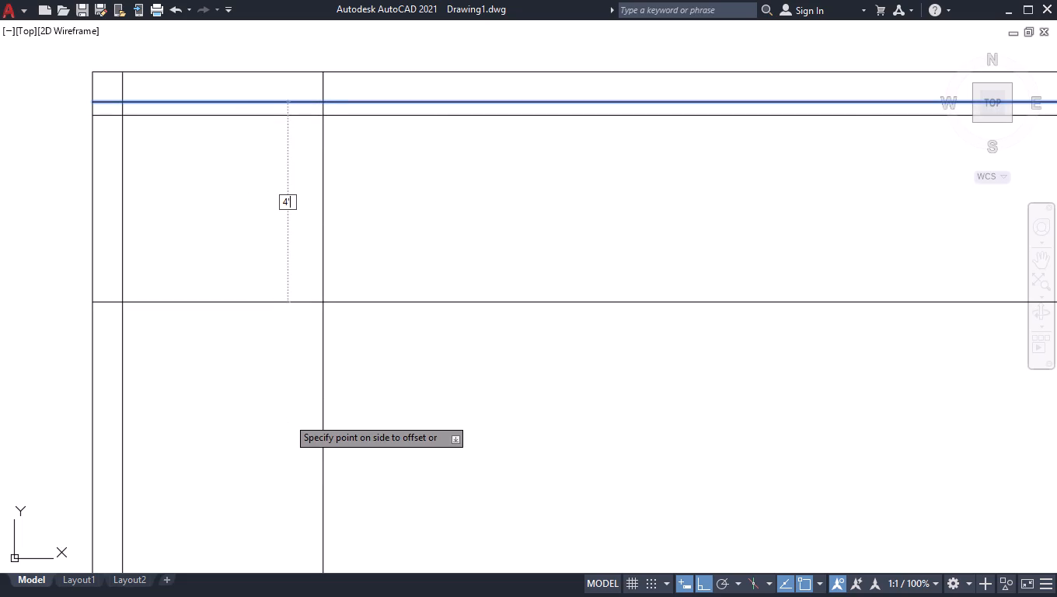
key("Return")
key("Return")
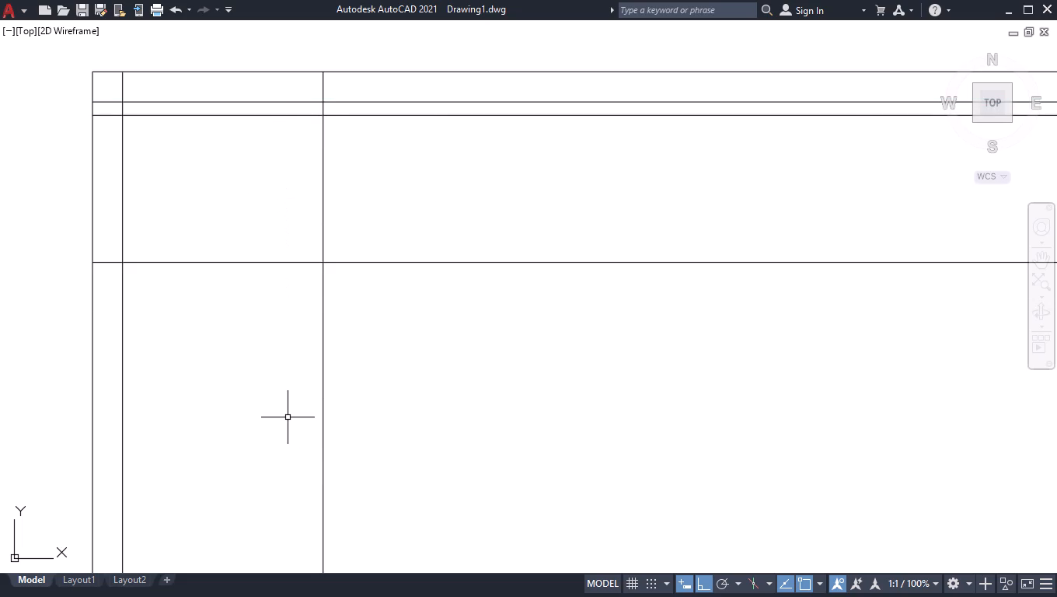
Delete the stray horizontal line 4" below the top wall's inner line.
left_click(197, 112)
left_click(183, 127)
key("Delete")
Trim the overhanging inner wall lines at the plan's top-left corner so the inner corner is clean.
type("tr")
key("Return")
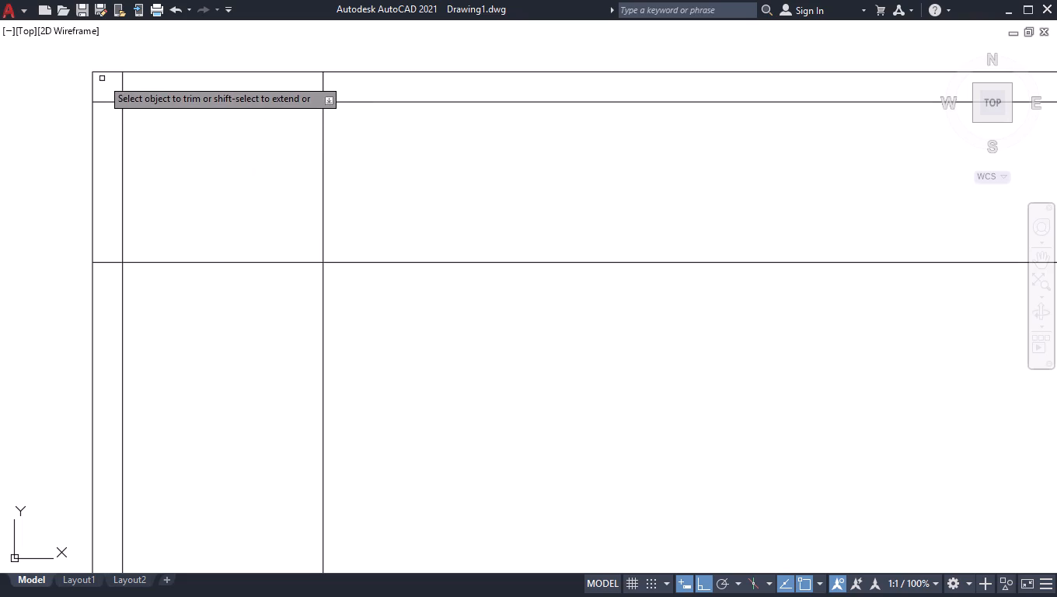
left_click(134, 75)
left_click(109, 113)
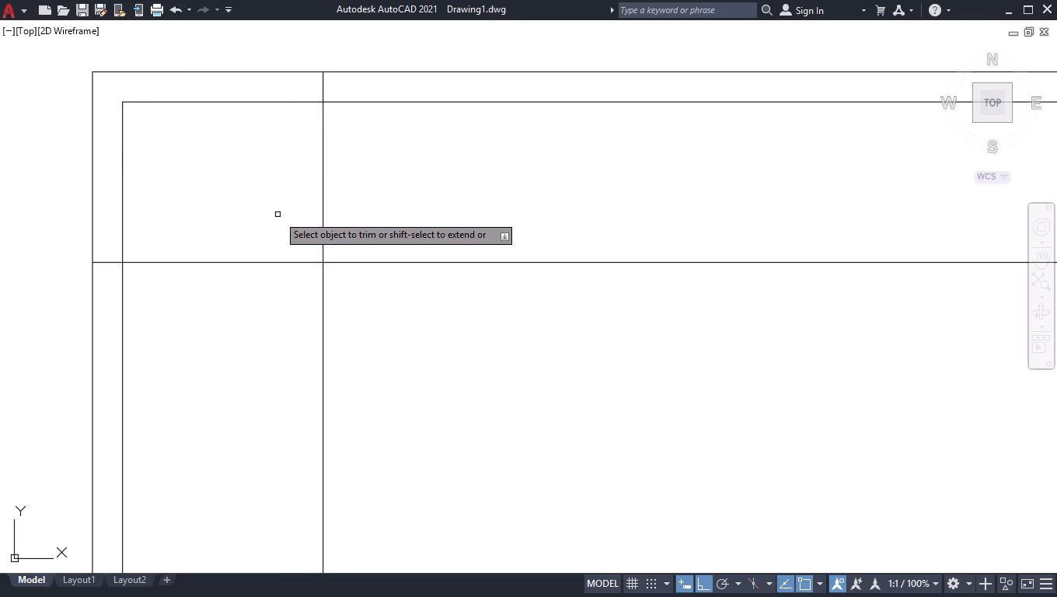
key("space")
key("space")
key("space")
key("space")
Offset the vertical partition line 9" to the right to give the partition its wall thickness.
type("off")
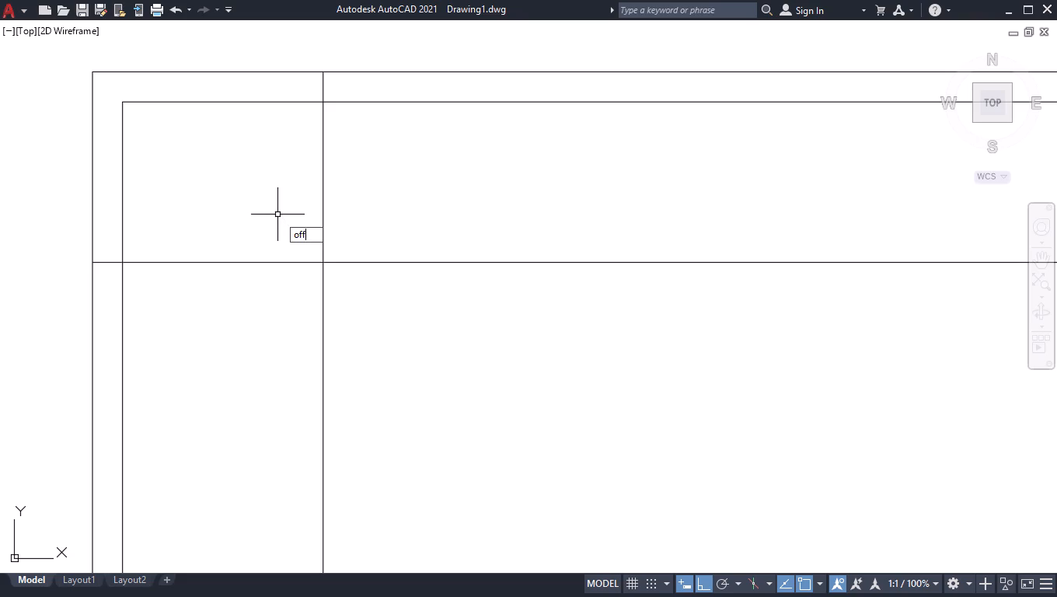
key("Return")
key("9")
key("Return")
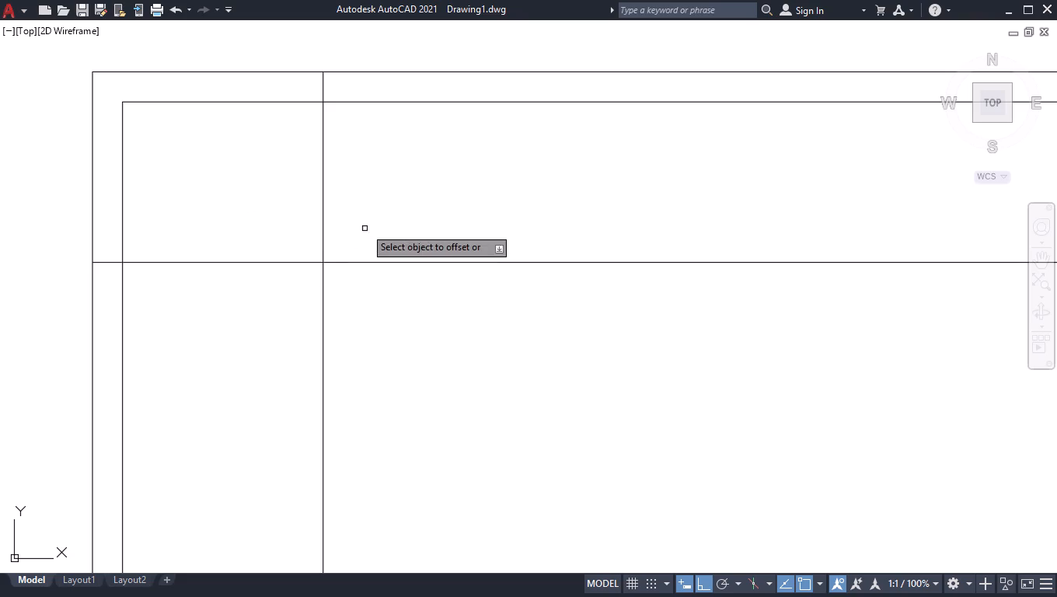
left_click(324, 196)
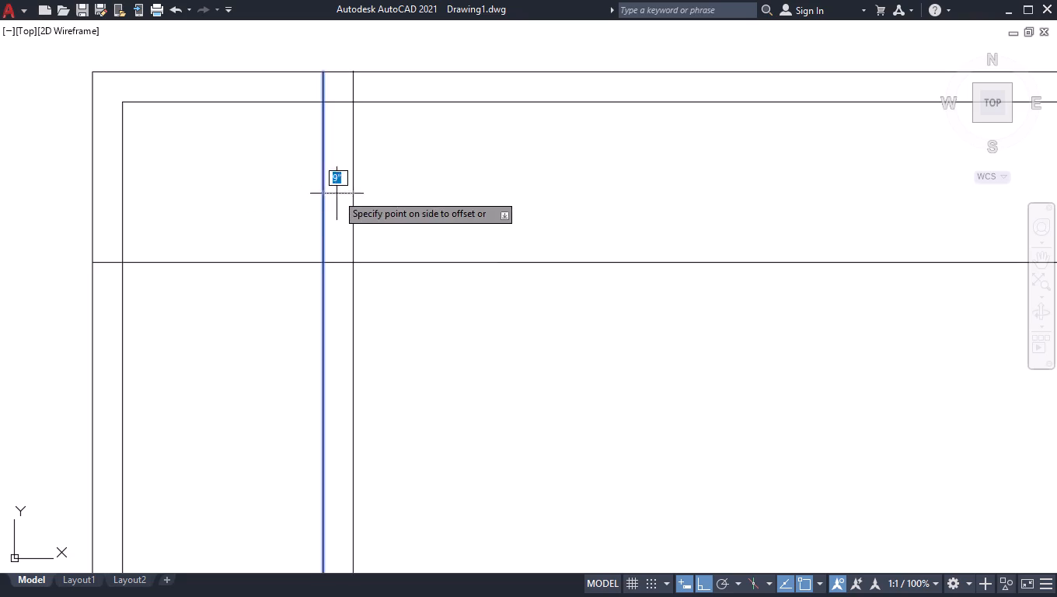
left_click(404, 199)
key("Return")
Trim the partition's left line above the top wall's inner line and the inner line between the two partition lines.
type("tr")
key("Return")
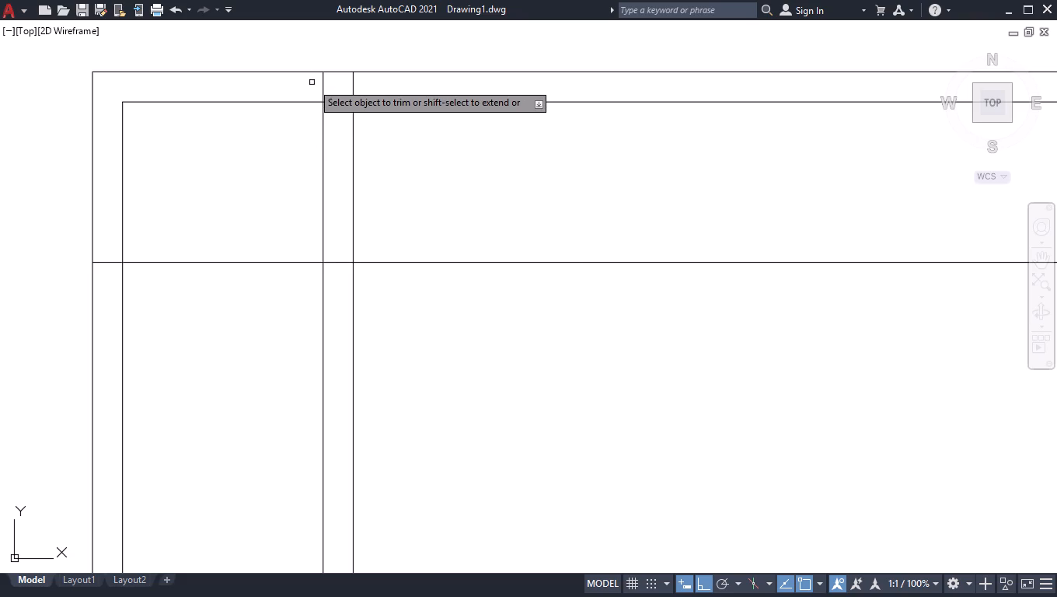
left_click(318, 82)
left_click(337, 110)
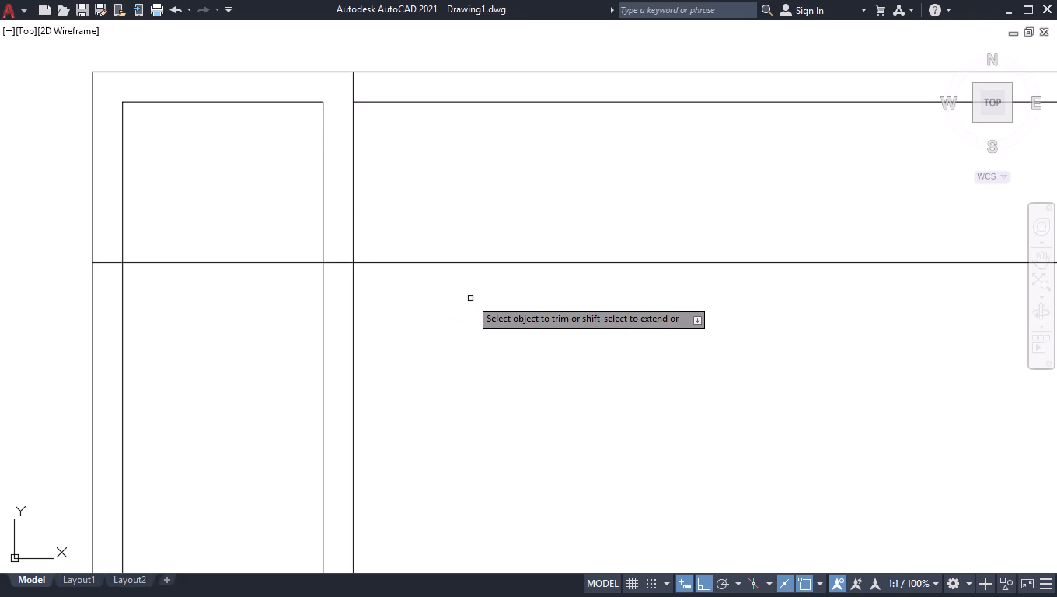
key("space")
key("space")
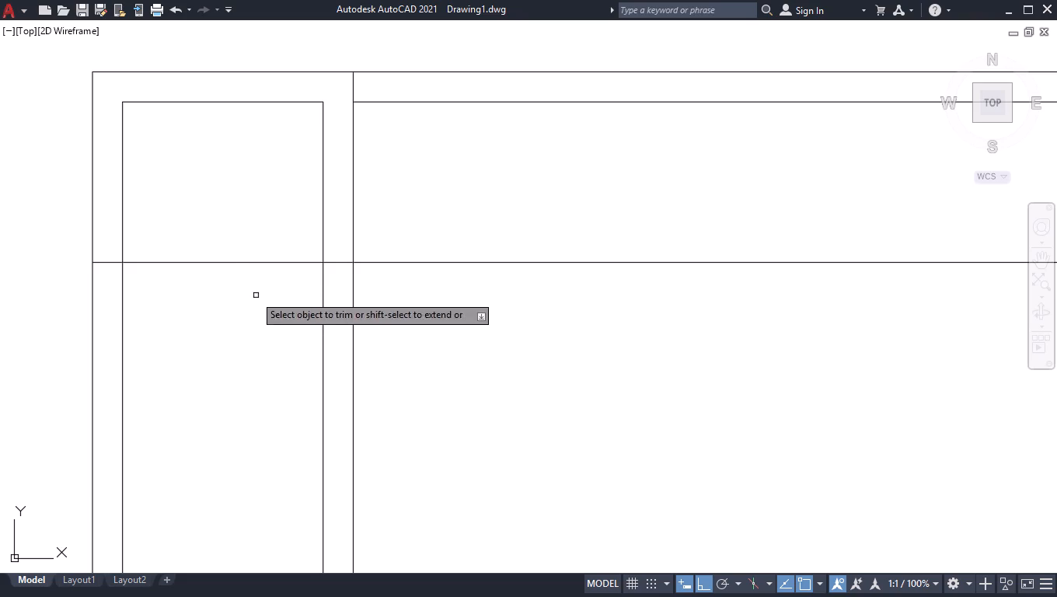
key("space")
key("space")
Offset the horizontal partition line 9" downward to form the second face of that wall.
type("off")
key("Return")
key("9")
key("Return")
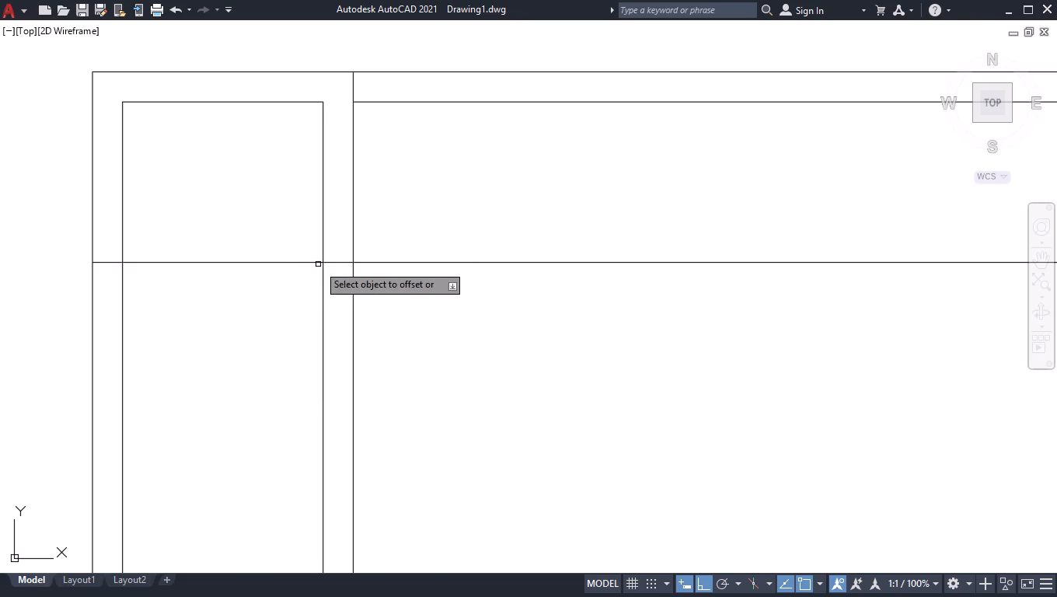
left_click(284, 262)
left_click(251, 330)
key("Return")
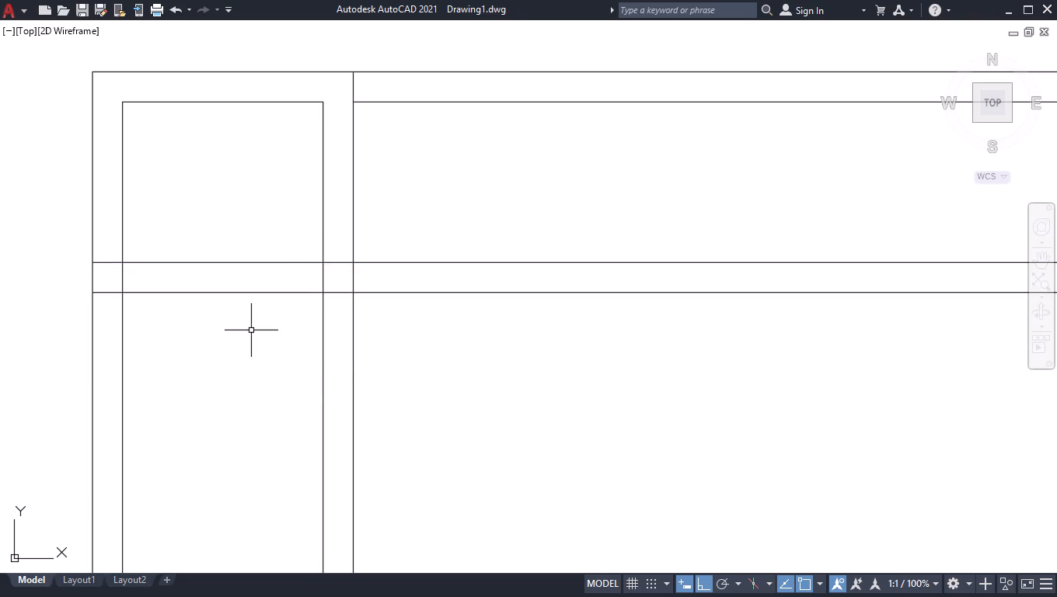
Trim both horizontal partition lines where they cross the vertical partition and the left outer wall.
type("tr")
key("Return")
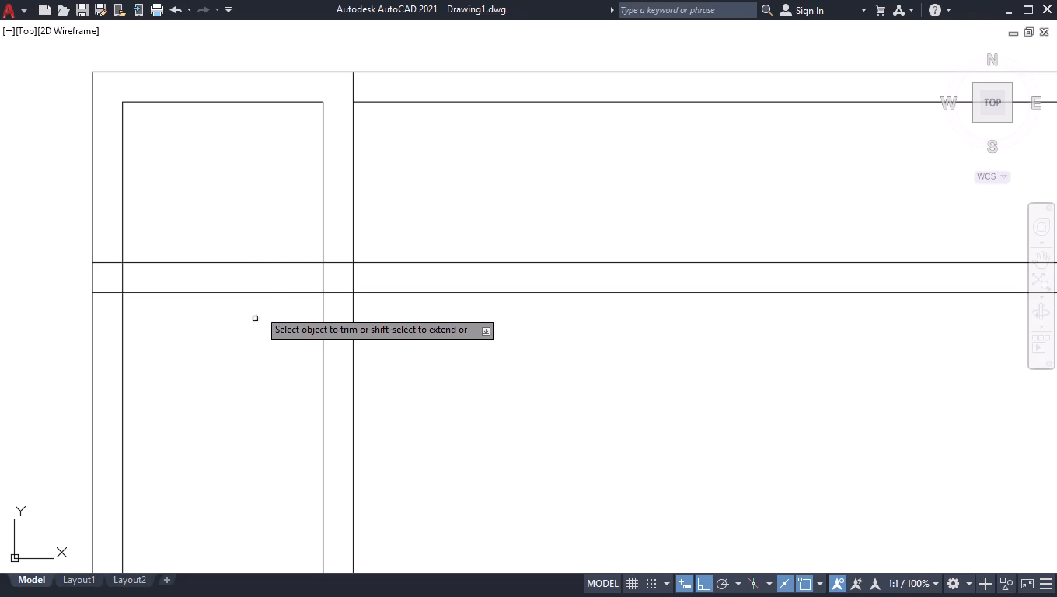
left_click_drag(347, 253, 347, 274)
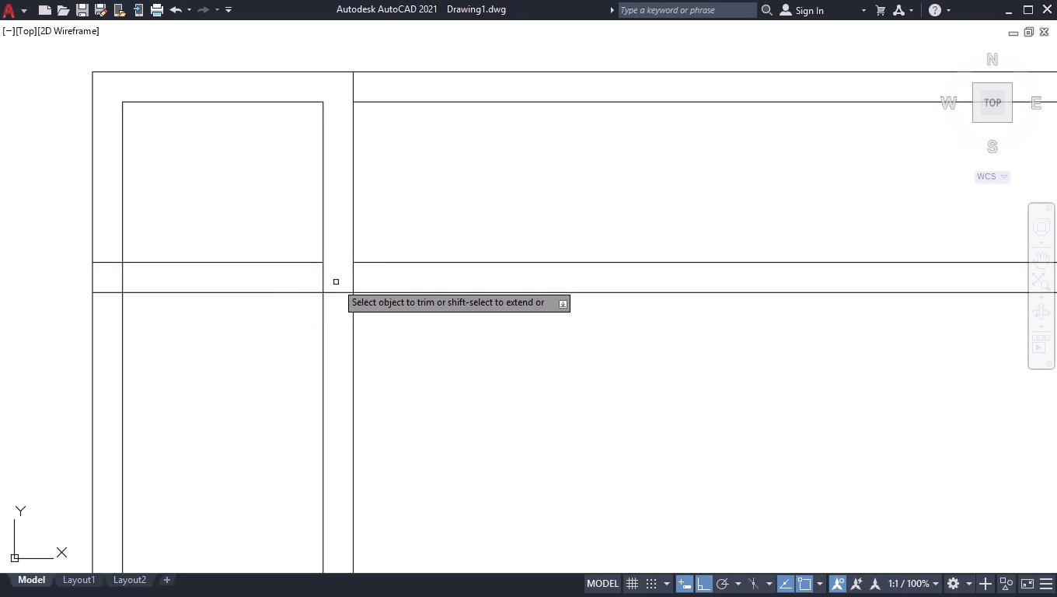
left_click_drag(337, 281, 338, 291)
left_click(333, 316)
left_click(116, 251)
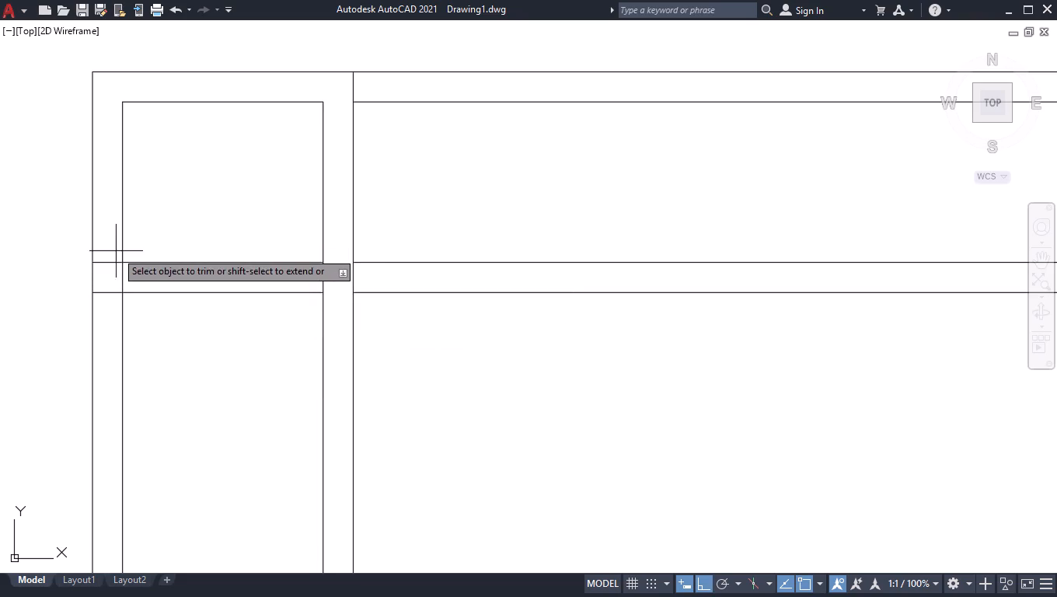
left_click(113, 323)
key("space")
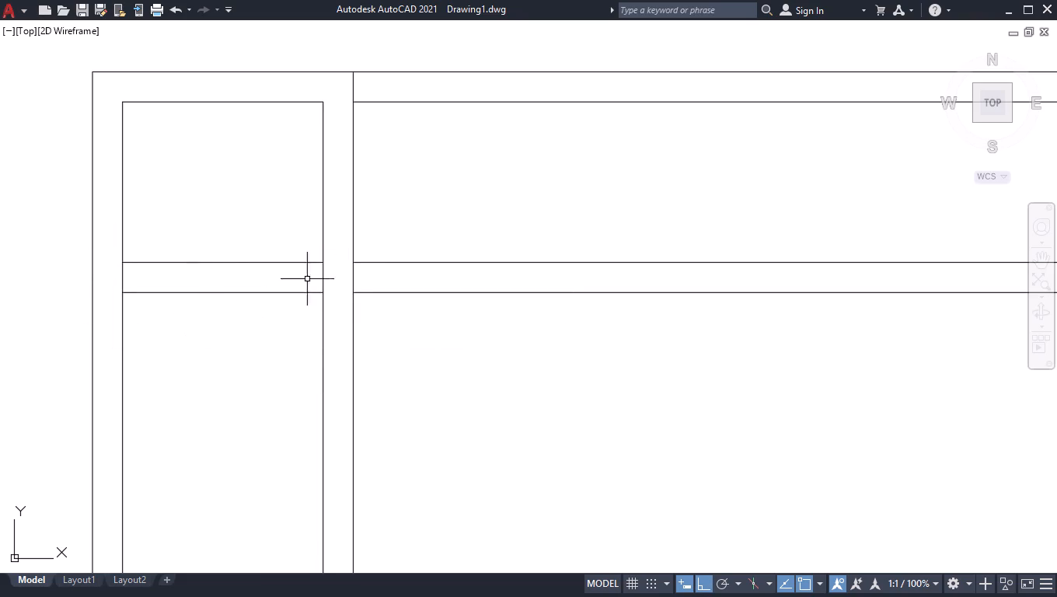
Delete the two leftover horizontal line segments to the right of the vertical partition.
scroll(338, 282, "down", 3)
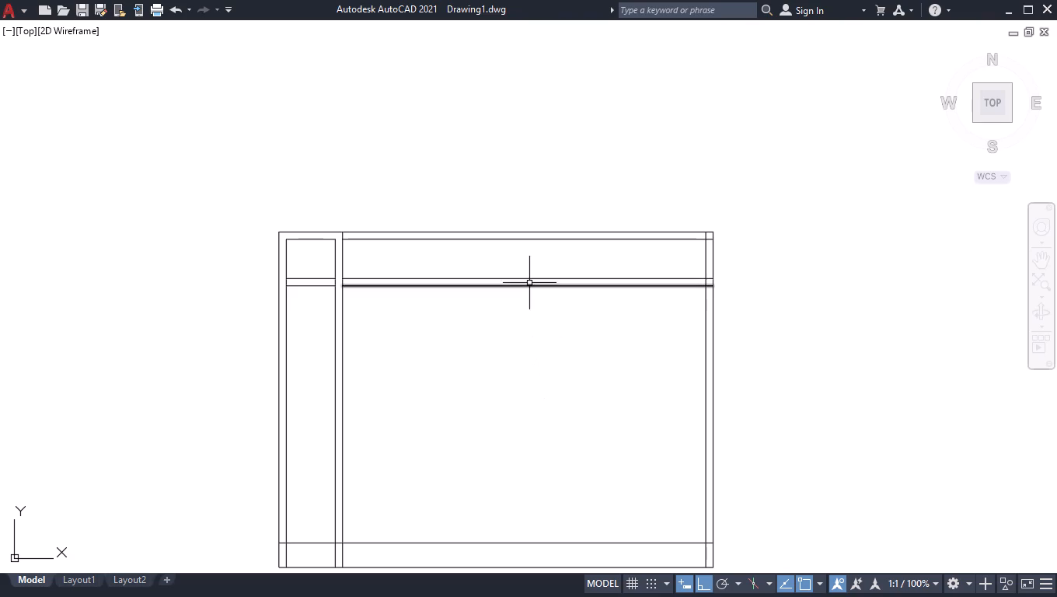
left_click(528, 266)
left_click(475, 353)
key("Delete")
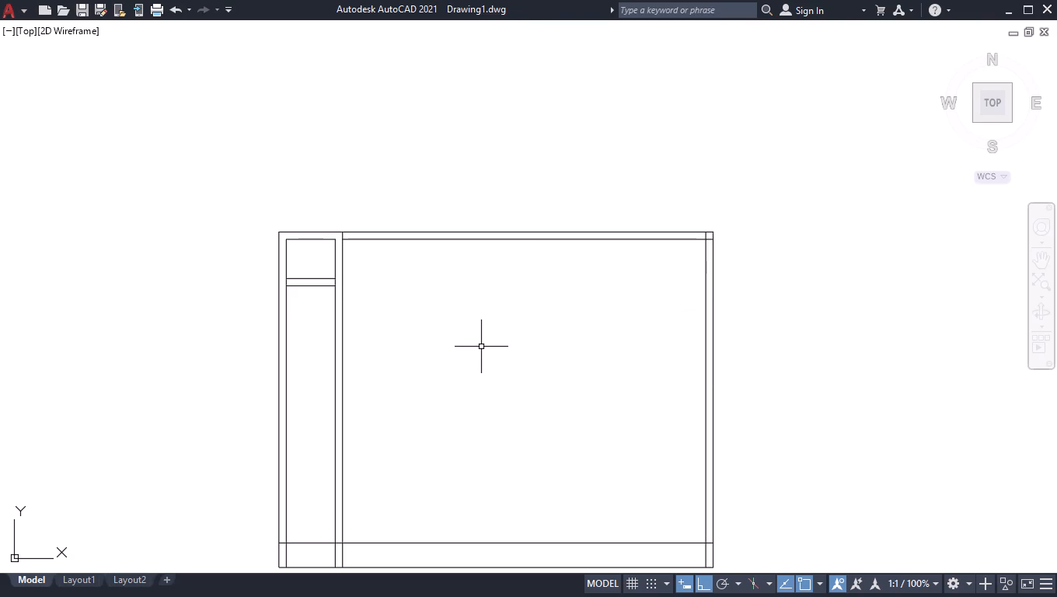
Trim the lower horizontal line from the left outer wall to the vertical partition, and both partition lines below it.
scroll(483, 349, "down", 1)
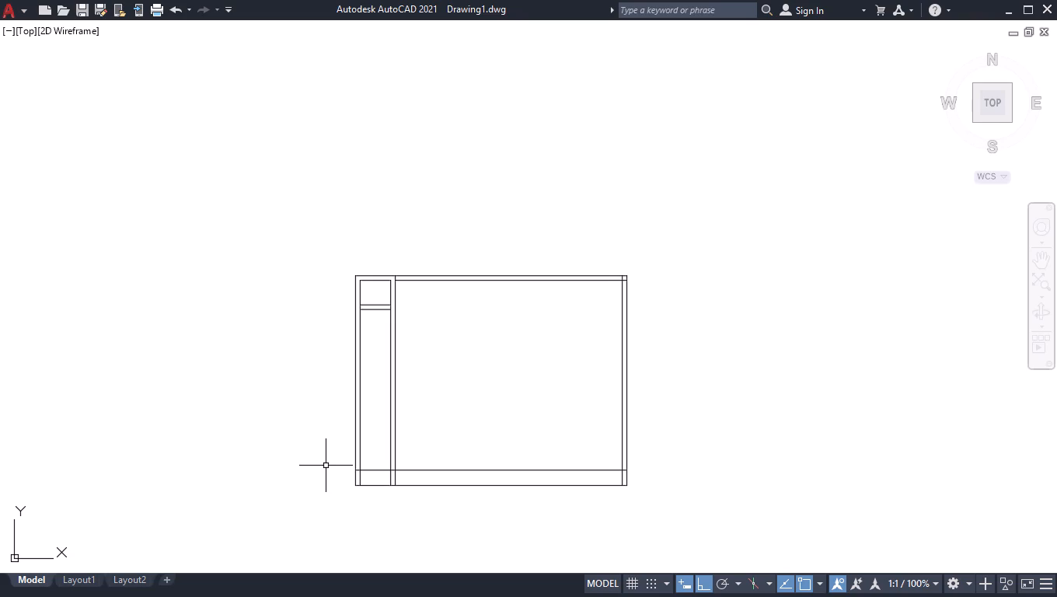
type("tr")
key("Return")
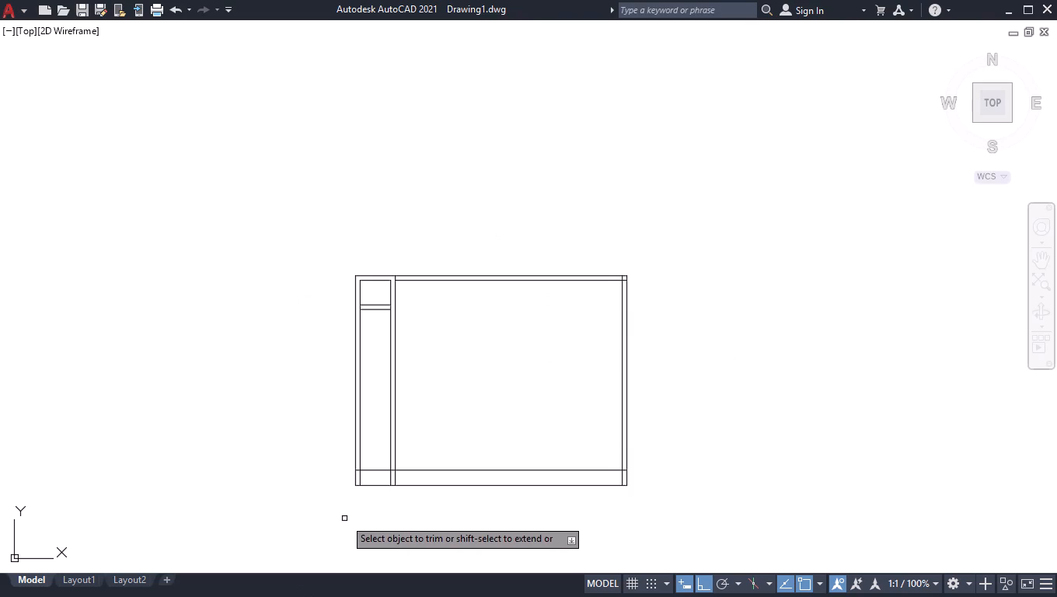
scroll(396, 479, "up", 2)
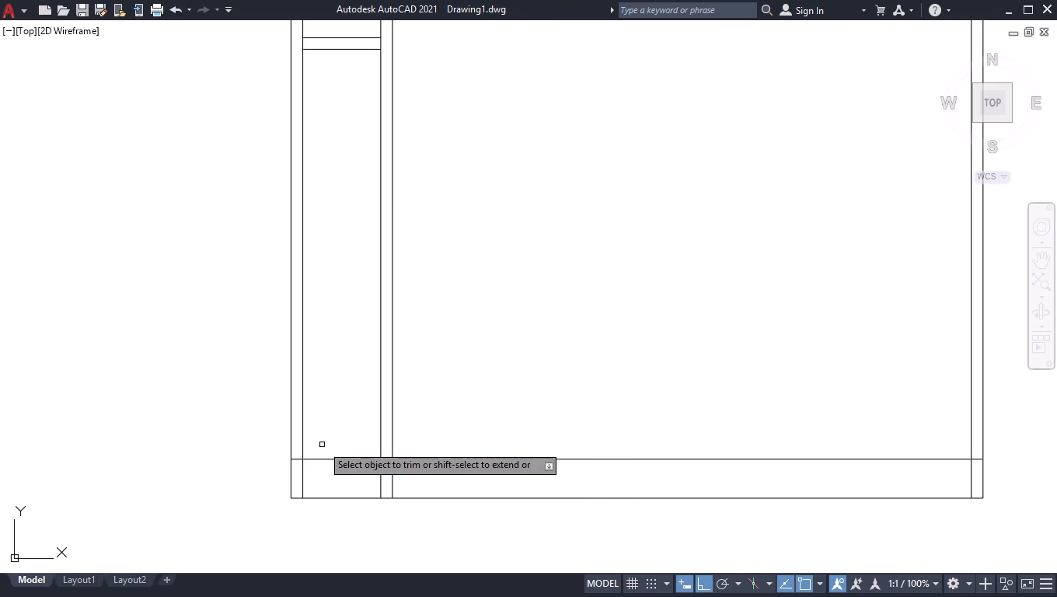
left_click_drag(323, 443, 349, 460)
left_click(419, 484)
left_click(377, 485)
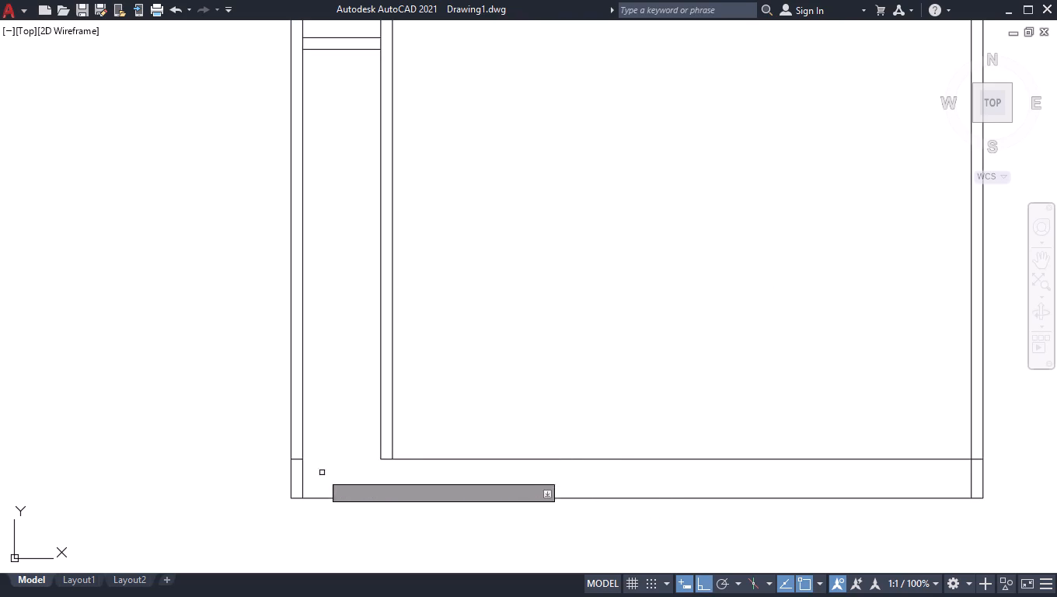
left_click(295, 458)
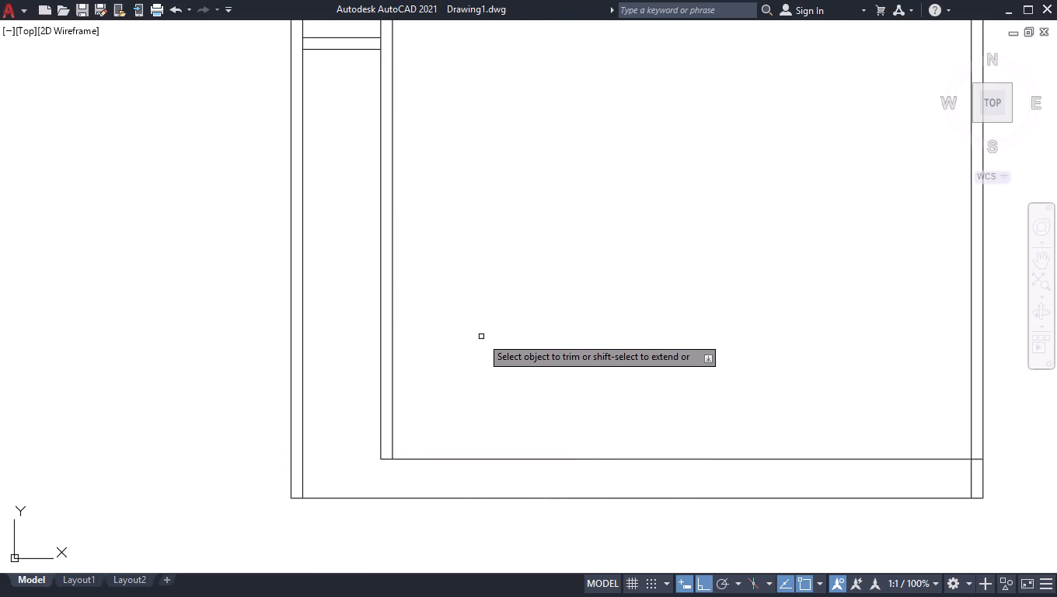
key("Return")
Offset the lower horizontal line 9" upward to form the second face of that wall.
type("of")
key("g")
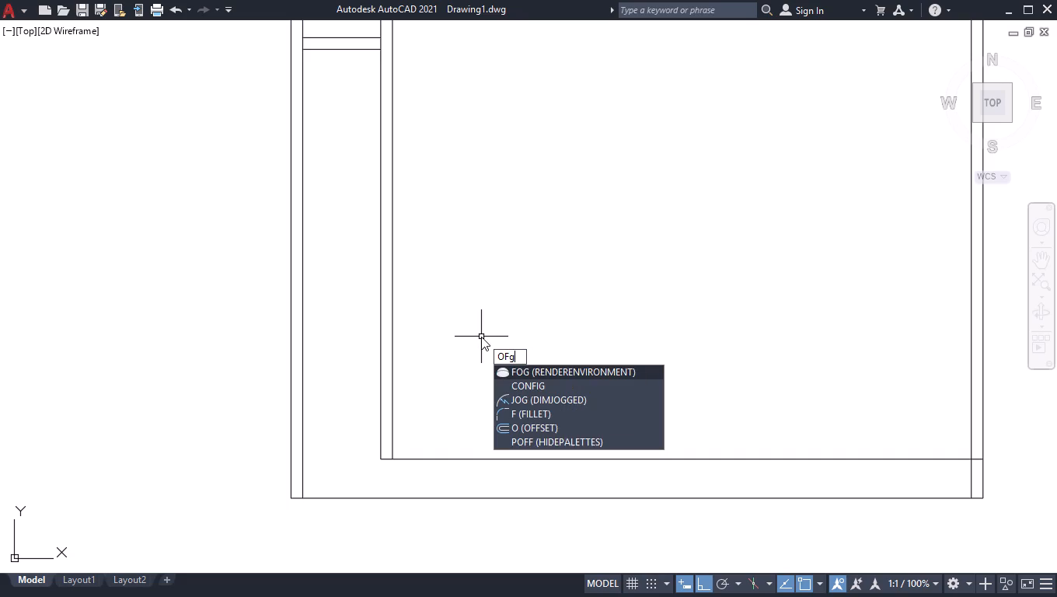
key("BackSpace")
key("f")
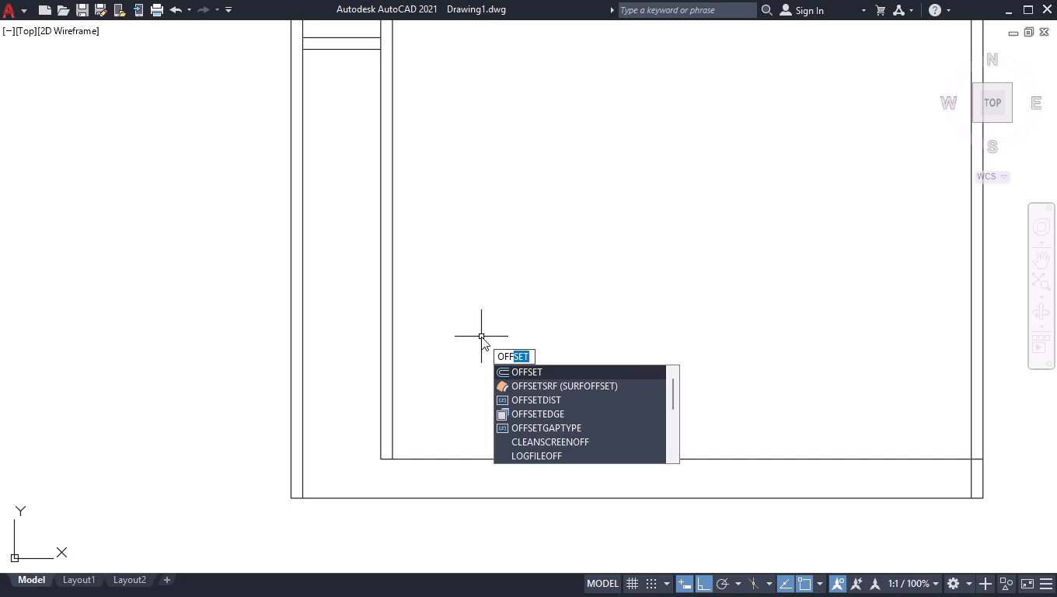
key("Return")
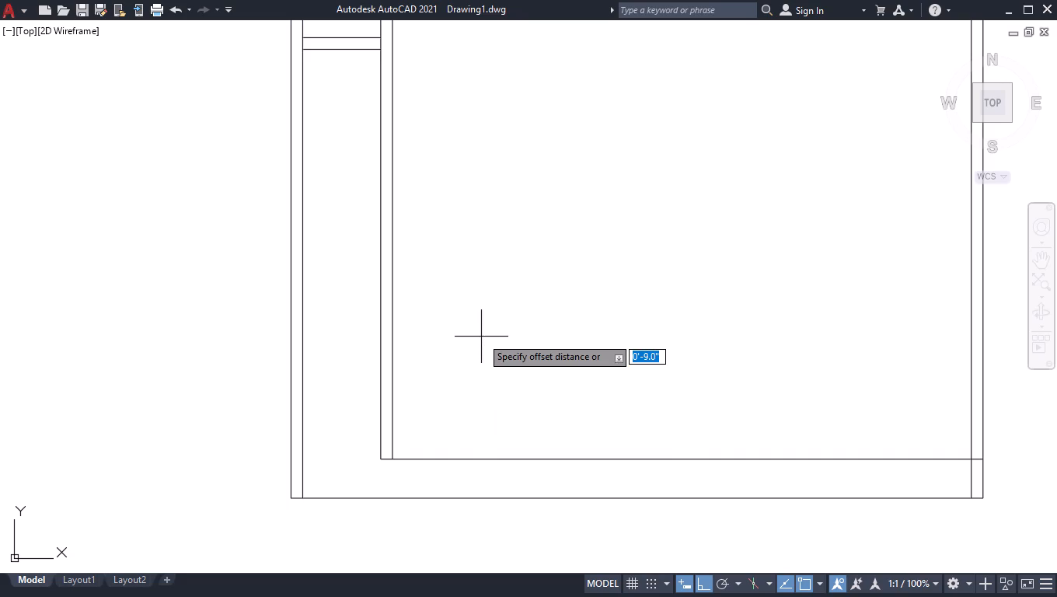
key("Return")
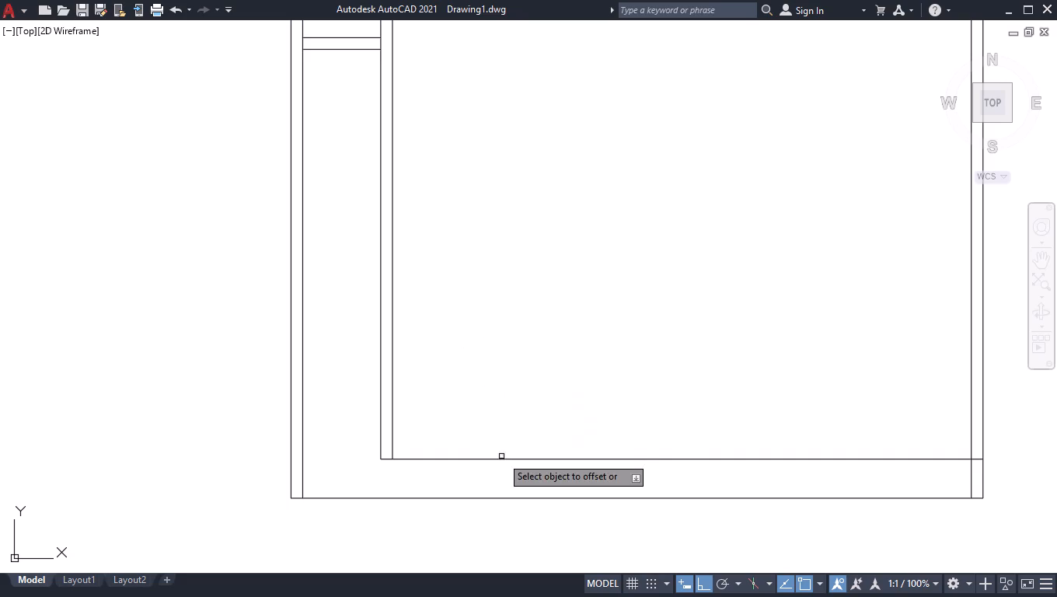
left_click(501, 459)
left_click(525, 320)
key("Return")
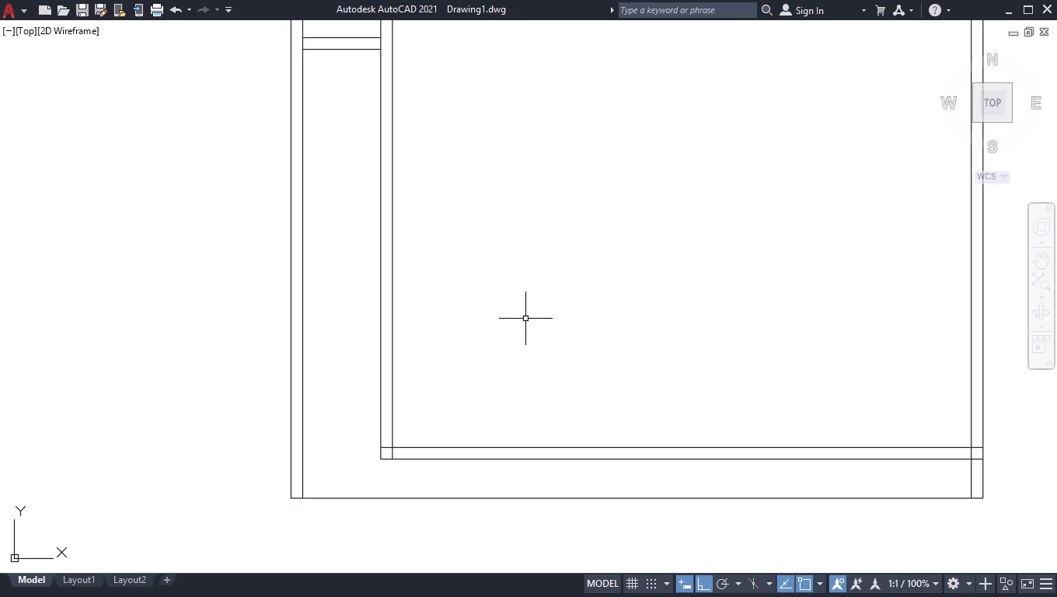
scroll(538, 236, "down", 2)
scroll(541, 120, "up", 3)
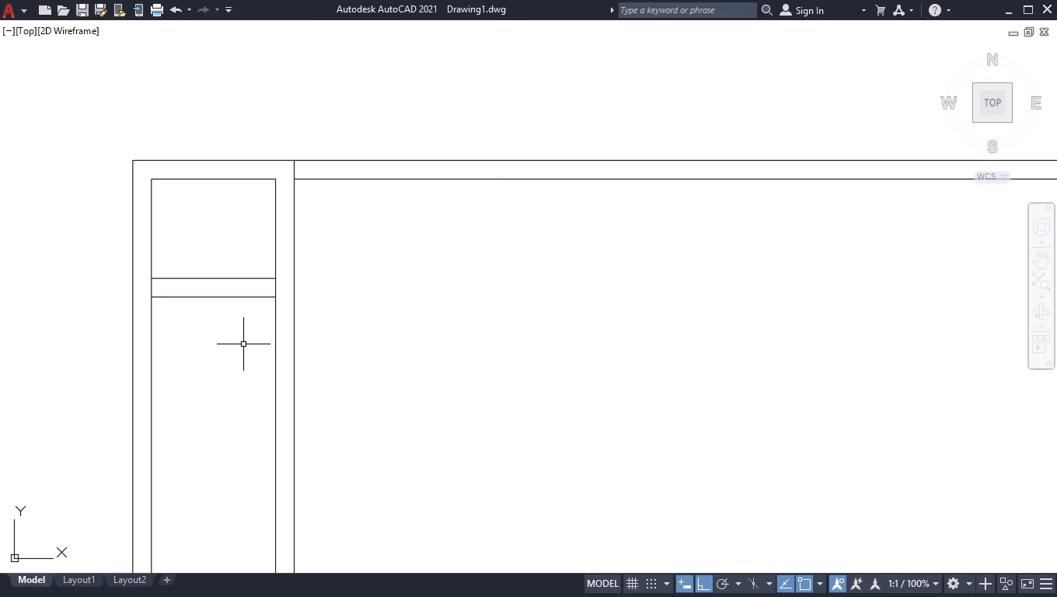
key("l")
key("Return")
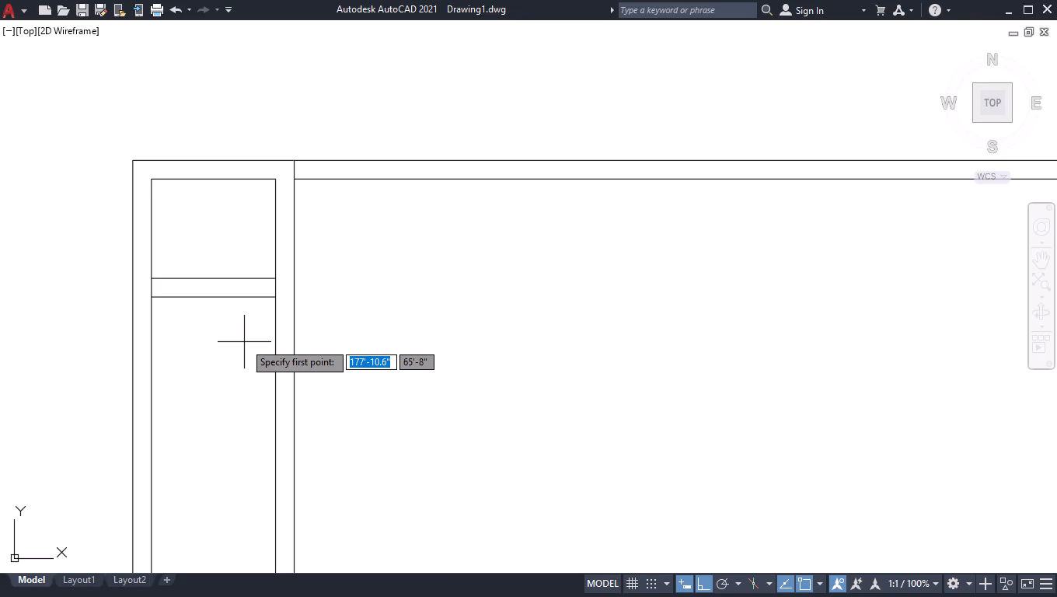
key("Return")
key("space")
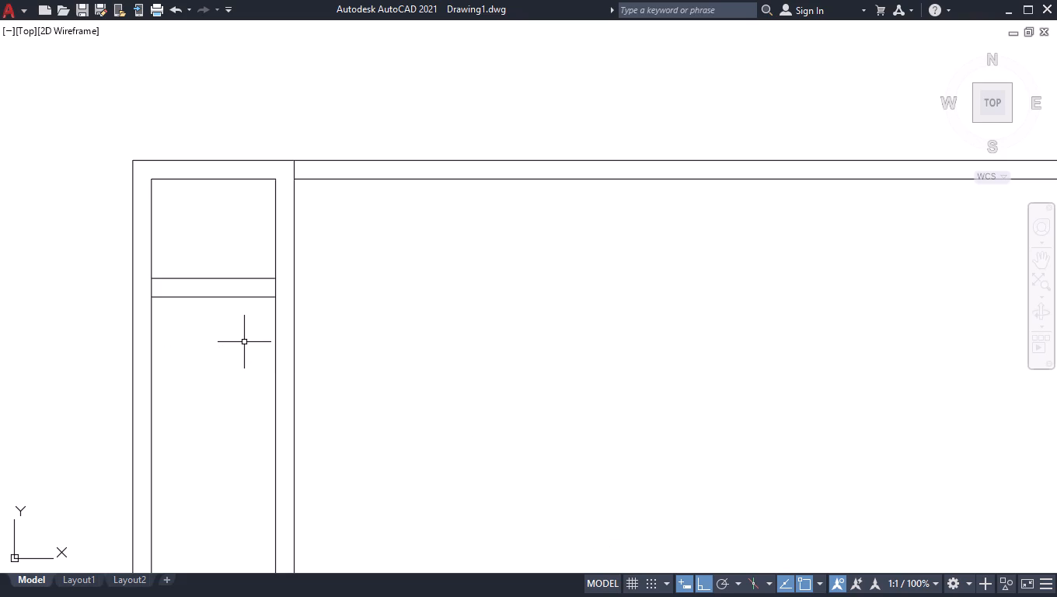
Delete the top wall's inner line to the right of the vertical partition.
left_click(419, 180)
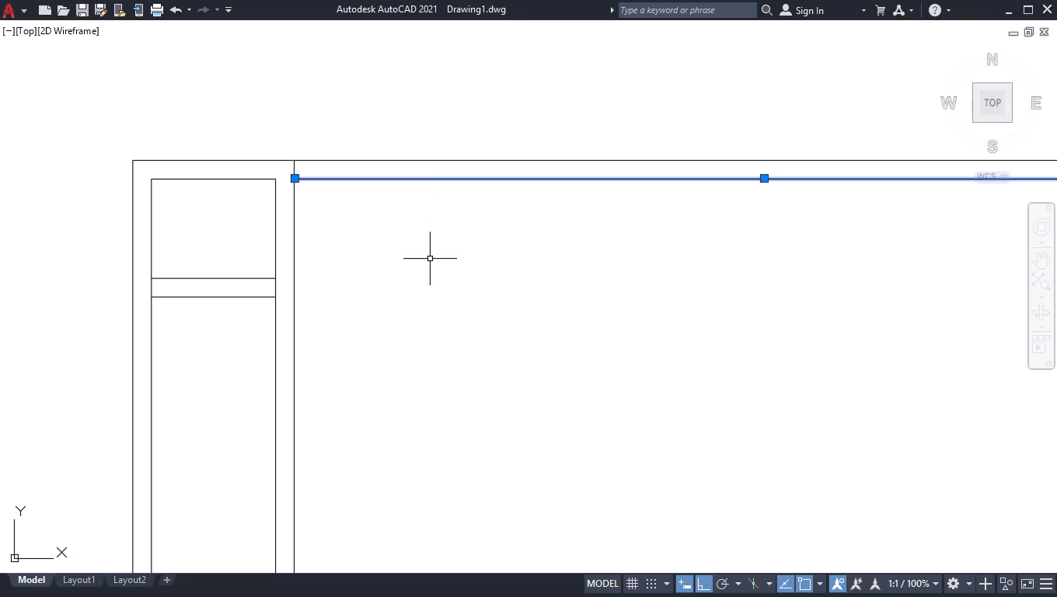
key("Delete")
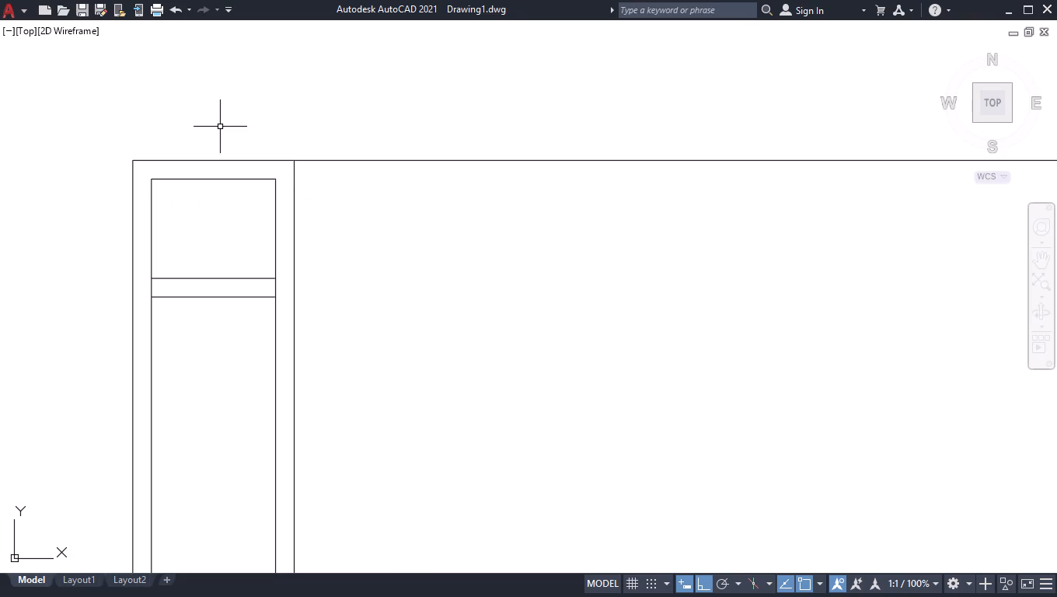
Break the top outer wall line at the point where it meets the vertical partition's right line.
type("br")
key("Down")
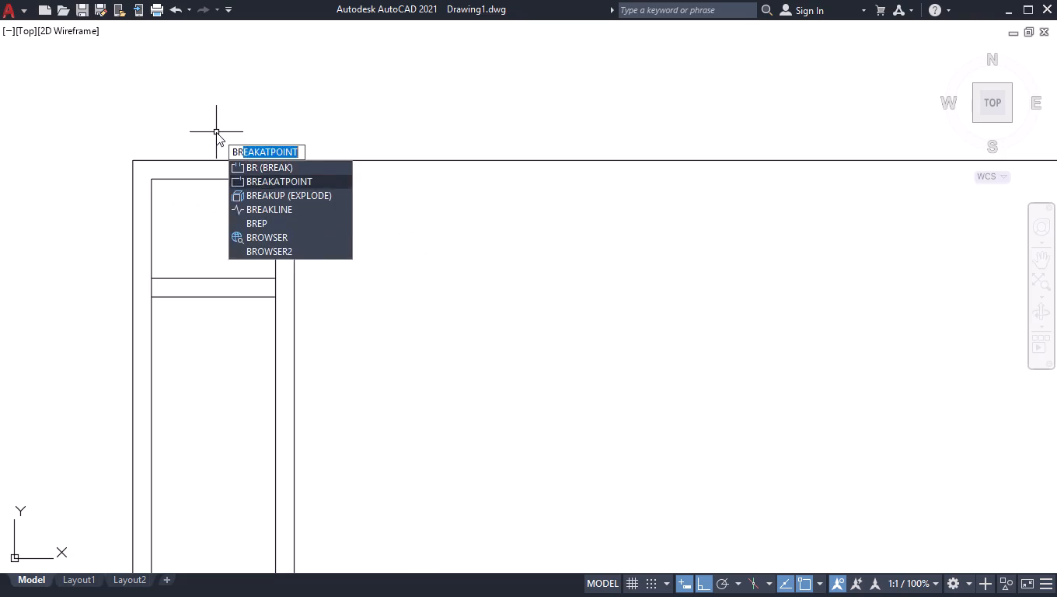
key("Return")
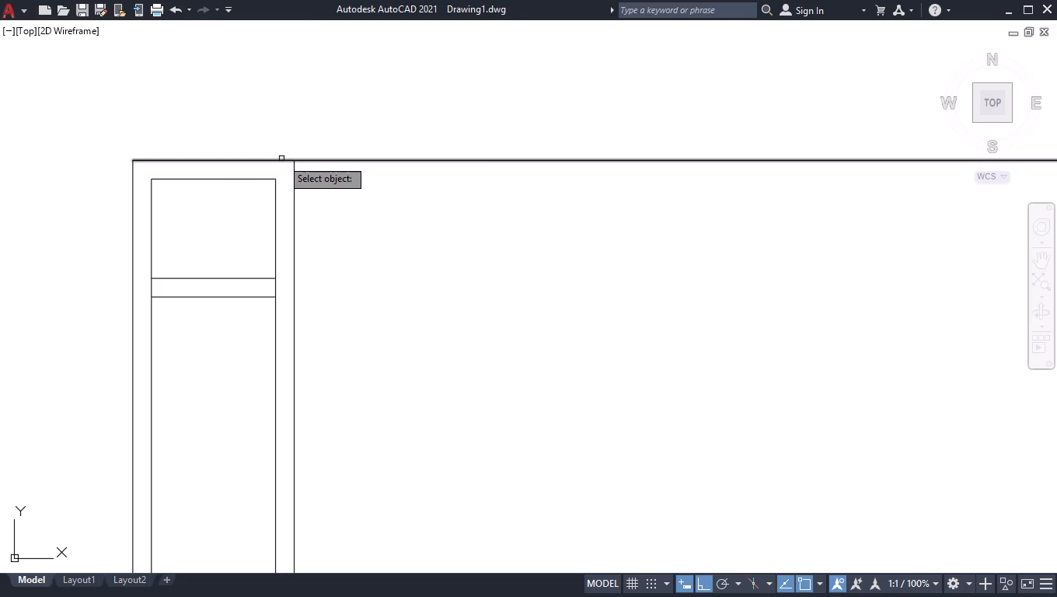
left_click(281, 159)
left_click(290, 160)
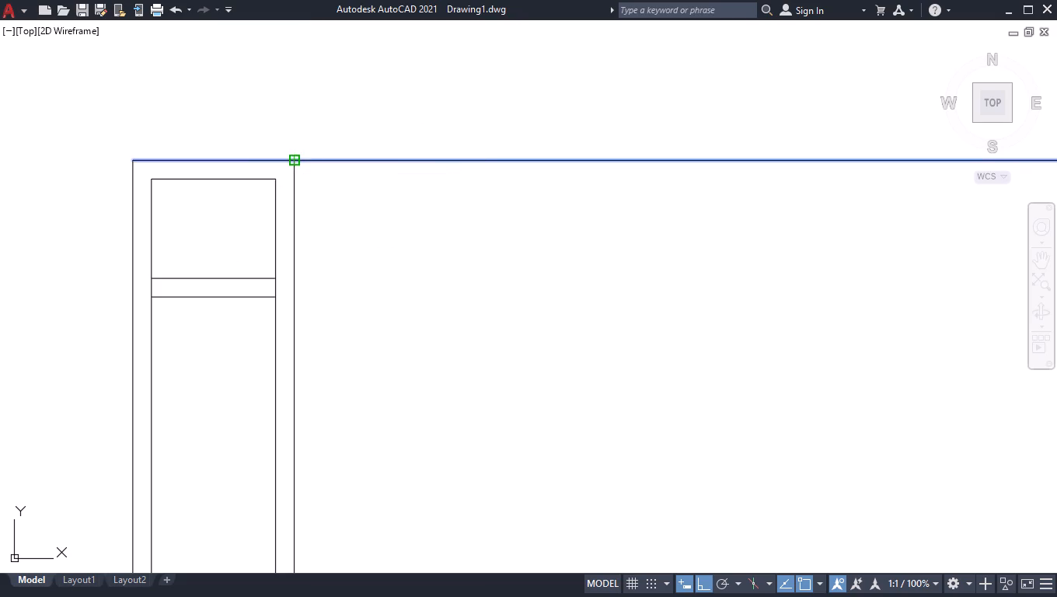
Offset the top outer line right of the partition 4.5" downward to form a thinner wall's inner face.
type("off")
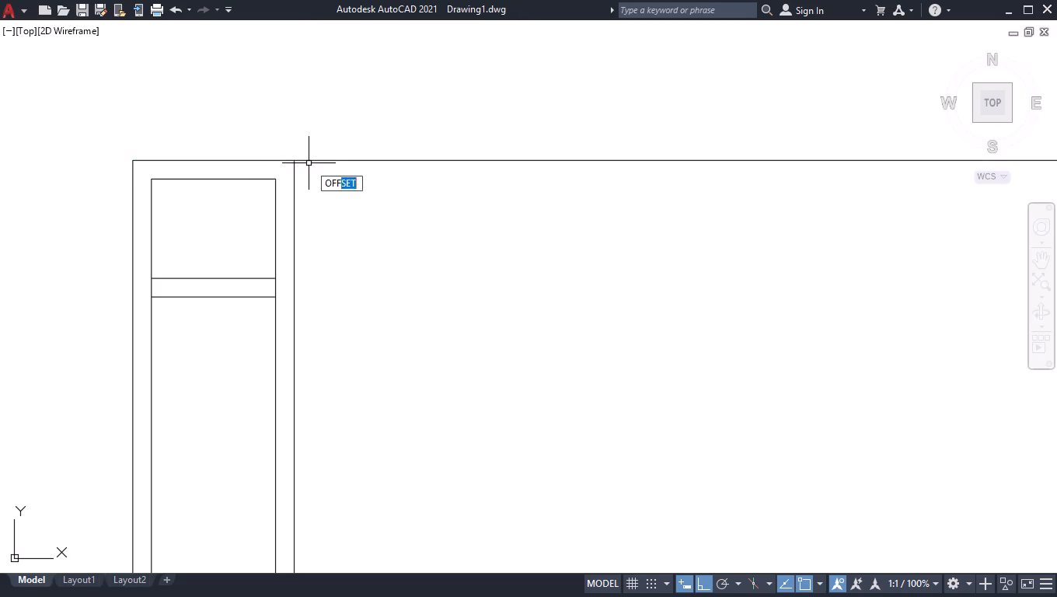
key("Return")
type("4.5")
key("Return")
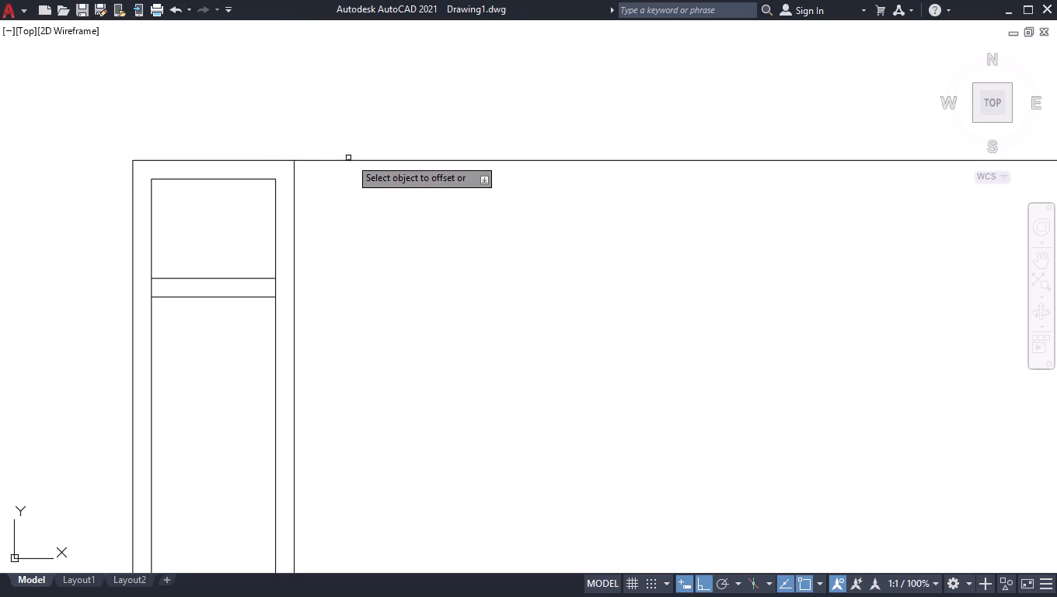
left_click(351, 156)
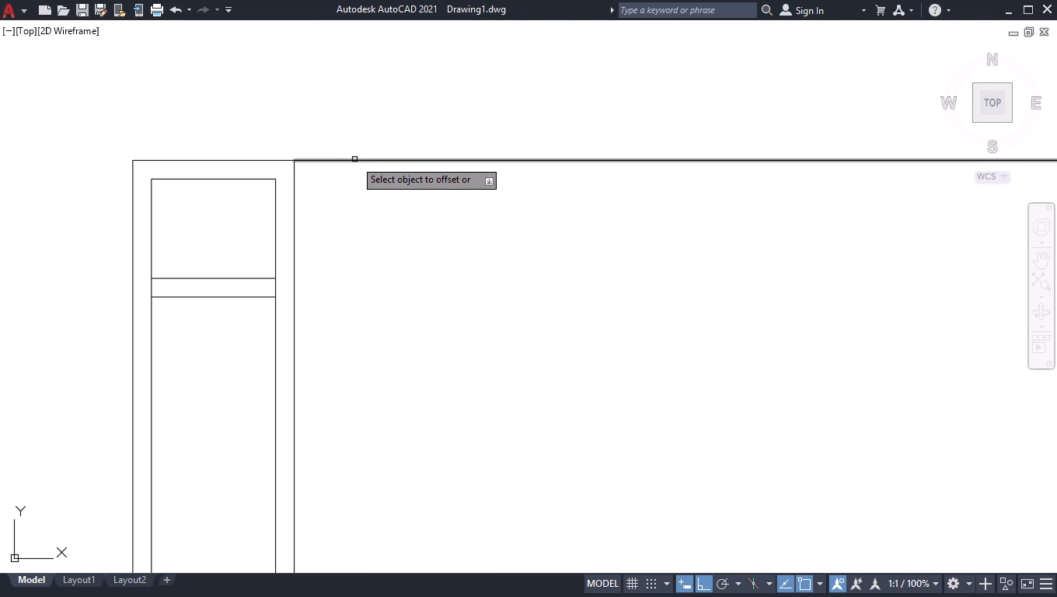
left_click(354, 159)
left_click(358, 178)
key("Return")
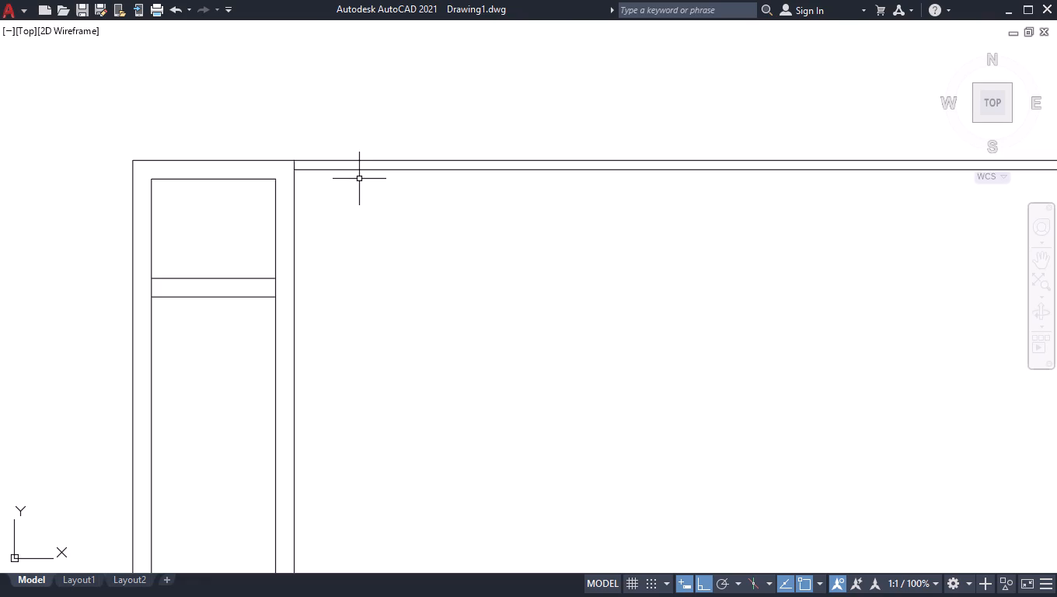
Offset the top outer line right of the partition 1'6" downward.
scroll(371, 213, "down", 1)
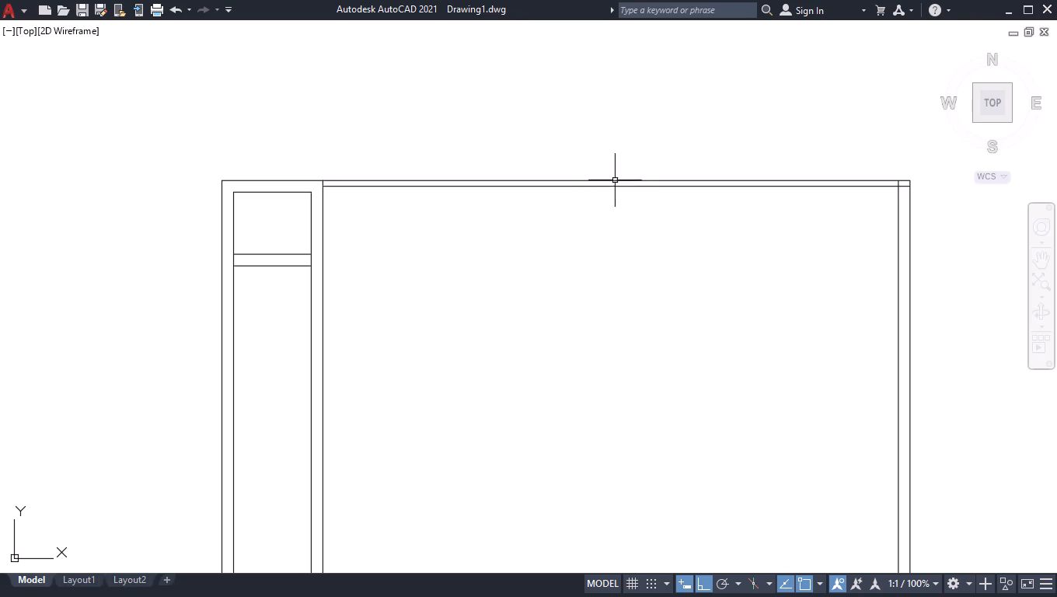
type("off")
key("Return")
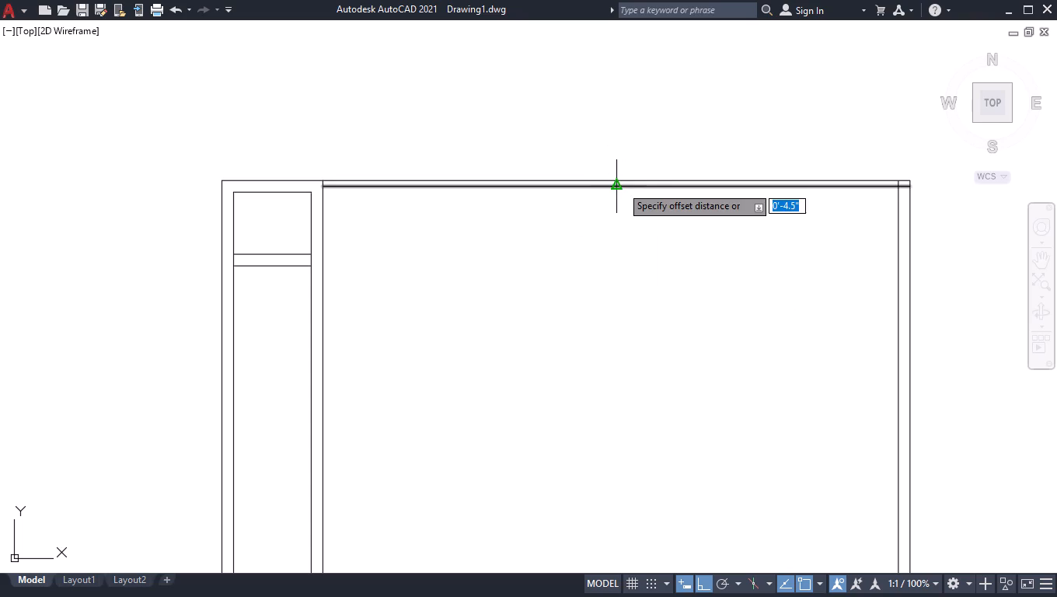
type("1'6")
key("Return")
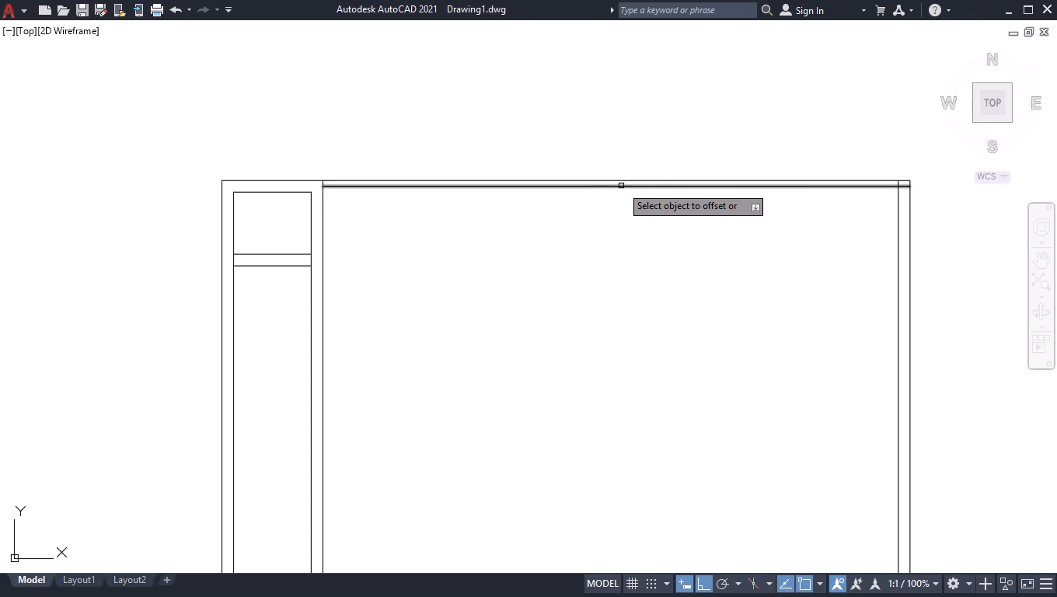
left_click(631, 178)
left_click(643, 250)
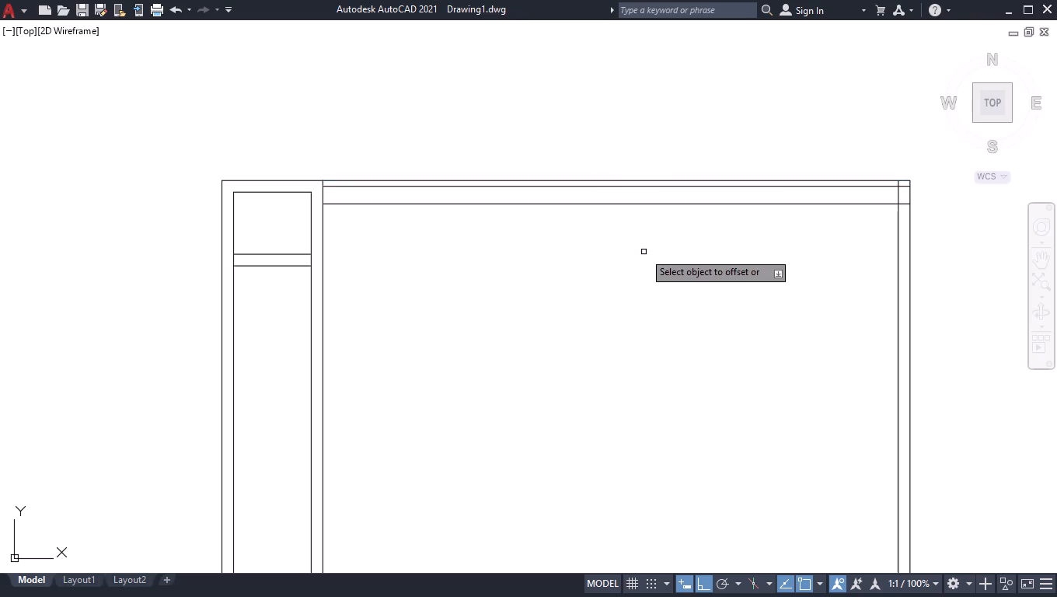
key("Return")
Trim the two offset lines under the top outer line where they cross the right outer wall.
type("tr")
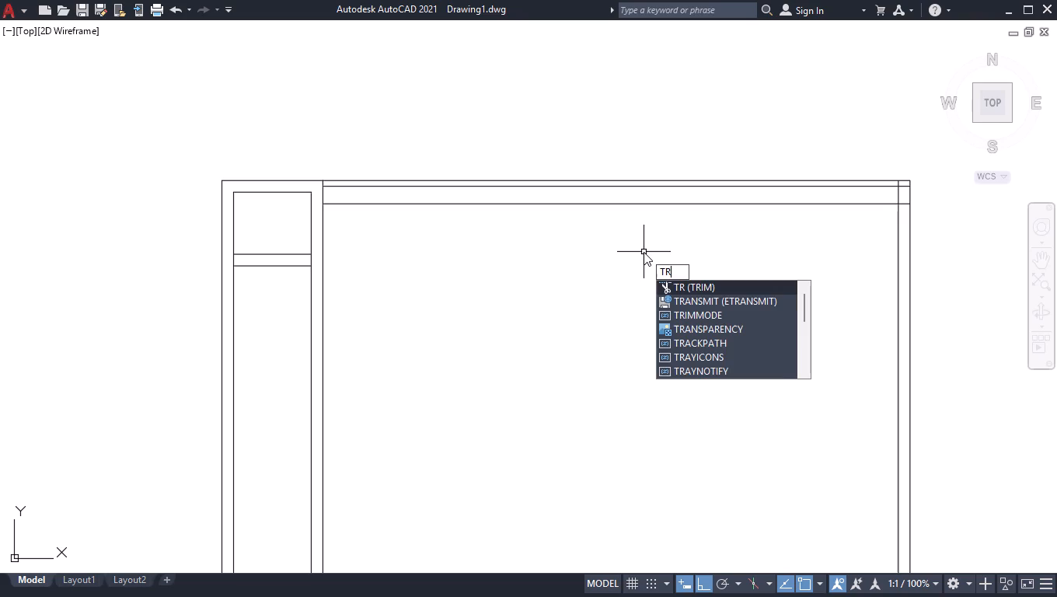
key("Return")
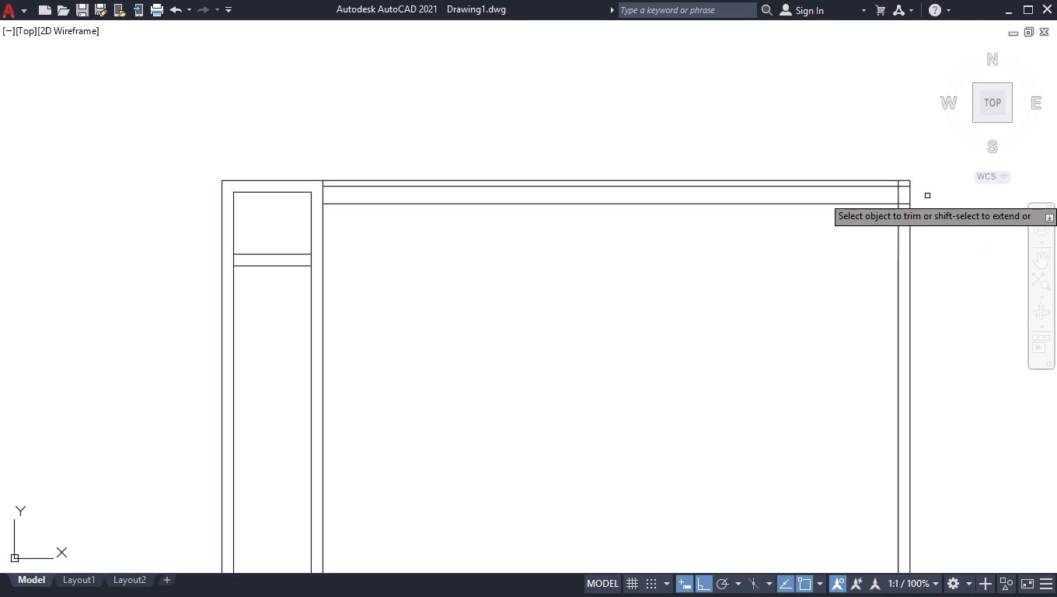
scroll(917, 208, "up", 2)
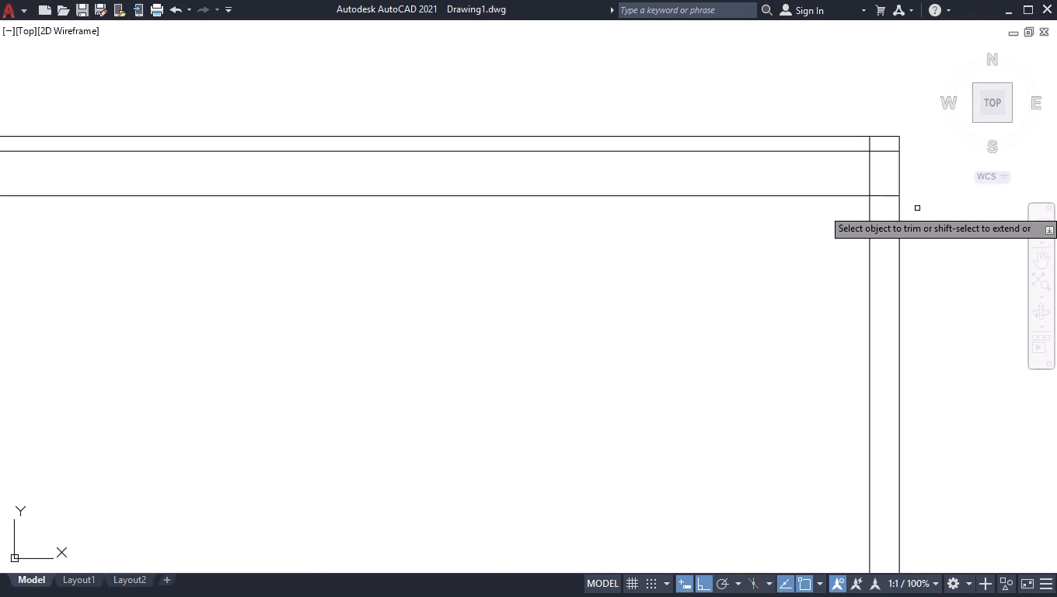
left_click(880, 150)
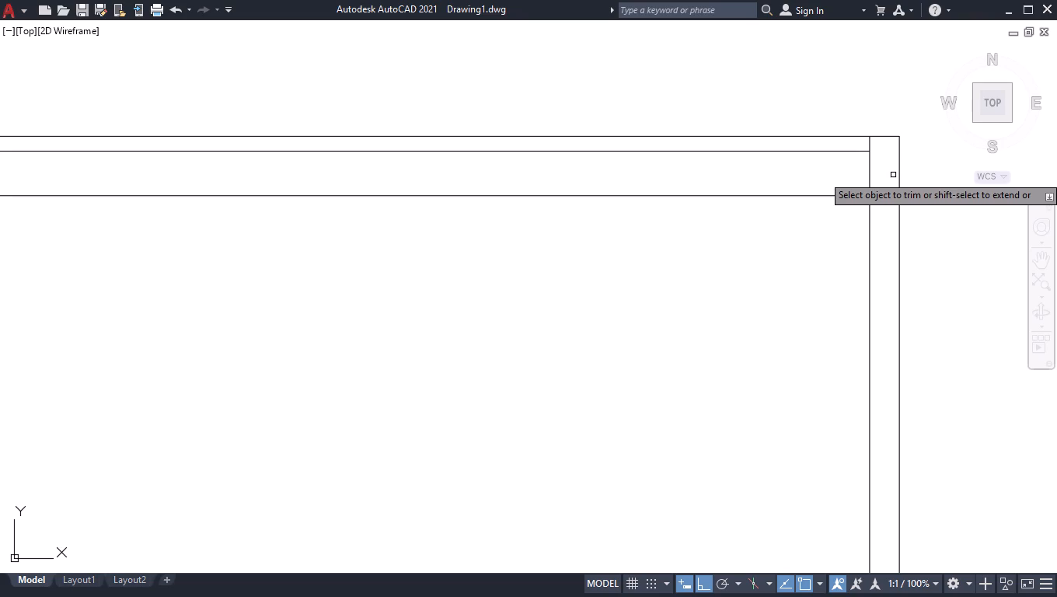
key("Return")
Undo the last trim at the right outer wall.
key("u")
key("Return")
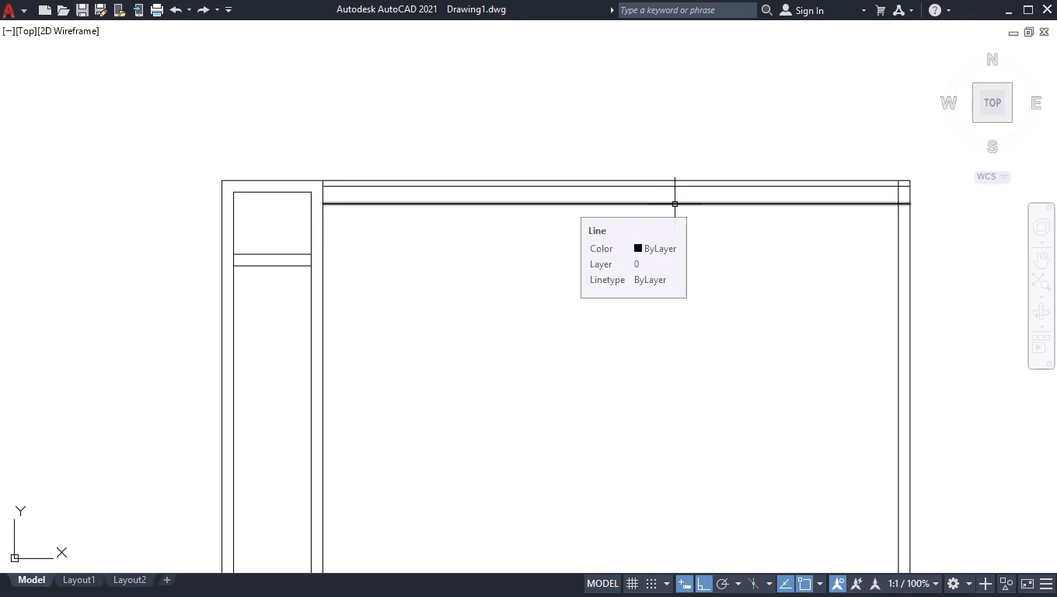
Draw connected lines from the thin wall's inner face at the partition: 3'6" down, 11' right, and up to the top outer line.
scroll(442, 187, "up", 1)
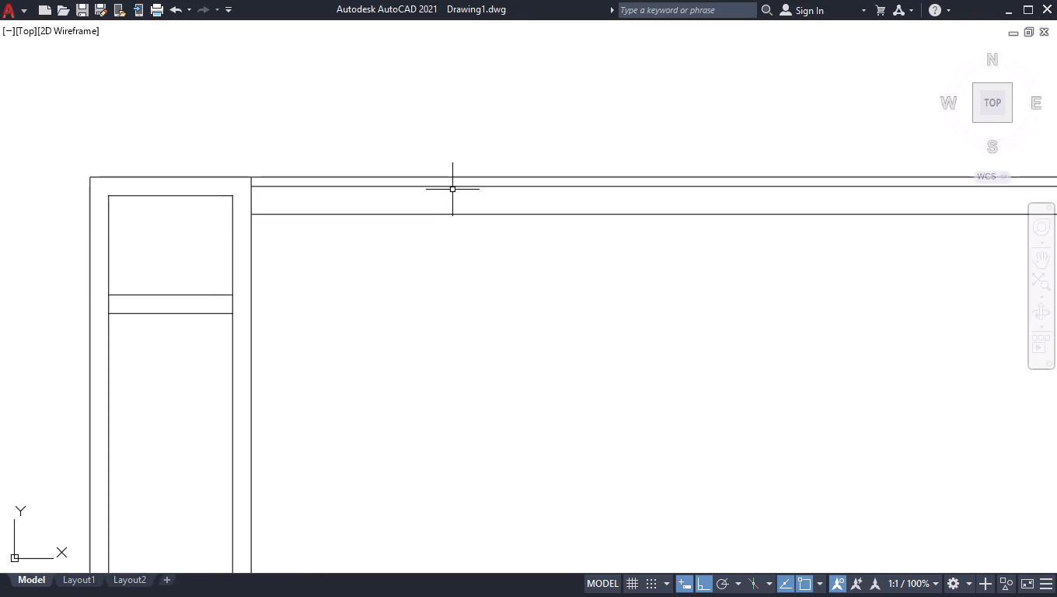
key("l")
key("Return")
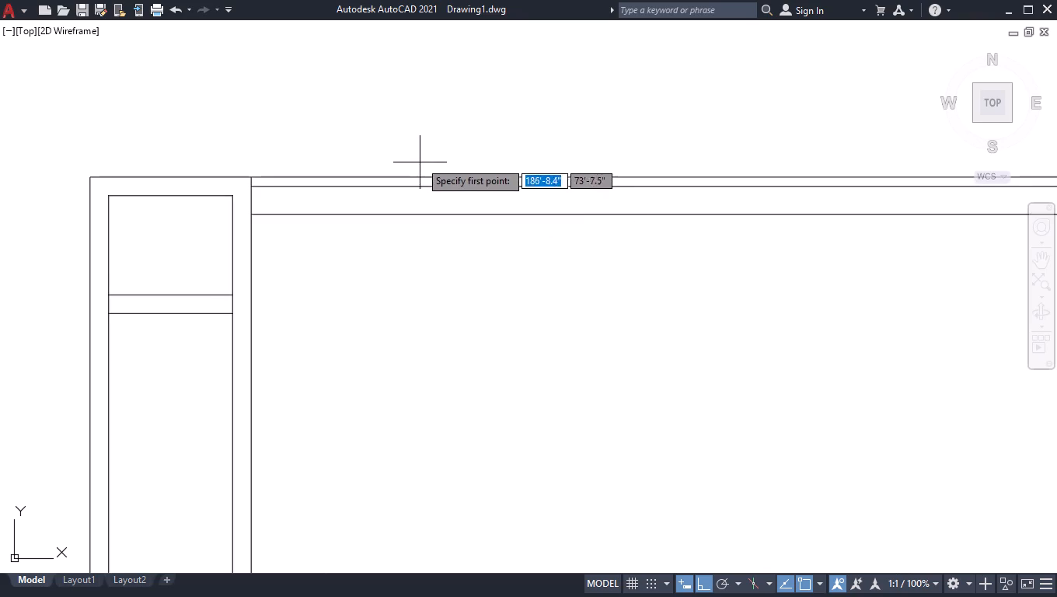
left_click(251, 188)
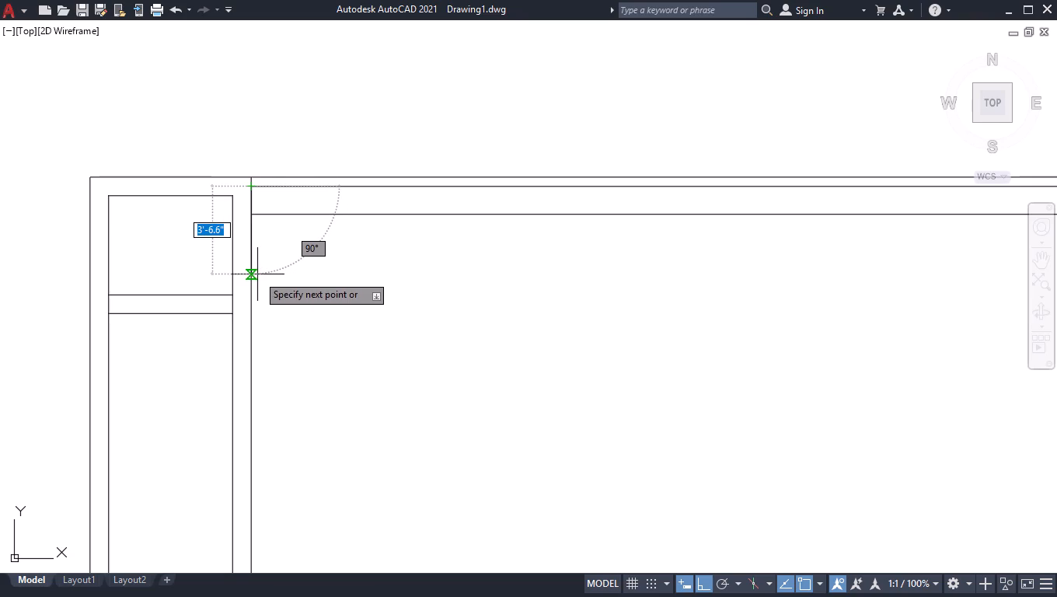
type("3'6")
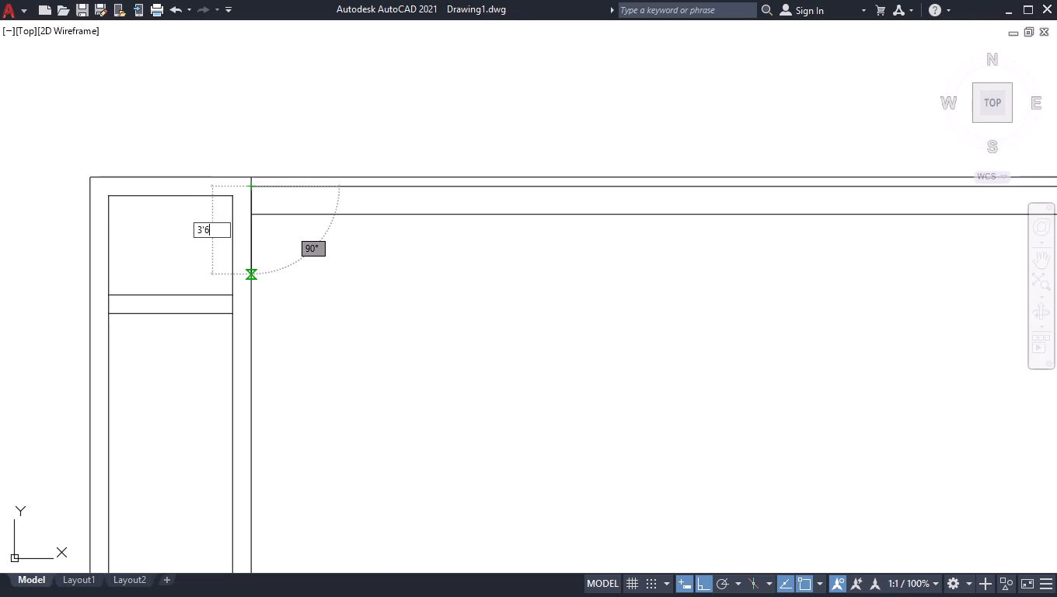
key("Return")
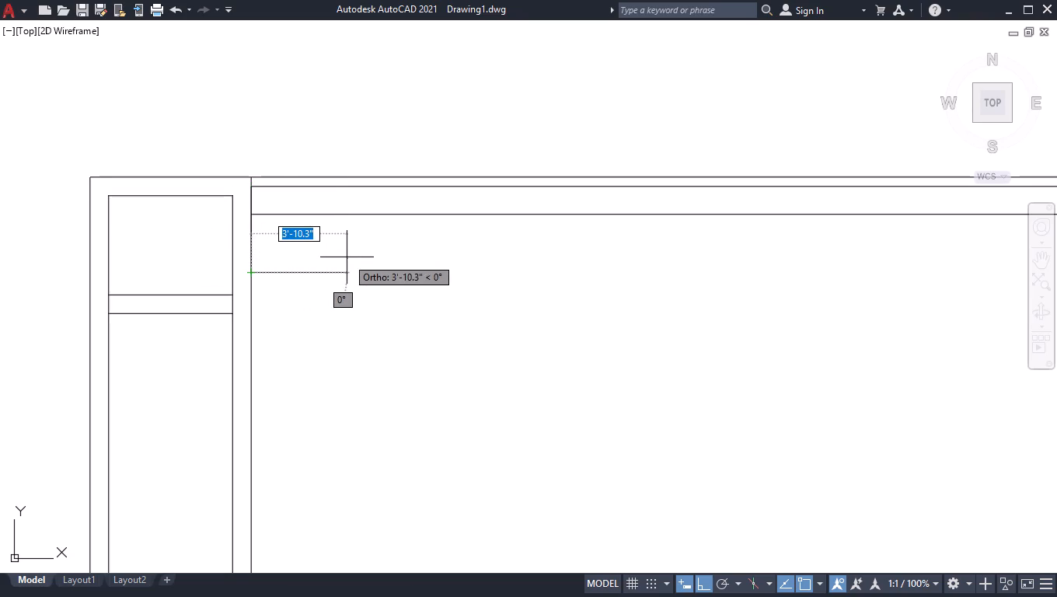
type("11")
key("apostrophe")
key("Return")
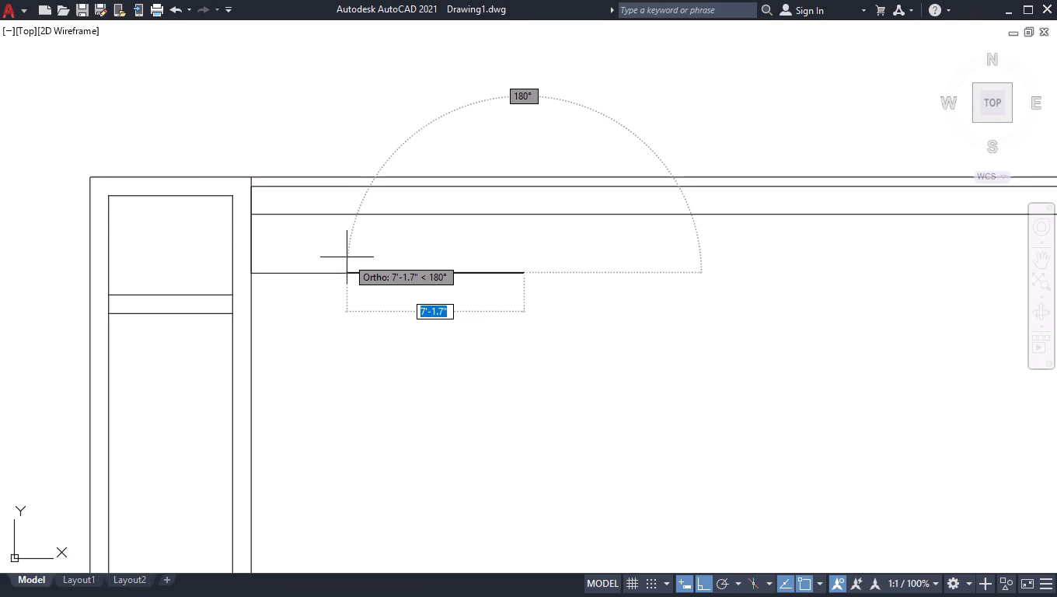
left_click(528, 176)
key("space")
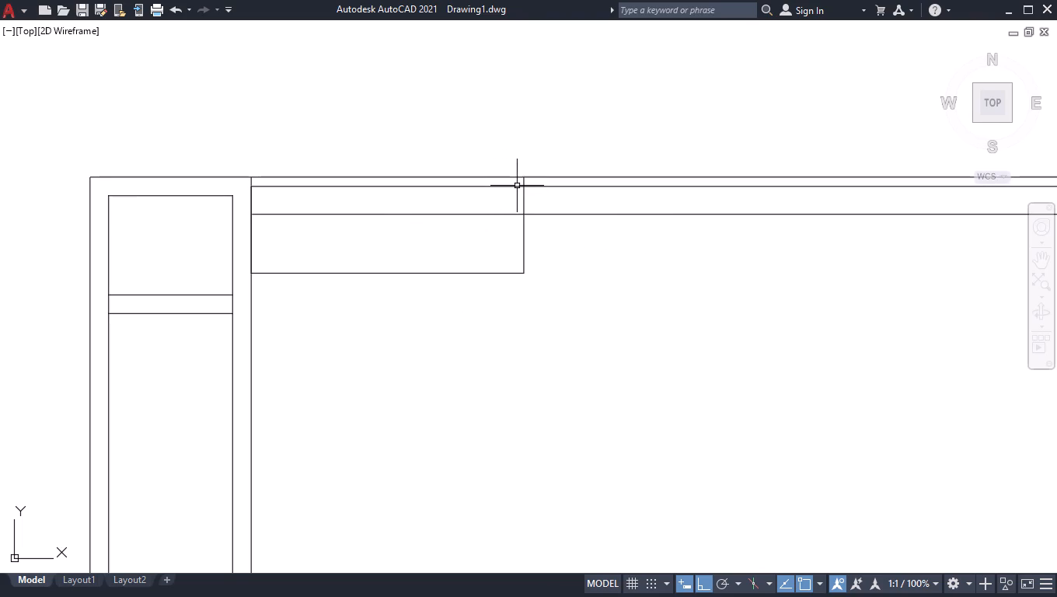
Trim the part of the 1'6" offset line that lies inside the new 11' wide rectangle.
key("t")
key("r")
key("Return")
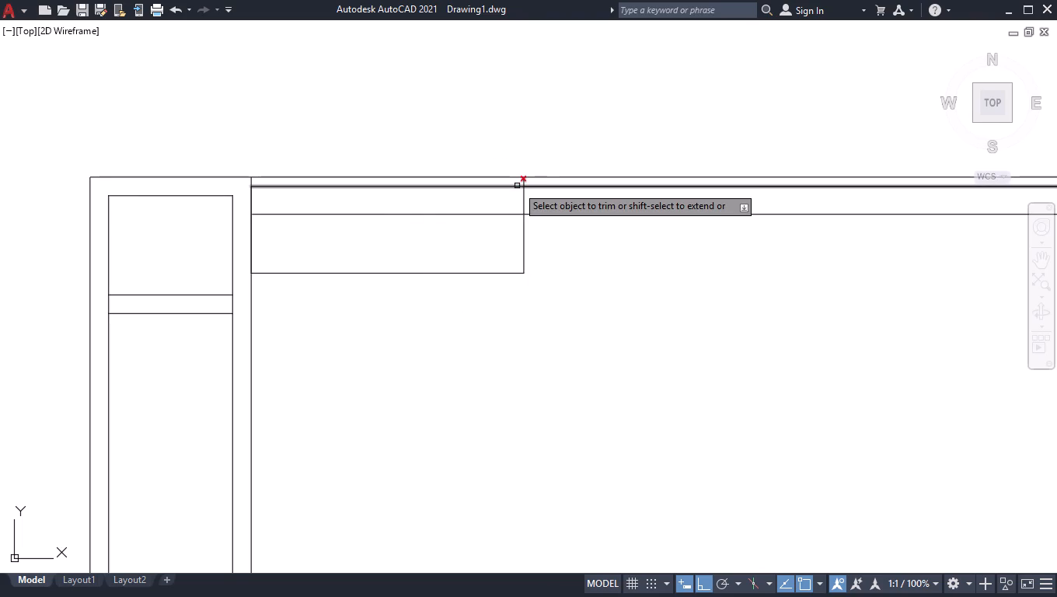
left_click(468, 219)
left_click(466, 208)
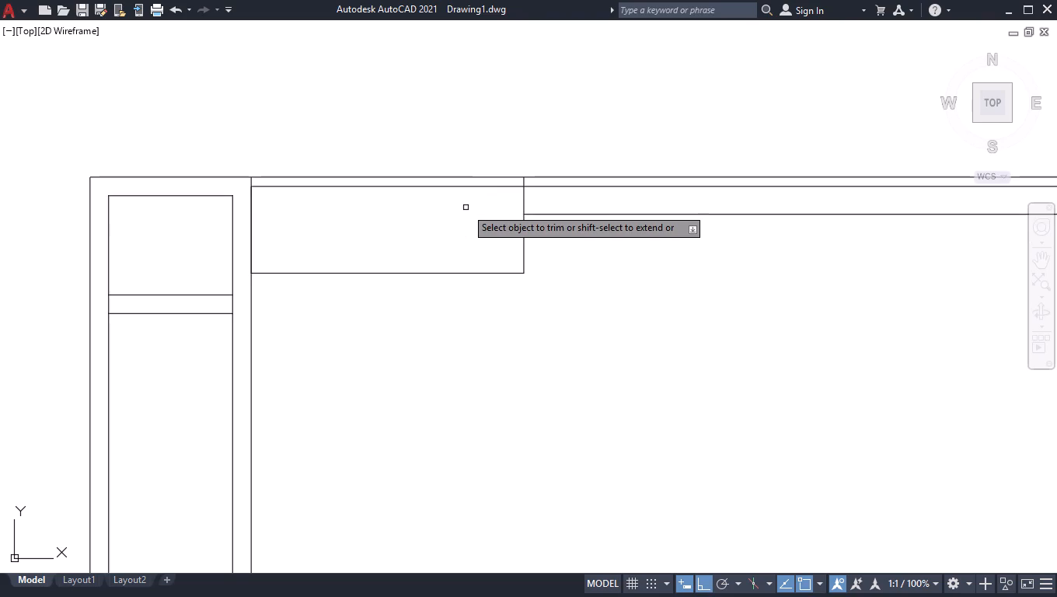
key("Return")
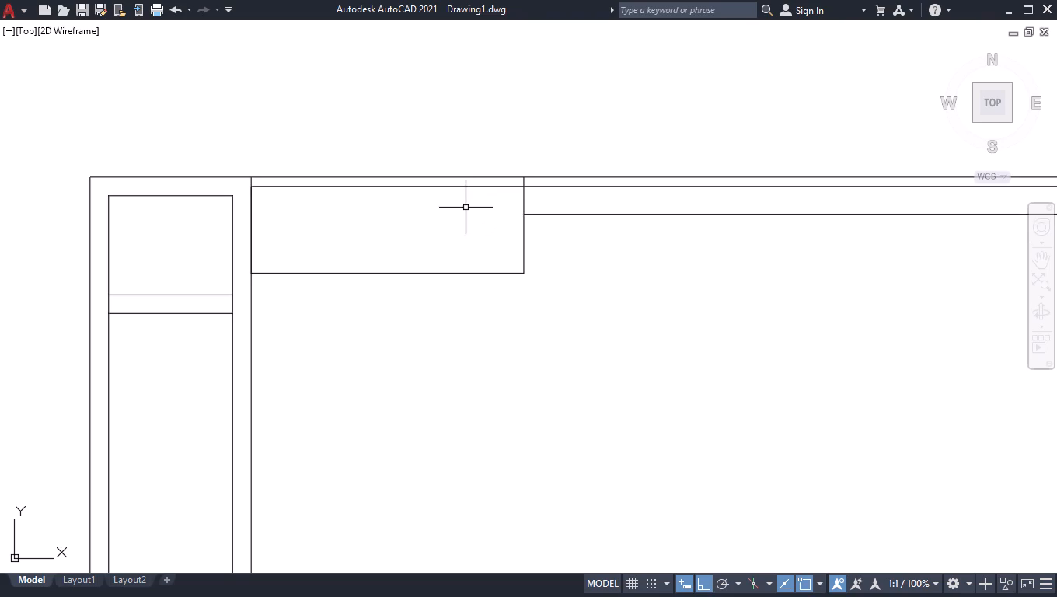
Trim the top outer line, the 4.5" offset line and the right wall ends beyond the rectangle, above the 1'6" offset line.
scroll(685, 175, "down", 1)
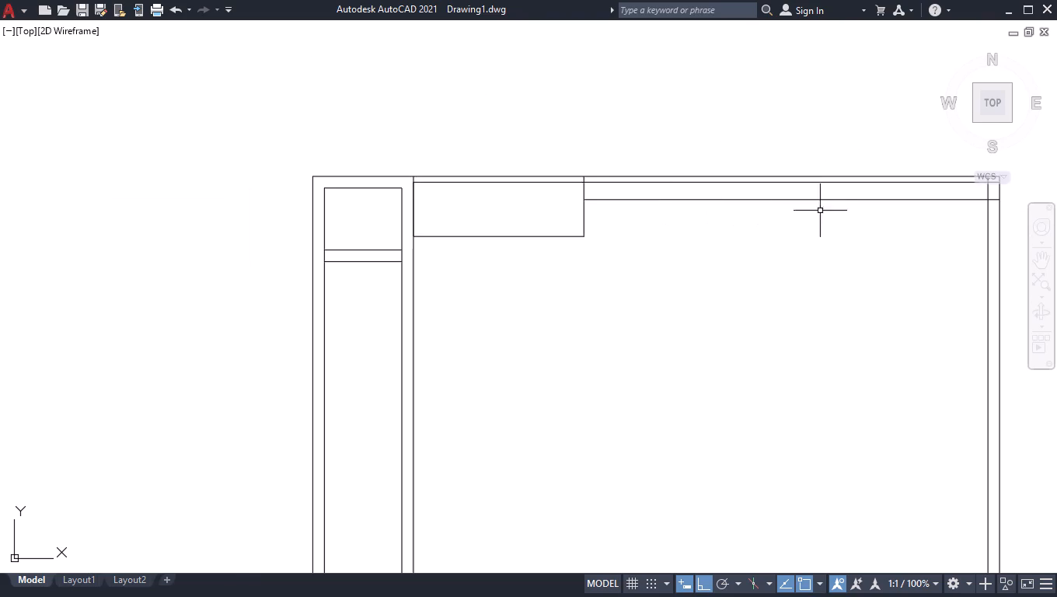
scroll(794, 288, "down", 2)
scroll(873, 256, "up", 3)
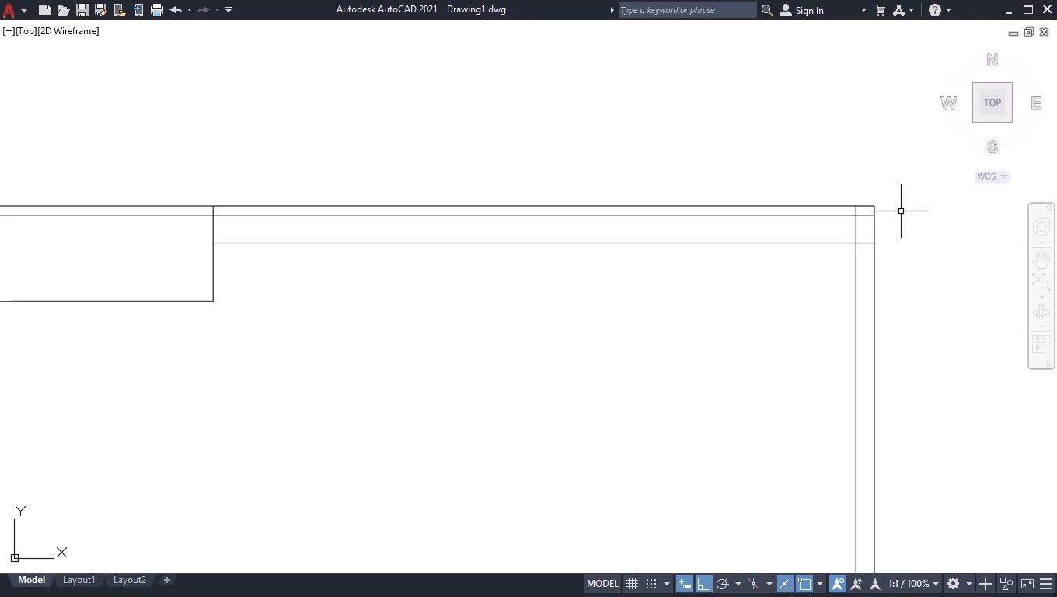
type("tr")
key("Return")
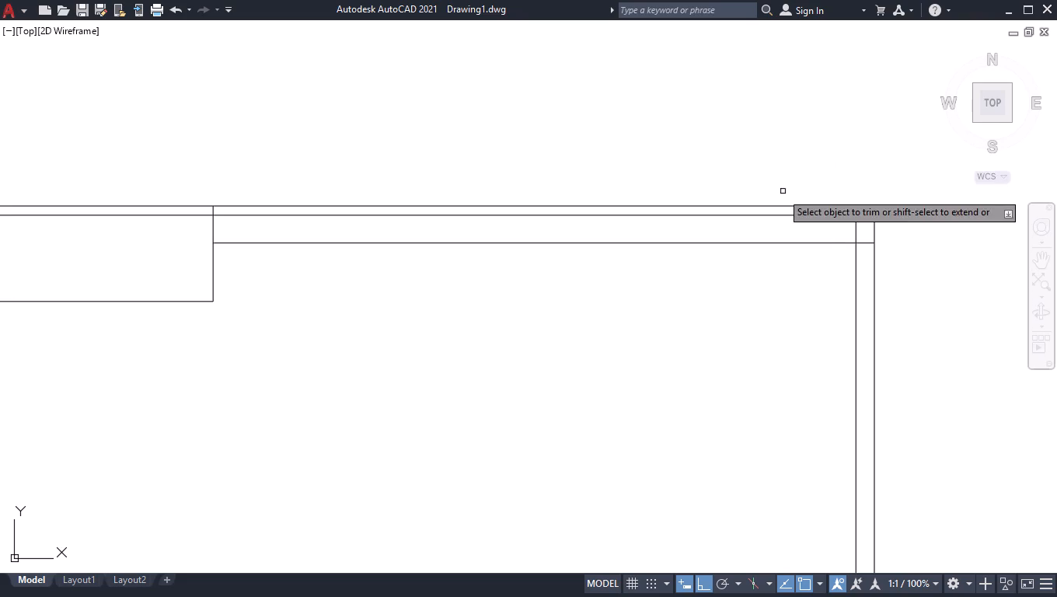
left_click_drag(774, 187, 797, 191)
left_click_drag(748, 197, 761, 200)
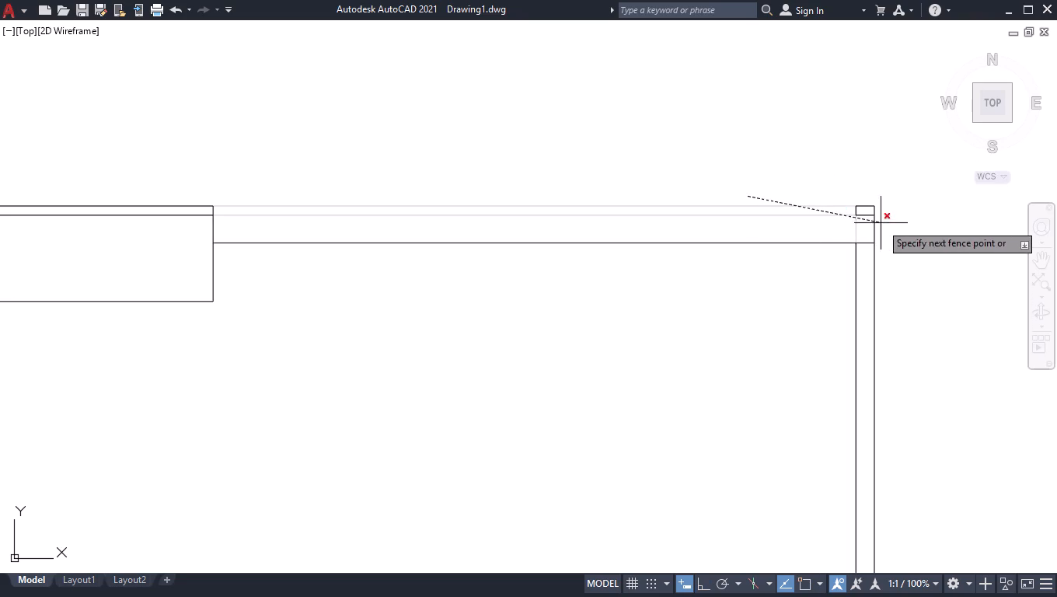
left_click(895, 226)
left_click(880, 218)
left_click(835, 199)
left_click(877, 204)
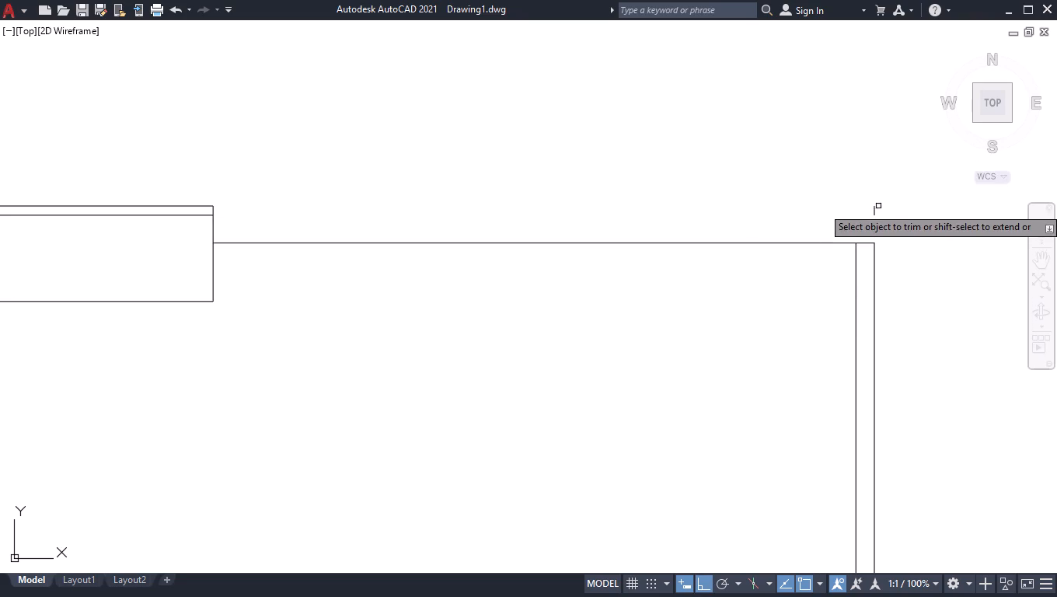
left_click(878, 209)
left_click(866, 210)
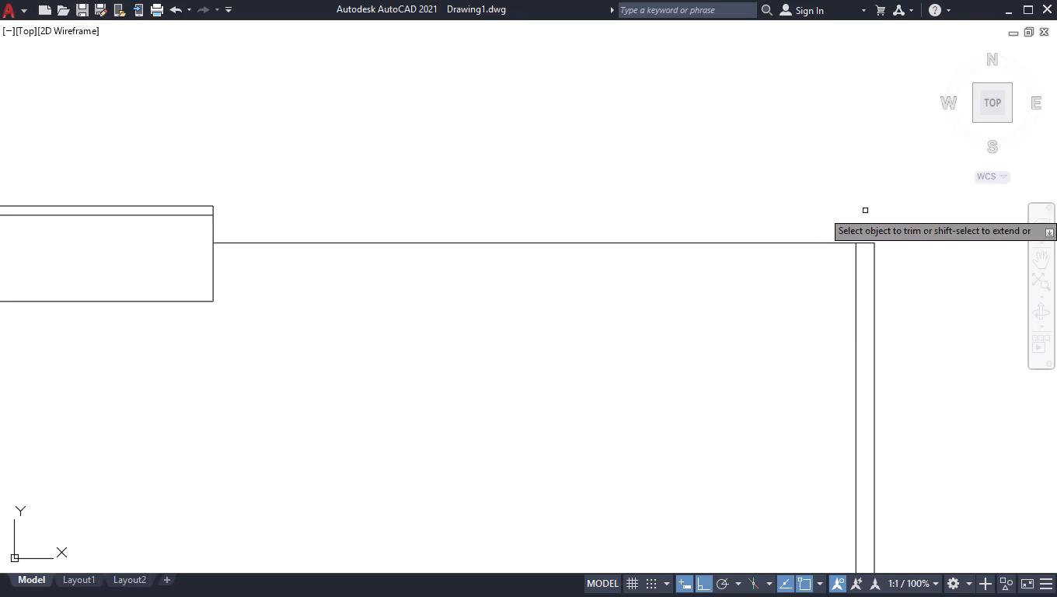
key("Return")
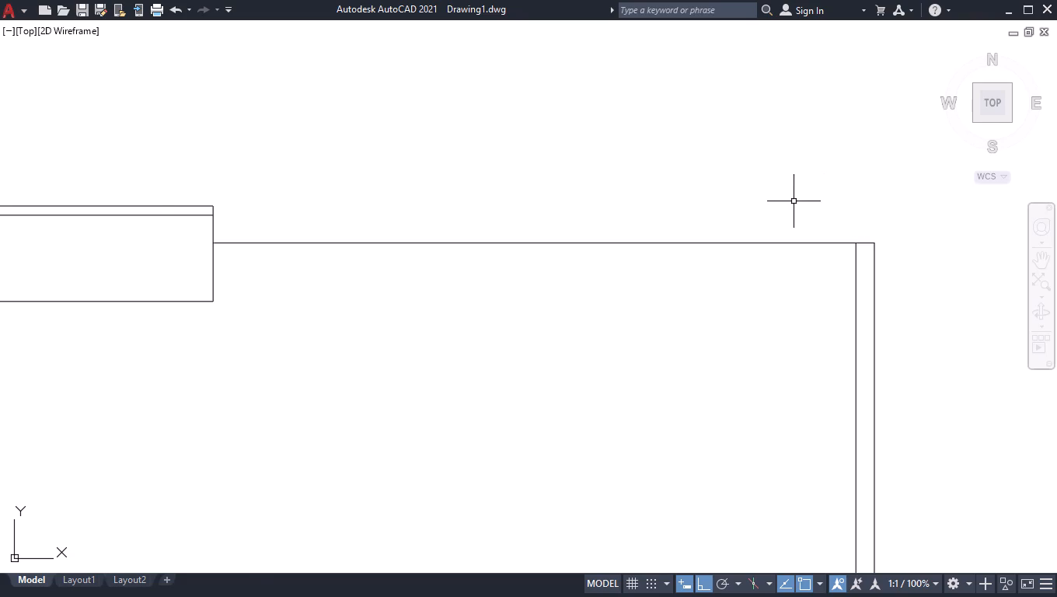
Offset the lowered top line right of the rectangle 9" downward to form the wall's inner face.
scroll(791, 200, "down", 1)
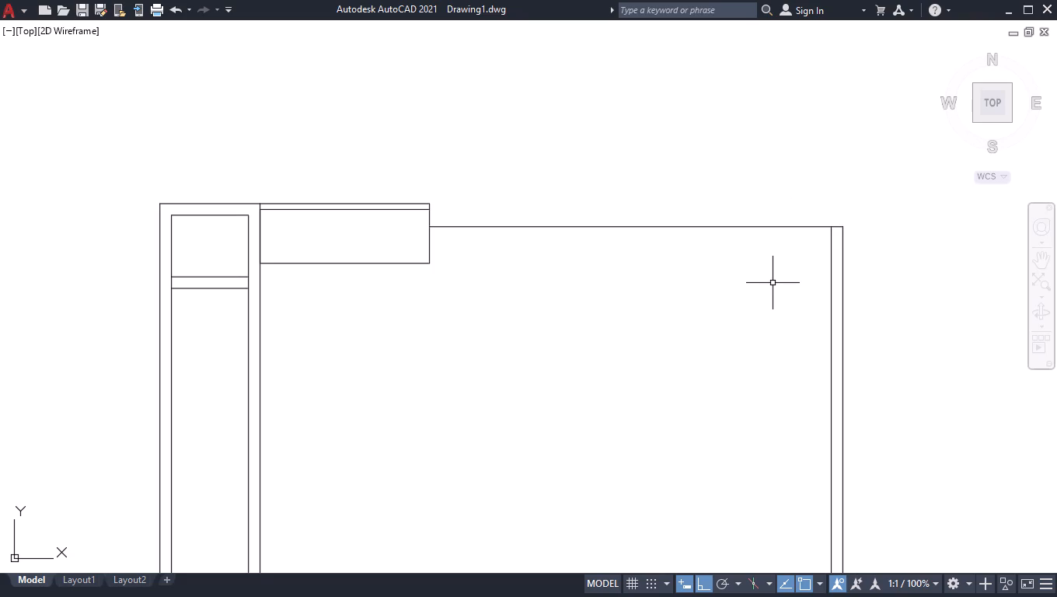
type("off")
key("Return")
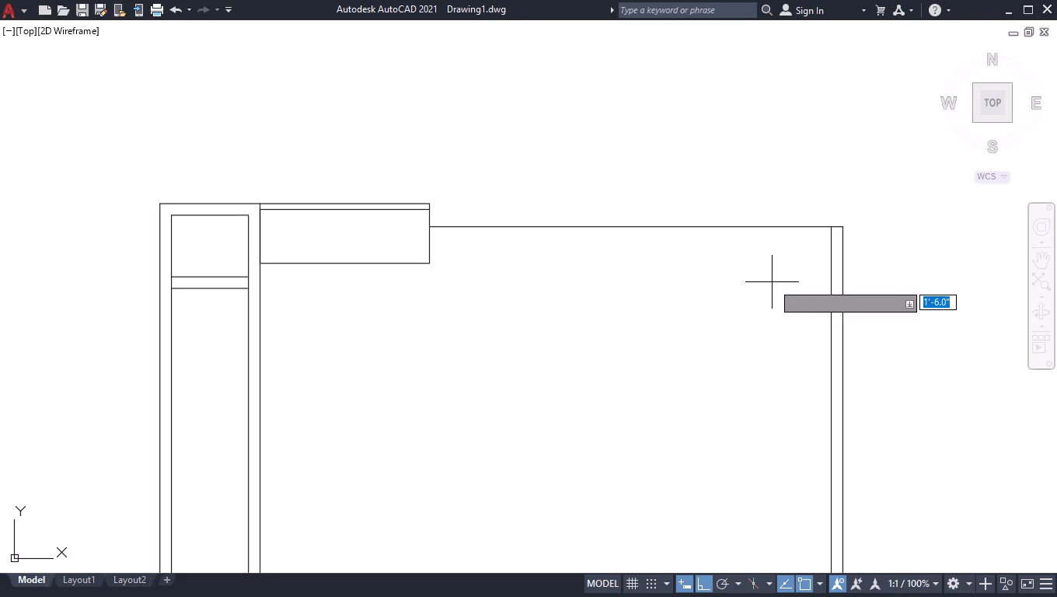
key("9")
key("Return")
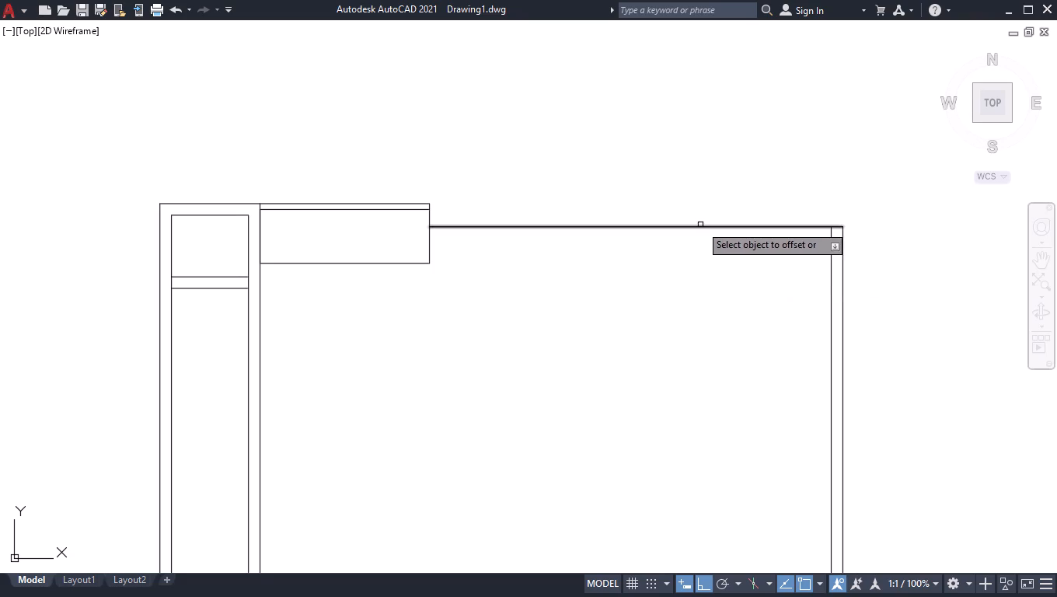
left_click(700, 225)
left_click(690, 264)
key("Return")
Trim the overlapping inner wall lines at the upper right corner to leave a clean 9" wall corner.
type("tr")
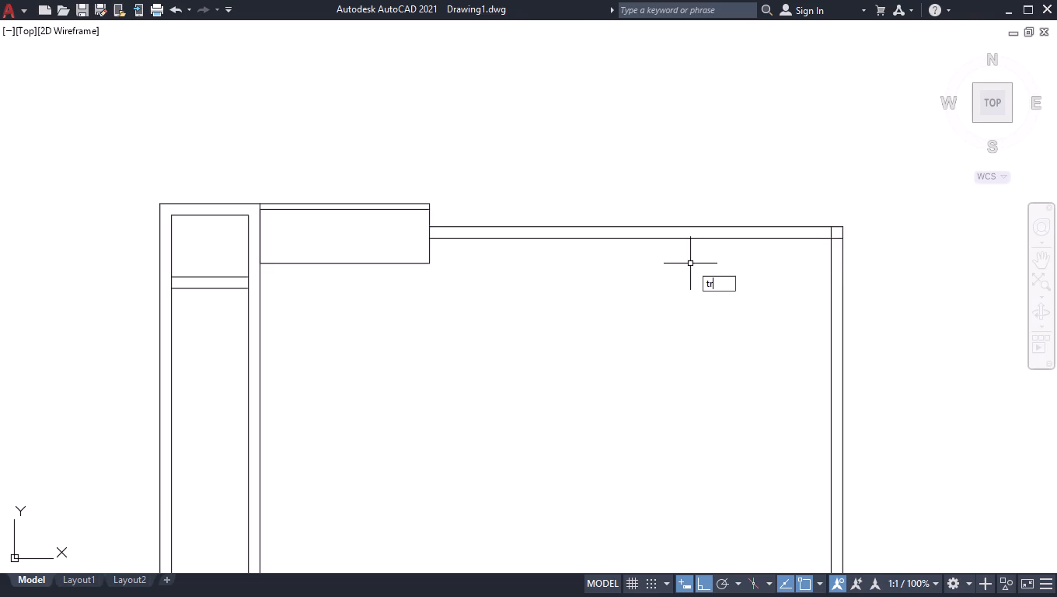
key("Return")
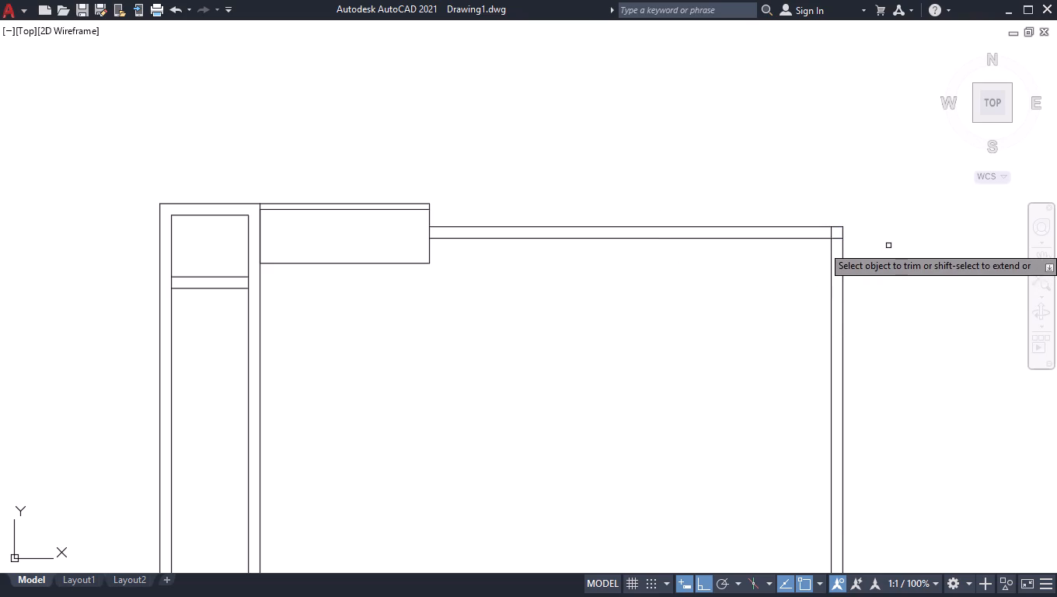
scroll(876, 243, "up", 2)
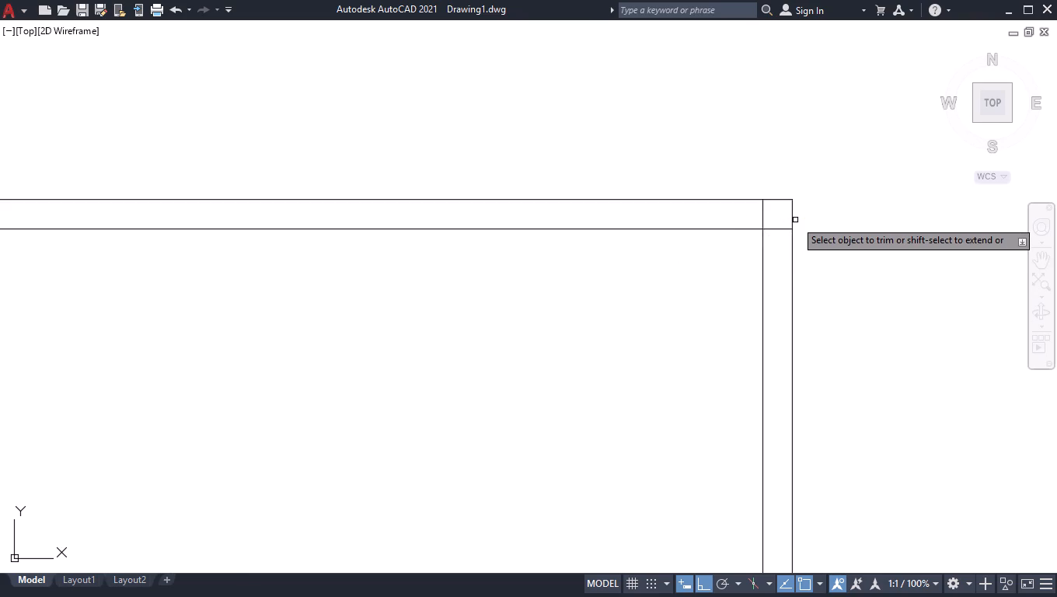
scroll(796, 215, "up", 1)
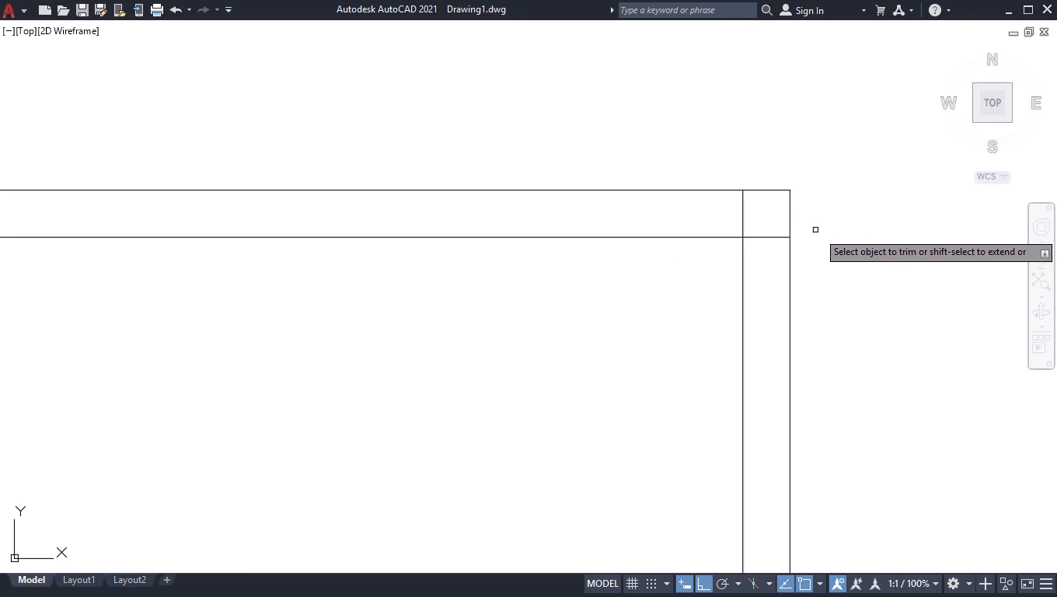
scroll(819, 252, "up", 1)
left_click(668, 177)
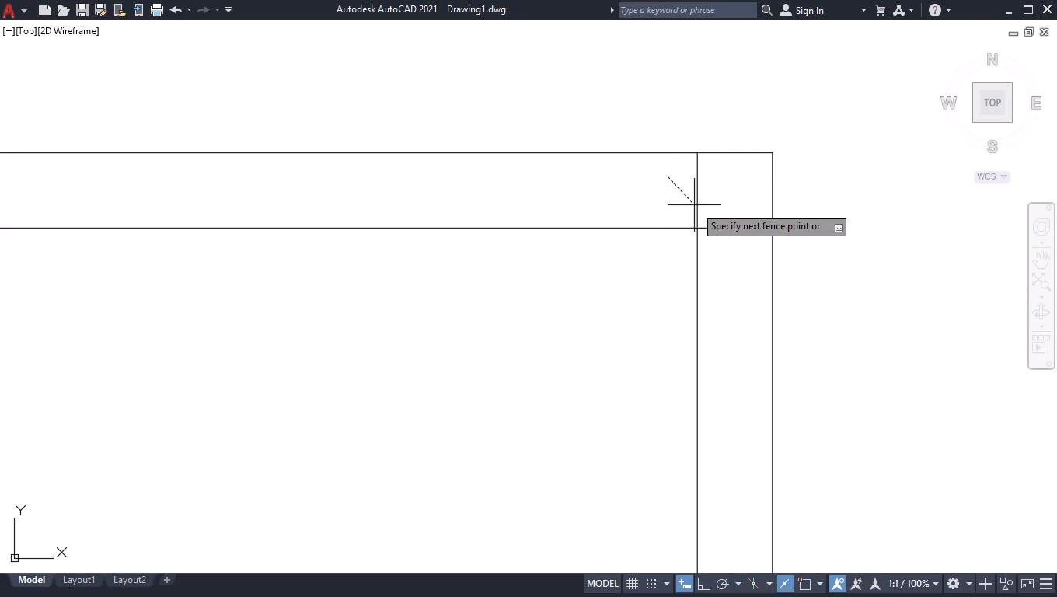
left_click(720, 241)
key("Return")
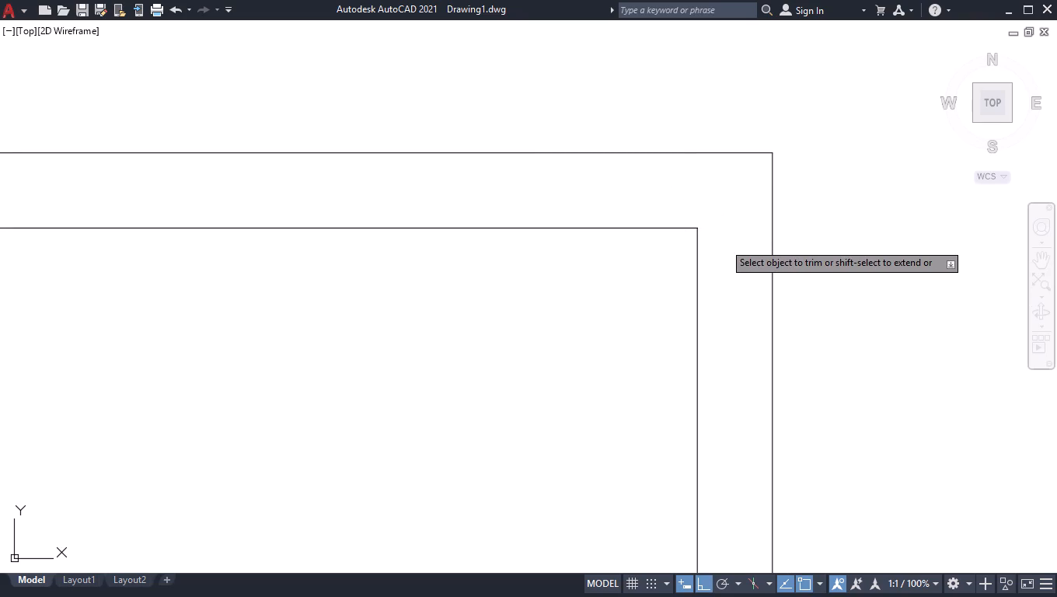
scroll(723, 241, "down", 1)
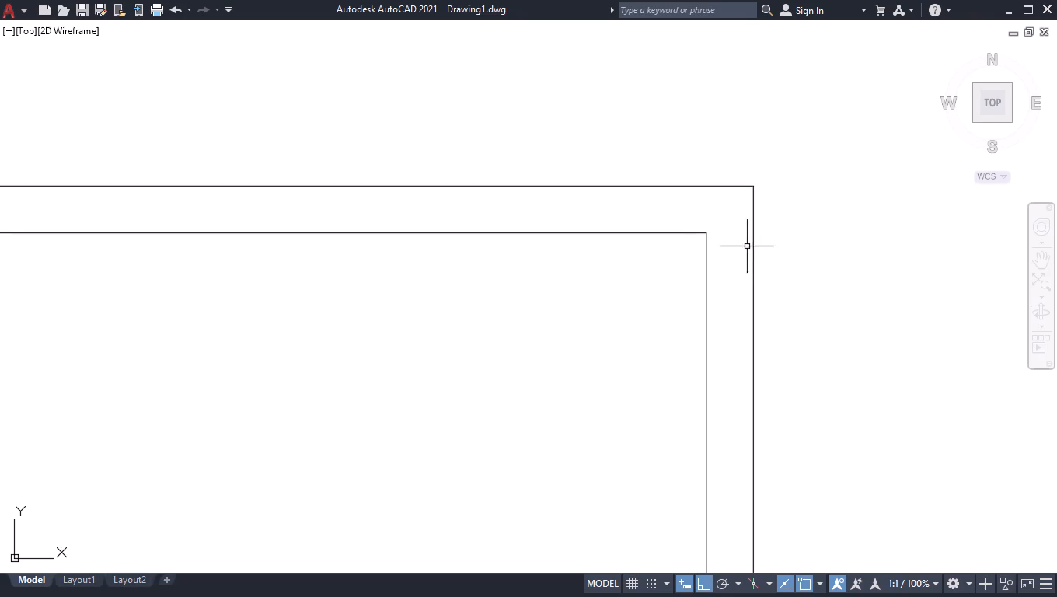
scroll(789, 209, "down", 4)
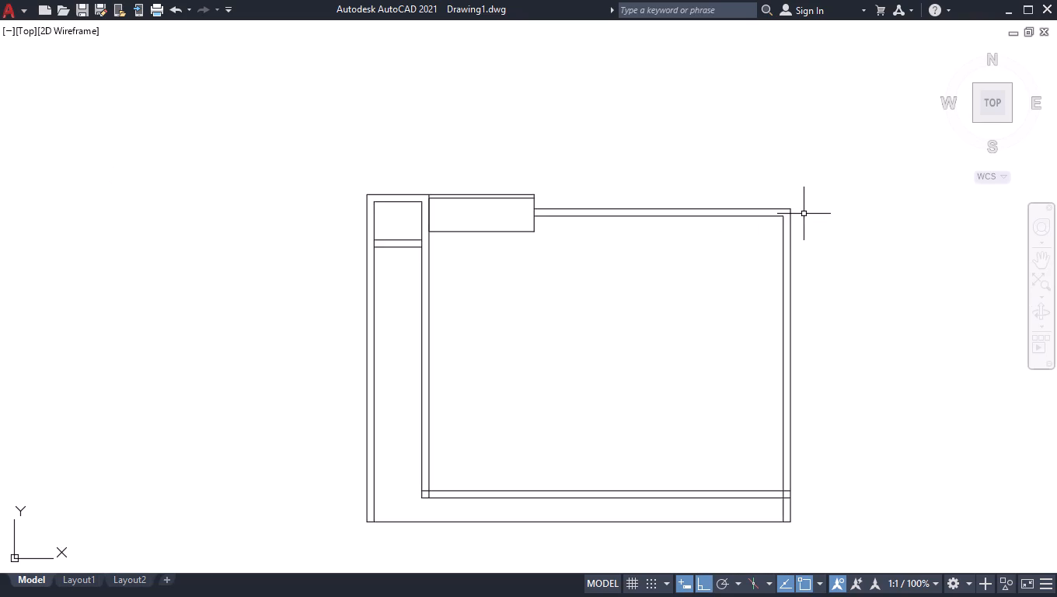
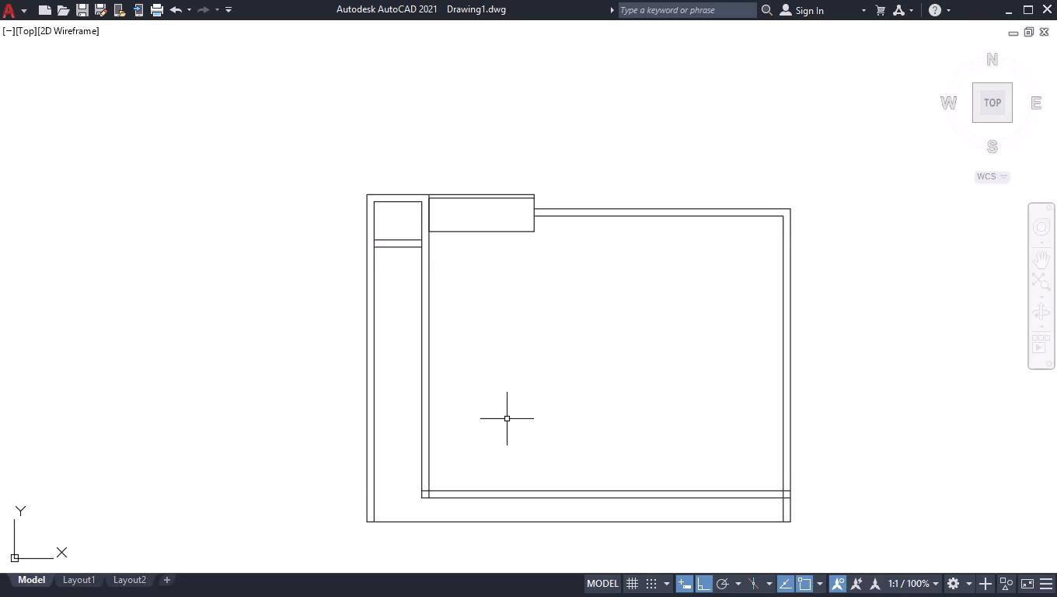
Offset the bottom line of the 11' wide rectangle 4.5" downward to form the wall's lower face.
scroll(512, 428, "down", 1)
scroll(522, 323, "up", 1)
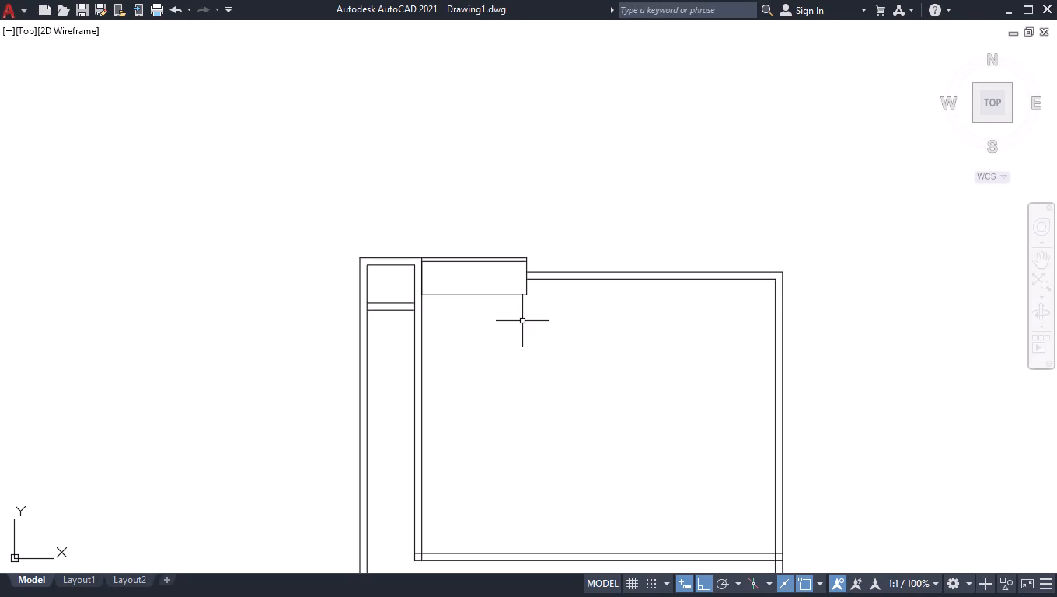
scroll(508, 277, "up", 3)
type("off")
key("Return")
type("4.5")
key("Return")
left_click(512, 309)
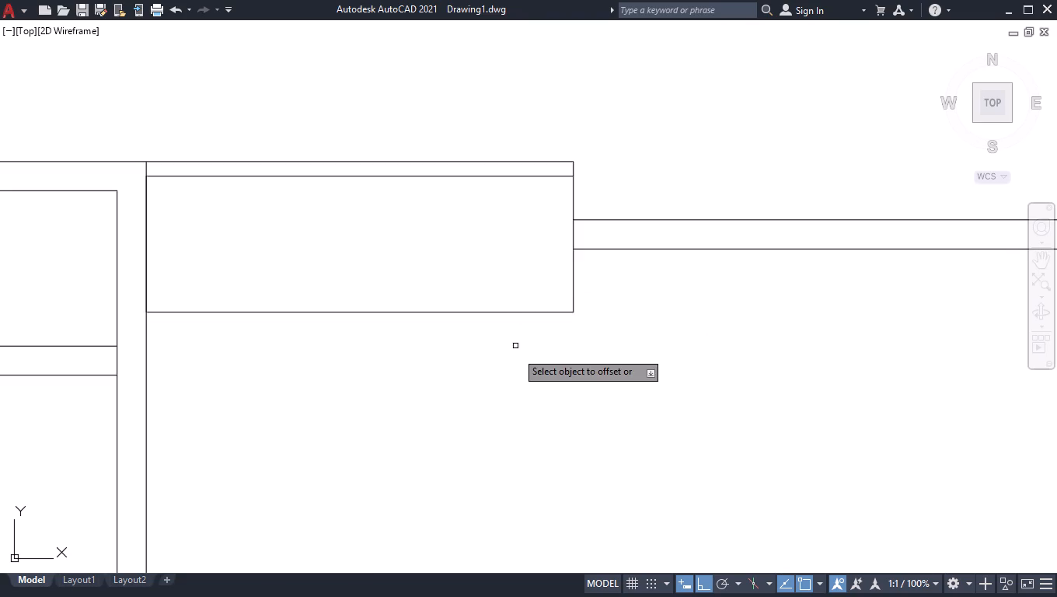
left_click(508, 310)
left_click(508, 340)
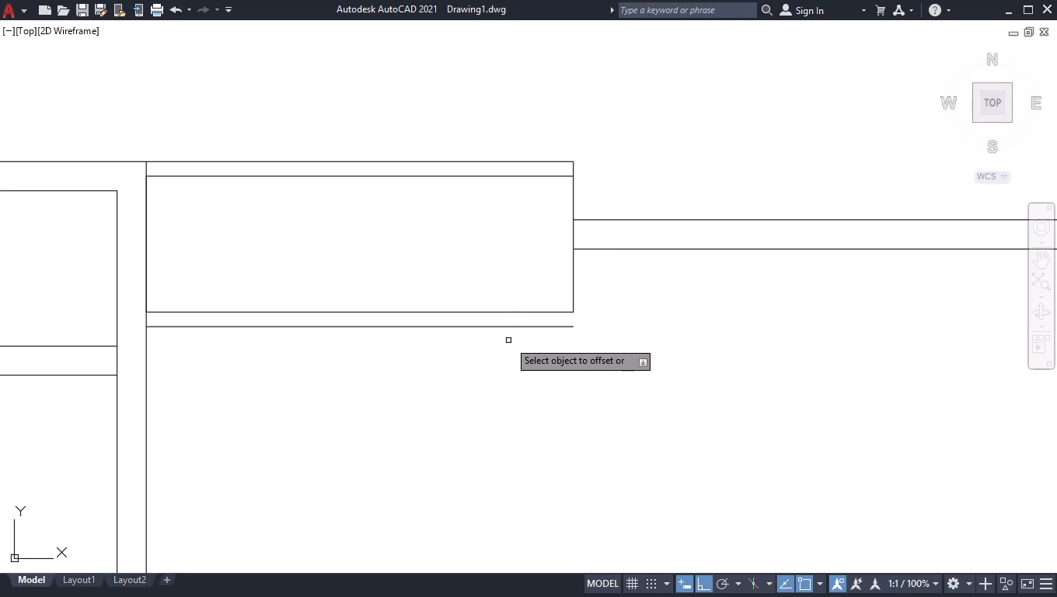
key("Return")
Draw a 4.5" thick wall outline from the offset line's right end: 8' down, 4.5" right, and up to the top wall's inner face.
key("l")
key("Return")
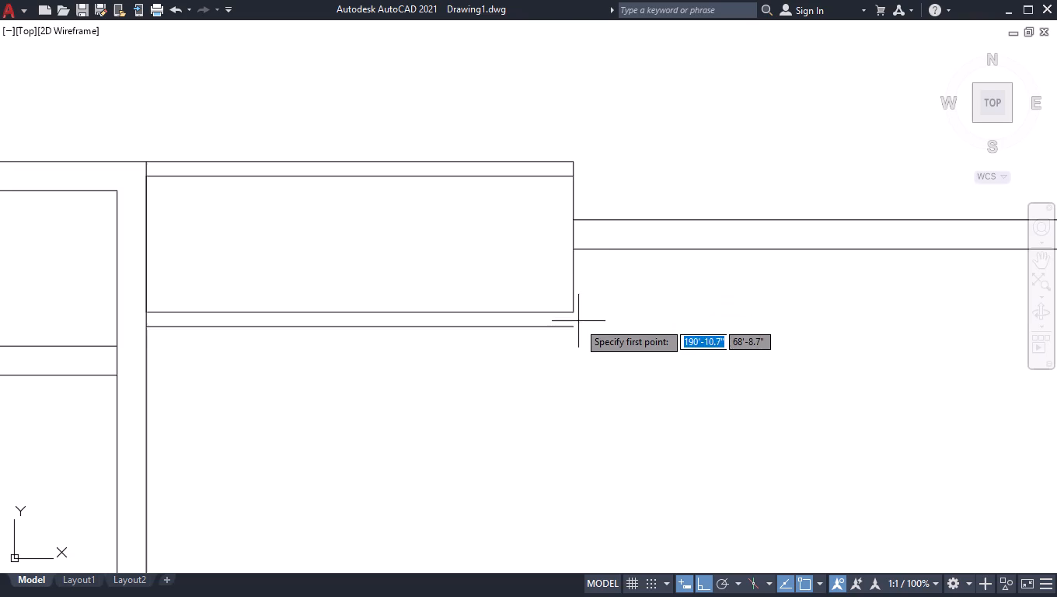
left_click_drag(574, 329, 570, 340)
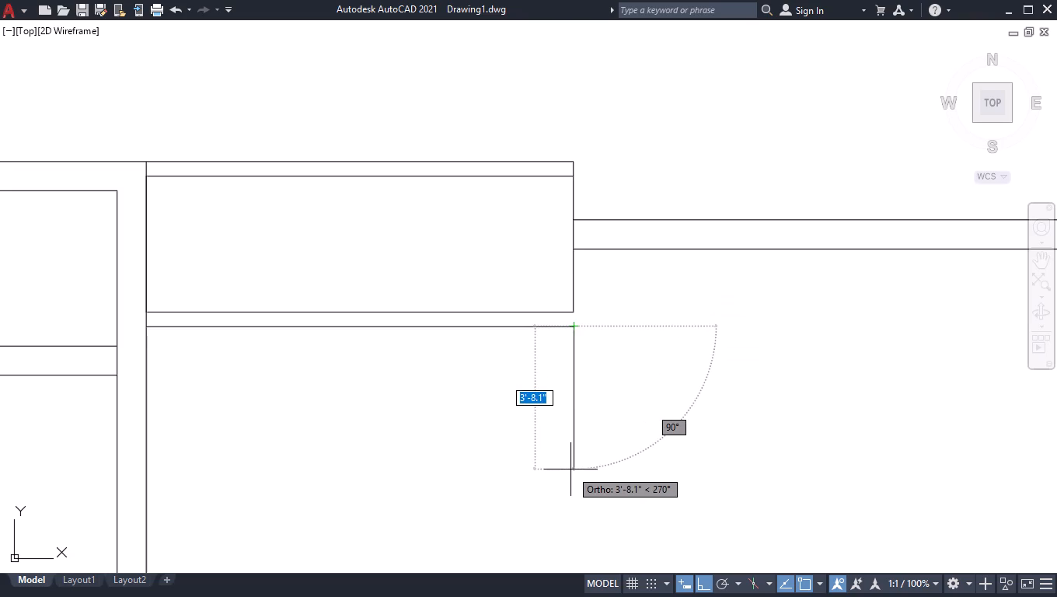
type("8'")
key("Return")
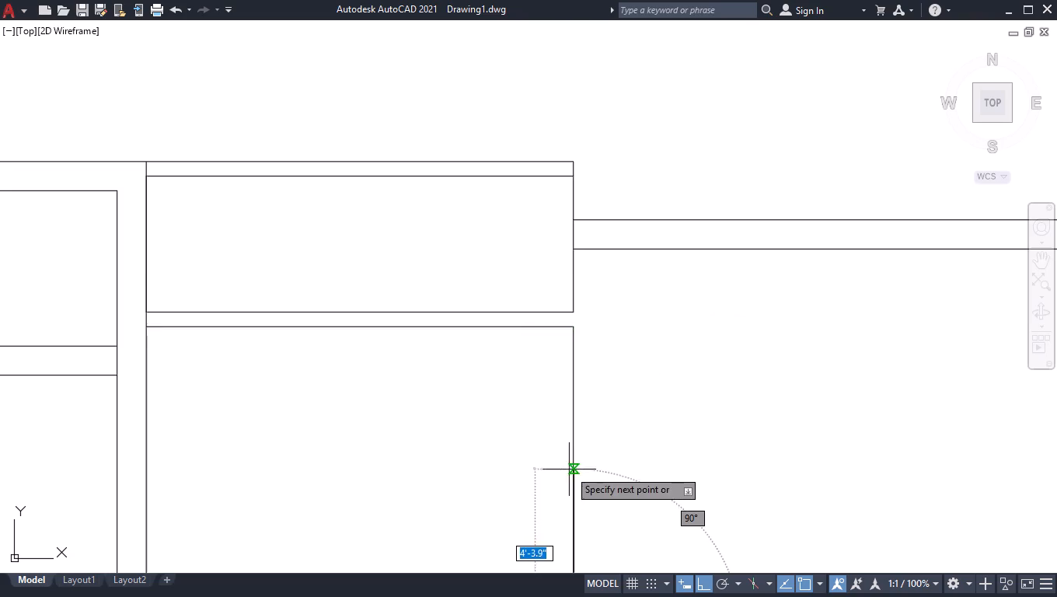
scroll(574, 465, "down", 2)
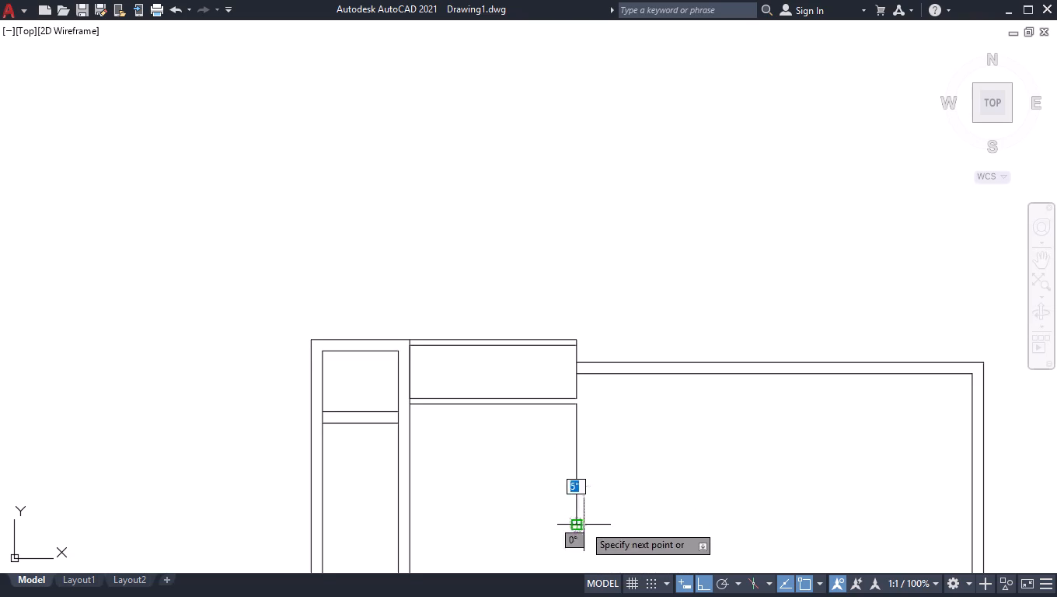
type("4.5")
key("Return")
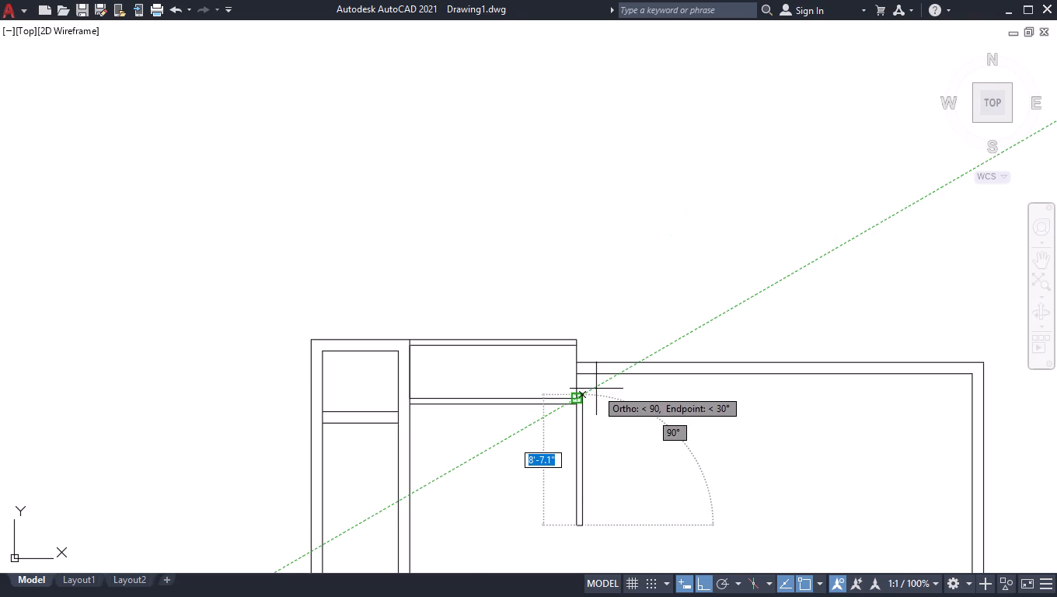
scroll(579, 375, "up", 2)
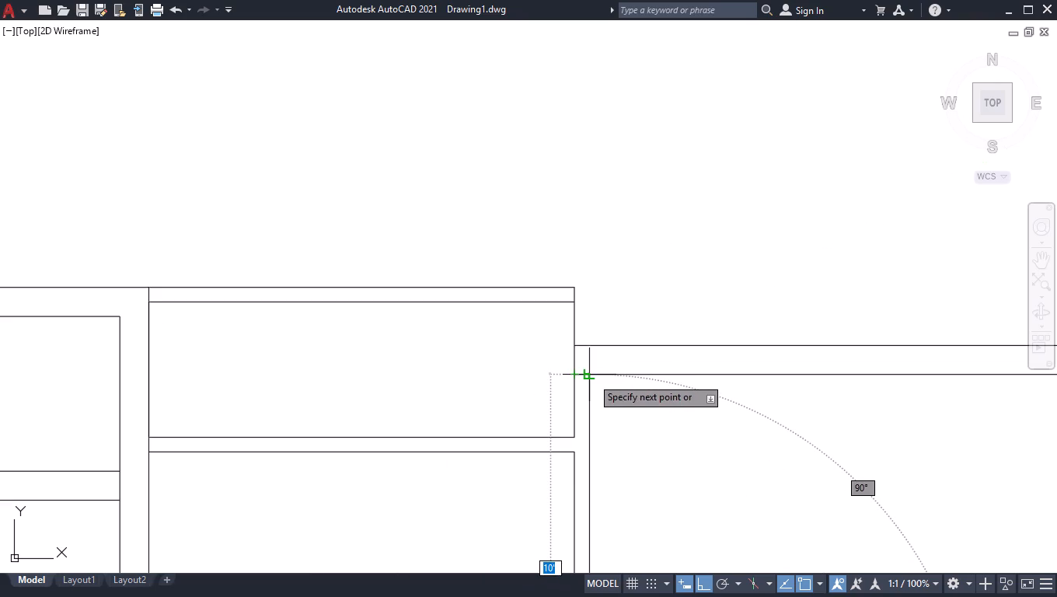
left_click(591, 379)
key("space")
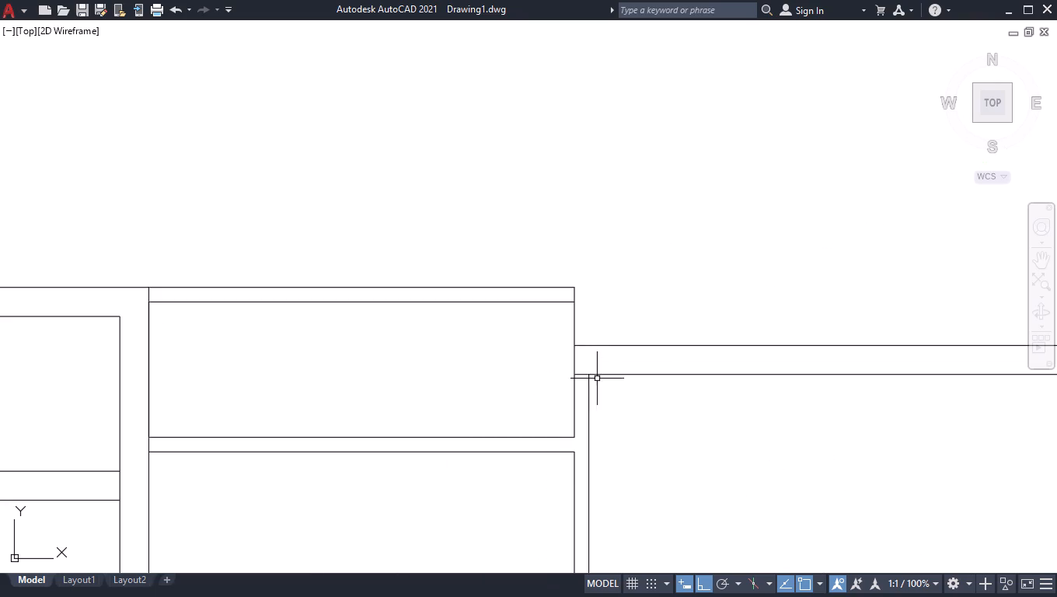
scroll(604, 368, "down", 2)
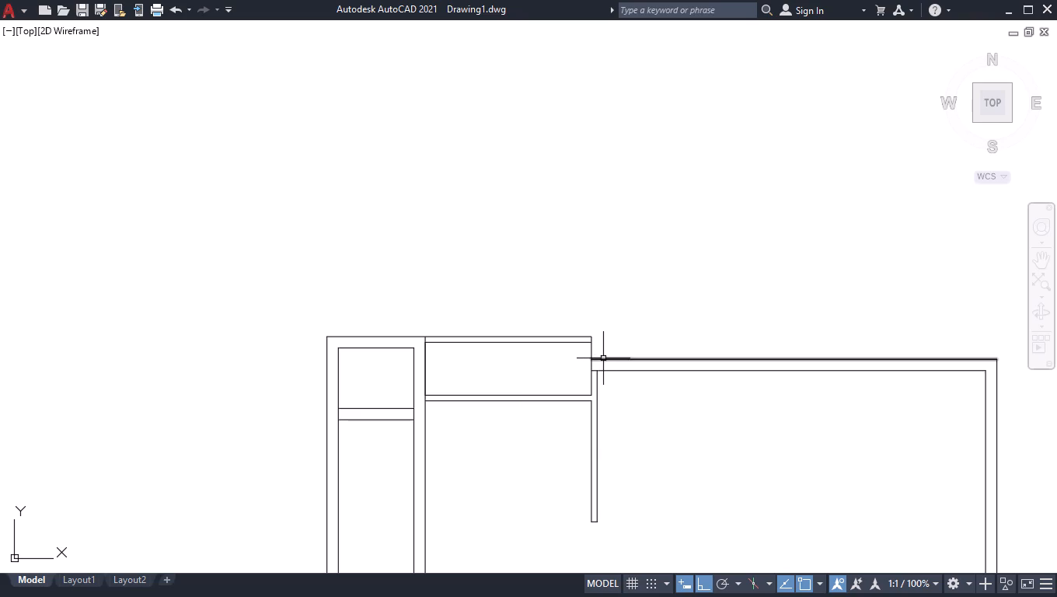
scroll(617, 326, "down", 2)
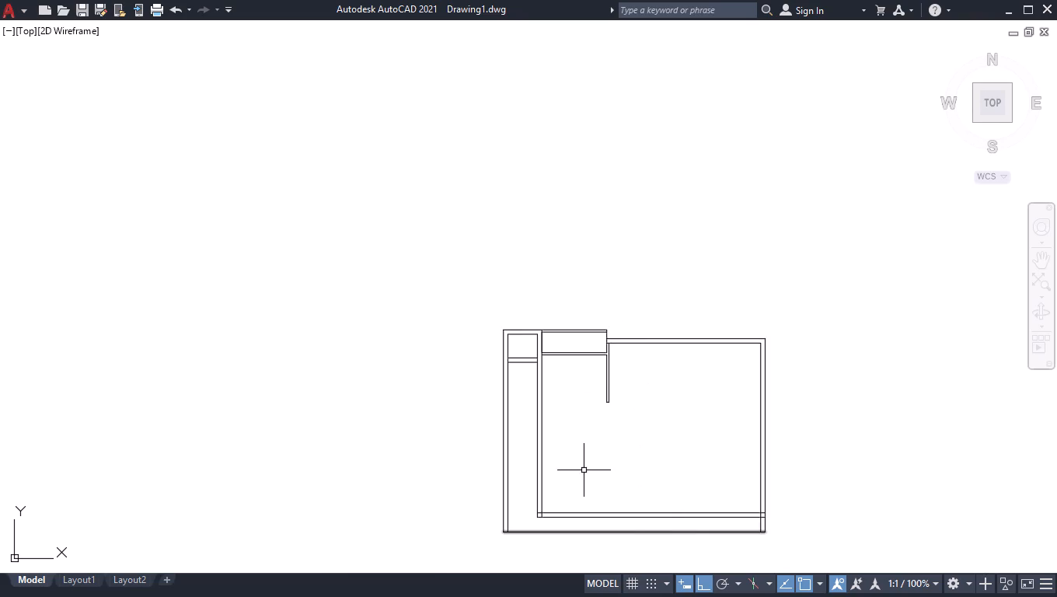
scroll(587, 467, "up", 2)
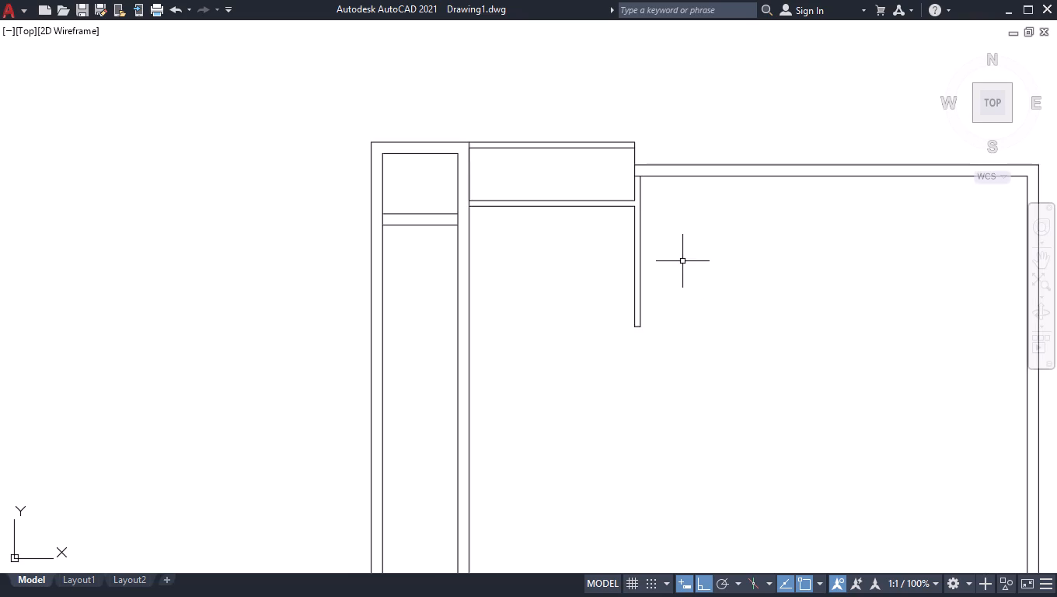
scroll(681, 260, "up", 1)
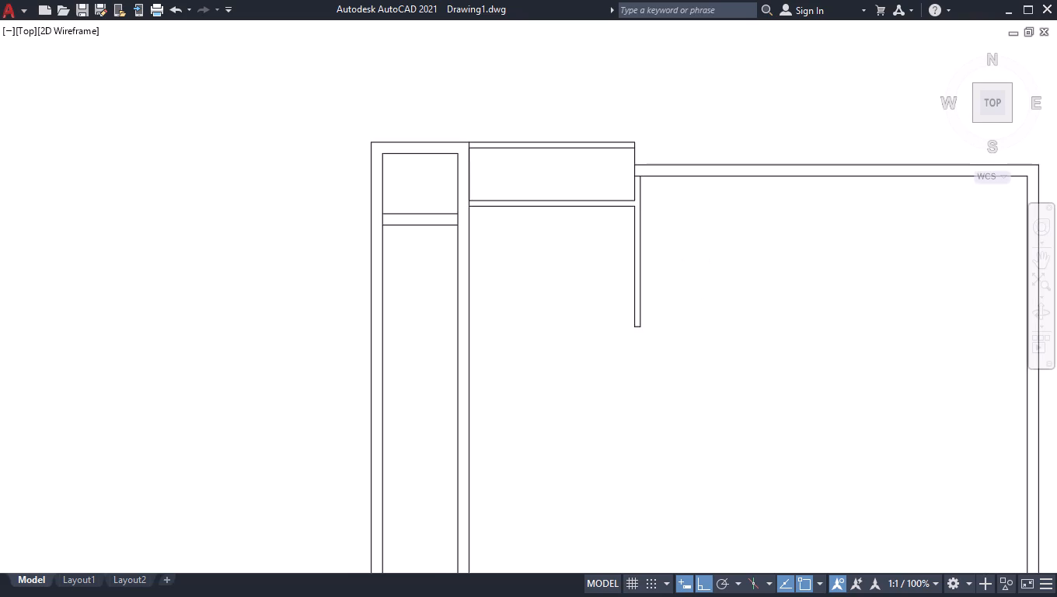
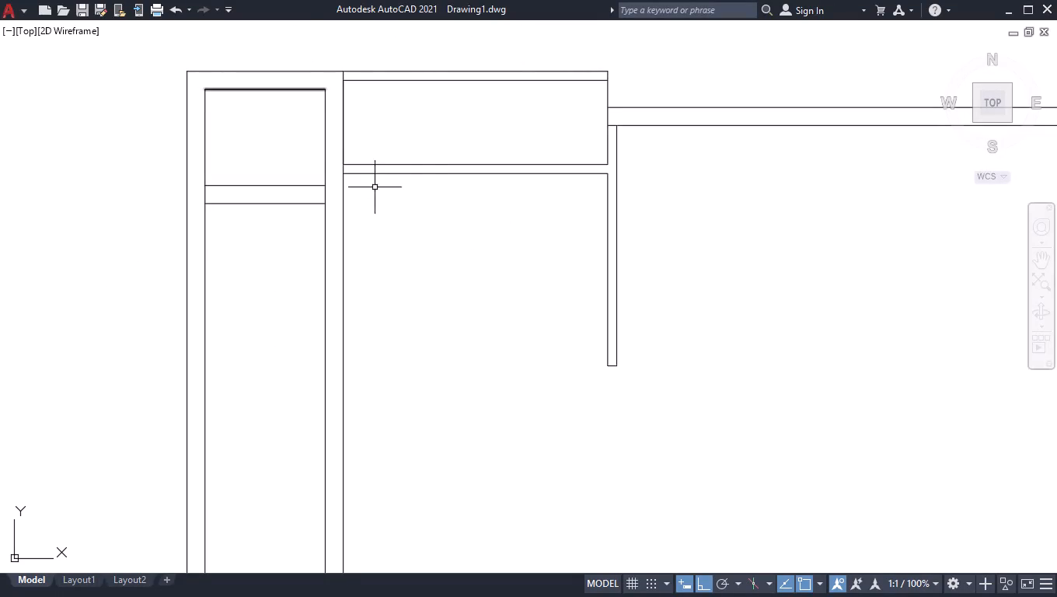
Offset the lower face of the wall beneath the 11' wide rectangle 8' downward.
type("off")
key("Return")
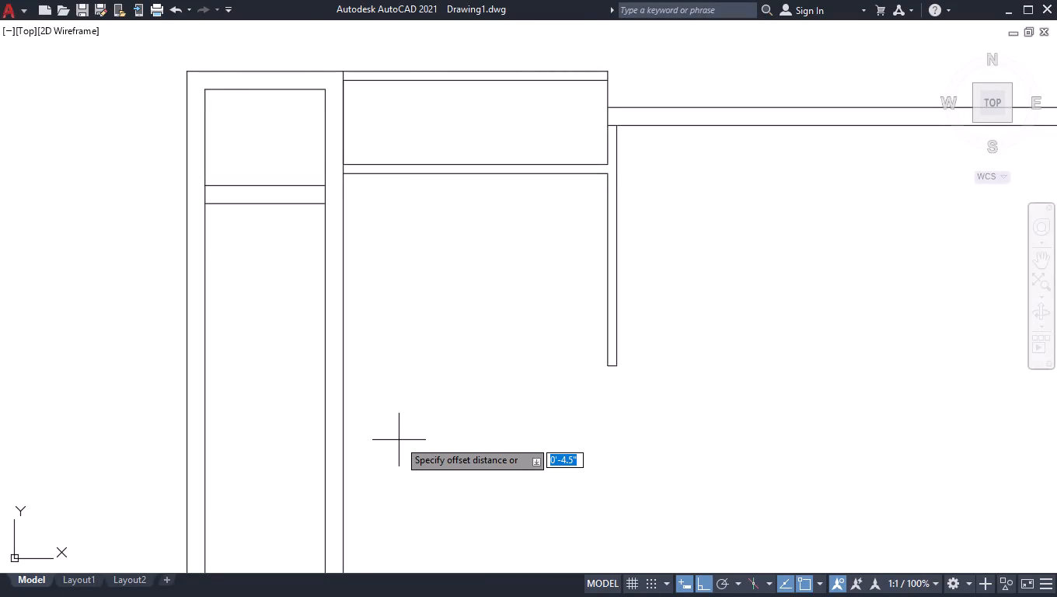
type("1'")
key("BackSpace")
type("1'")
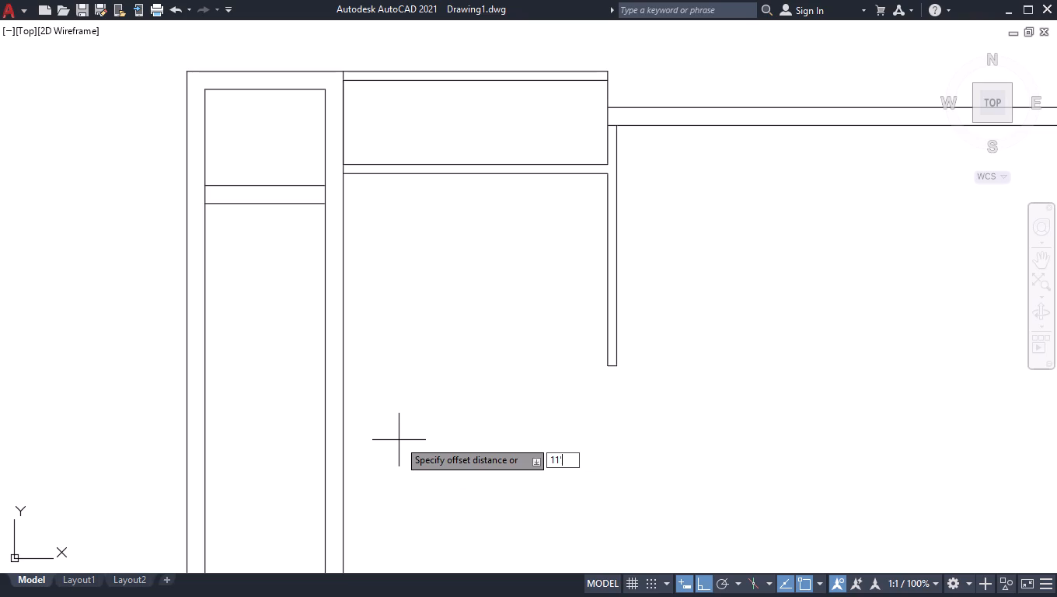
key("BackSpace")
key("BackSpace")
key("BackSpace")
type("8'")
key("Return")
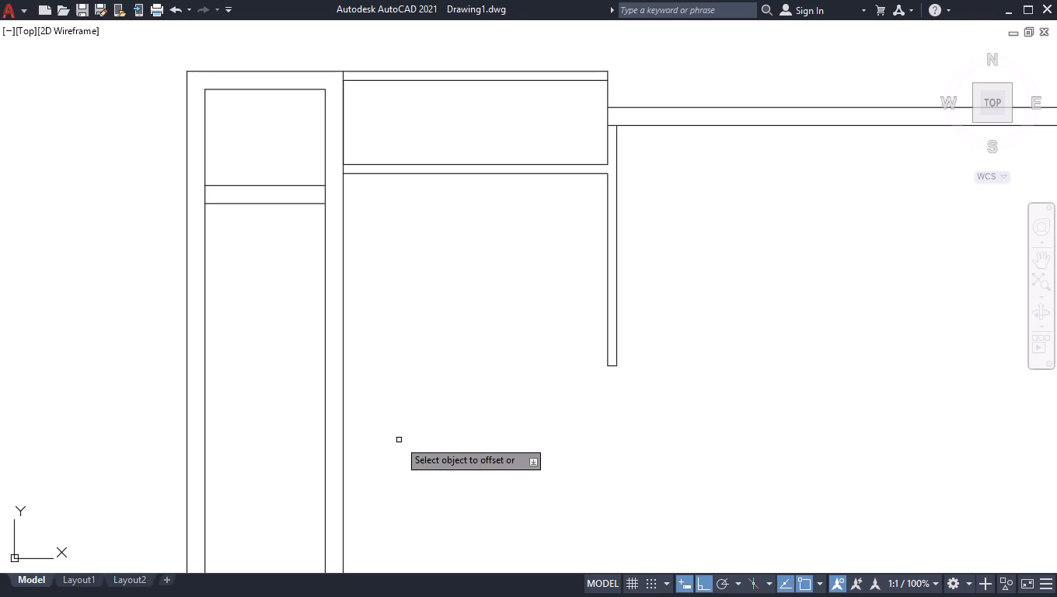
left_click(538, 171)
left_click(509, 173)
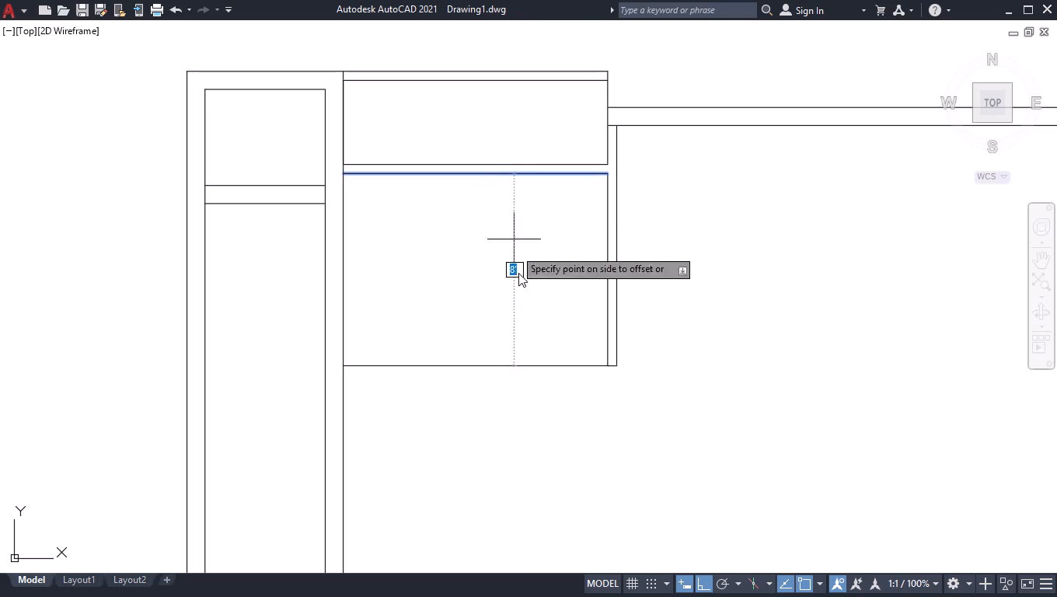
left_click(533, 329)
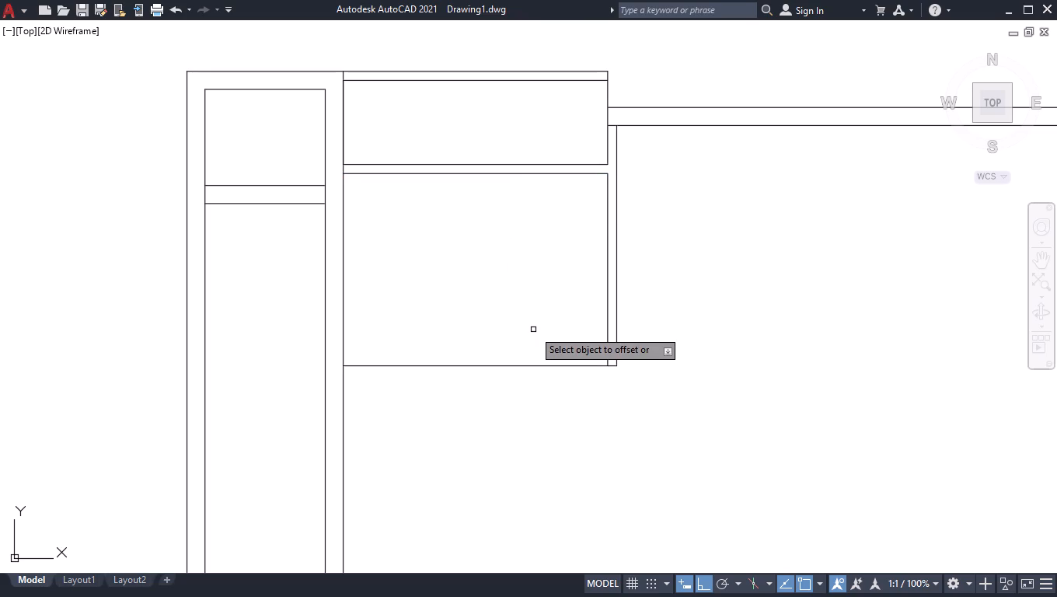
Offset the new horizontal line at the room's bottom 4.5" downward to form the wall's lower face.
left_click(397, 367)
type("4.5")
key("Return")
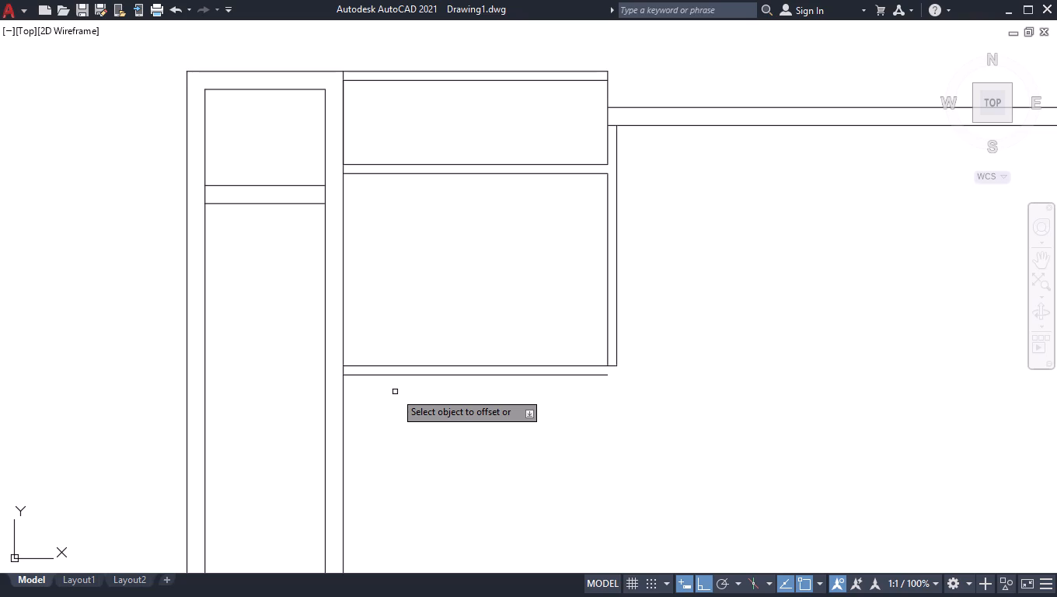
key("Return")
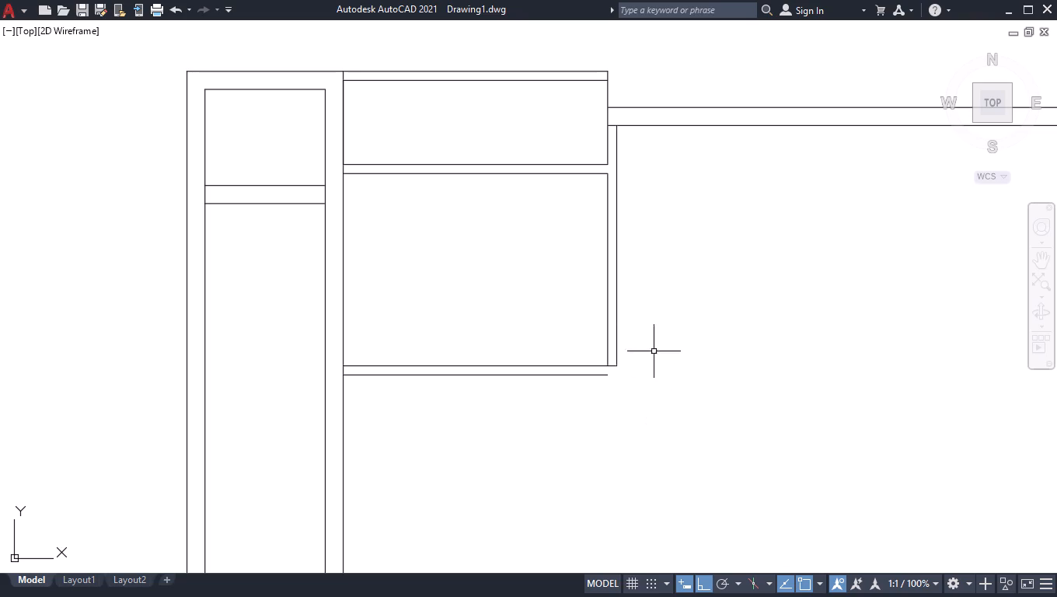
Offset the lower face of the 8' deep room's bottom wall 5' downward.
scroll(543, 358, "down", 1)
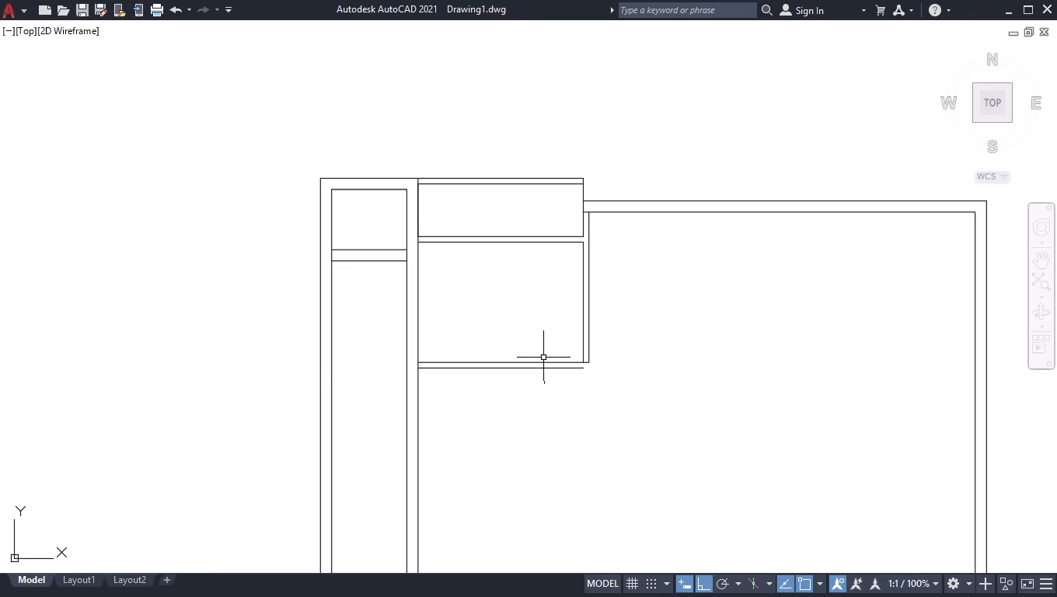
scroll(542, 526, "up", 2)
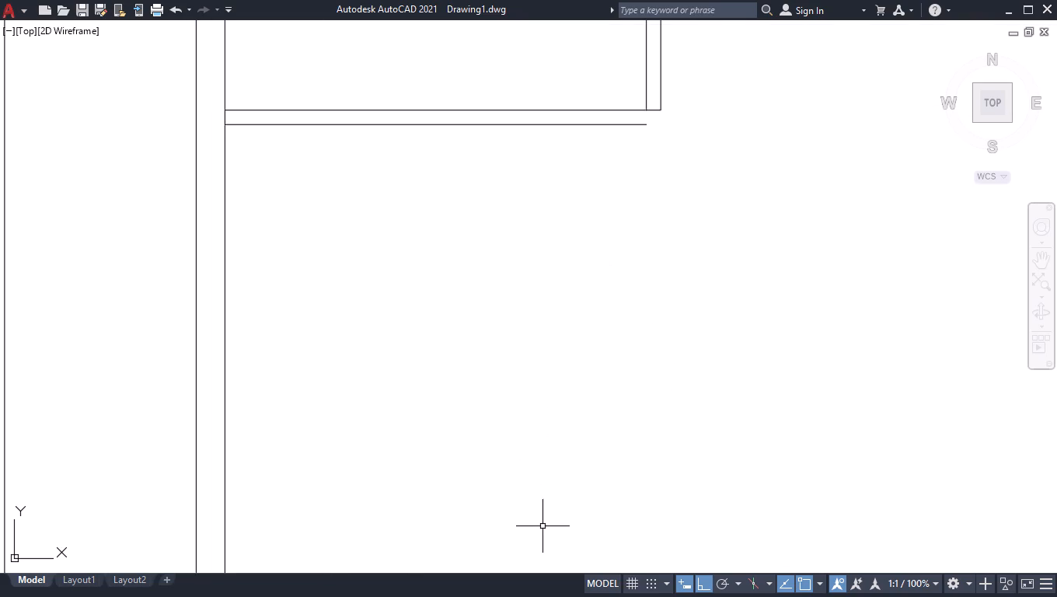
type("off")
key("Return")
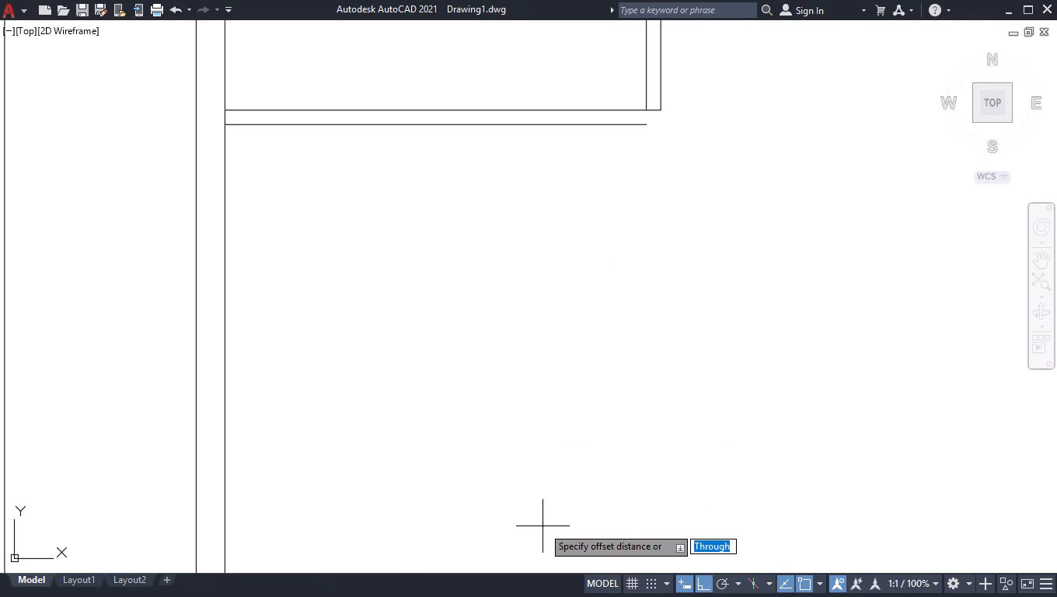
type("5'")
key("Return")
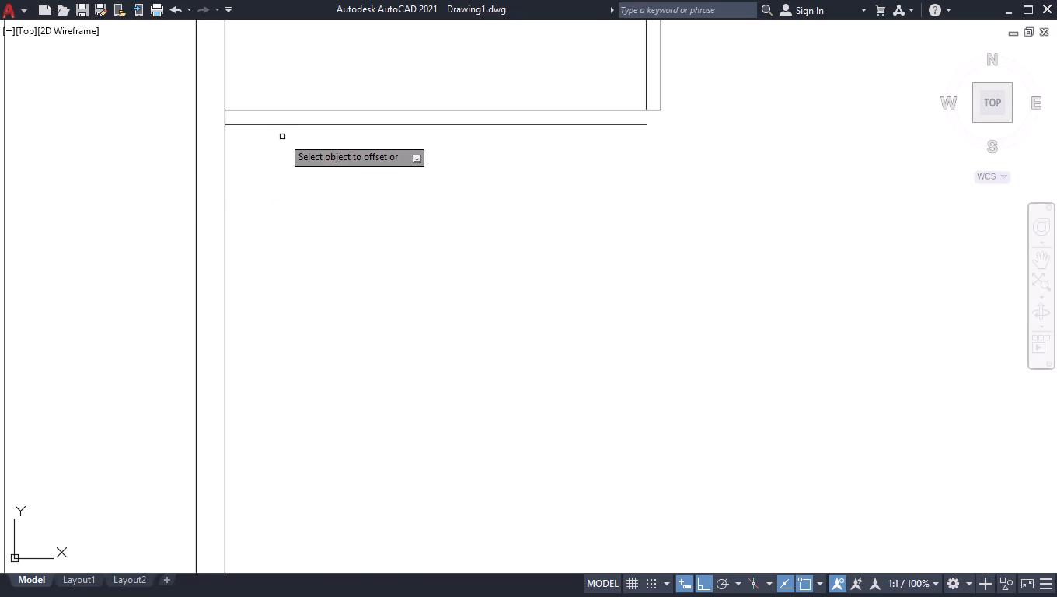
left_click(285, 123)
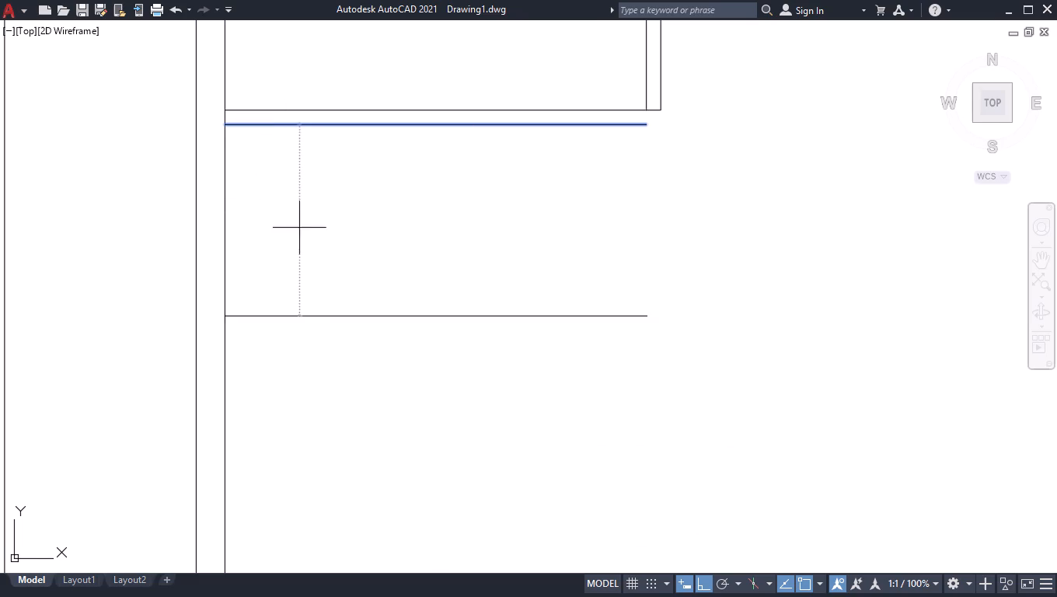
left_click(299, 228)
key("space")
Break the long vertical wall line at the left ends of the two horizontal lines spaced 5' apart.
type("br")
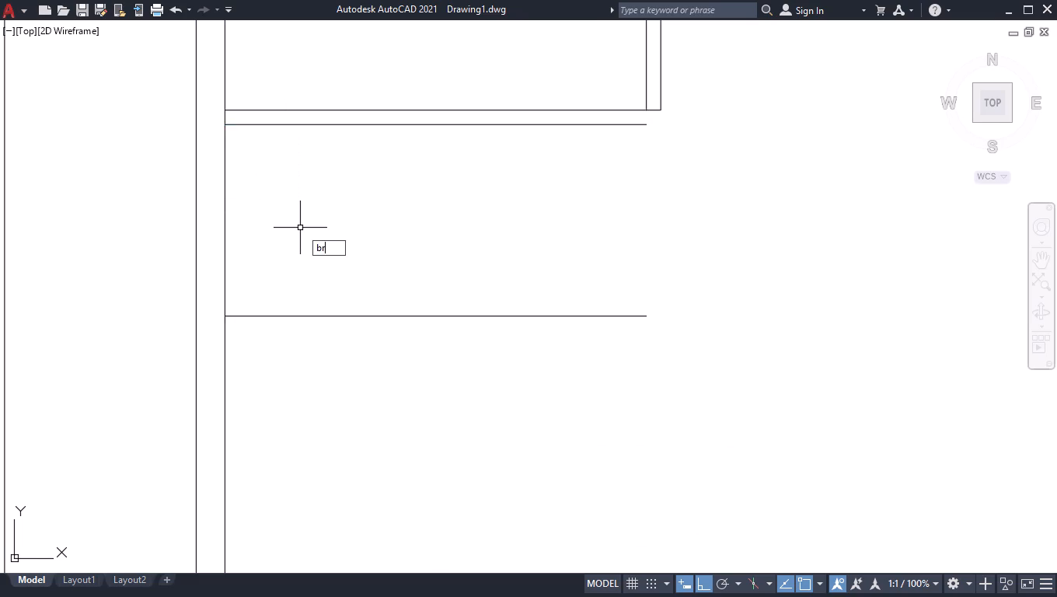
key("Down")
key("Return")
key("space")
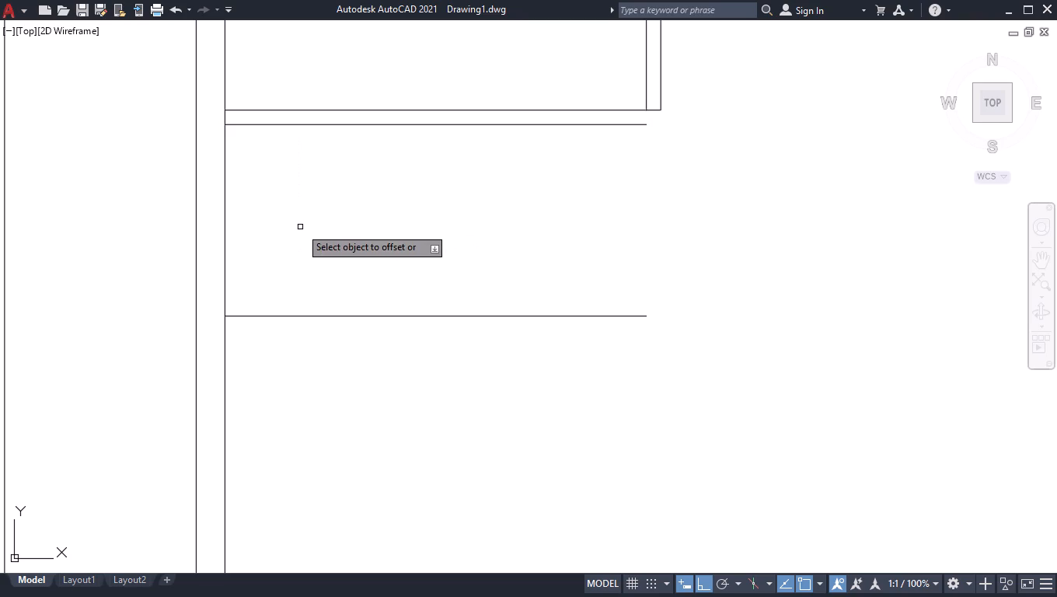
key("space")
type("br")
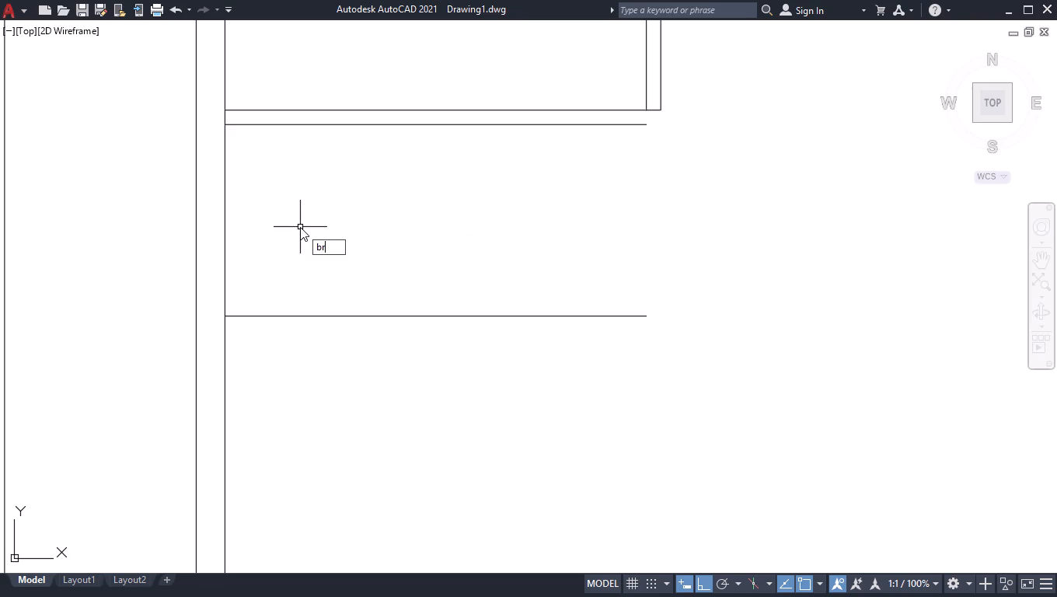
key("Down")
key("Return")
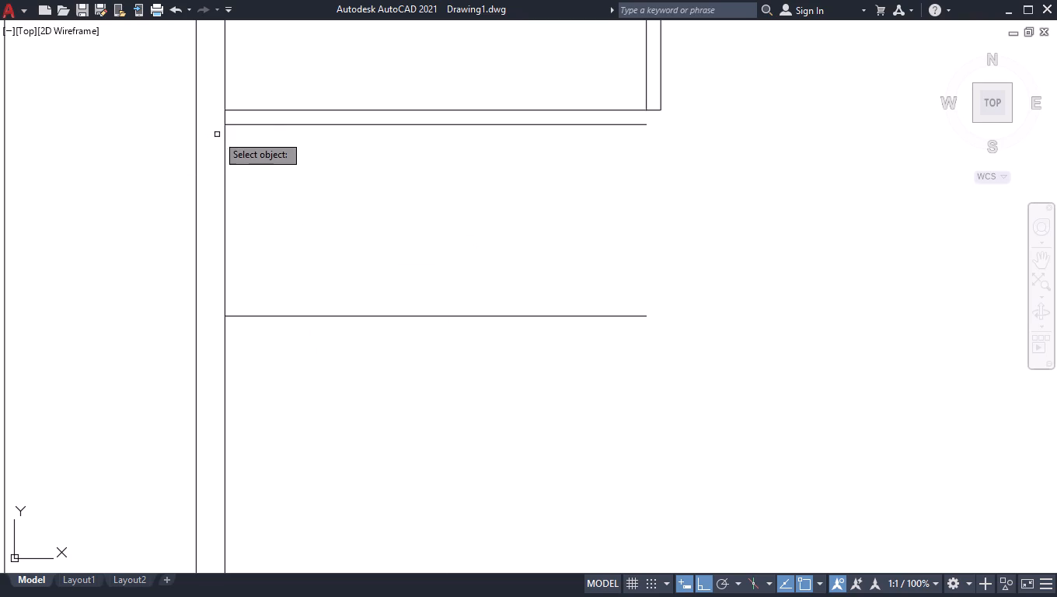
left_click(226, 129)
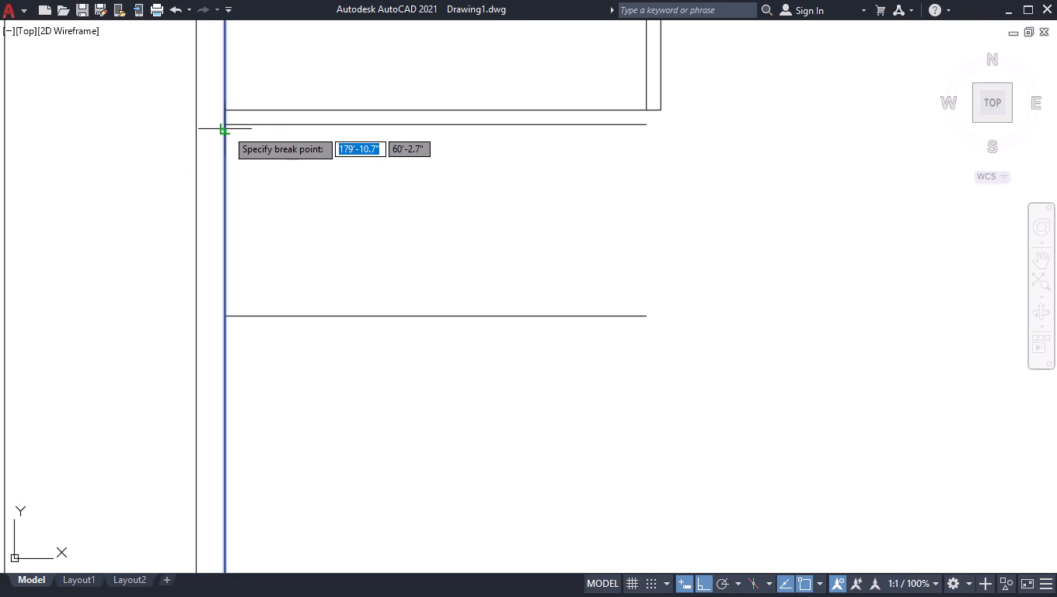
left_click(225, 121)
key("space")
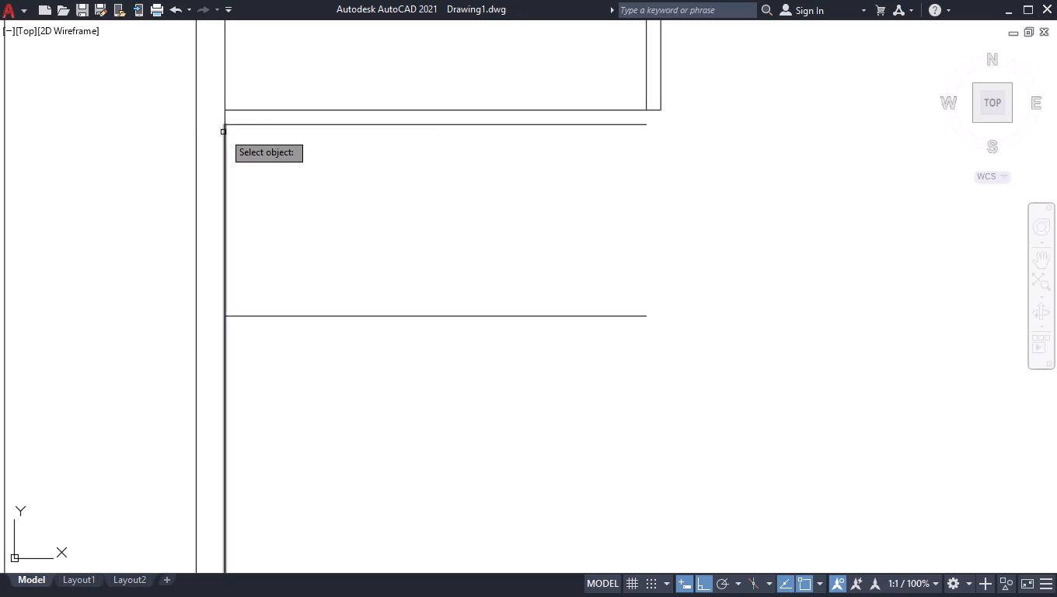
left_click(224, 169)
left_click(225, 316)
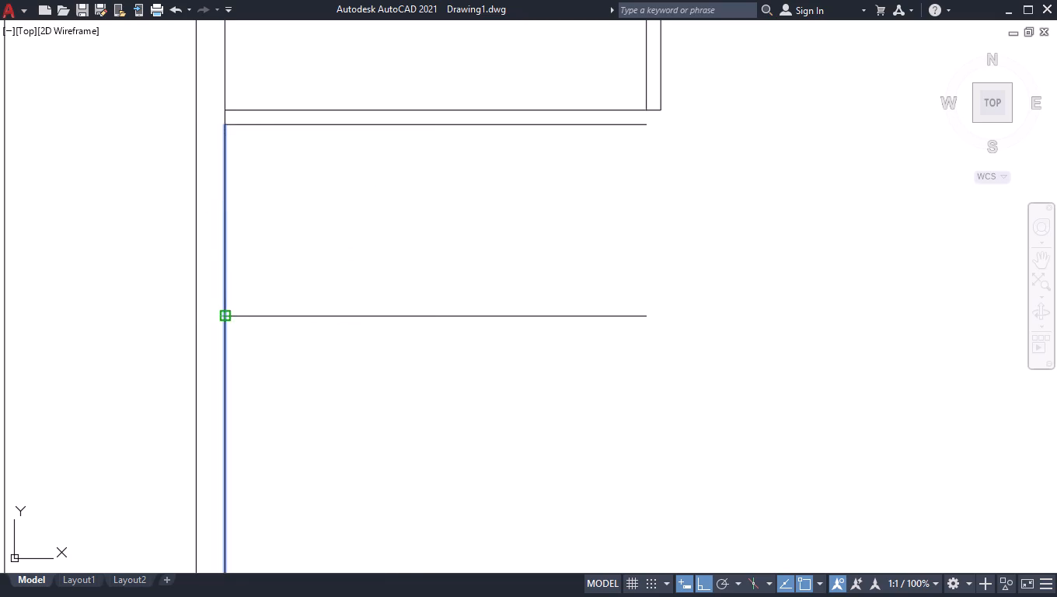
Offset the 5' long broken-off vertical wall segment 6' to the right.
type("off")
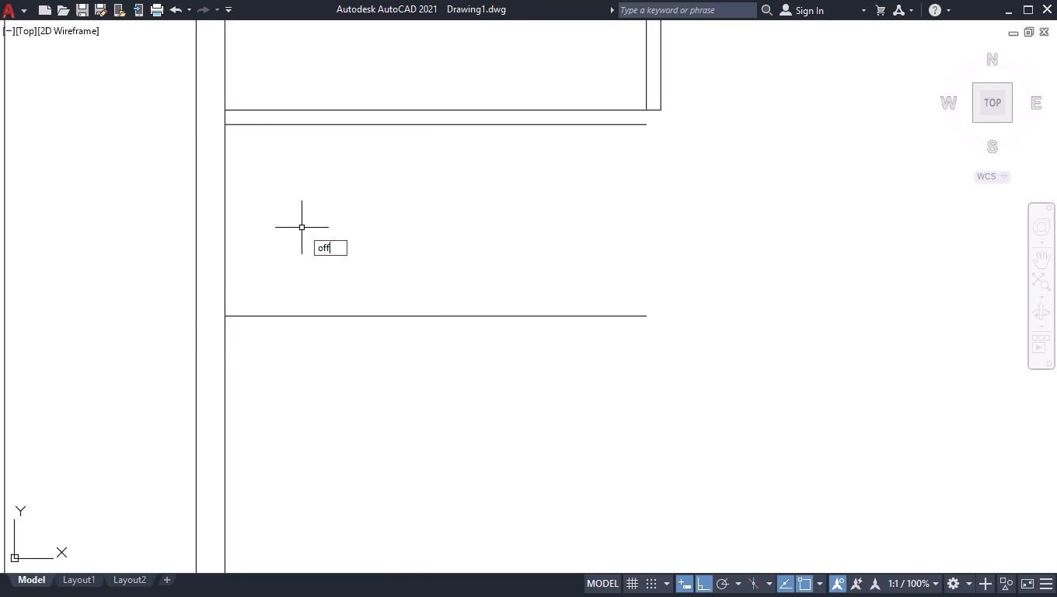
key("Return")
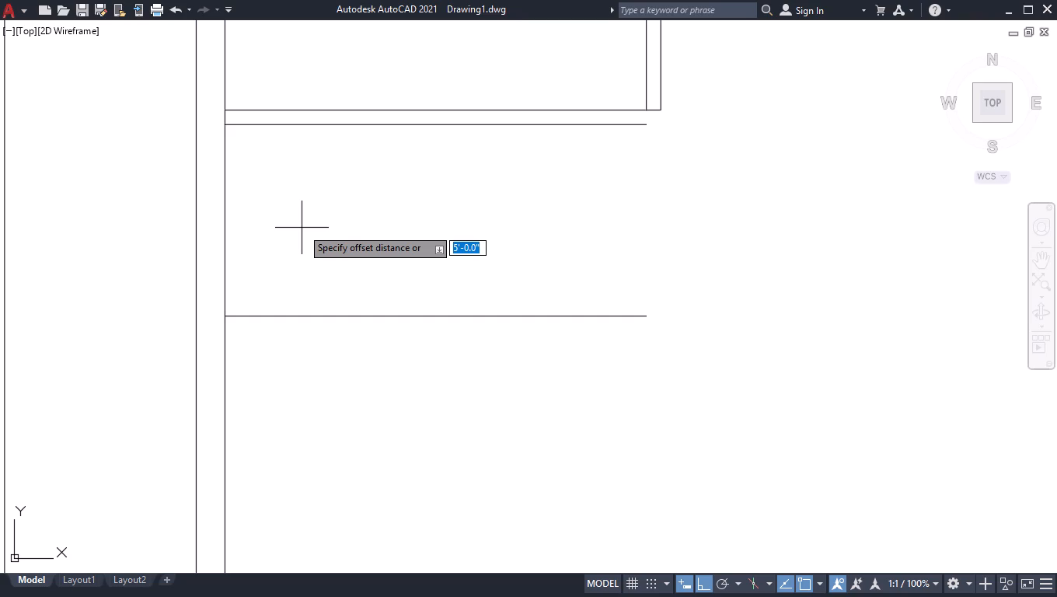
type("6'")
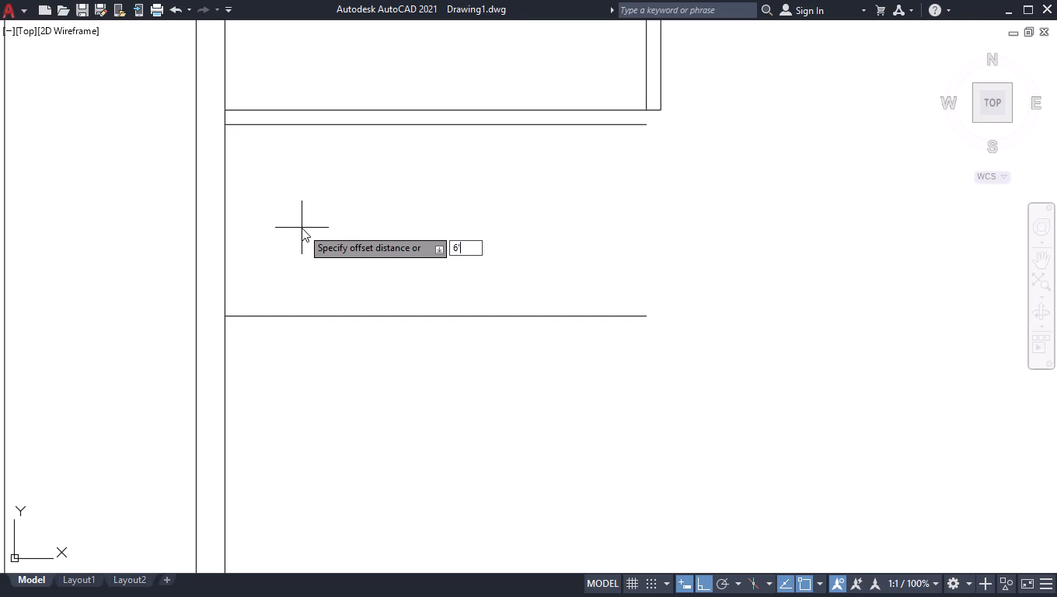
key("Return")
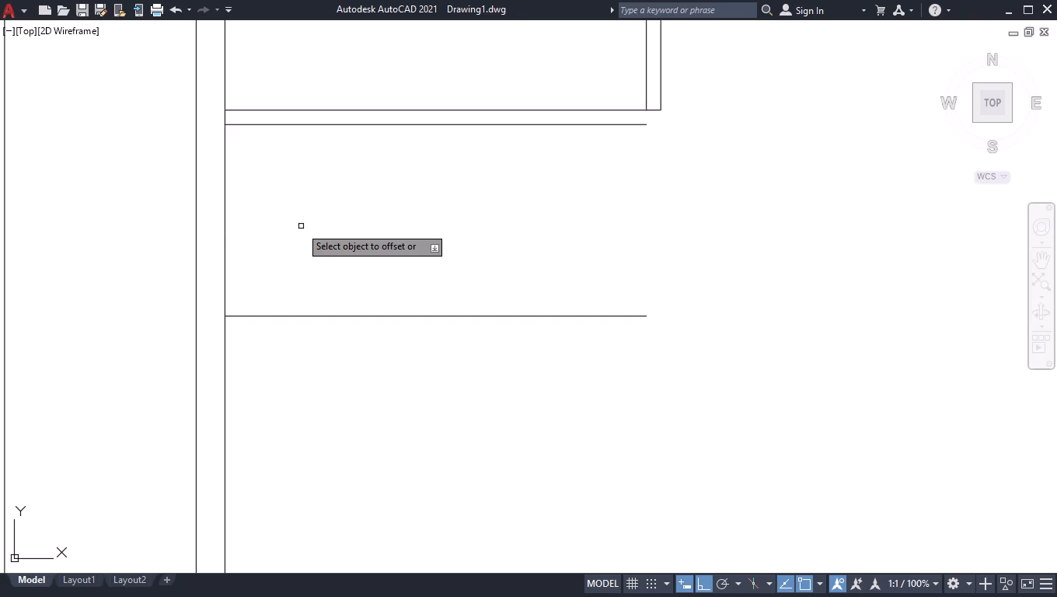
left_click(224, 189)
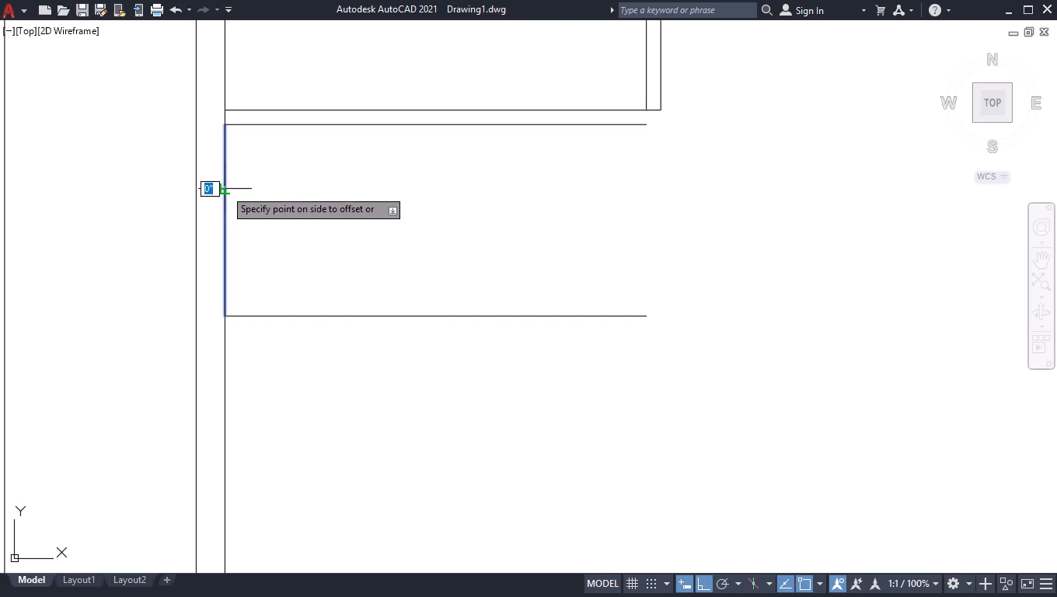
left_click(393, 197)
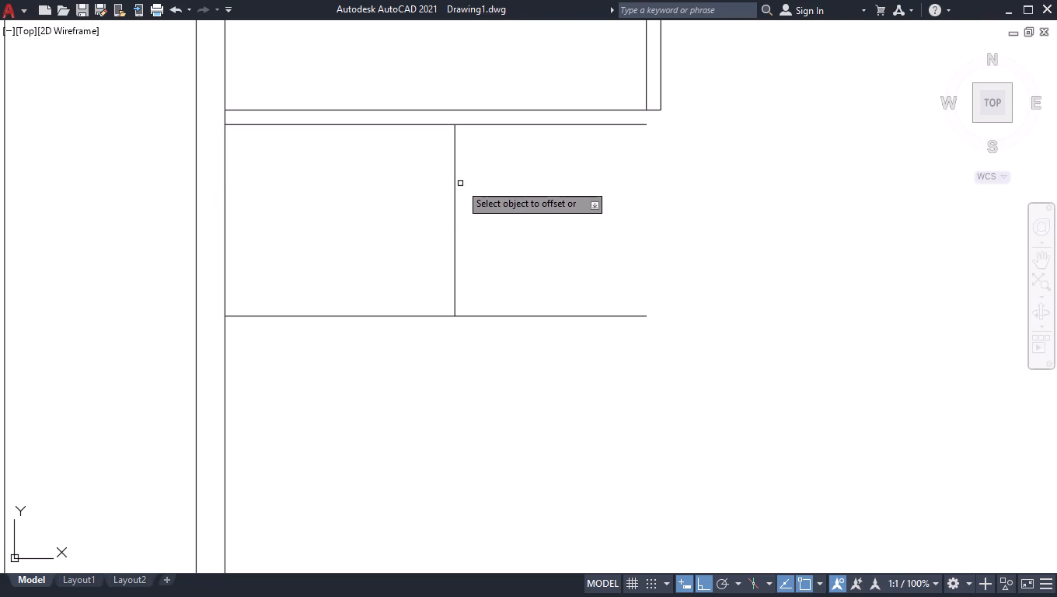
Offset the new vertical line 4.5" to the right to form a partition wall.
left_click(455, 184)
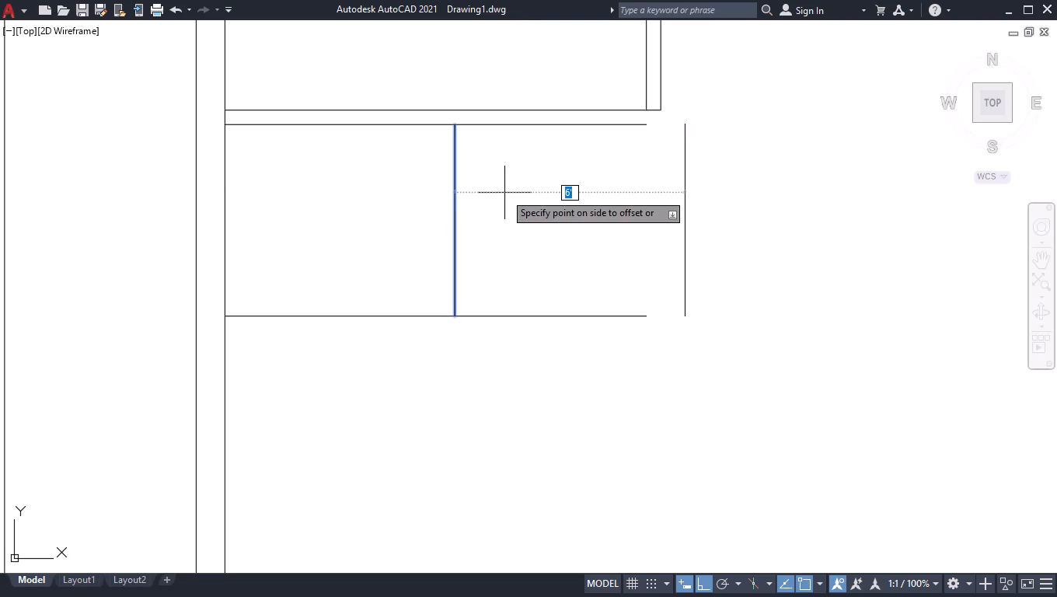
type("4.5")
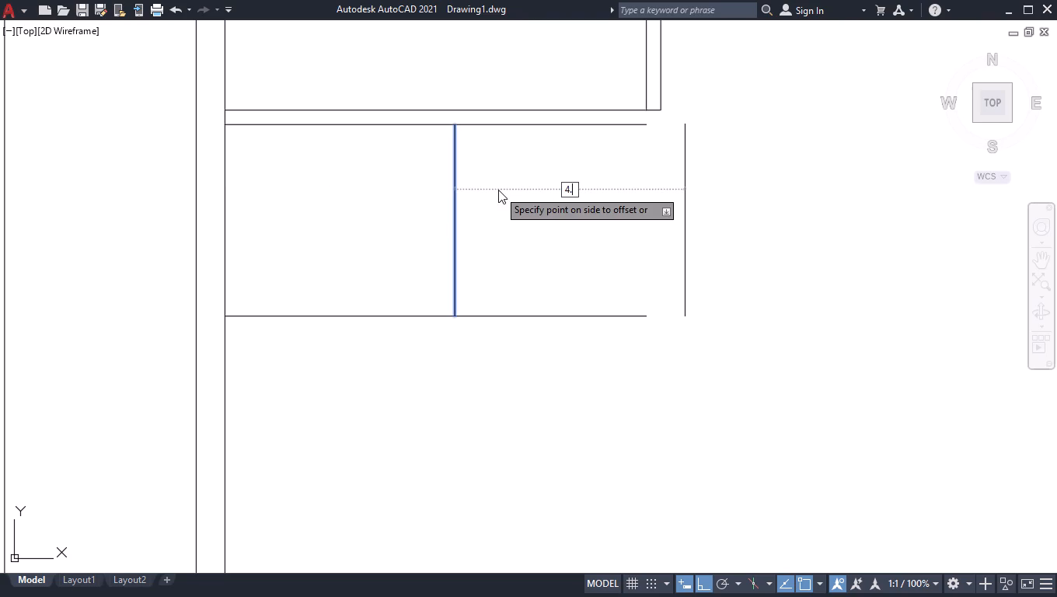
key("Return")
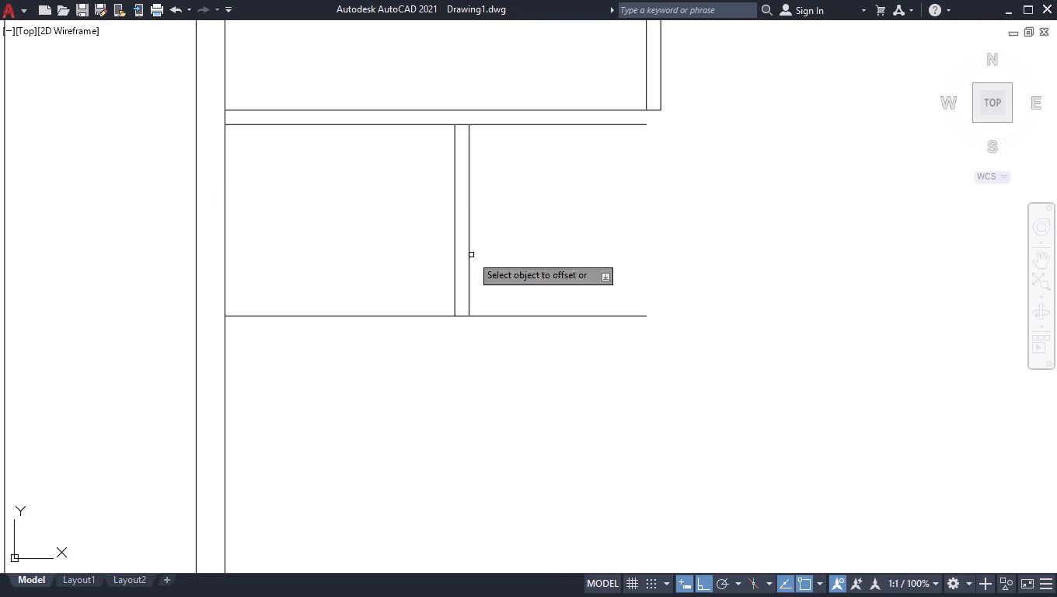
Offset the horizontal line at the partition's lower end 4.5" downward to form the bottom wall's lower face.
left_click(385, 315)
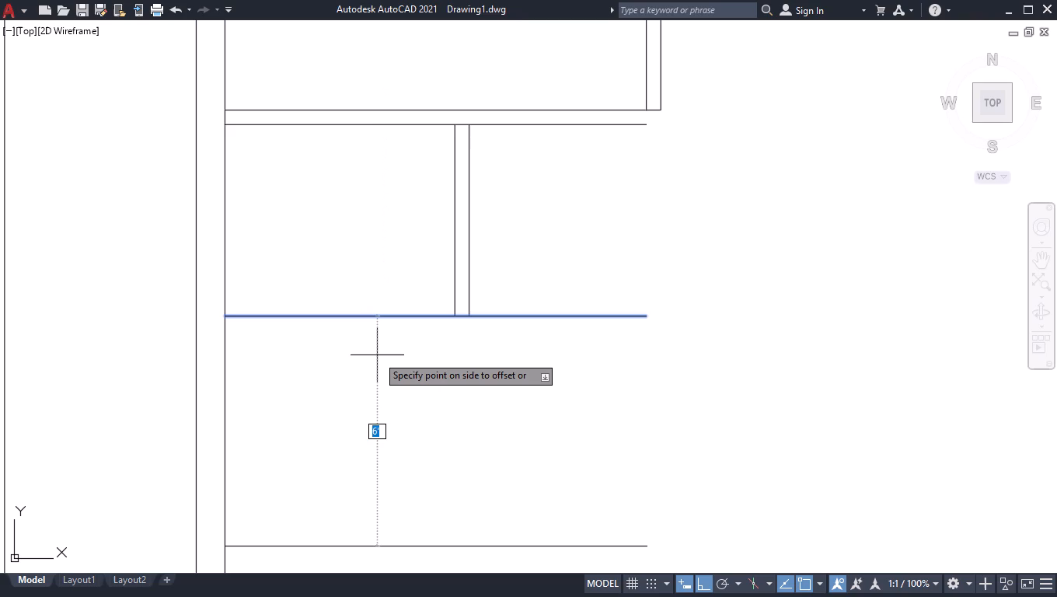
type("4.5")
key("Return")
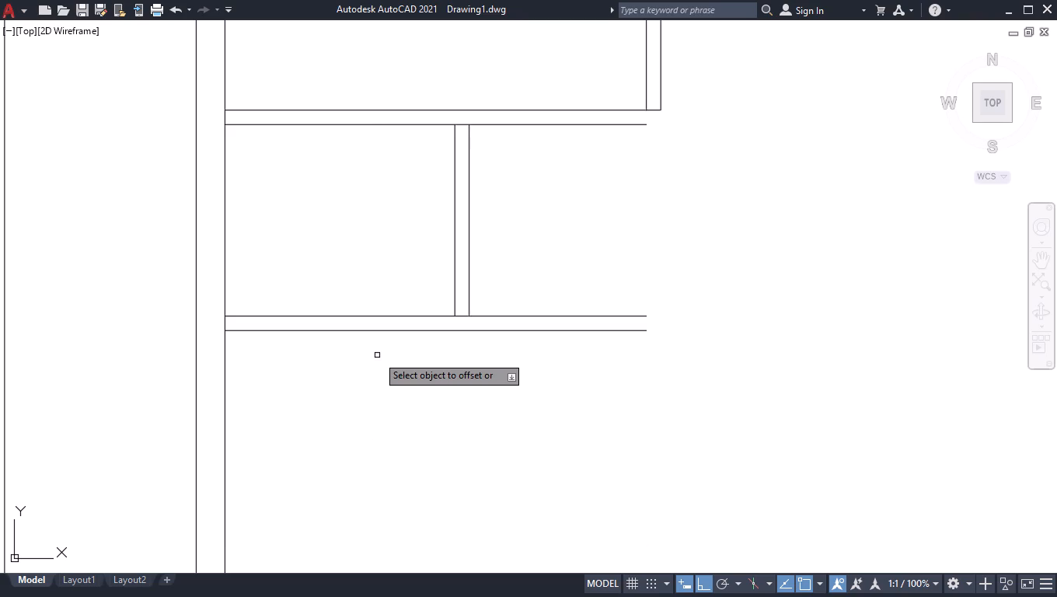
key("Return")
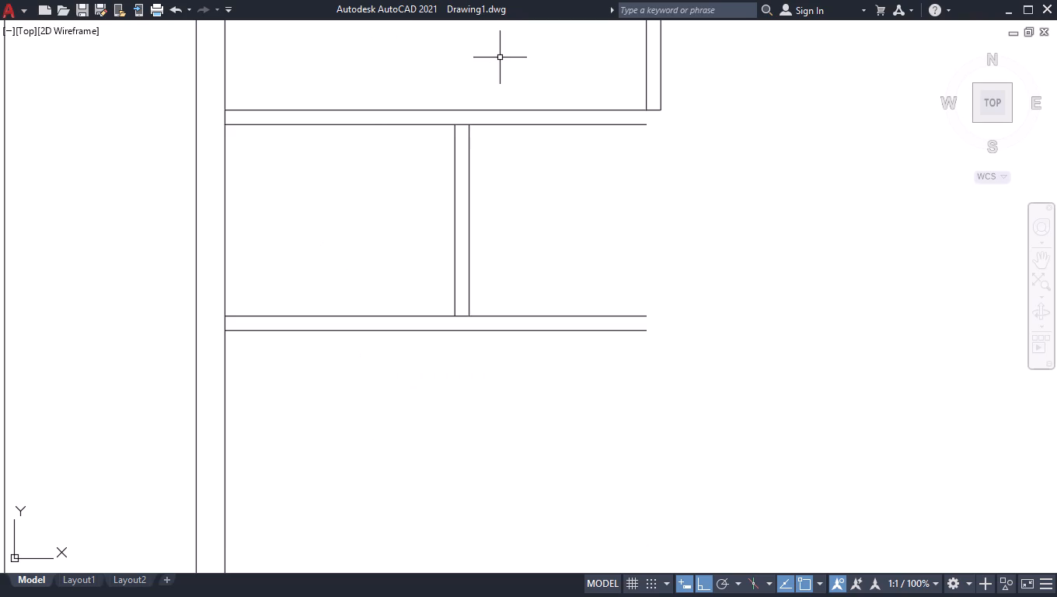
Extend the partition's right-hand line upward to the upper face of the horizontal wall above it.
type("ex")
key("Return")
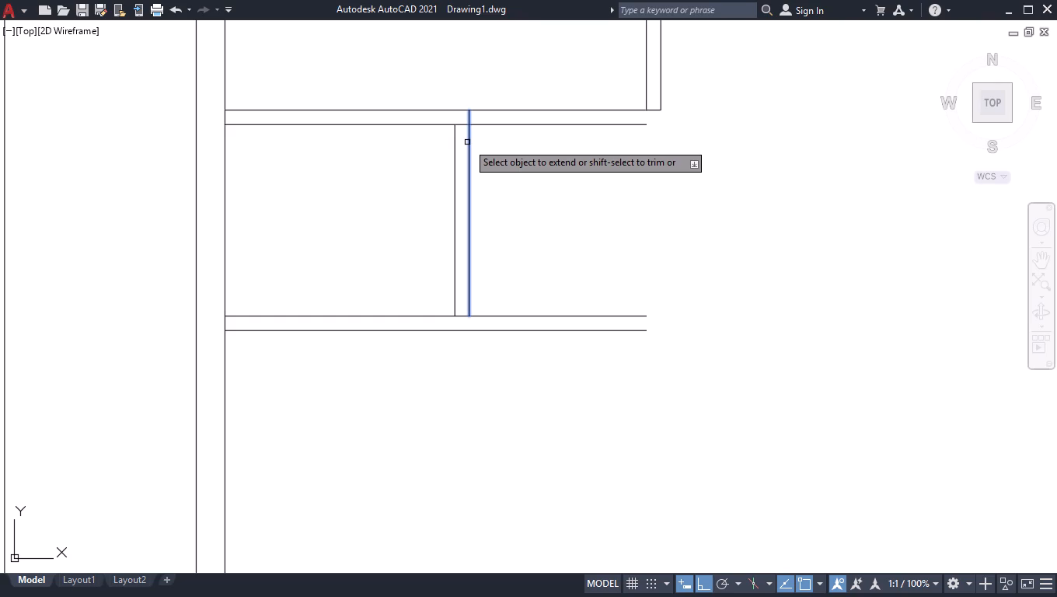
left_click(467, 142)
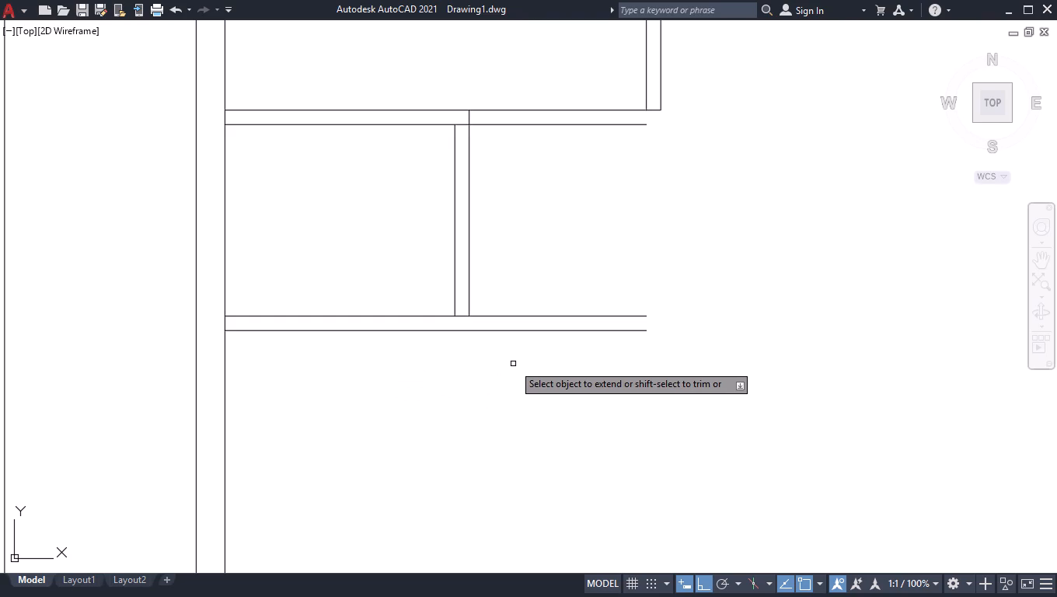
key("Return")
Draw a 4.5" vertical line closing the open right end of the lower horizontal wall.
key("l")
key("Return")
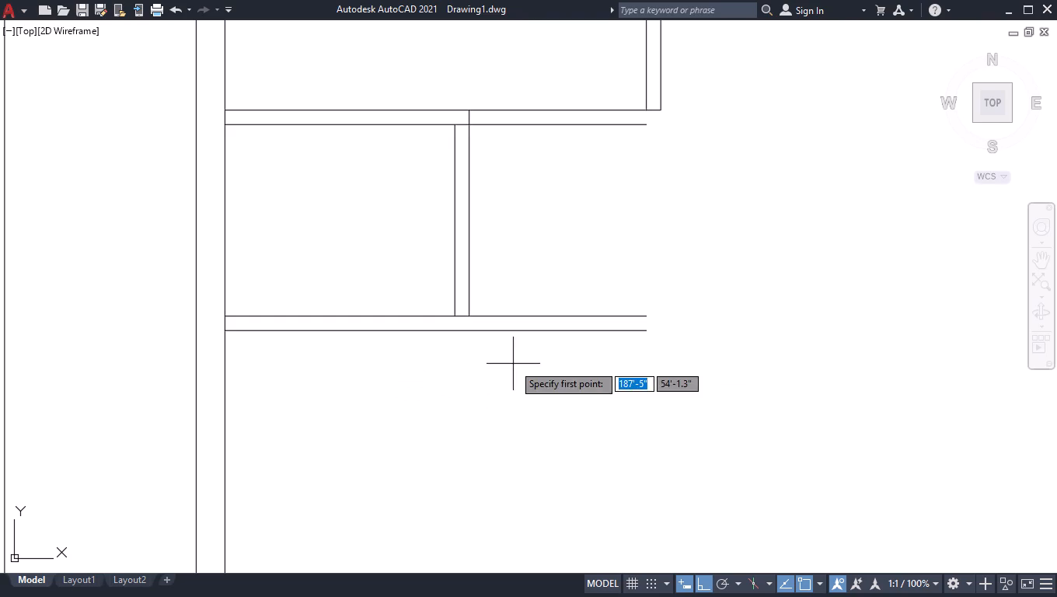
left_click_drag(650, 319, 649, 329)
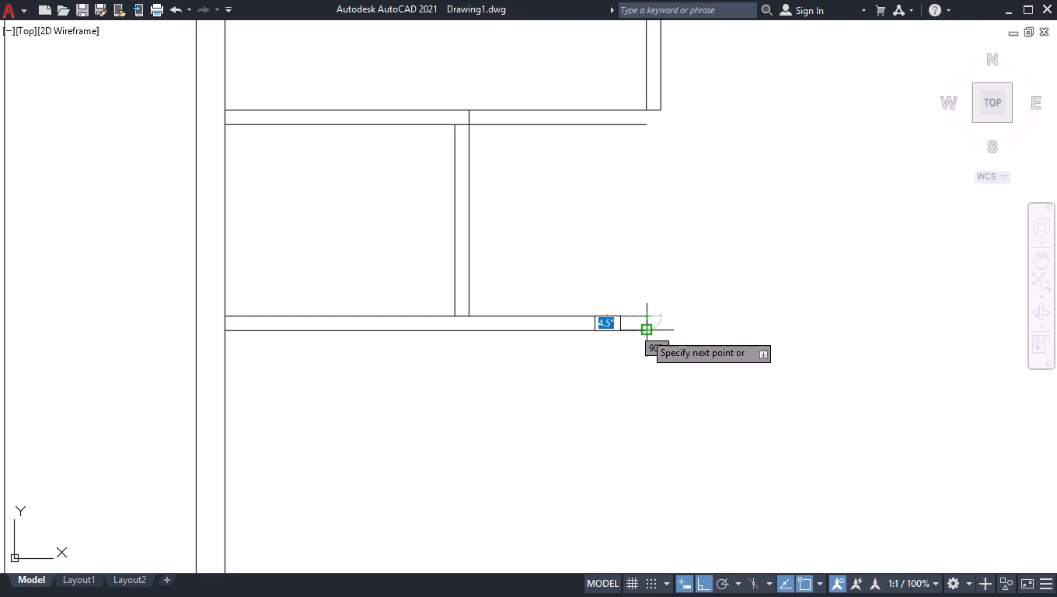
left_click(644, 332)
key("space")
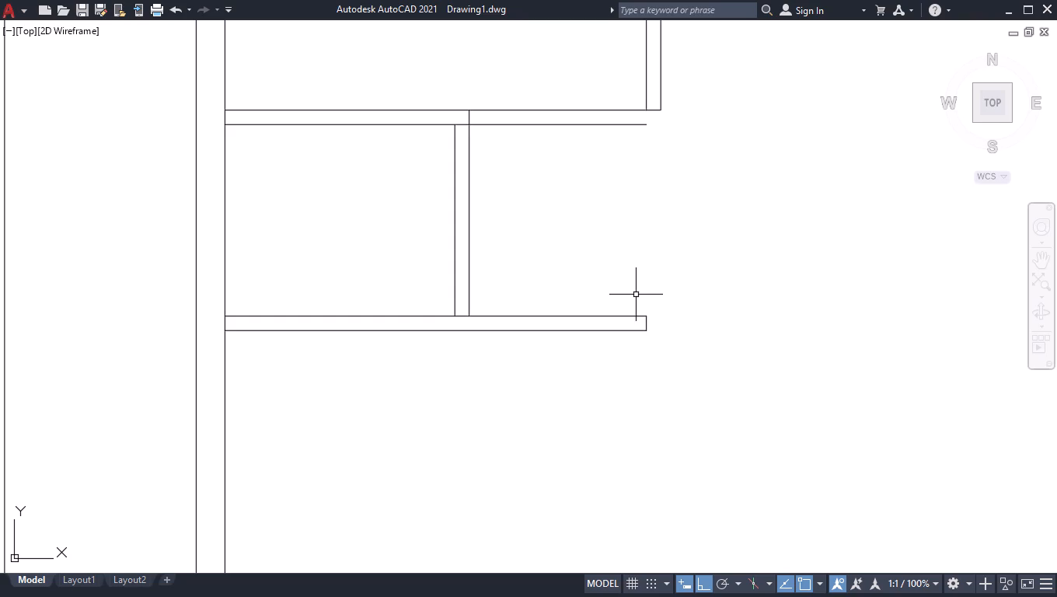
Trim the upper wall's lines to the right of the partition and clear the lines crossing the partition's upper and lower junctions.
type("tr")
key("Return")
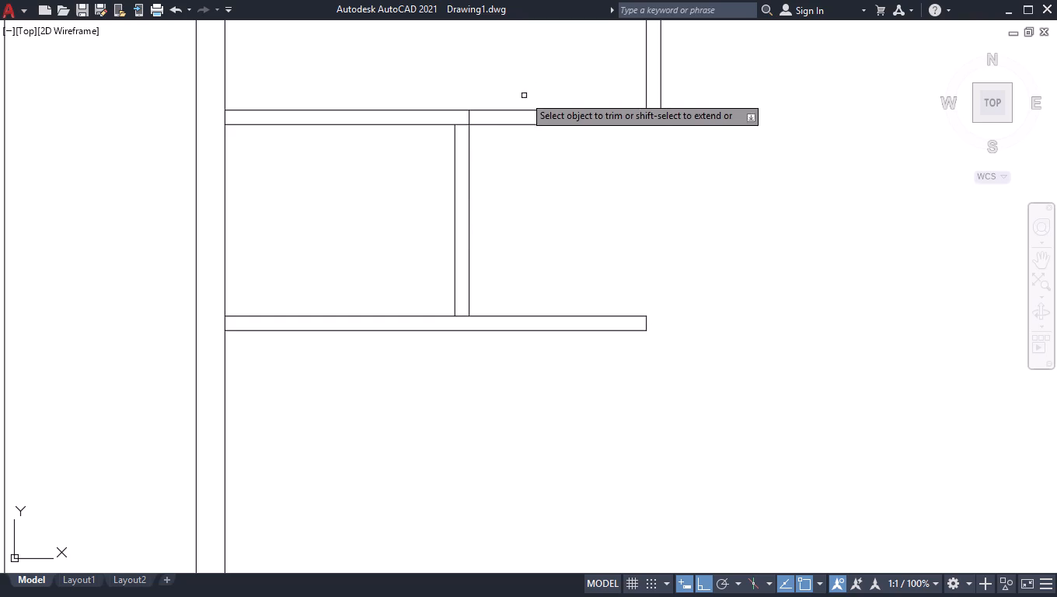
left_click(511, 126)
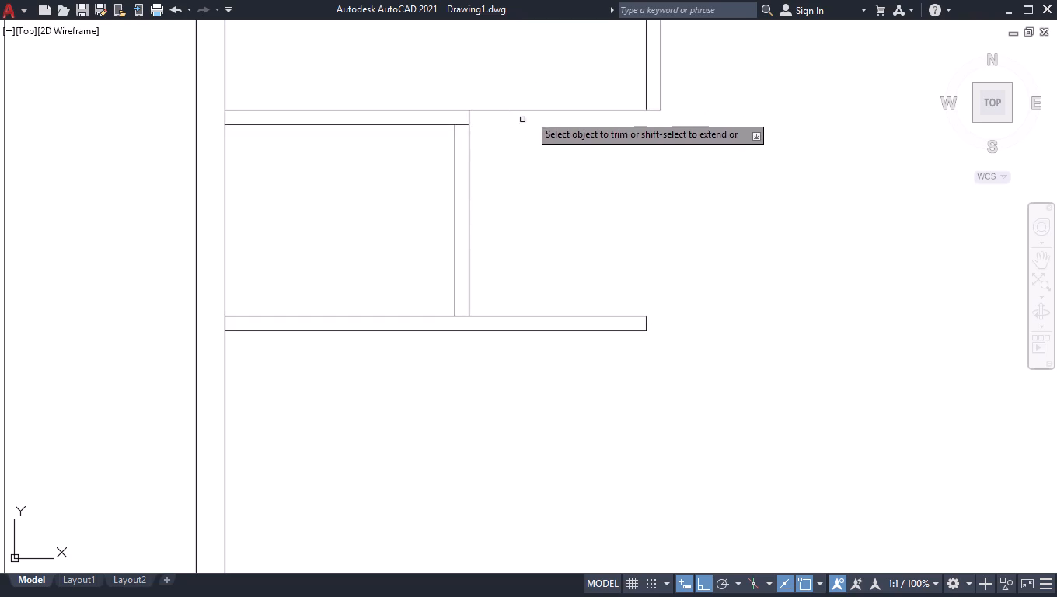
left_click_drag(531, 74, 531, 85)
left_click(541, 138)
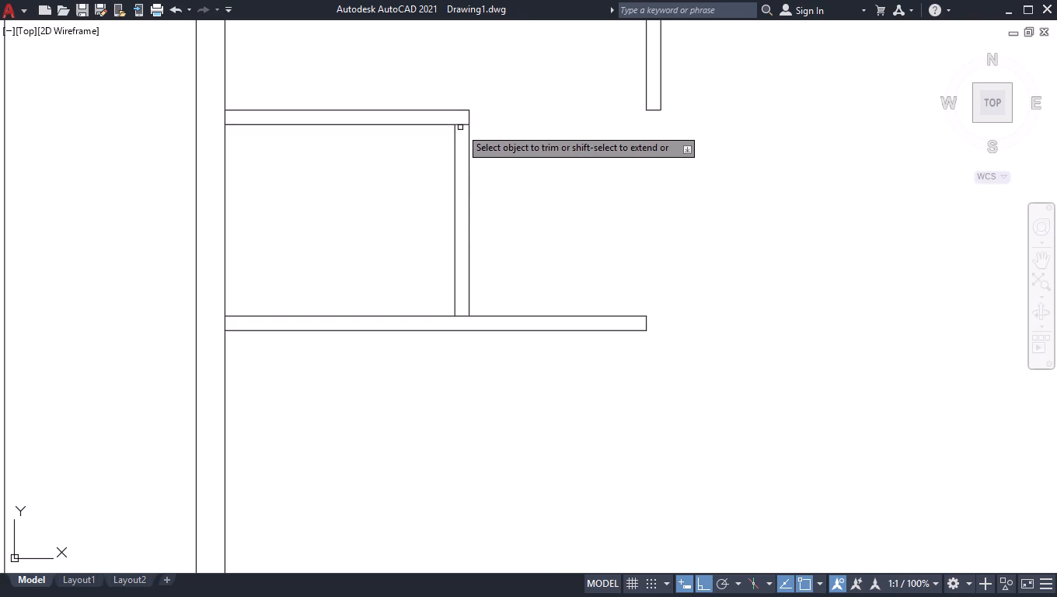
left_click(463, 124)
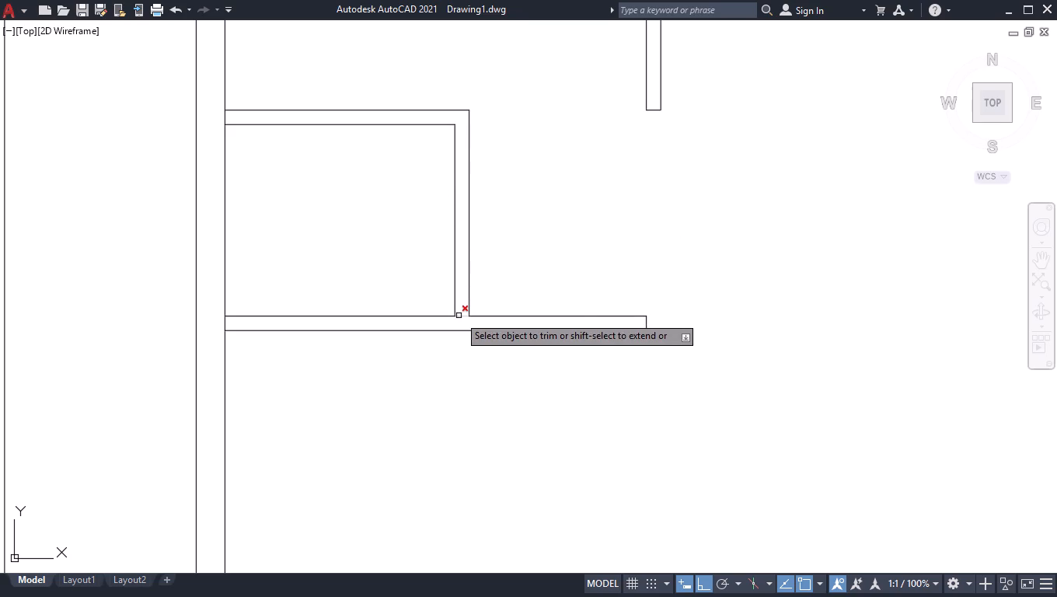
left_click(459, 316)
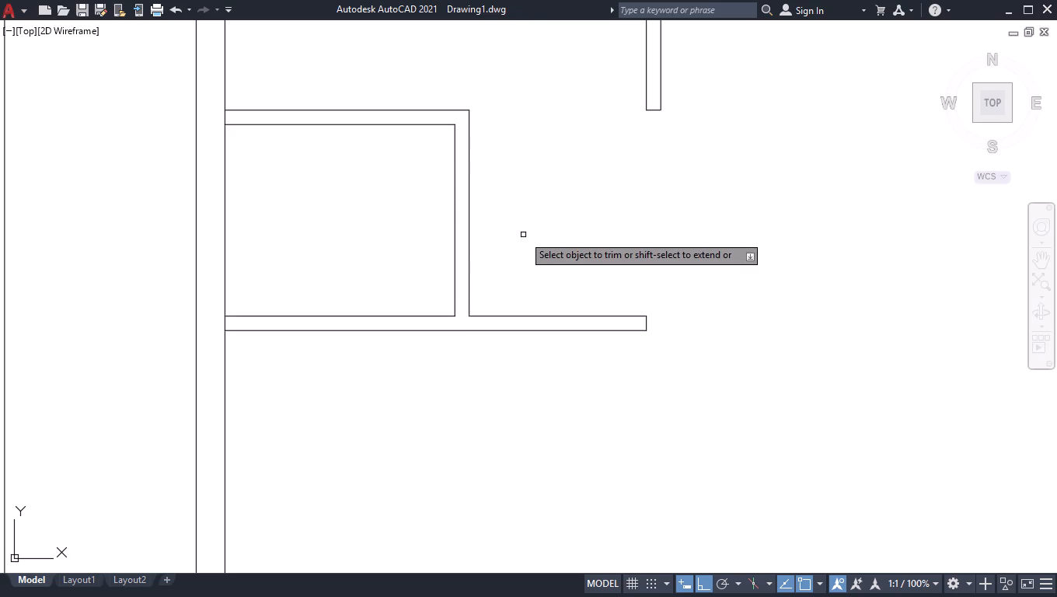
key("Return")
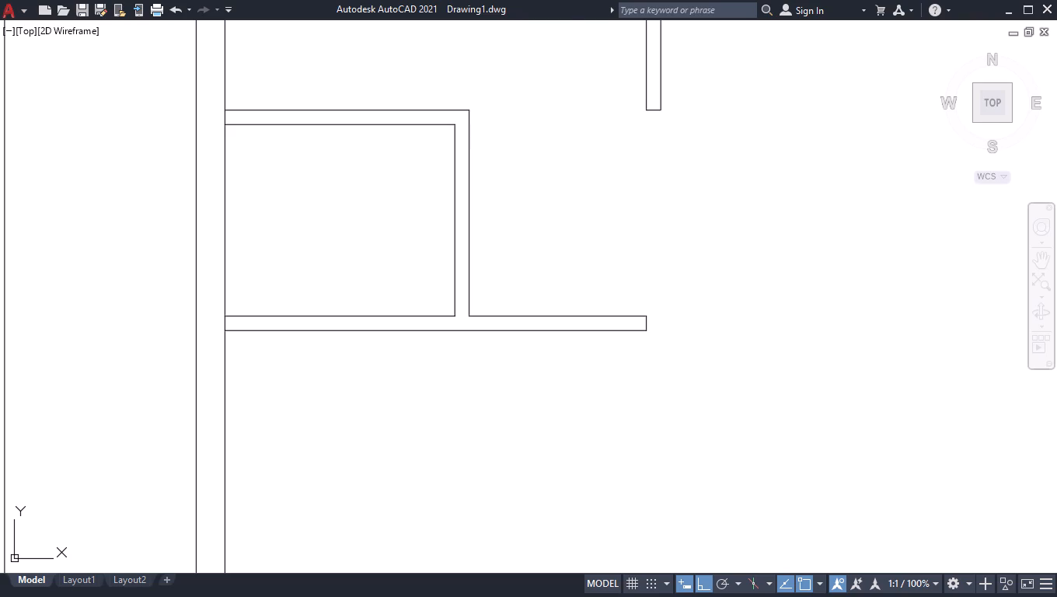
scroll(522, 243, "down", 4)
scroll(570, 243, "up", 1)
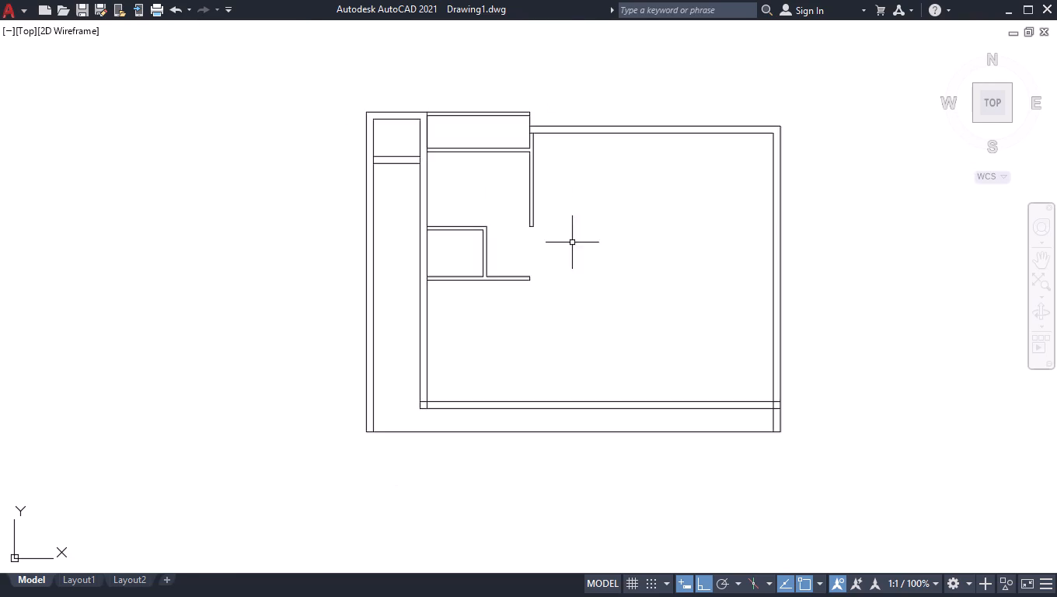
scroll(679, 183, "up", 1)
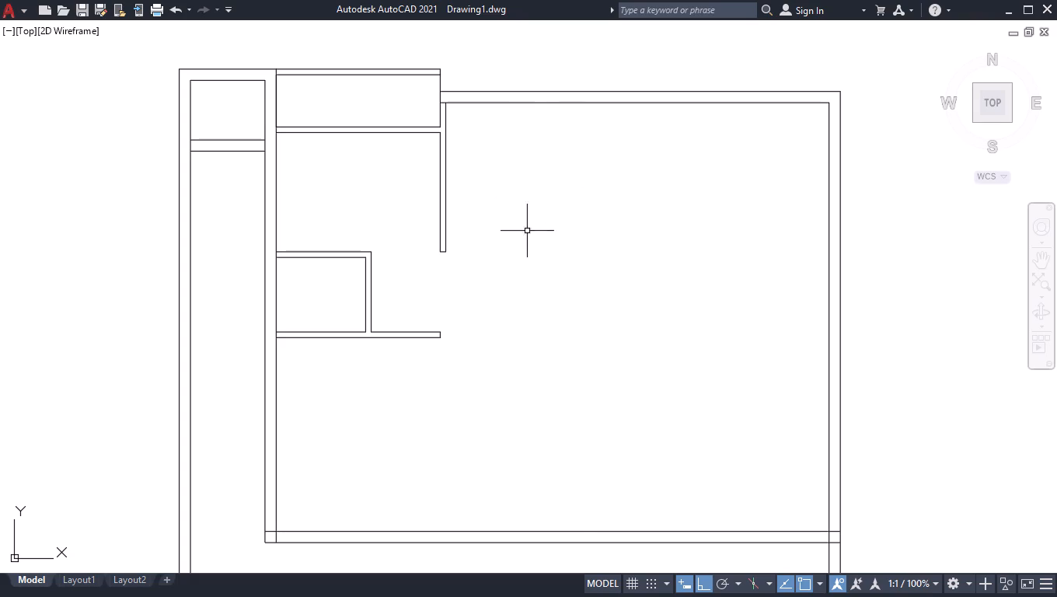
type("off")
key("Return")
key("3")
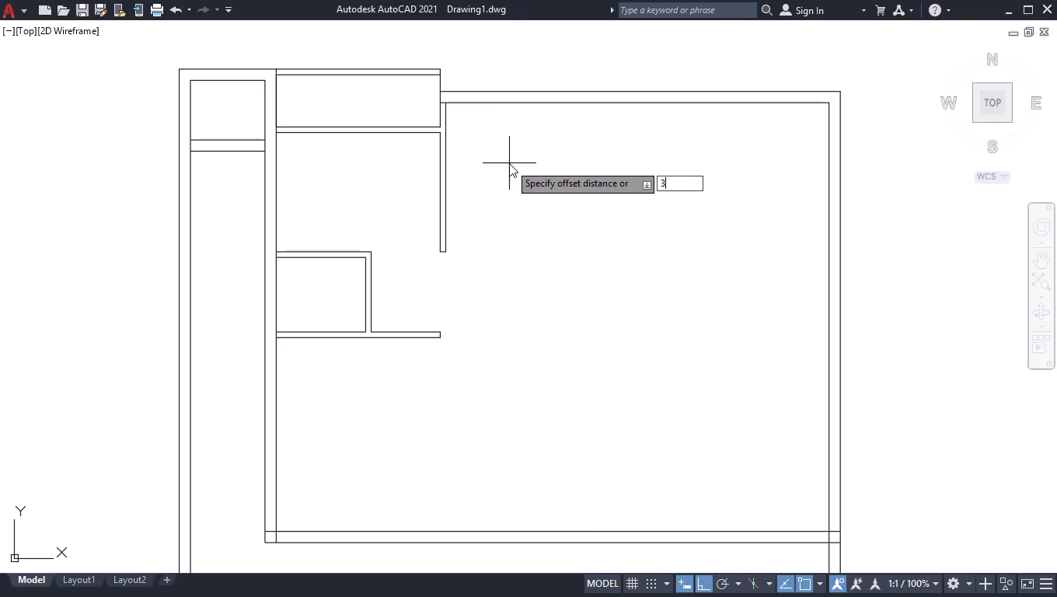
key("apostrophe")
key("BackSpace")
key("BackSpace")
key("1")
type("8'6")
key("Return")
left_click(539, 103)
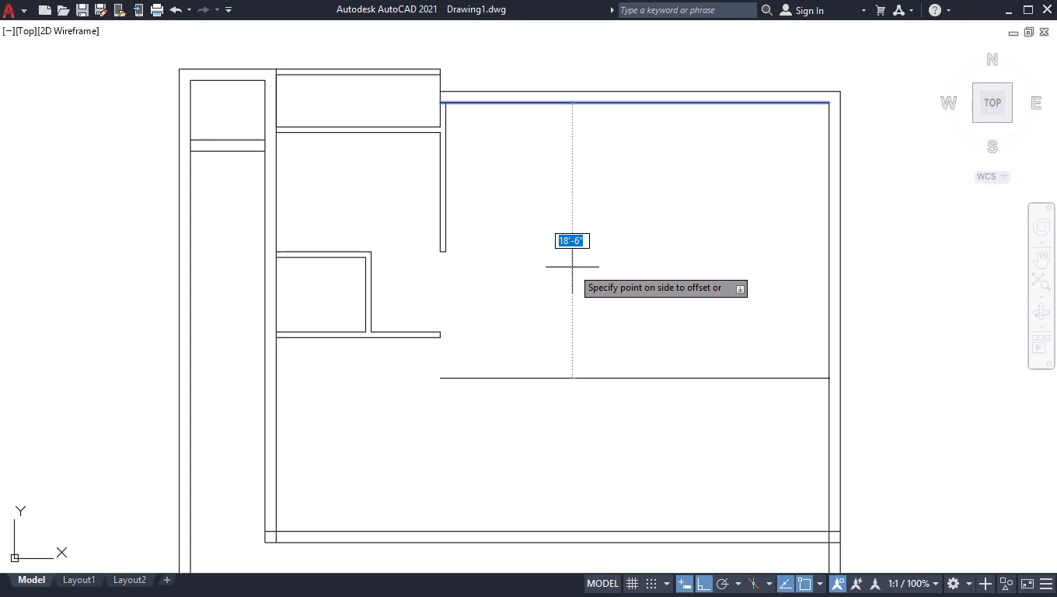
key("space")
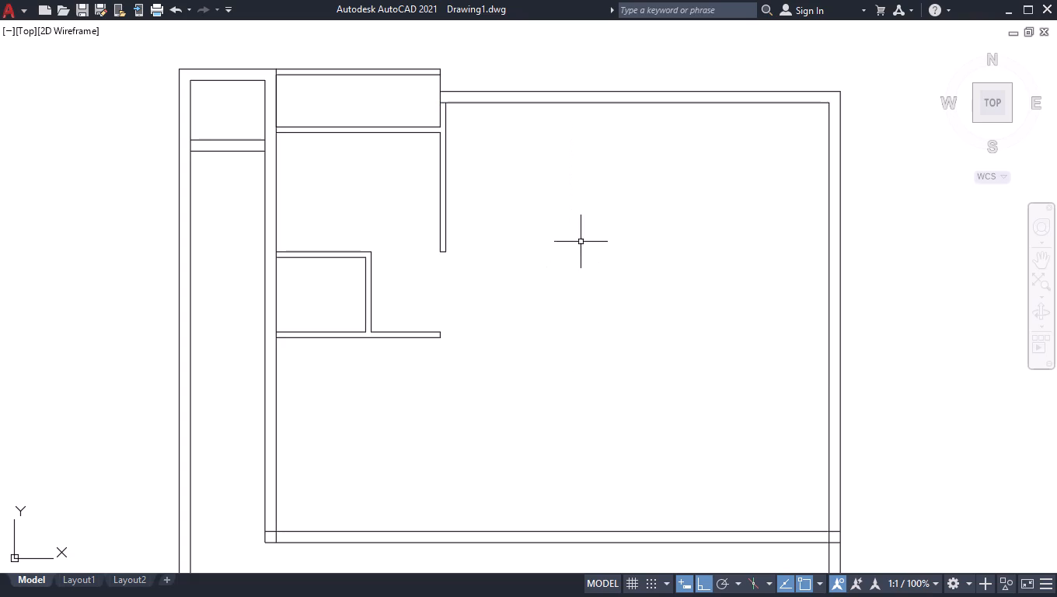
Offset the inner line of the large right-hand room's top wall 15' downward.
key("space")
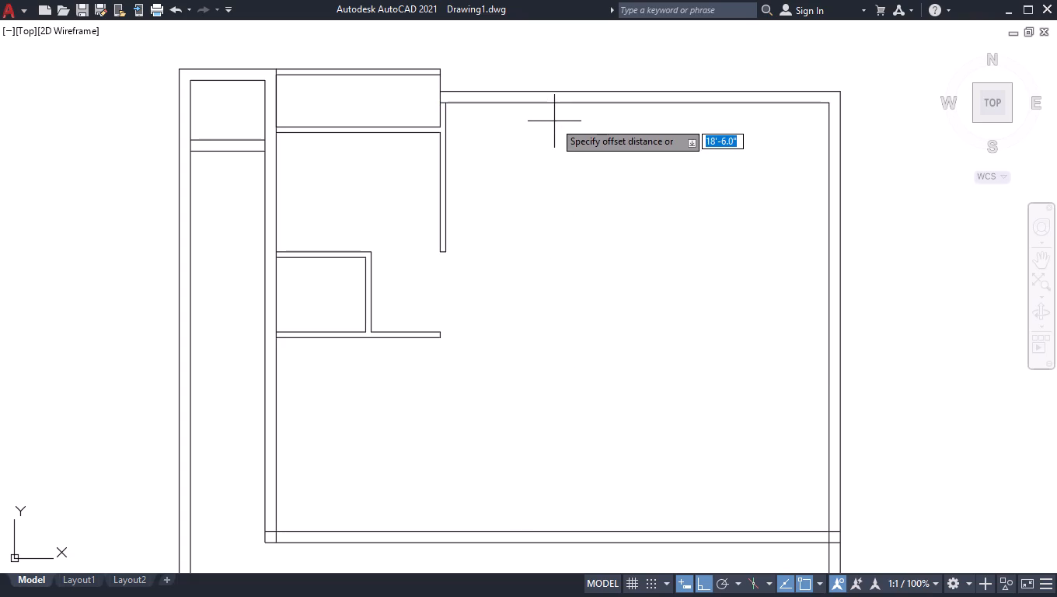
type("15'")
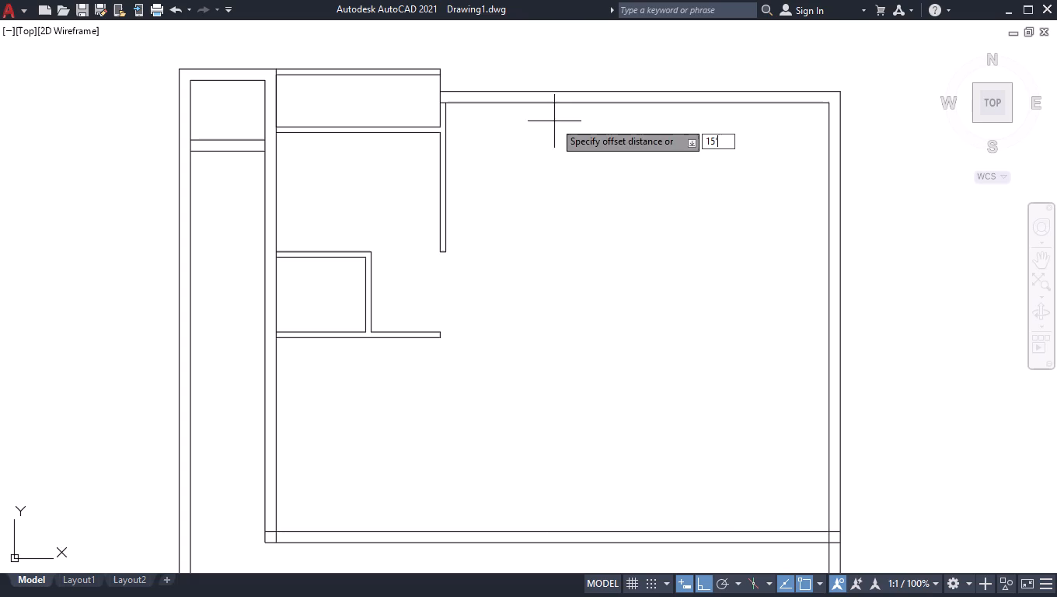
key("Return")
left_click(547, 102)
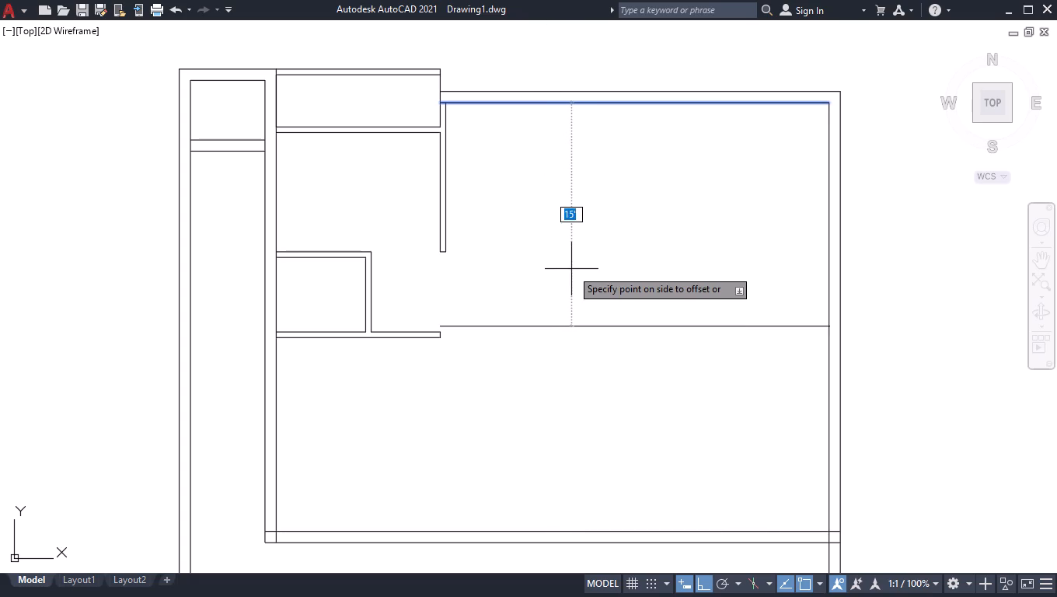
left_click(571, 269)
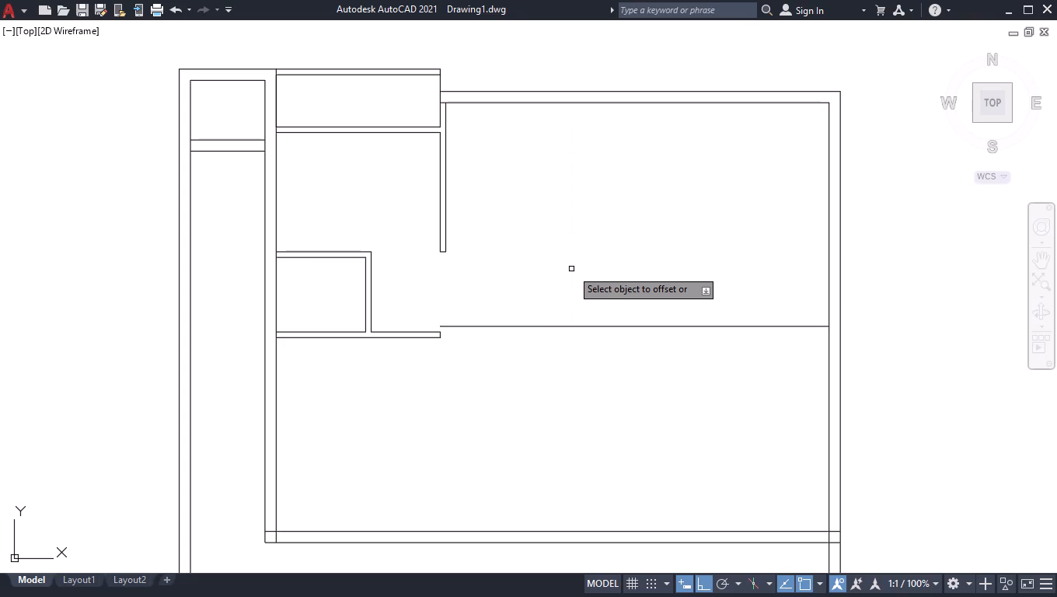
Offset the right face of the short vertical wall below the top wall 11' to the right.
left_click(445, 165)
type("11")
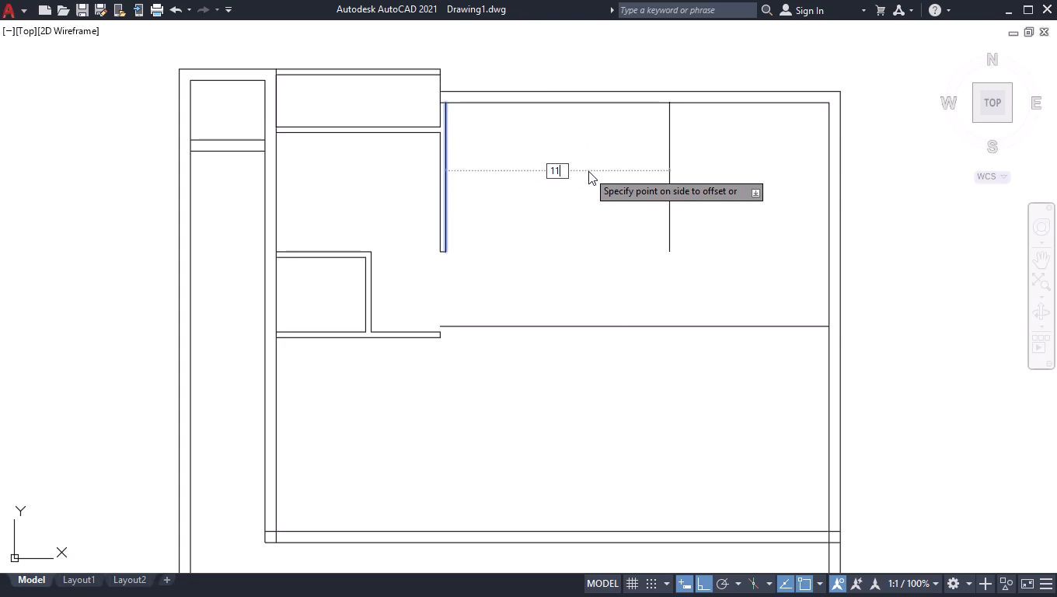
key("apostrophe")
key("Return")
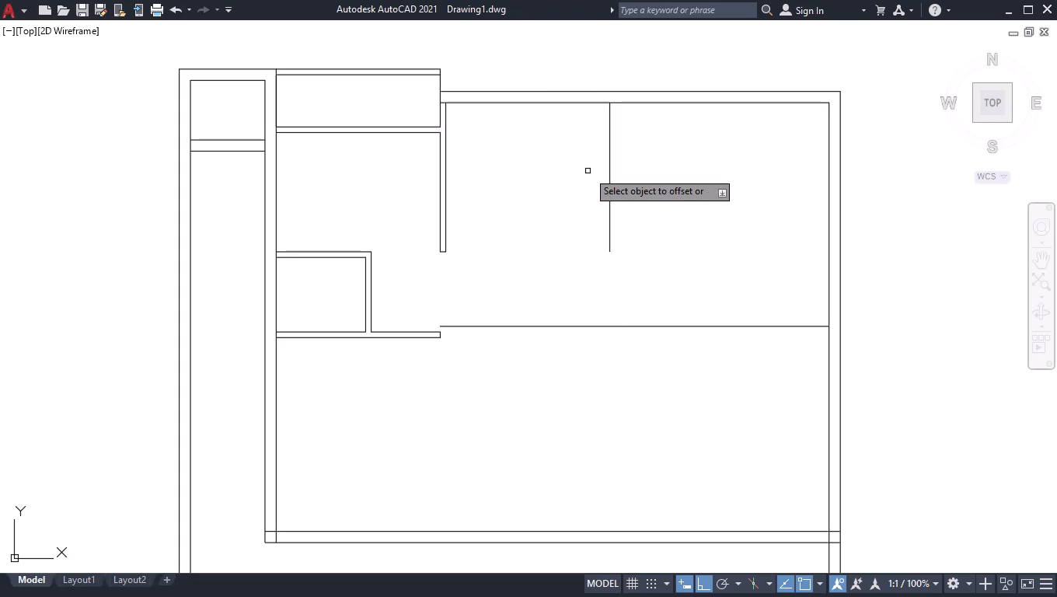
key("Return")
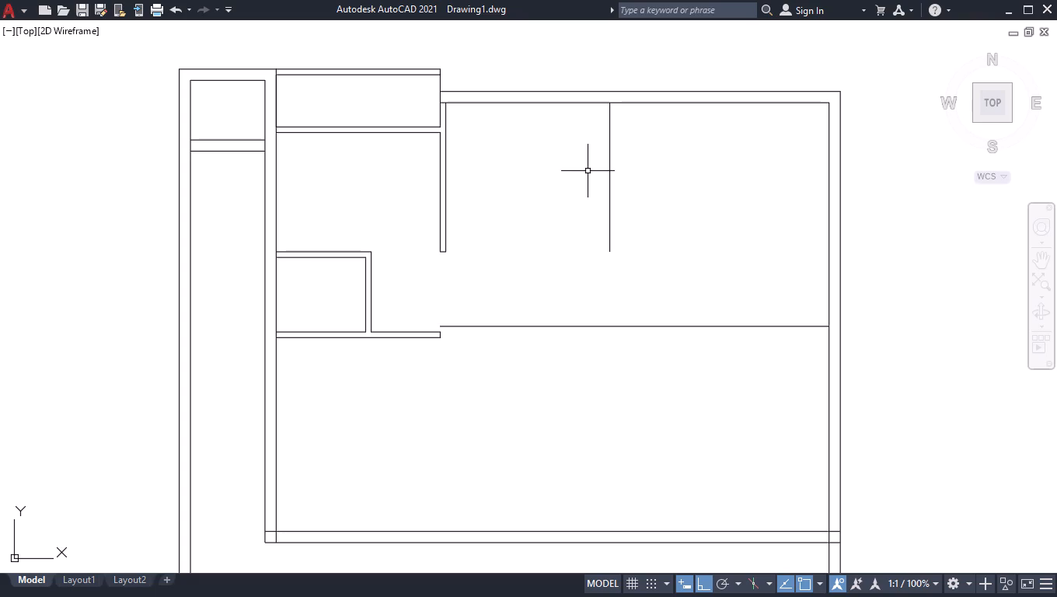
Draw a horizontal line from the lower wall's bottom-right corner to the inner face of the right exterior wall.
scroll(587, 349, "up", 1)
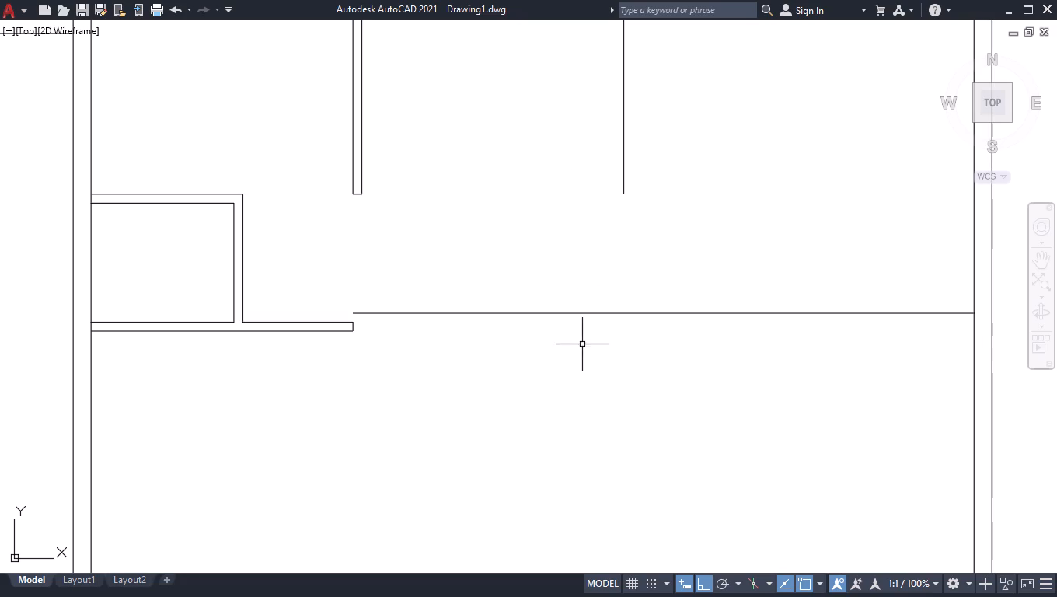
key("l")
key("Return")
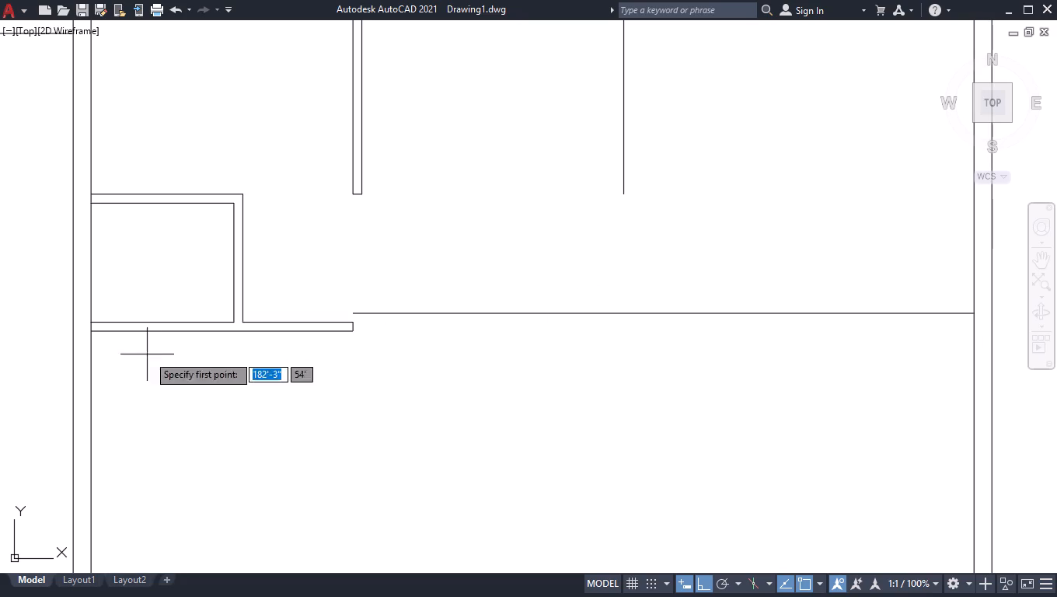
left_click_drag(354, 333, 363, 335)
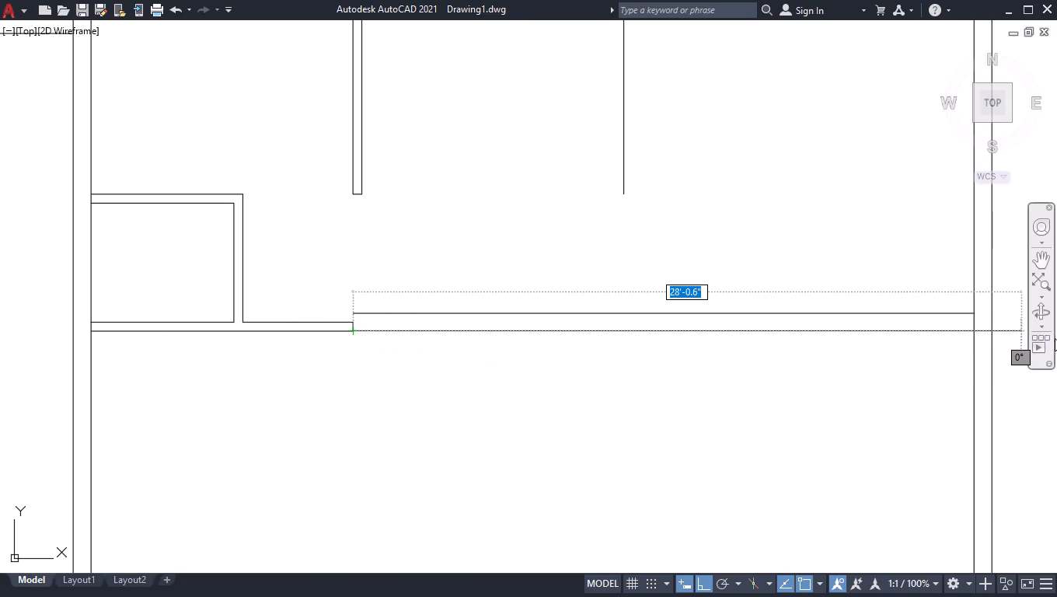
left_click(979, 332)
key("space")
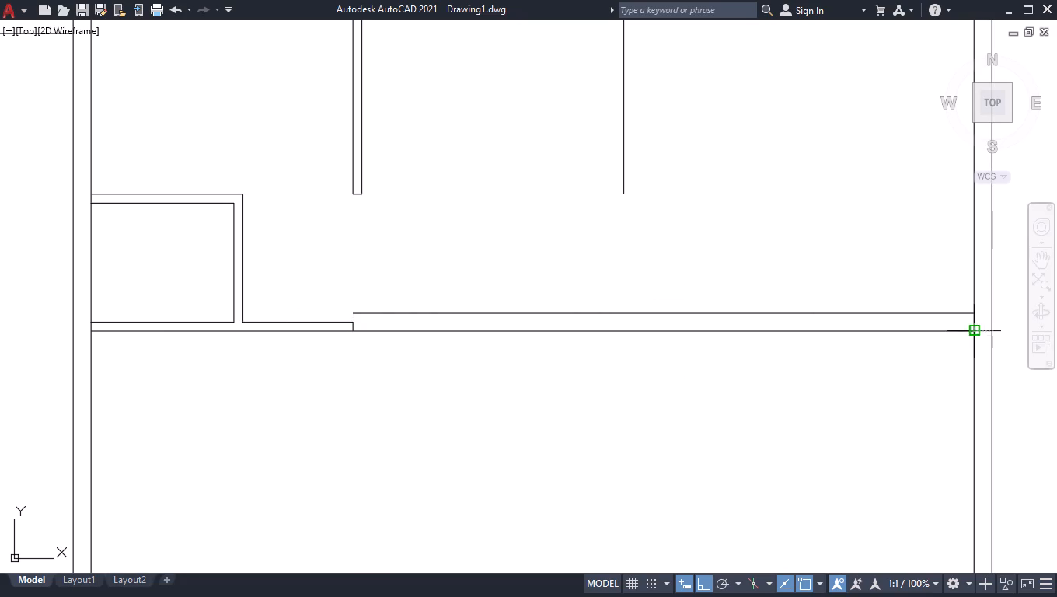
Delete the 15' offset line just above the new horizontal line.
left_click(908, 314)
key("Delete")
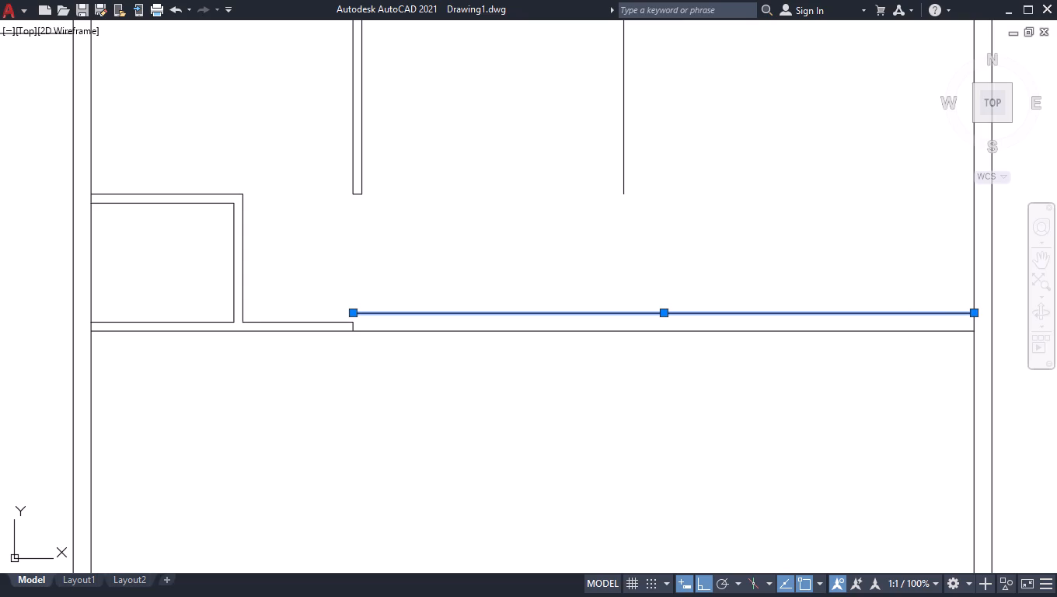
Extend the 11' offset vertical line down to the new horizontal line.
scroll(904, 313, "down", 1)
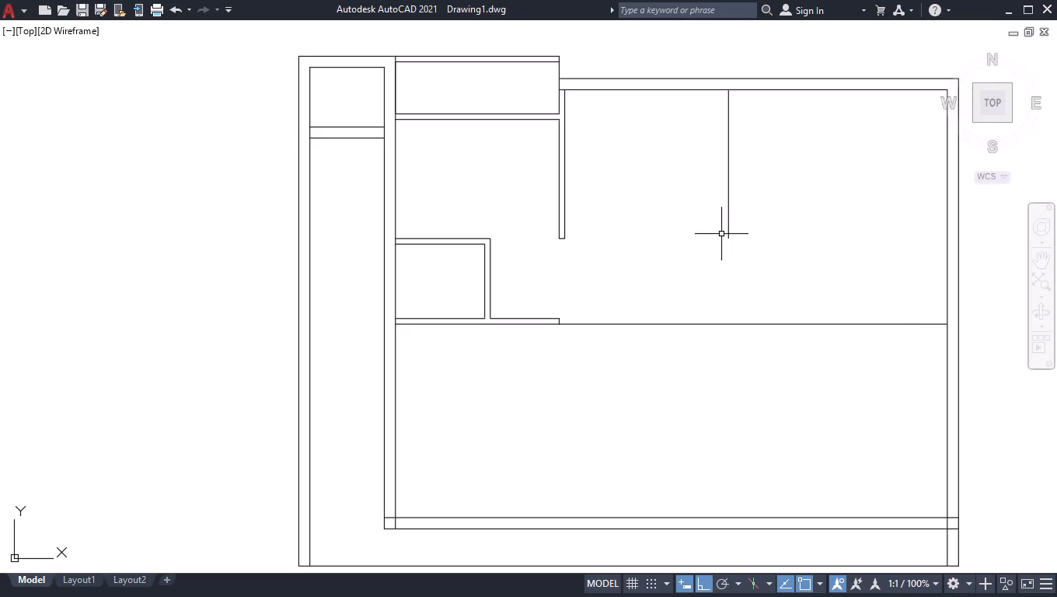
type("ex")
key("Return")
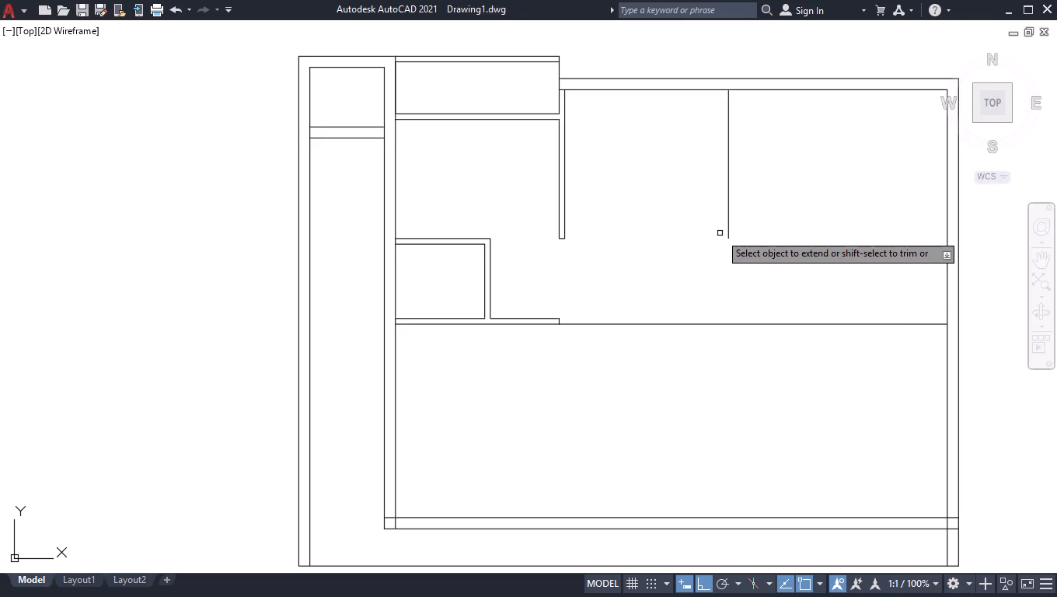
left_click(727, 213)
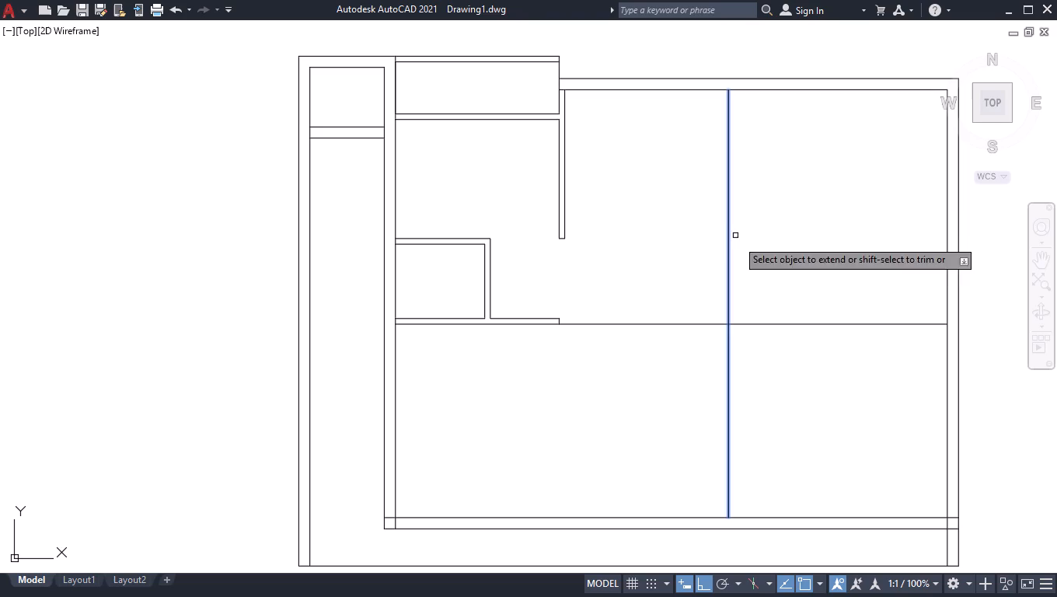
key("Return")
Offset the vertical line running down from the top wall 4.5" to the right to form a wall.
key("o")
key("f")
key("f")
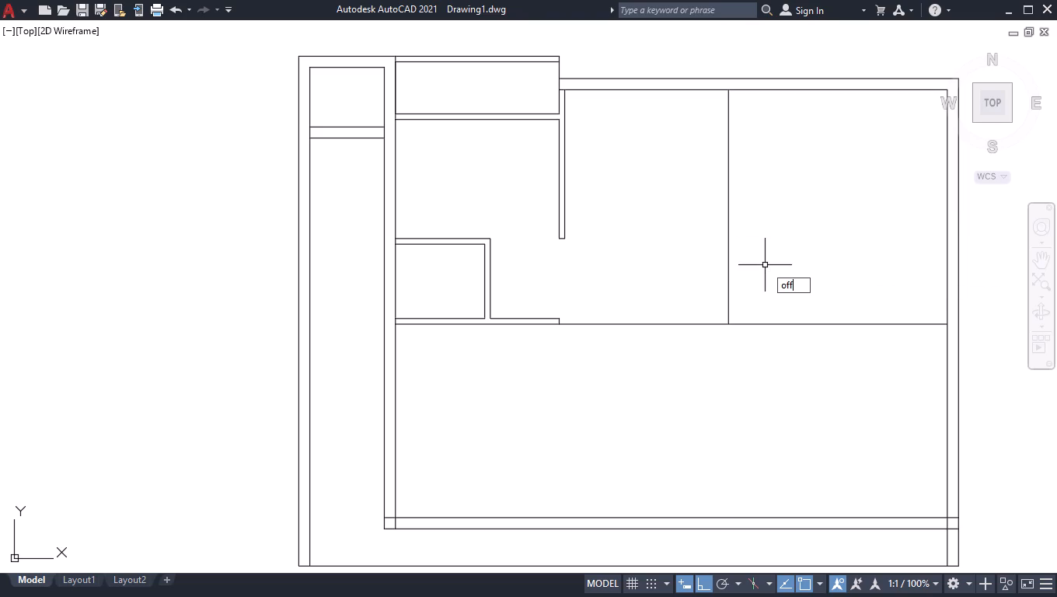
key("Return")
type("4.5")
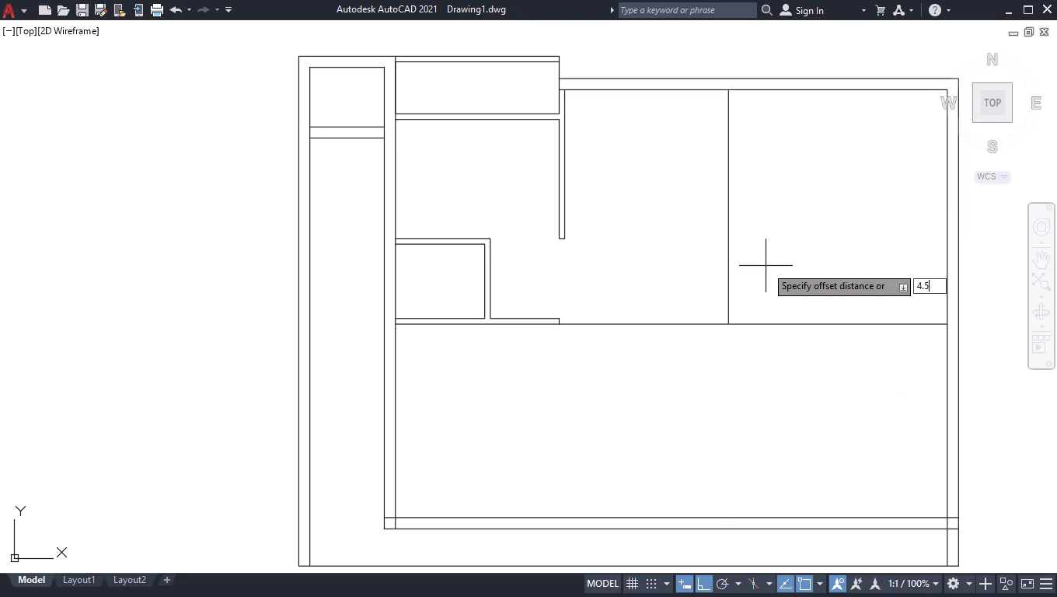
key("Return")
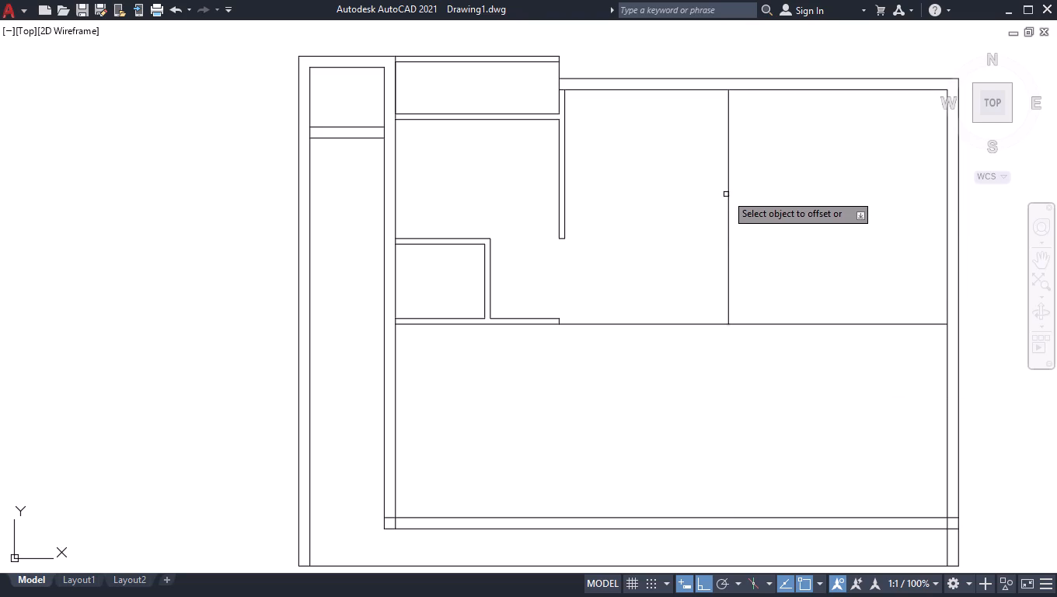
left_click(727, 193)
left_click(745, 189)
key("Return")
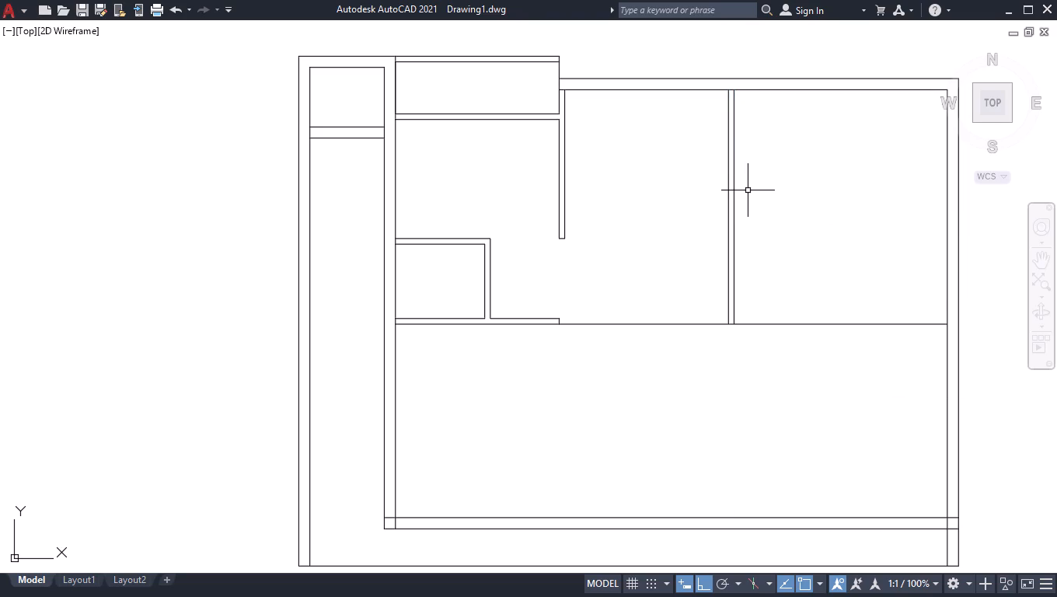
Trim away the horizontal construction line on both sides of the new vertical wall.
type("tr")
key("Return")
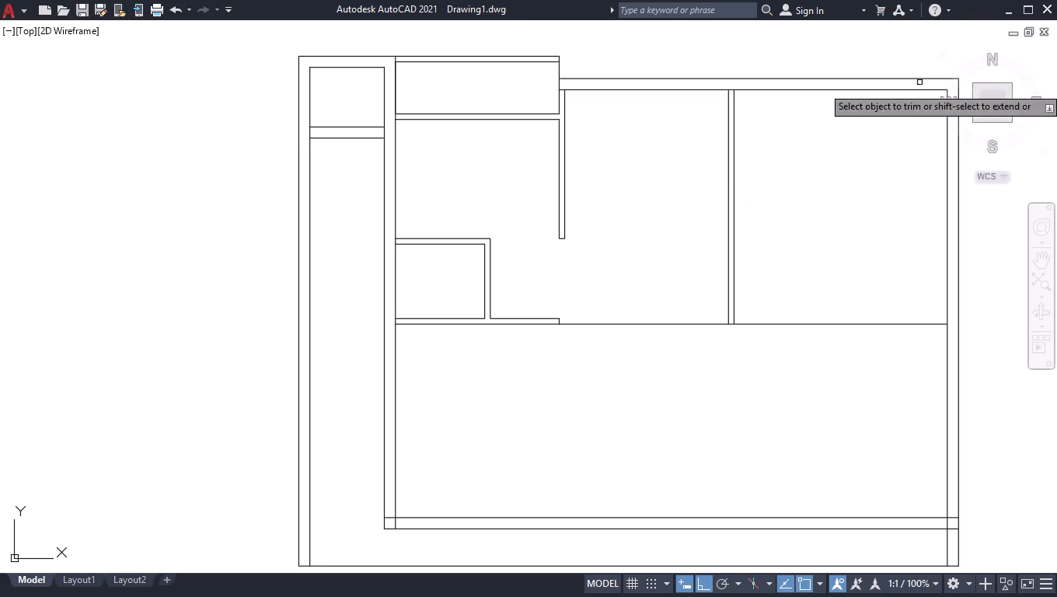
left_click(693, 270)
left_click(671, 376)
left_click(912, 274)
left_click(864, 354)
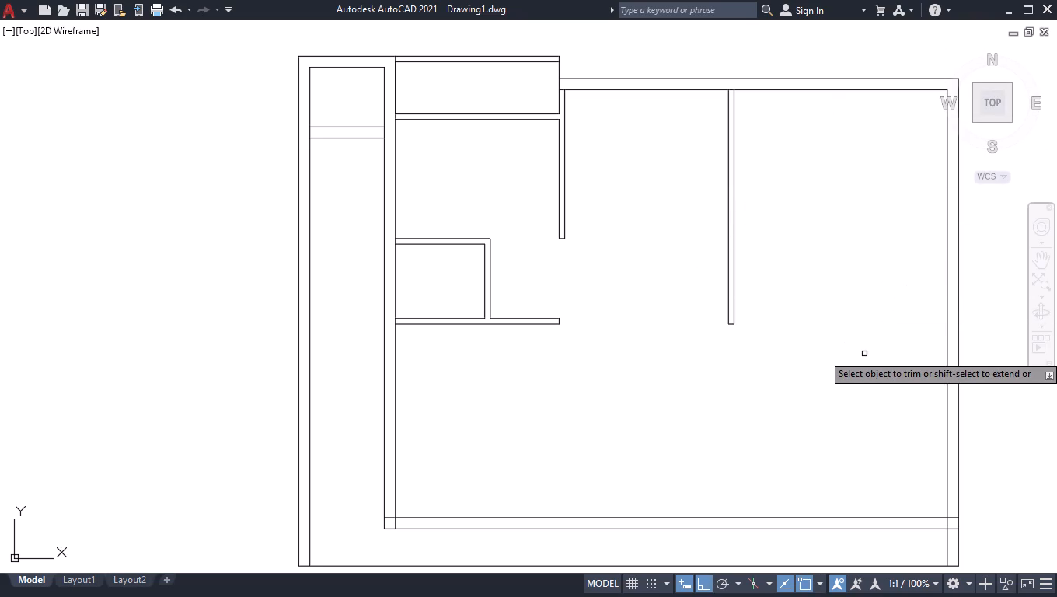
key("Return")
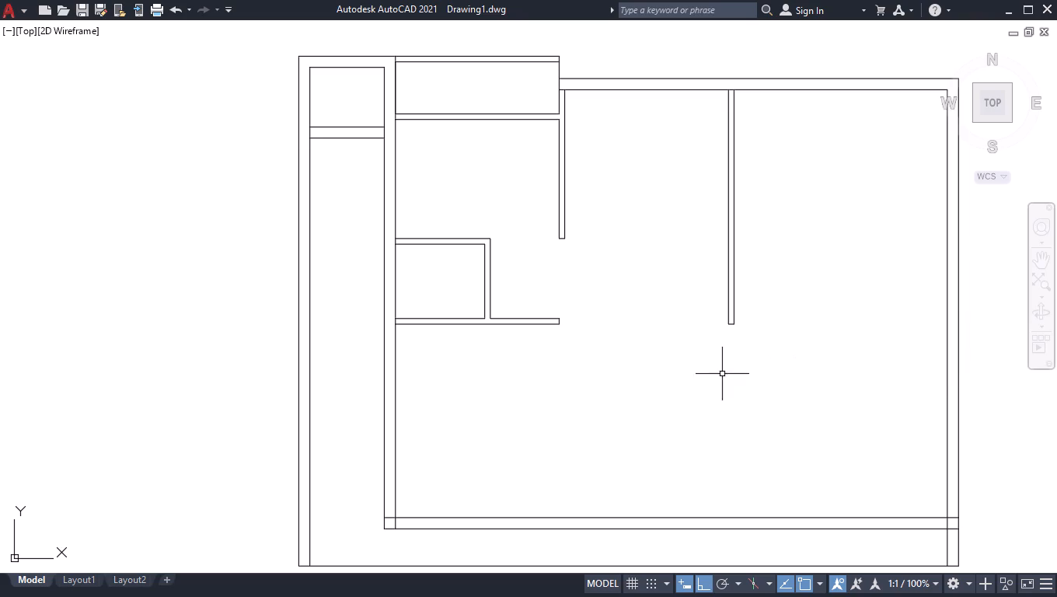
Measure the clear width and height of the space between the new vertical wall and the right exterior wall.
scroll(623, 358, "down", 1)
scroll(819, 326, "up", 1)
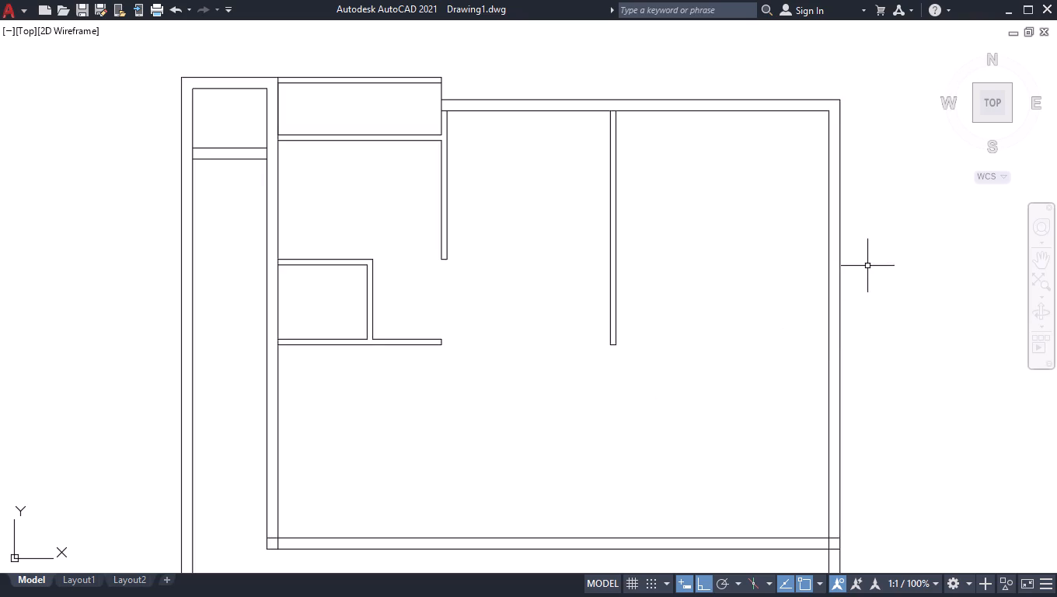
type("meas")
key("Return")
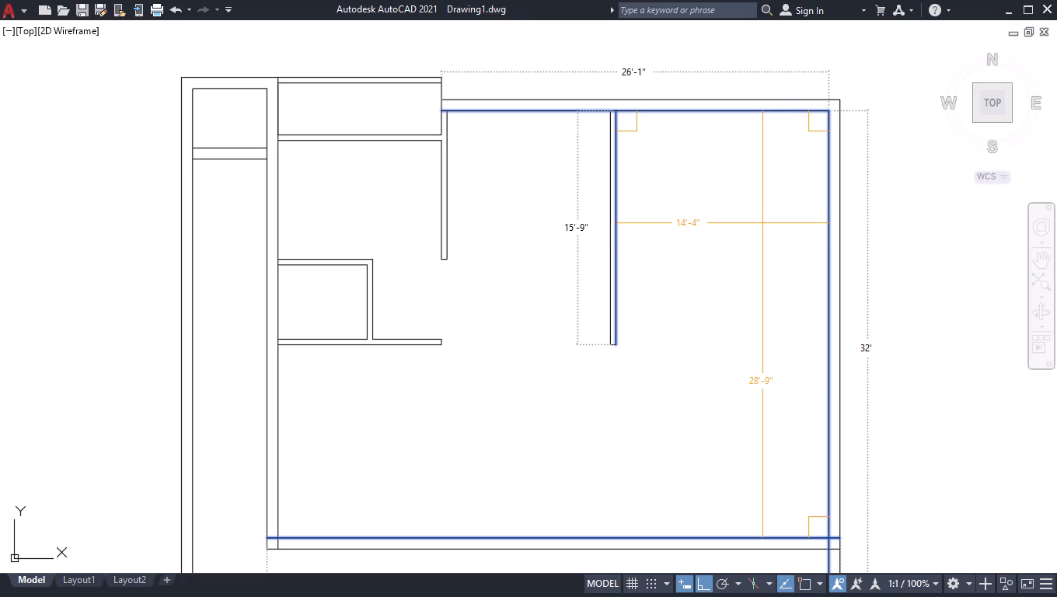
key("Return")
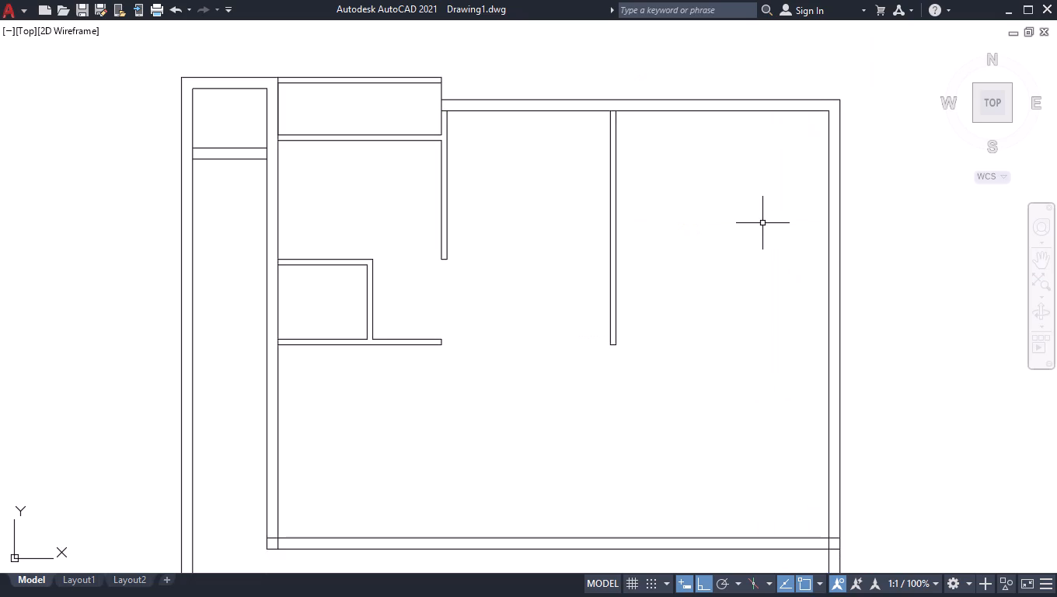
Break the top exterior wall's inner line at the right face of the new vertical wall.
type("br")
key("Down")
key("Return")
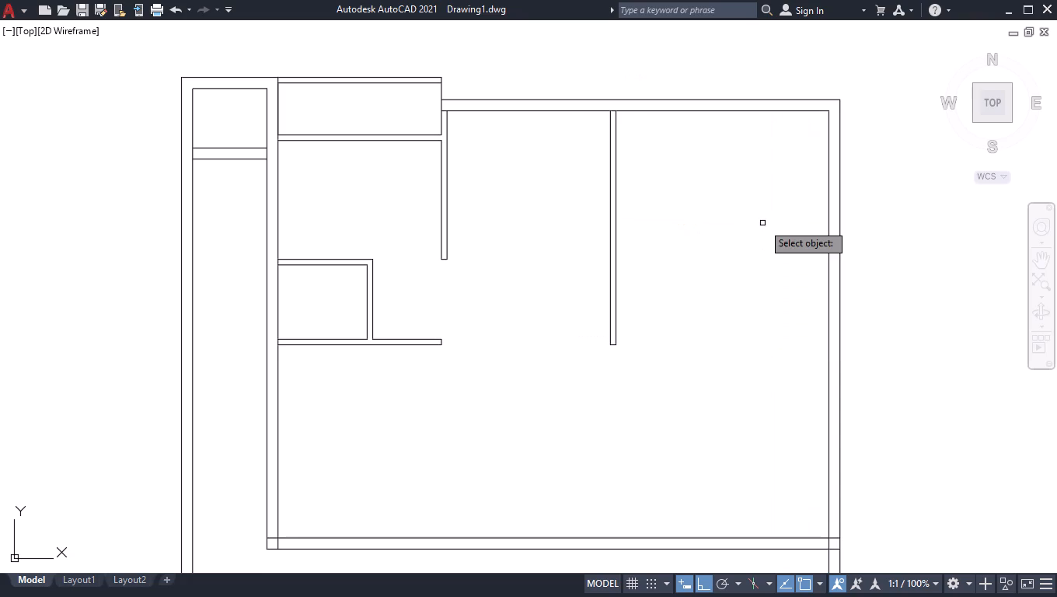
left_click(699, 112)
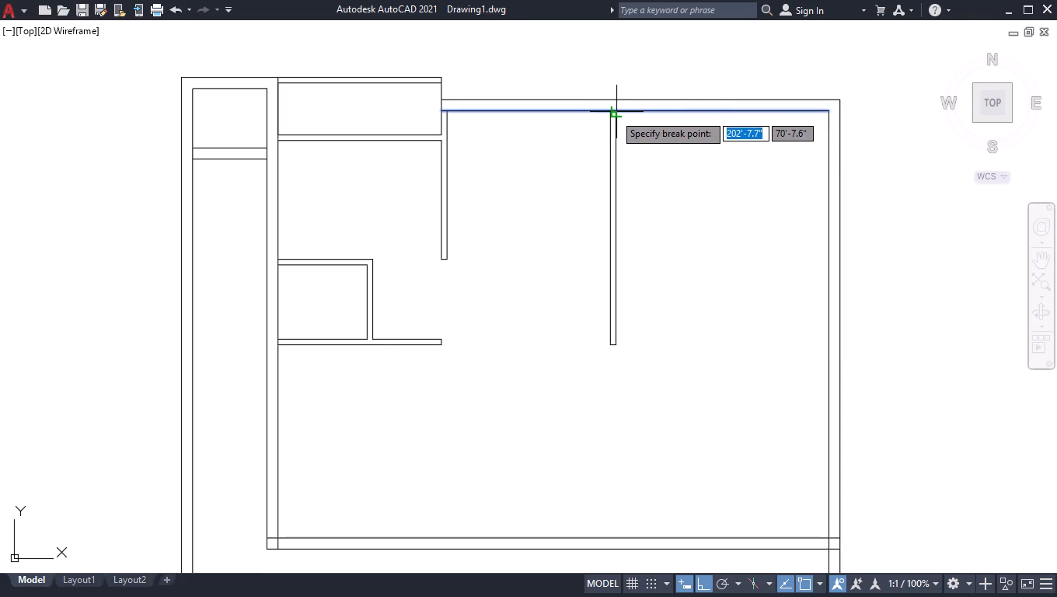
left_click(617, 115)
Offset the right-hand segment of the top wall's inner line 19'1.5" downward.
type("off")
key("Return")
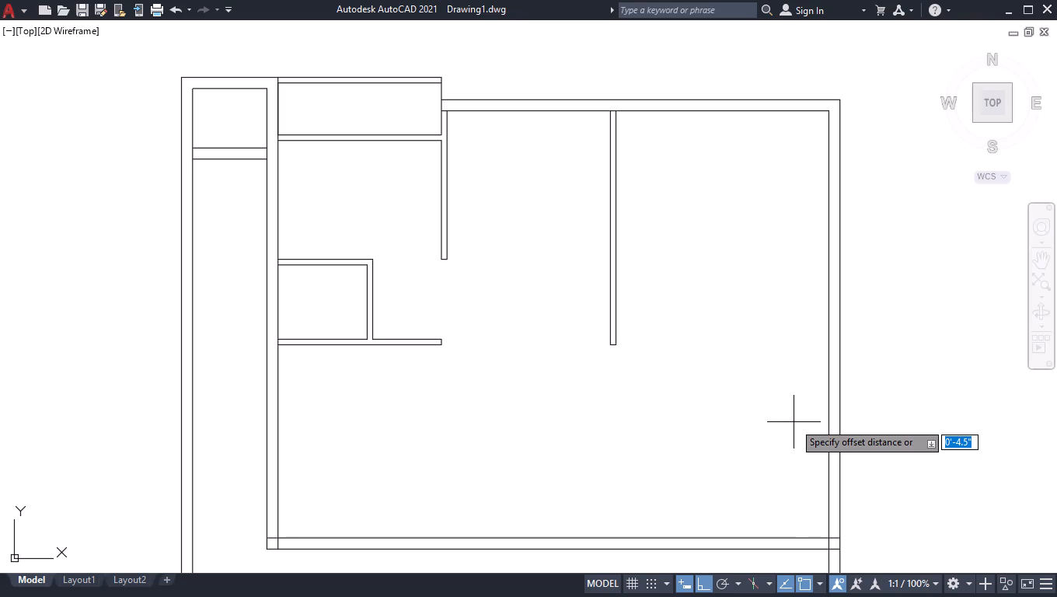
key("1")
key("9")
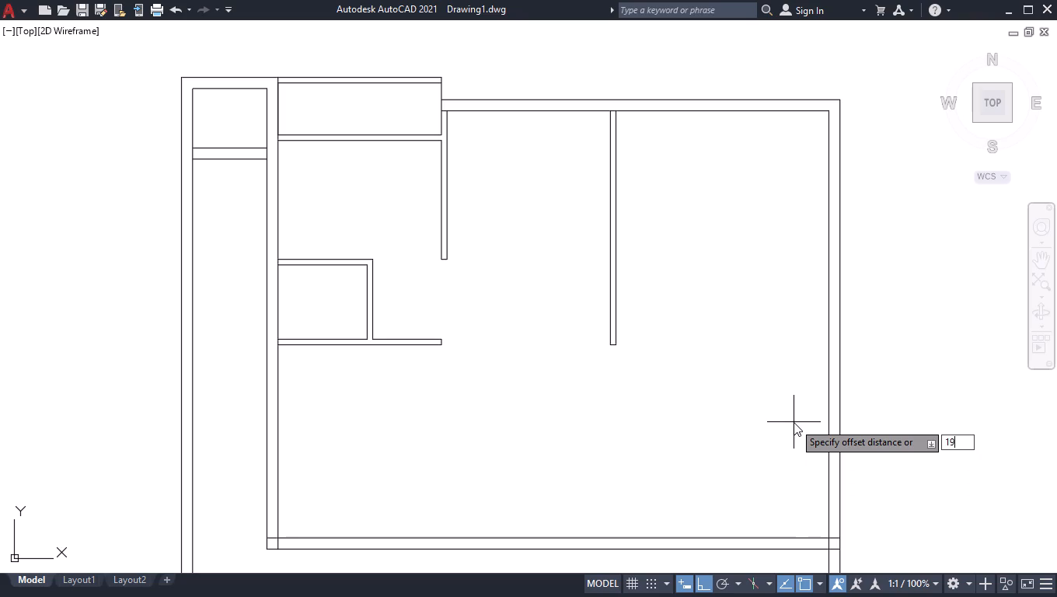
key("apostrophe")
key("1")
key("period")
key("5")
key("Return")
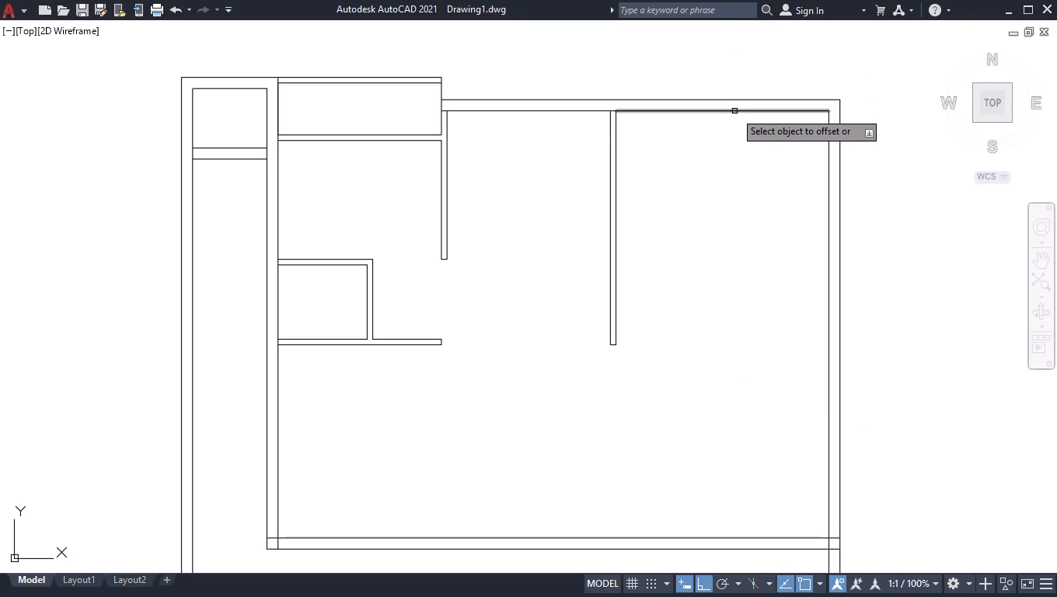
left_click(734, 111)
left_click(751, 357)
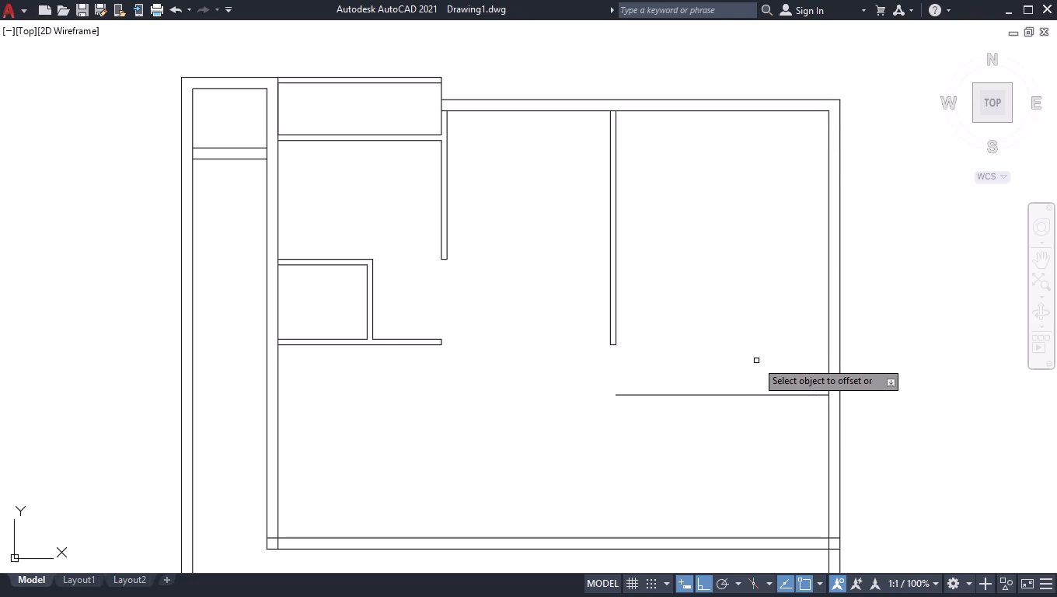
Offset the new horizontal line 4.5" downward to form the partition's second face.
left_click(745, 393)
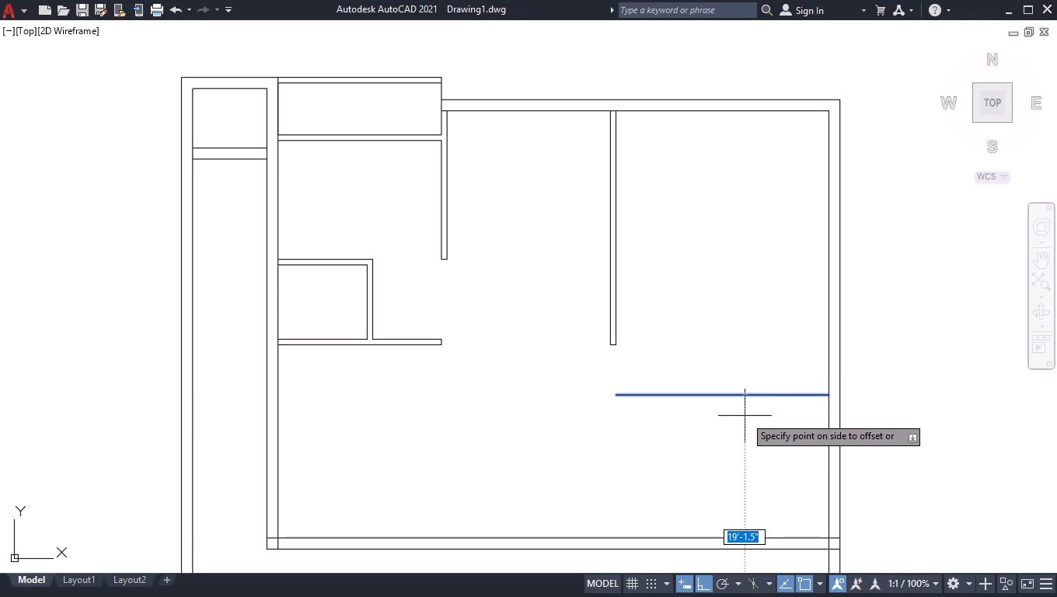
key("4")
type(".5")
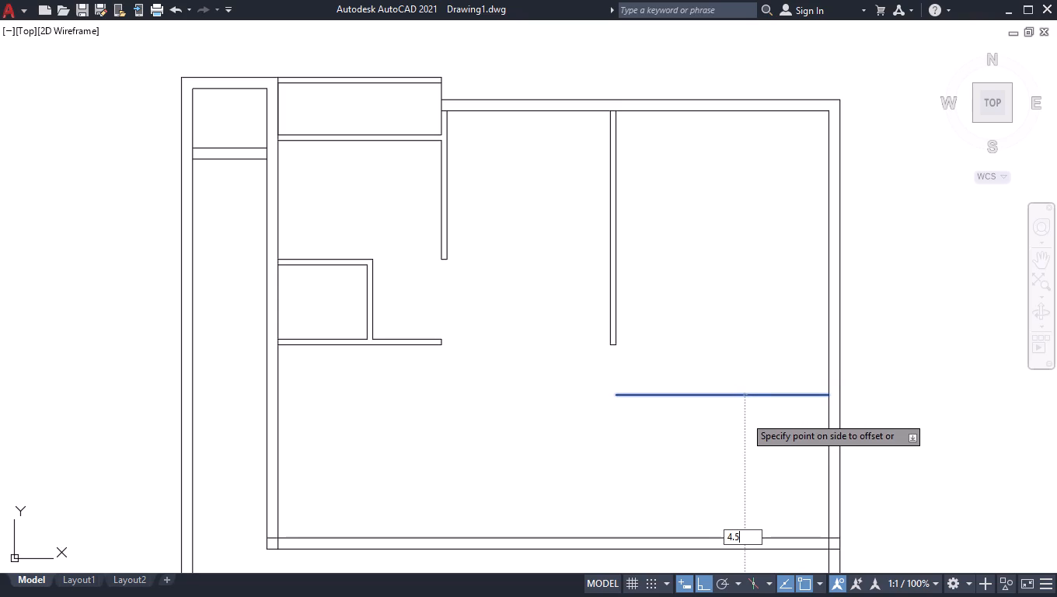
key("Return")
key("Return")
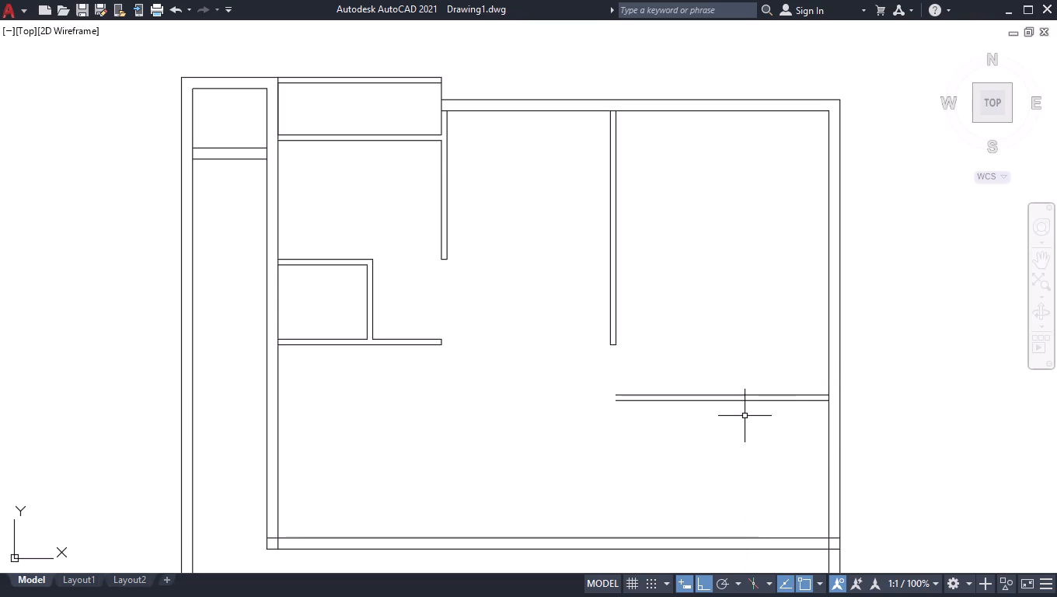
Measure the clear distance between the new horizontal partition and the bottom wall's upper line.
scroll(358, 344, "down", 1)
scroll(608, 479, "up", 1)
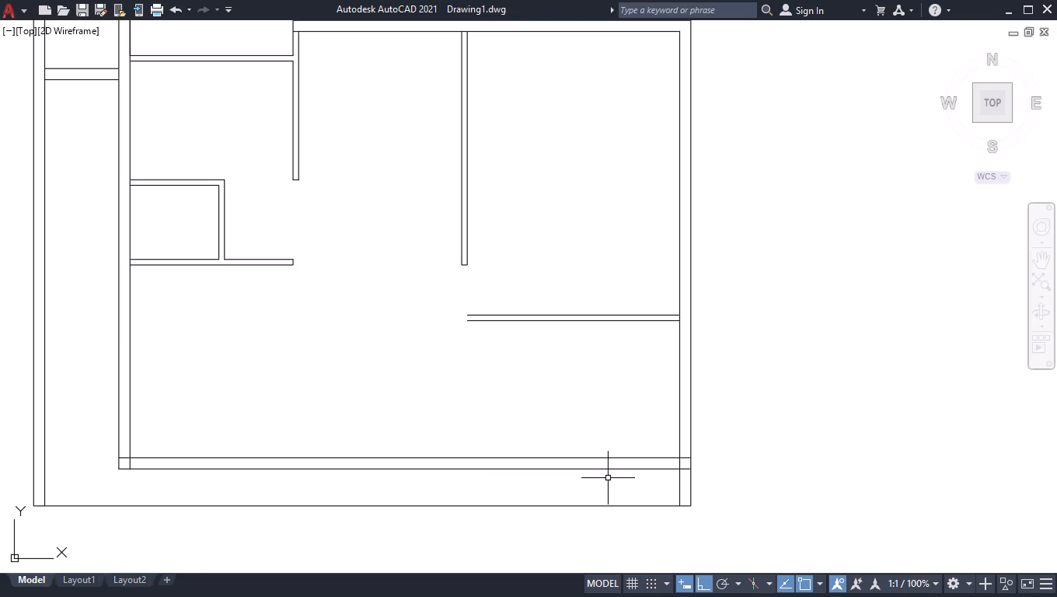
scroll(575, 356, "up", 1)
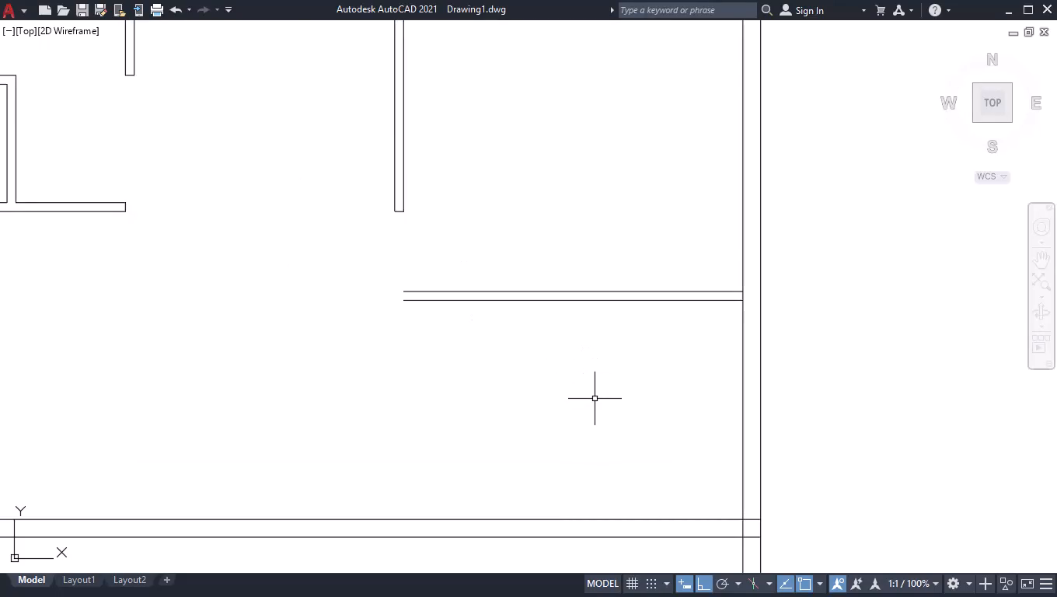
type("meas")
key("Return")
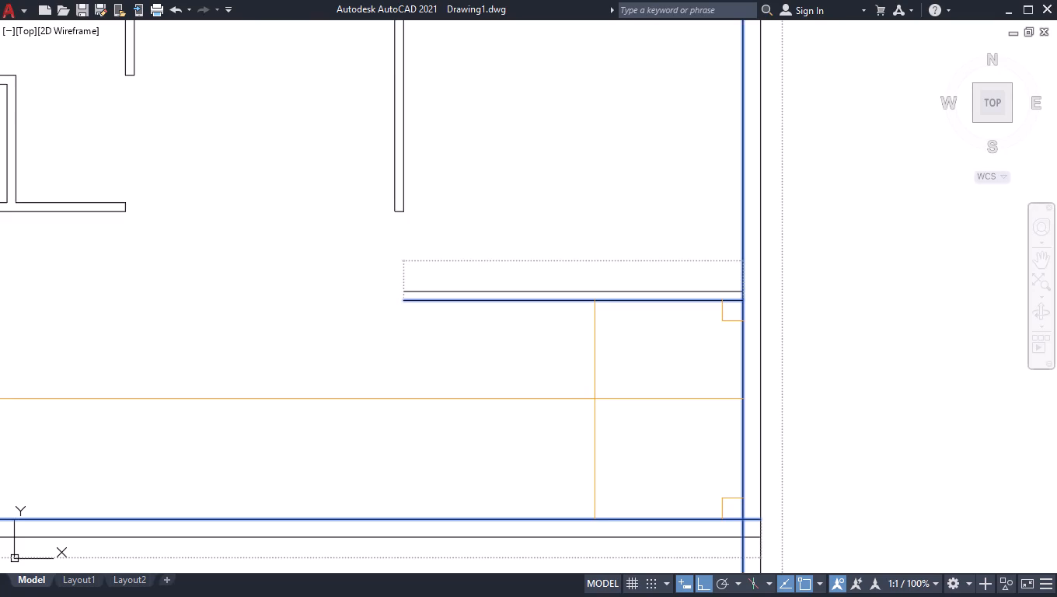
key("Return")
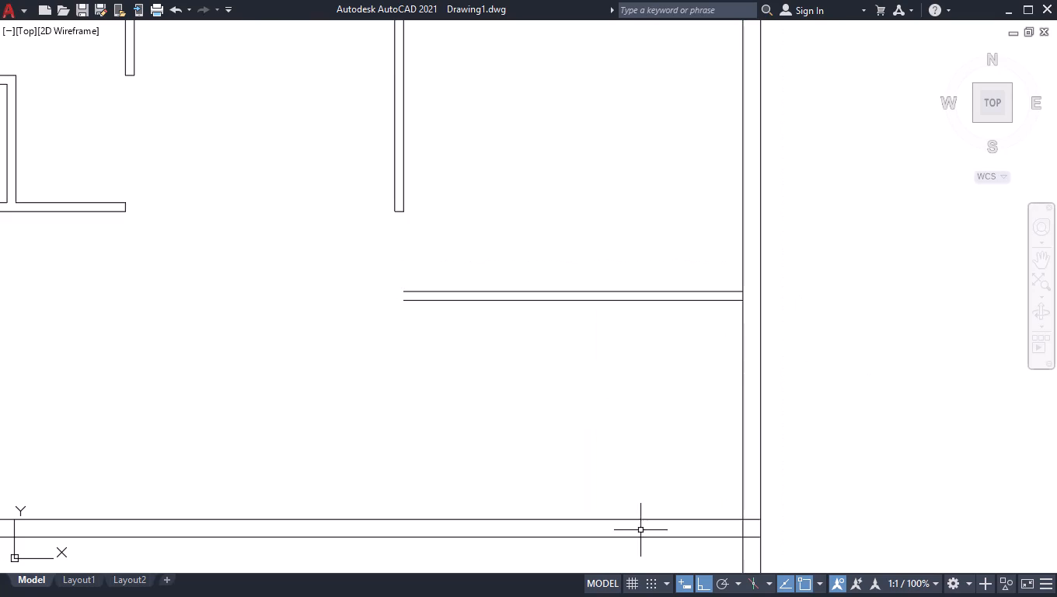
Break the right exterior wall's inner line at the horizontal partition's lower face and at the bottom wall's upper line.
type("br")
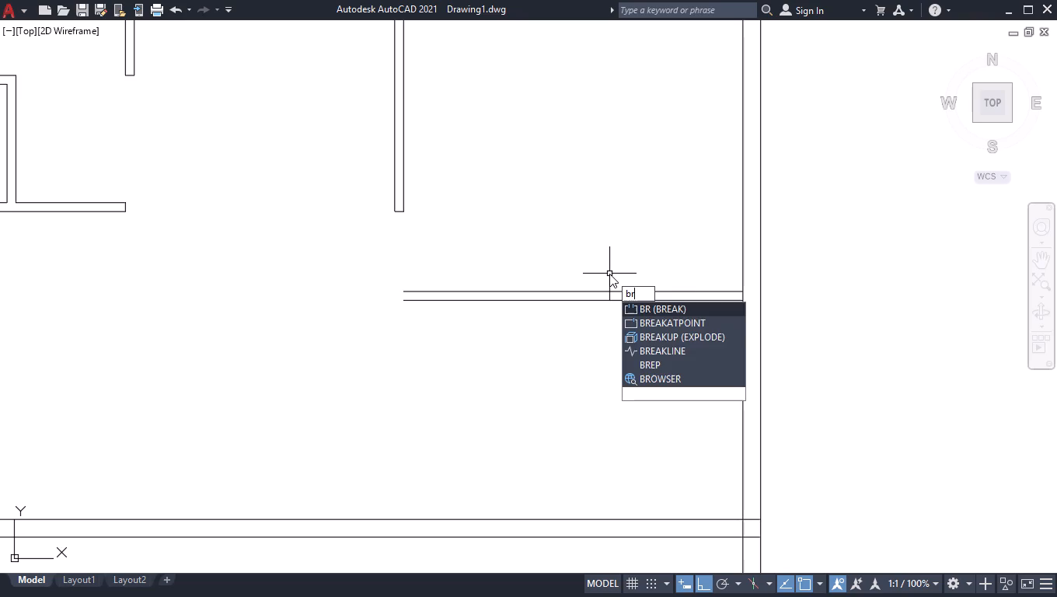
key("Down")
key("Return")
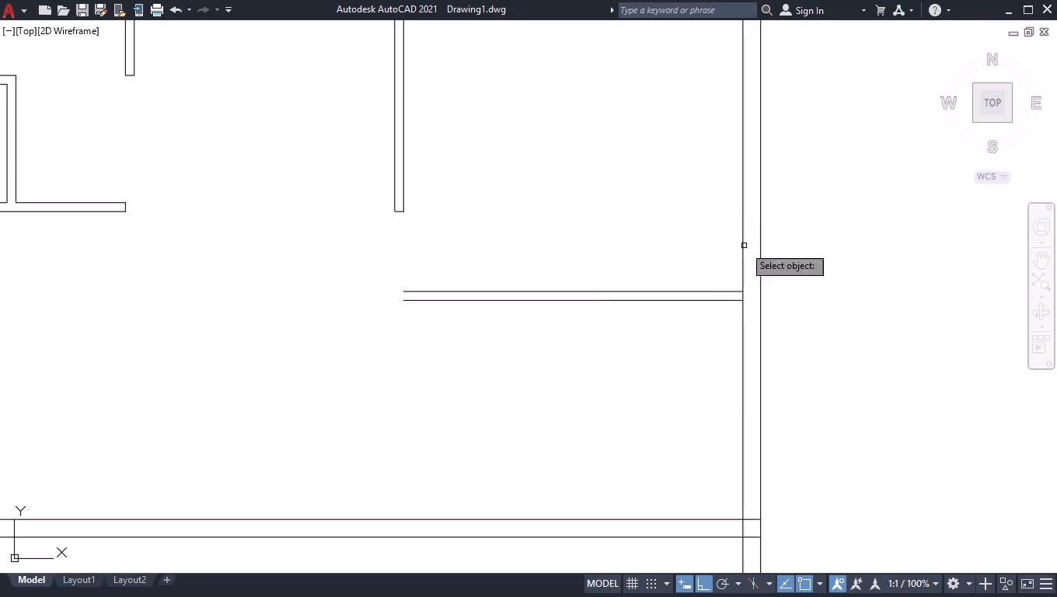
left_click(745, 314)
left_click(741, 301)
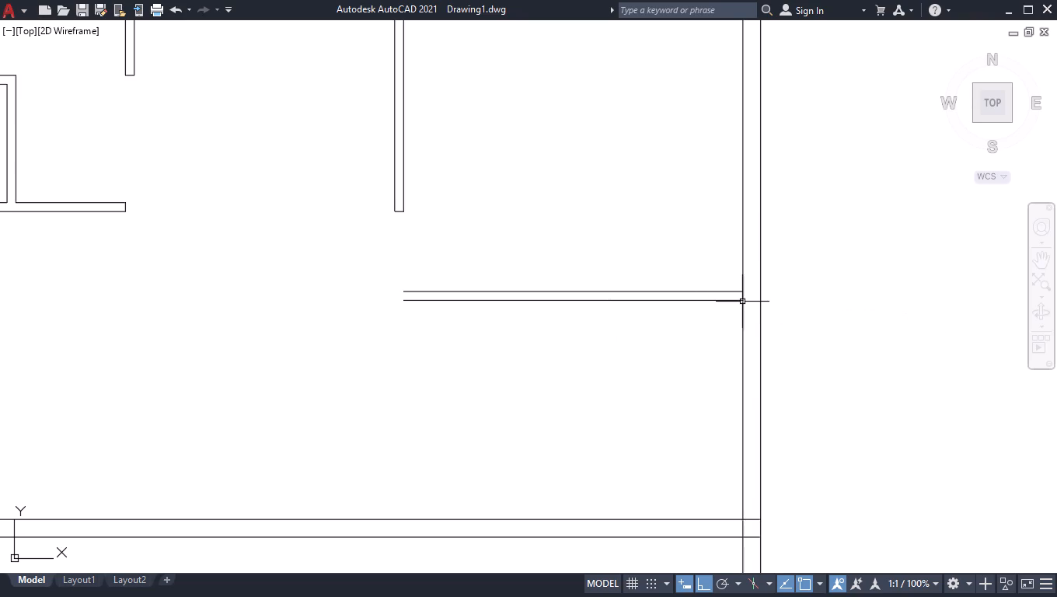
key("space")
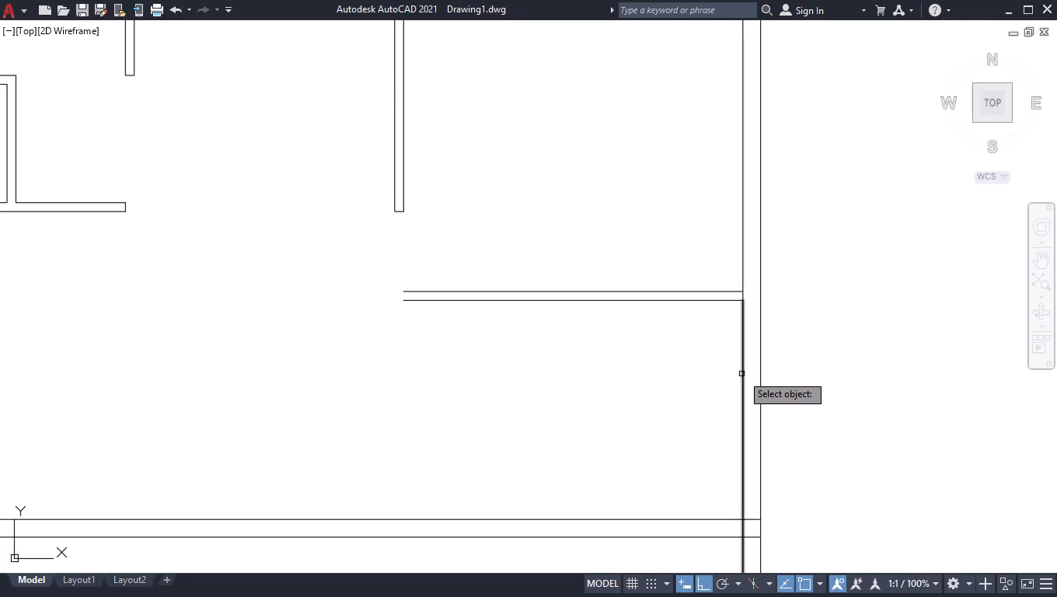
left_click(741, 372)
left_click(742, 522)
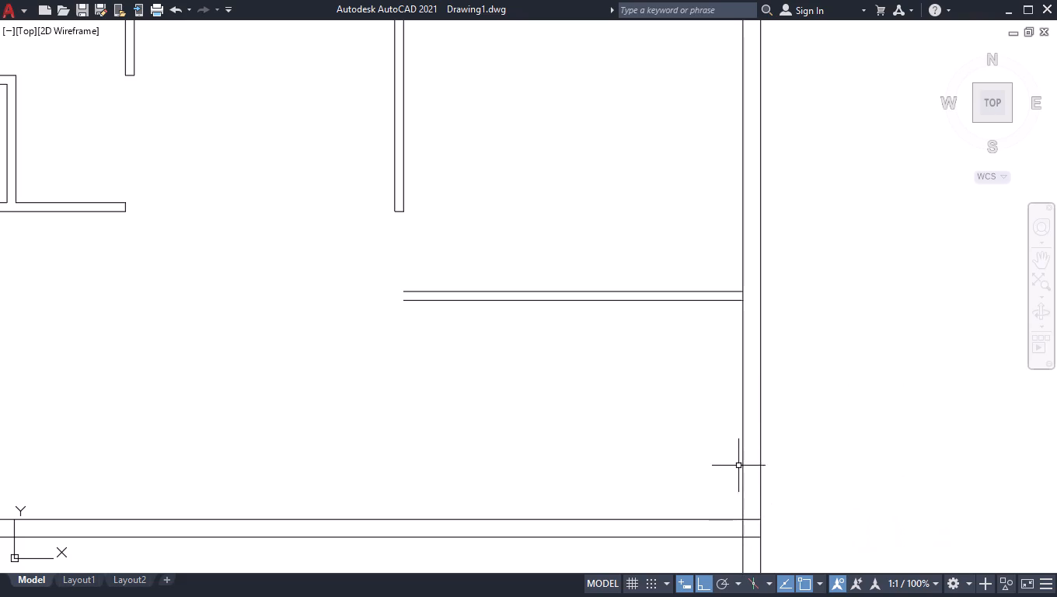
Offset the separated lower segment of the right wall's inner line 7' to the left.
type("off")
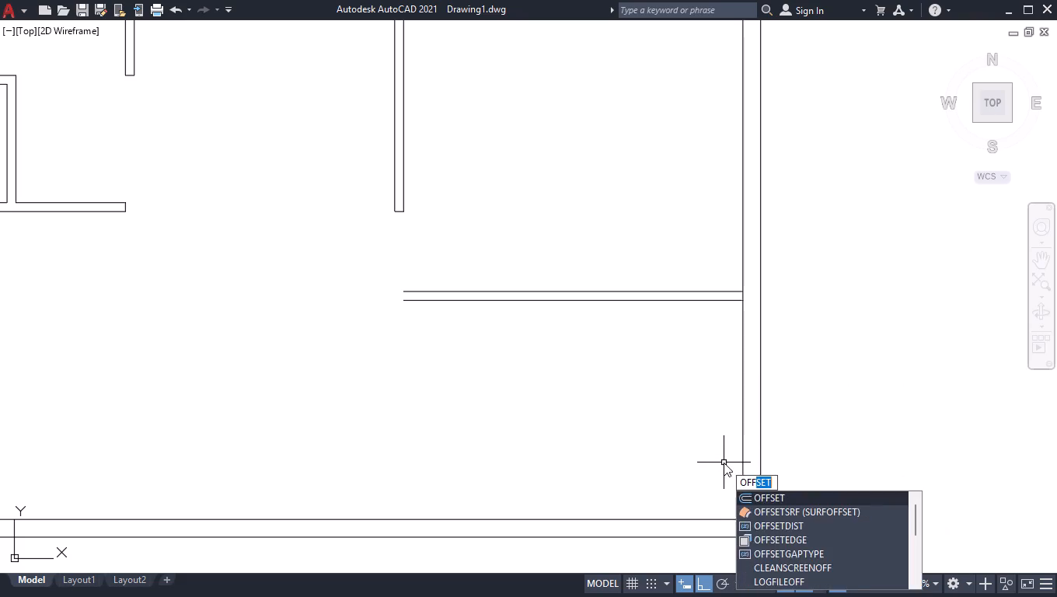
key("Return")
type("7'")
key("Return")
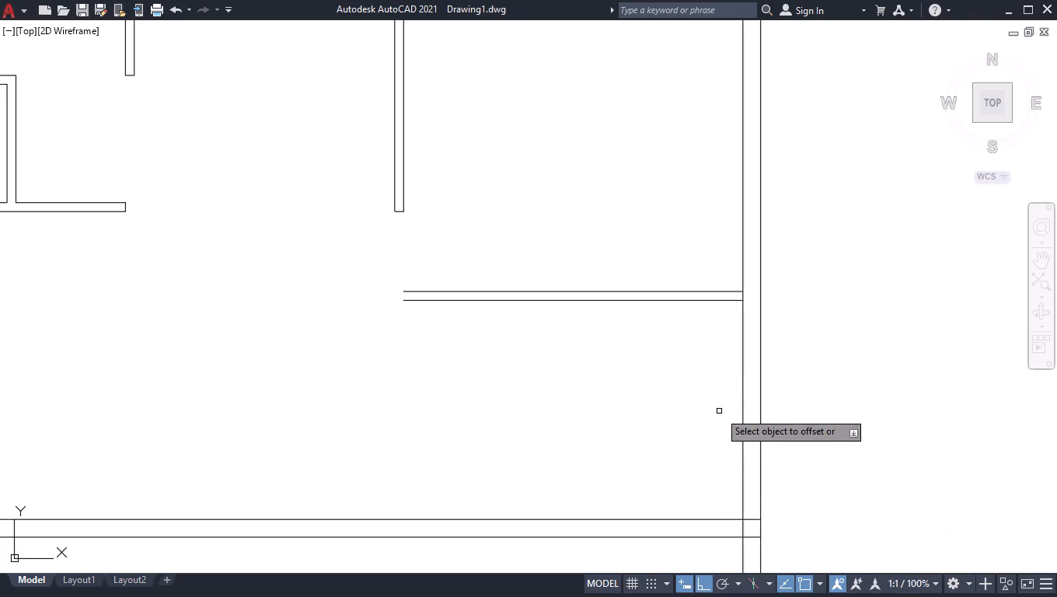
left_click(741, 377)
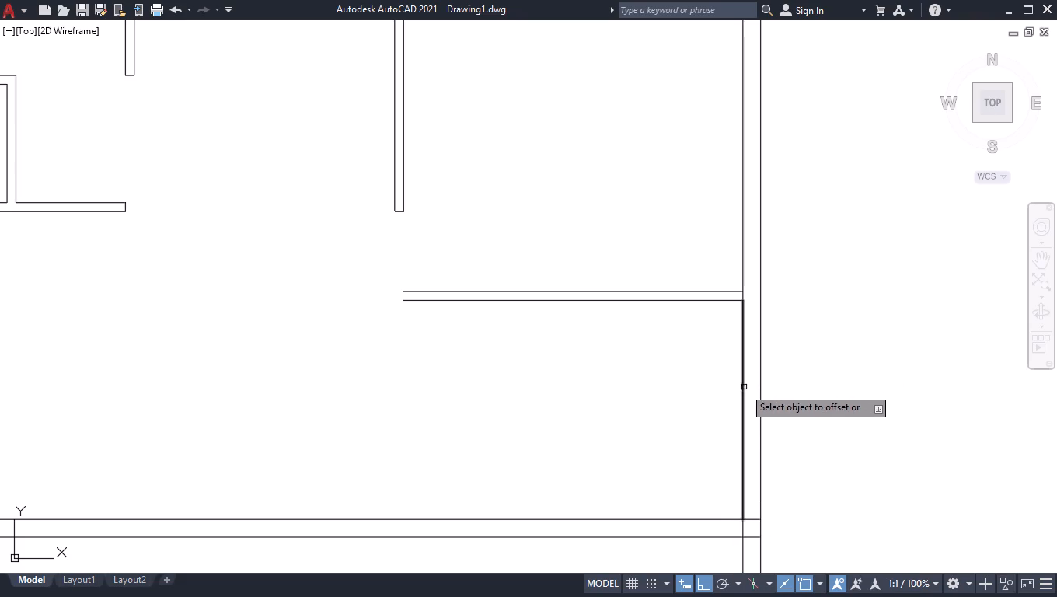
left_click(745, 390)
left_click(712, 392)
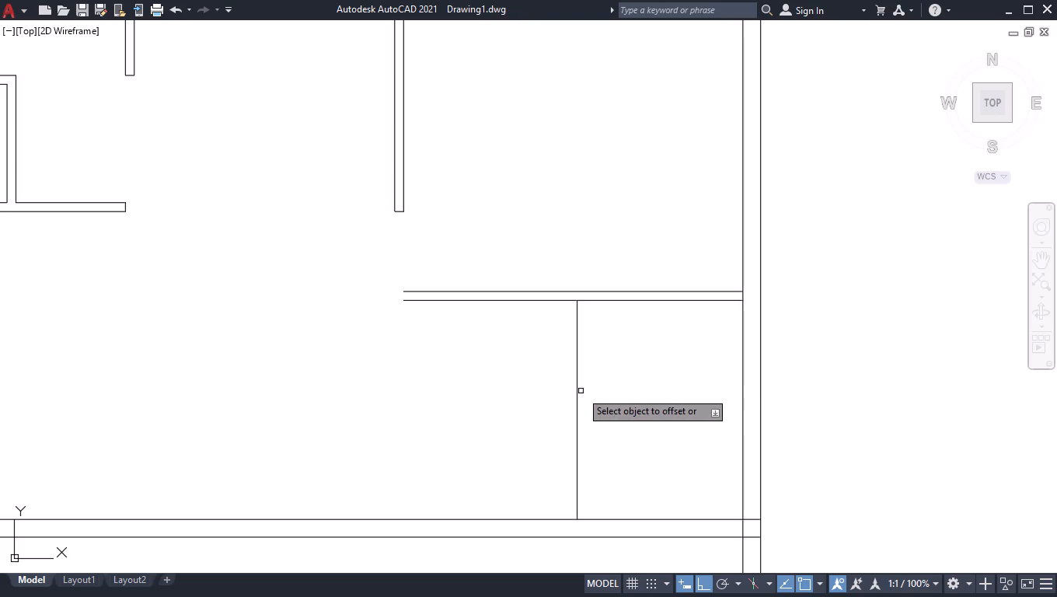
Offset the new vertical line 4.5" to the left to form the second face of the vertical partition.
left_click(579, 391)
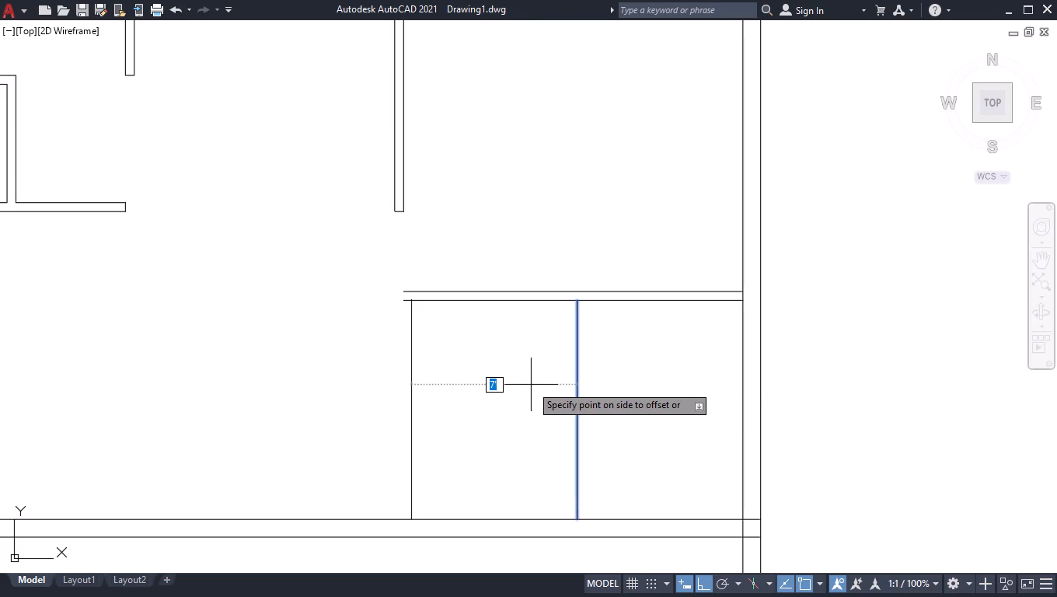
key("5")
key("BackSpace")
type("4.5")
key("Return")
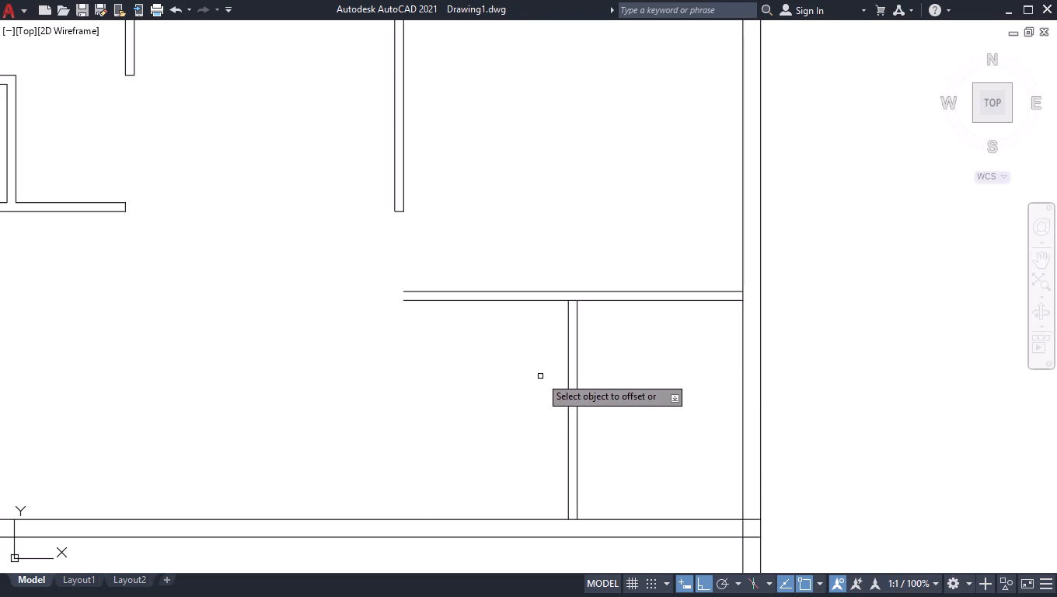
Offset the left face of the new vertical partition 7' to the left.
left_click(567, 391)
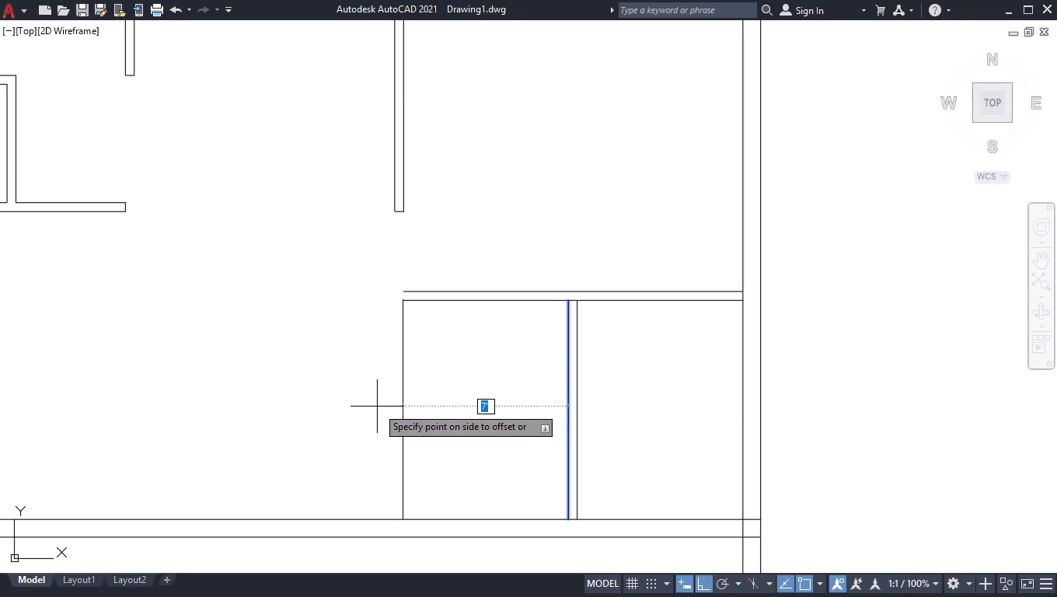
key("Return")
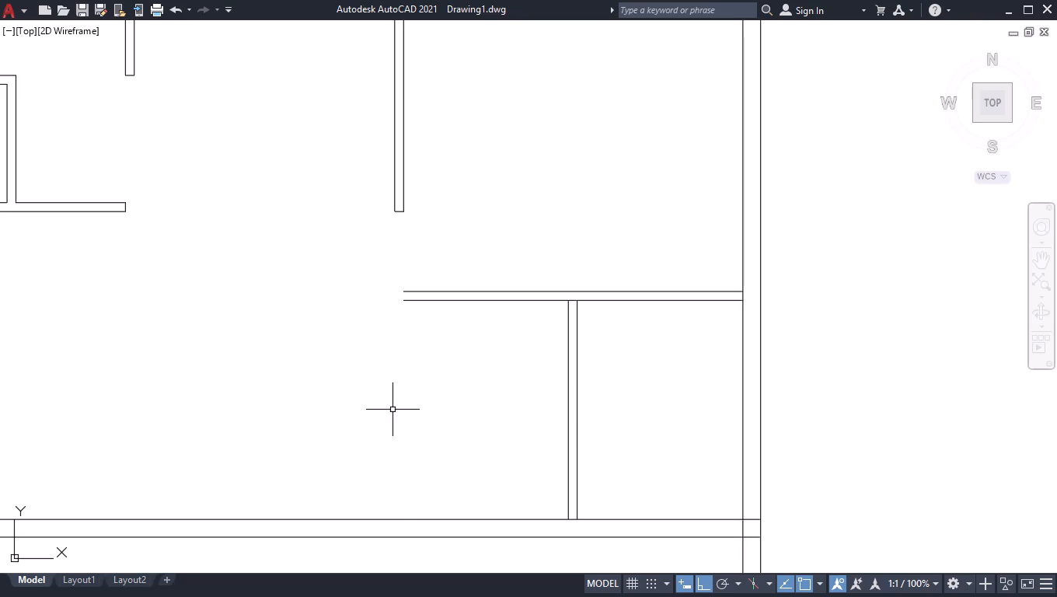
key("space")
key("7")
key("apostrophe")
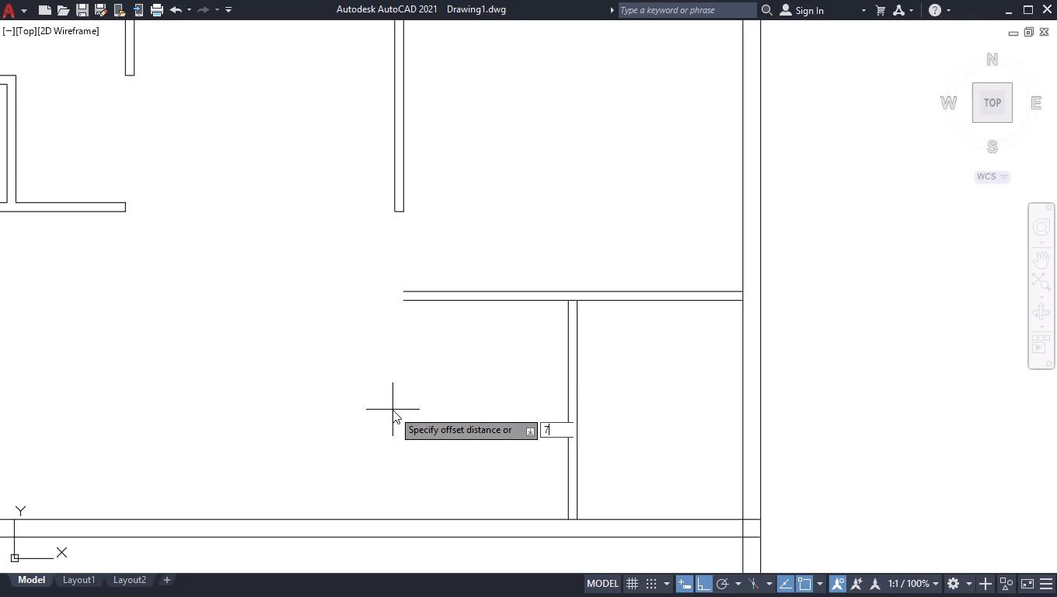
key("Return")
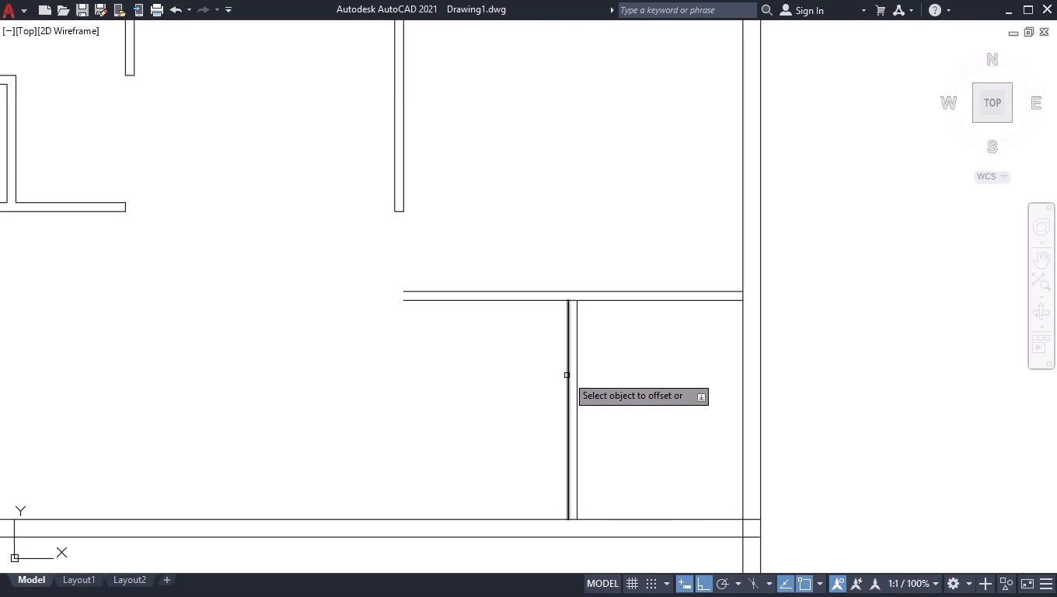
left_click(567, 380)
left_click(487, 407)
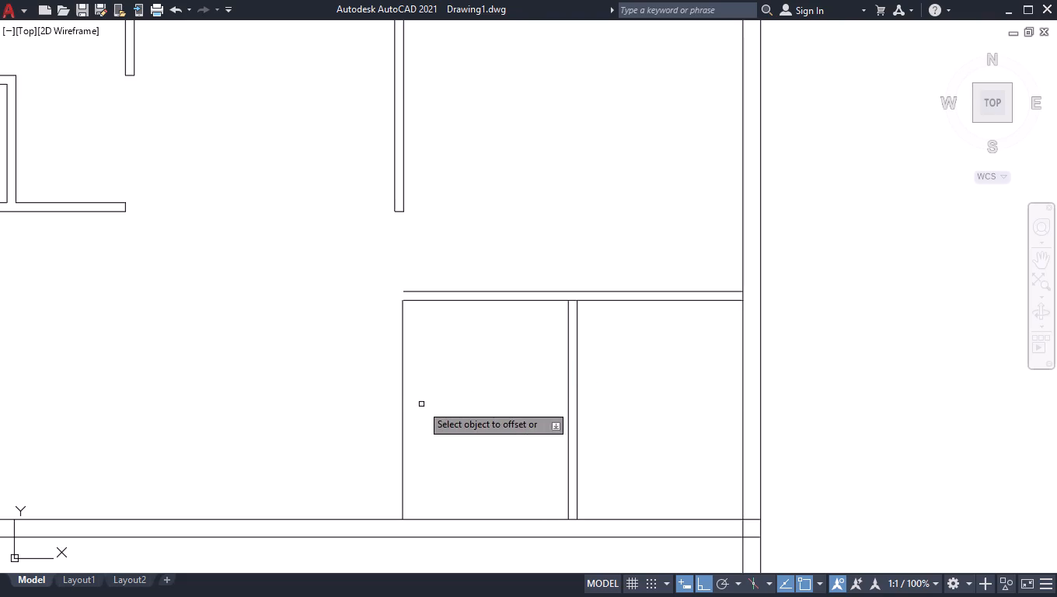
Offset the newest vertical line 4.5" to the left to form the second partition's other face.
left_click(403, 388)
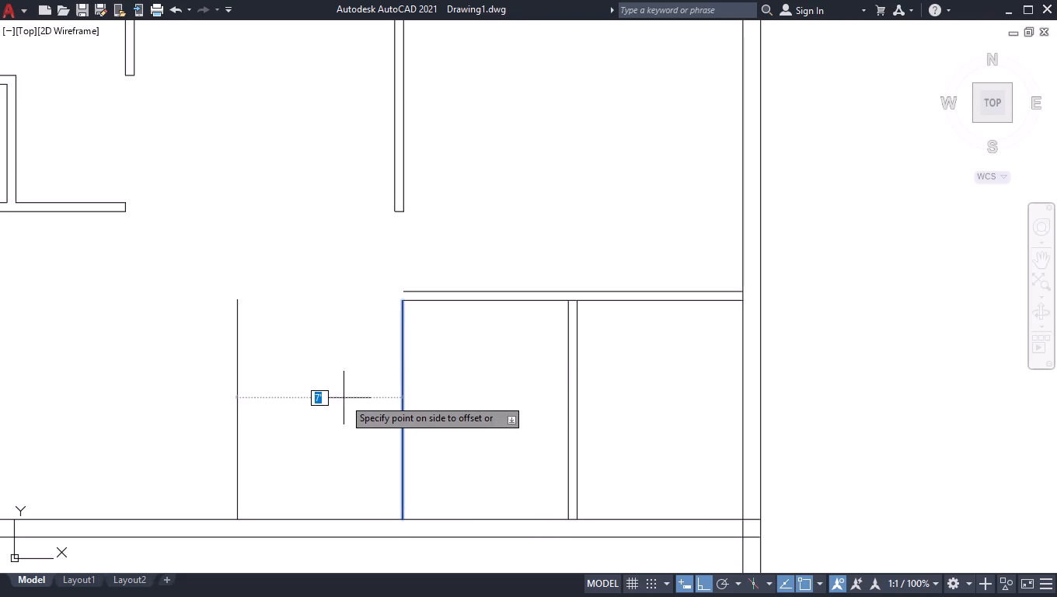
type("4.5")
key("Return")
key("Return")
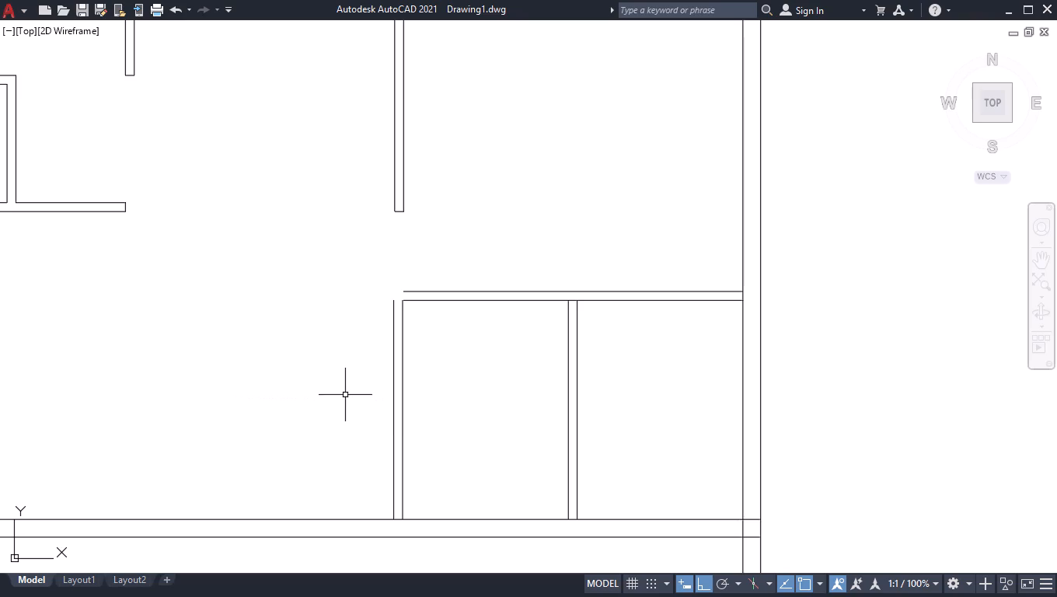
Measure the clear width and height of the large lower-left room between its surrounding walls.
scroll(542, 372, "down", 1)
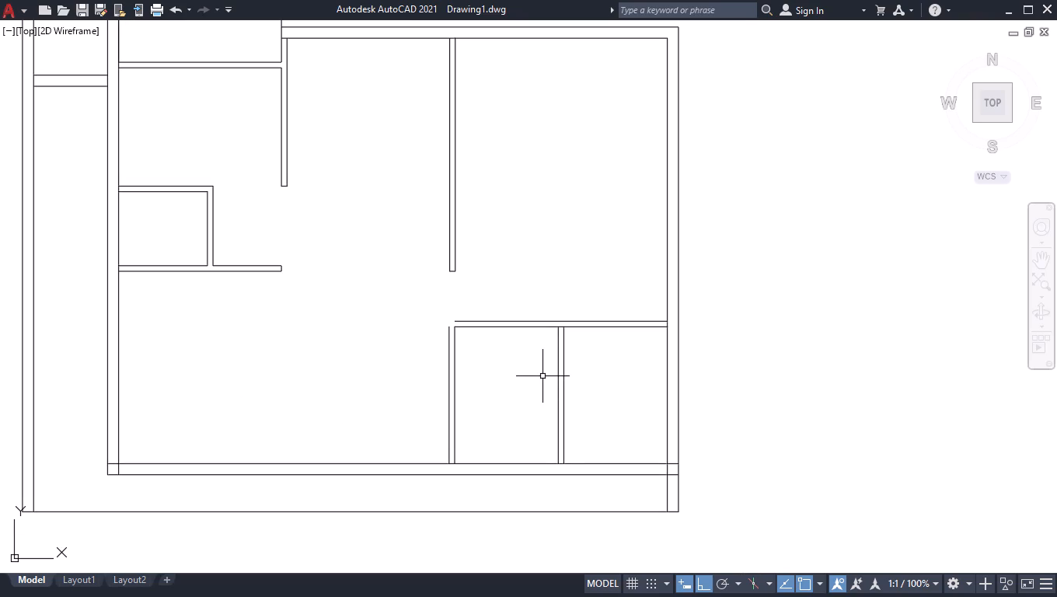
type("meas")
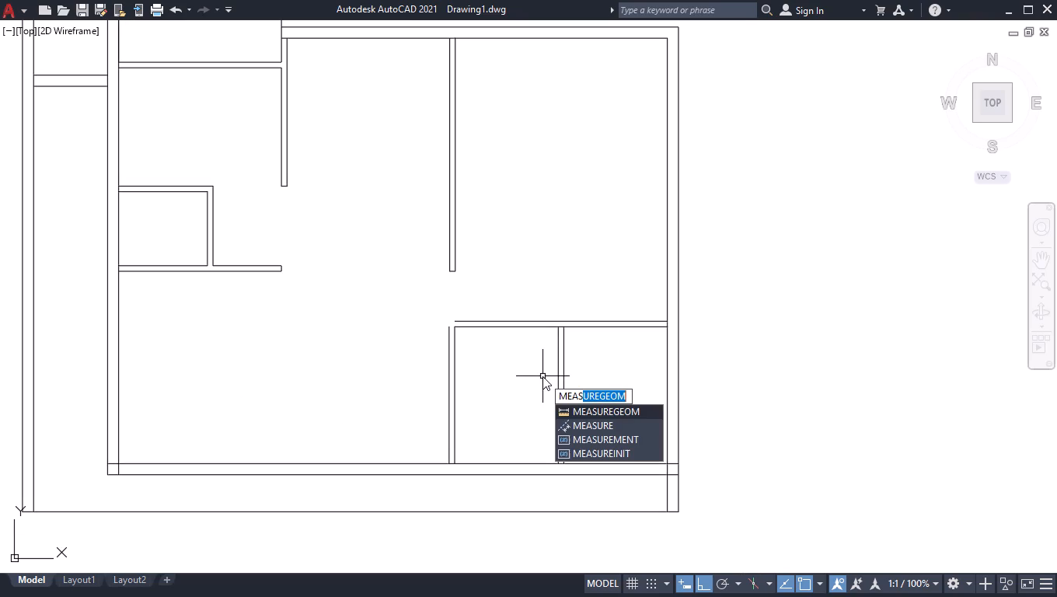
key("Return")
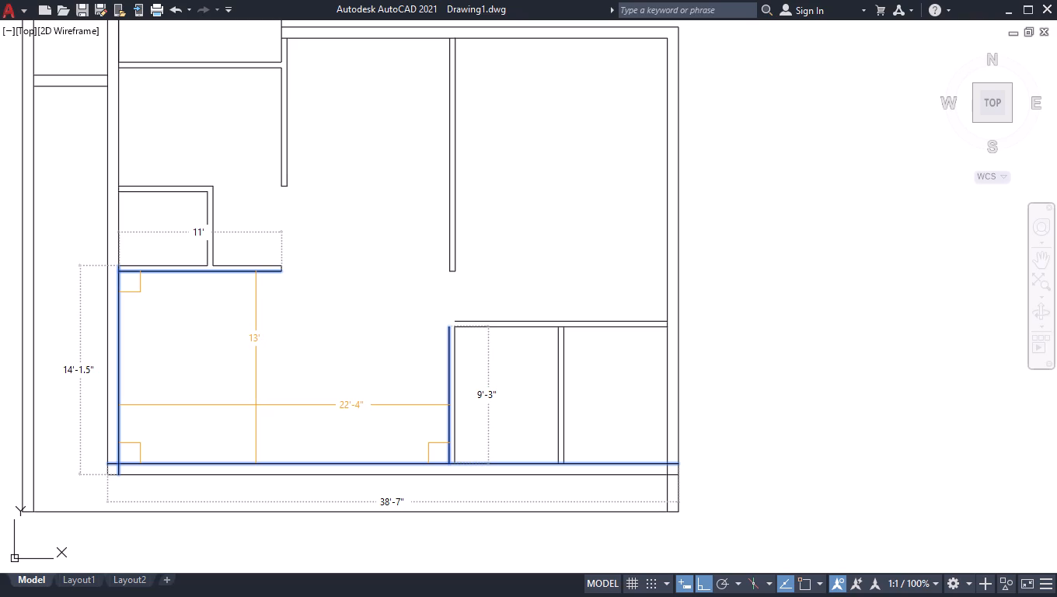
key("Return")
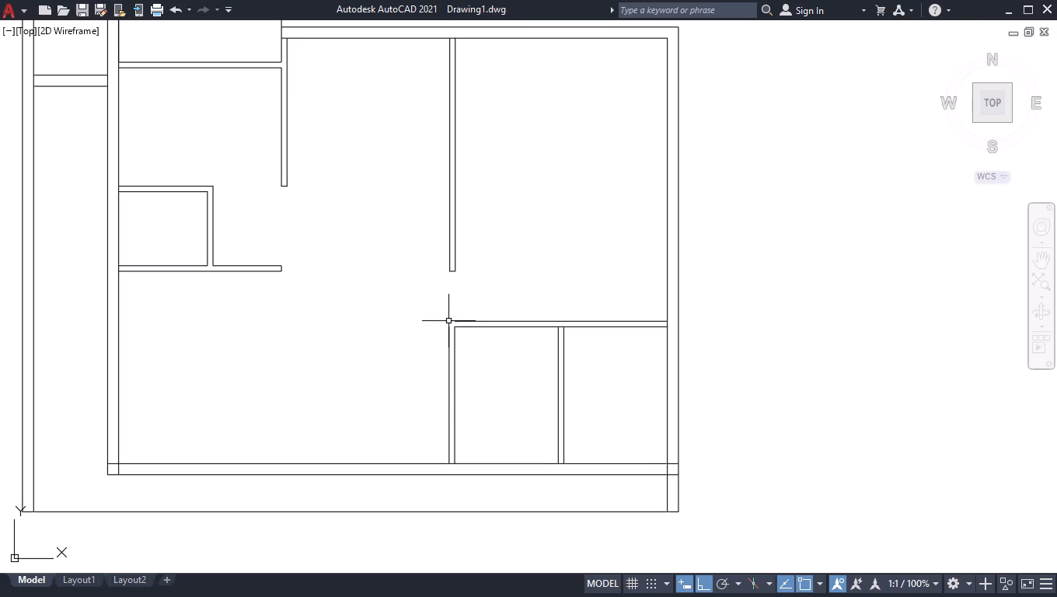
Extend the lower line of the horizontal partition to the right face of the leftmost new vertical partition.
scroll(452, 320, "up", 4)
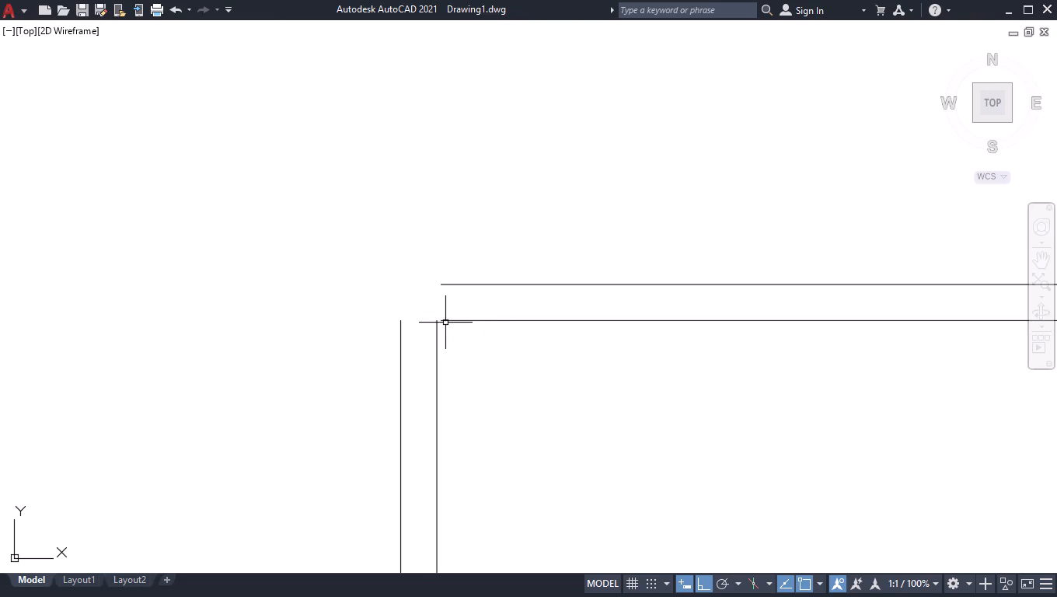
scroll(445, 325, "down", 2)
scroll(468, 330, "up", 3)
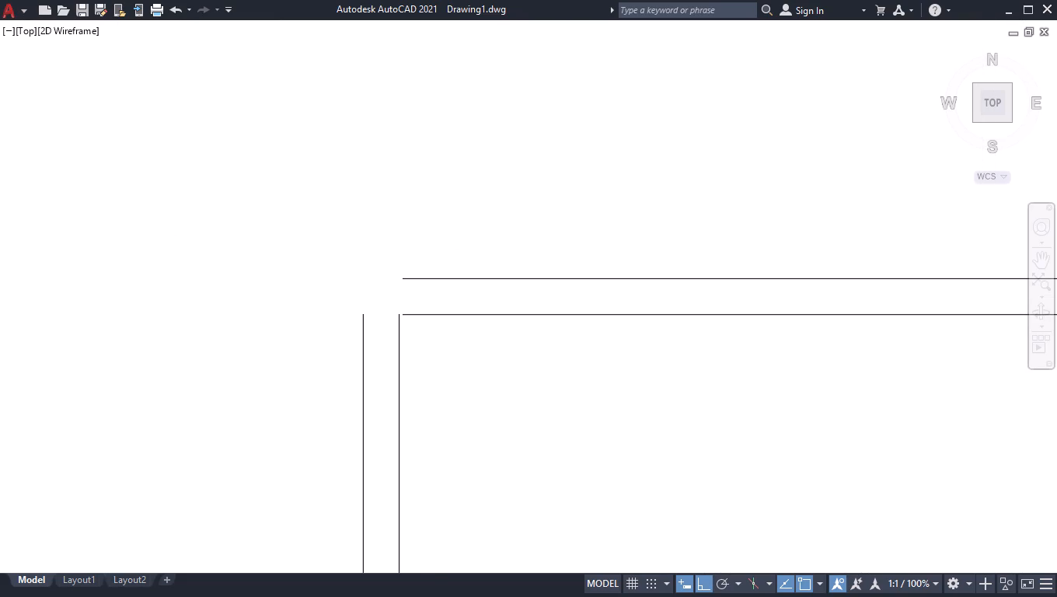
type("ex")
key("Return")
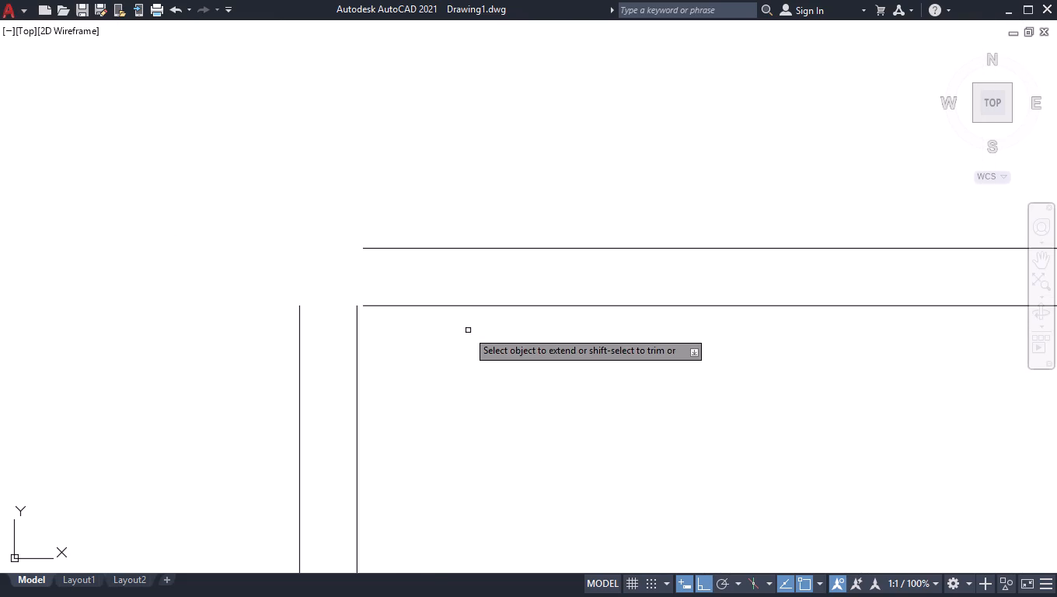
left_click(401, 305)
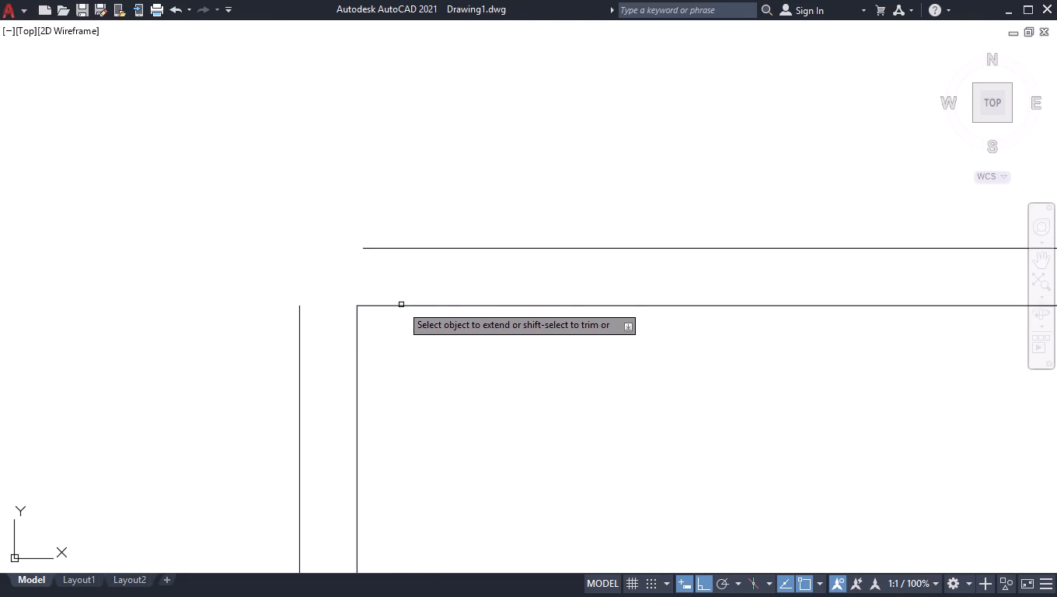
key("Return")
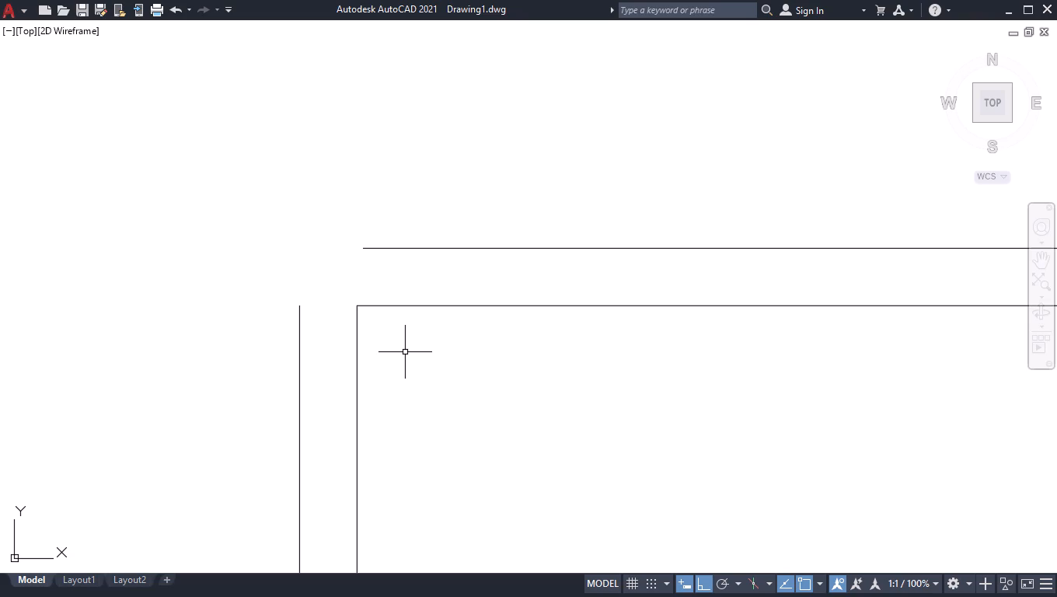
Draw lines from the top of the leftmost new partition's left face: 9" up, 4.5" further up, and 4.5" to the right.
key("l")
key("Return")
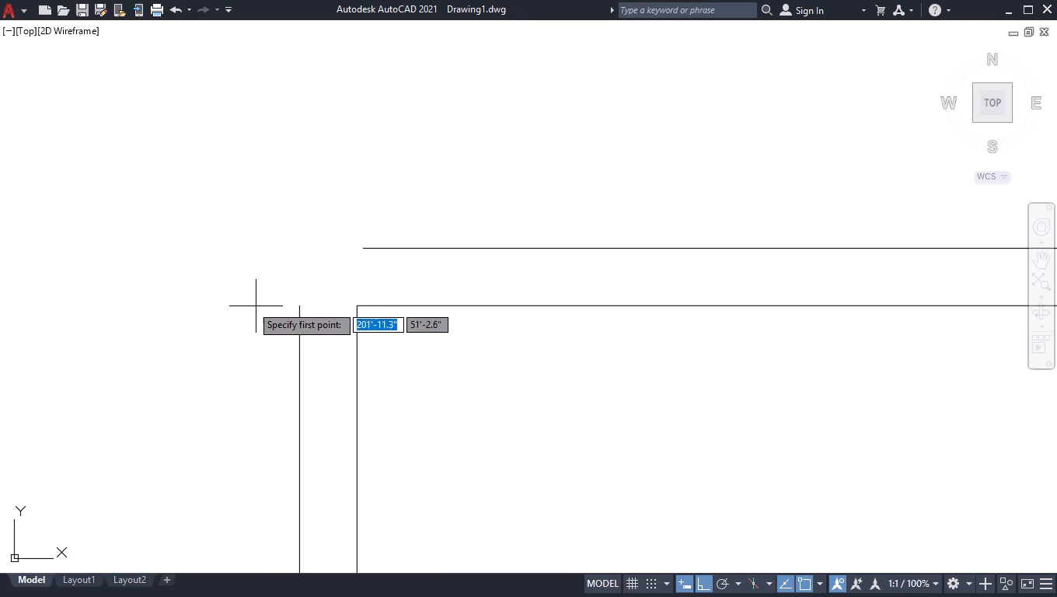
left_click(298, 304)
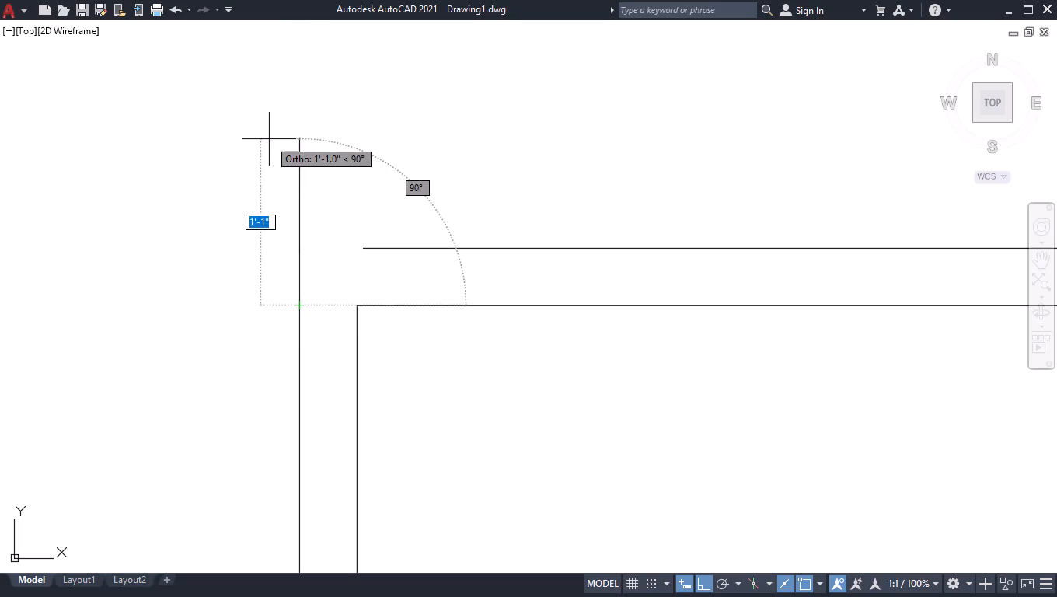
key("9")
key("Return")
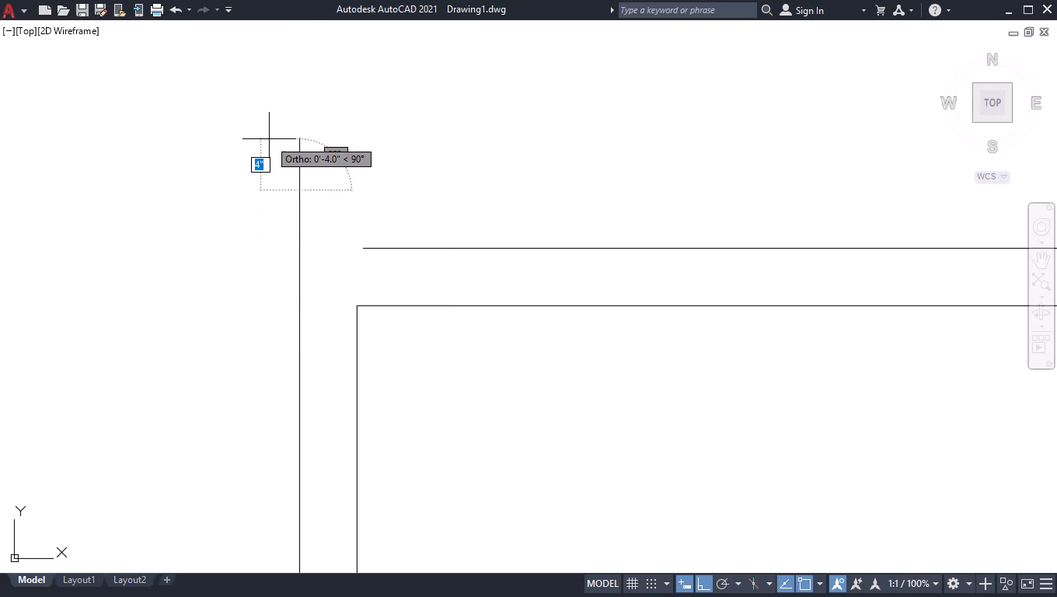
key("4")
type(".5")
key("Return")
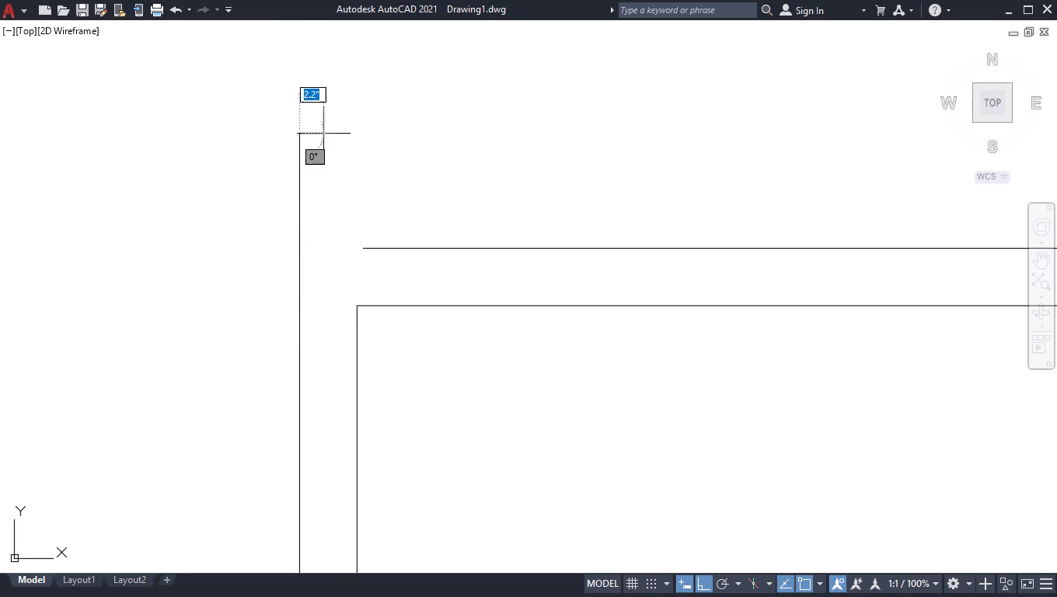
type("4.5")
key("Return")
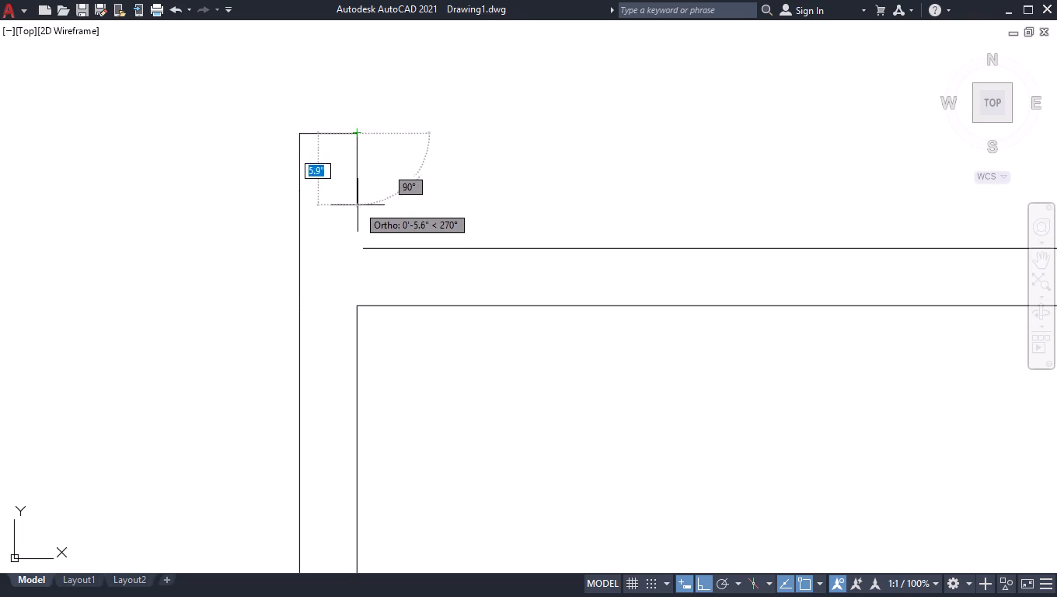
key("space")
Draw a vertical line from the partition's inner corner up to the end of the 4.5" cap, closing the wall stub.
key("space")
left_click(361, 305)
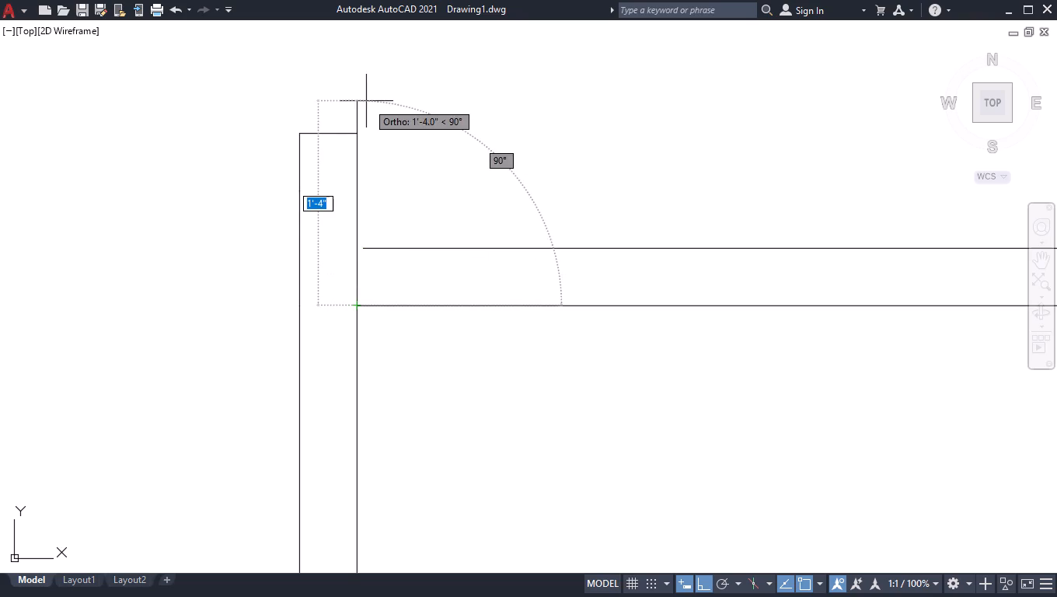
left_click(353, 133)
key("space")
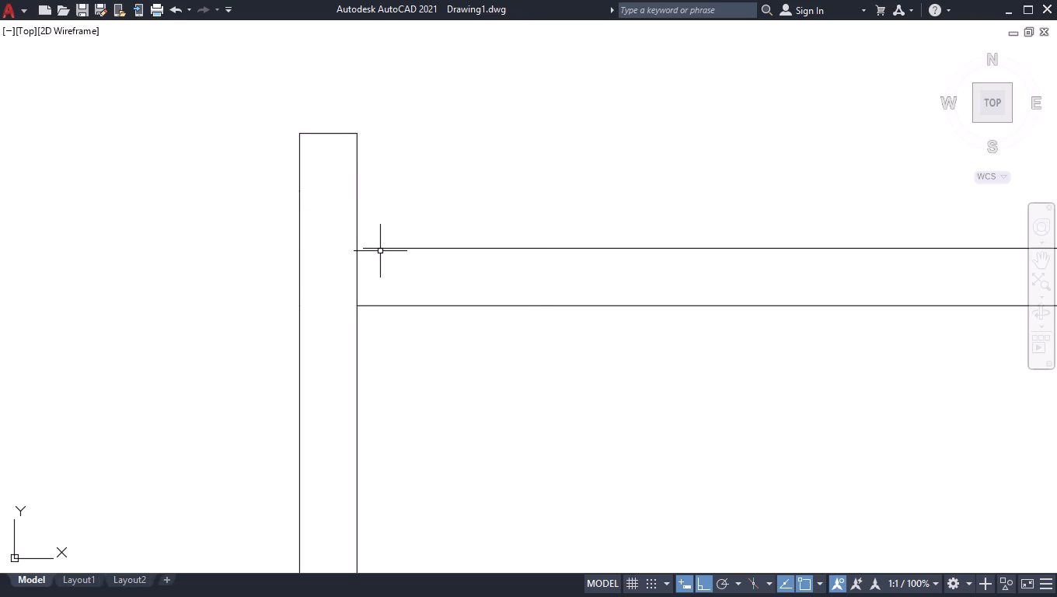
Extend the upper line of the horizontal partition to the right face of the wall stub.
type("ex")
key("Return")
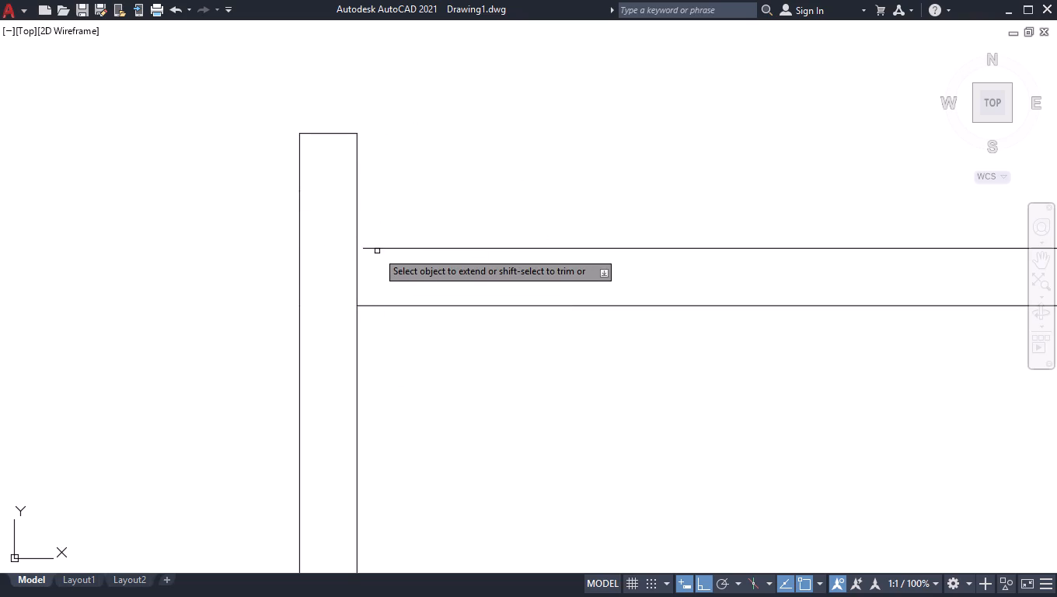
left_click(374, 246)
key("Return")
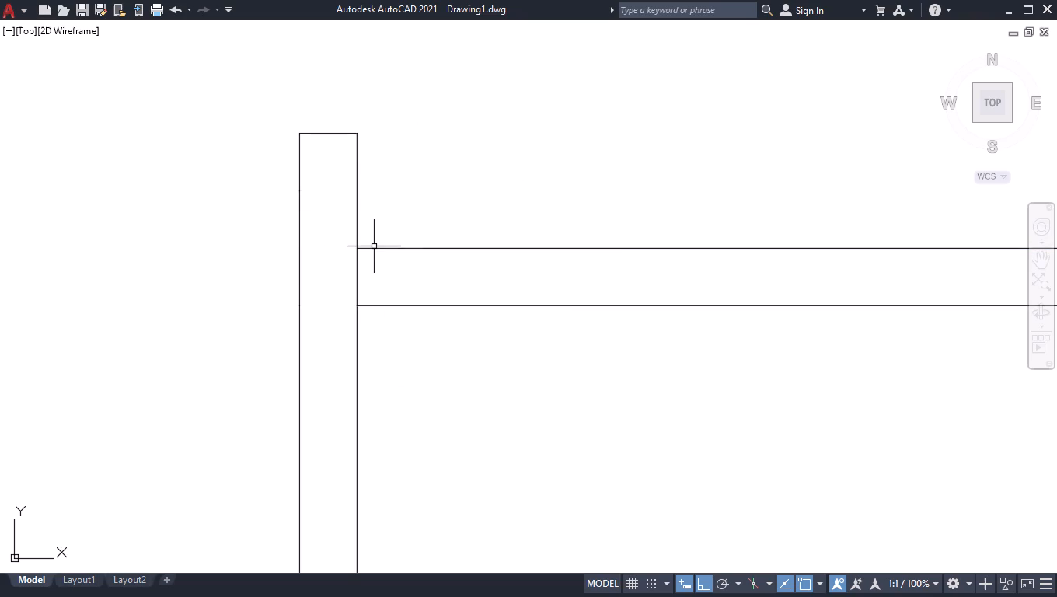
scroll(338, 228, "down", 4)
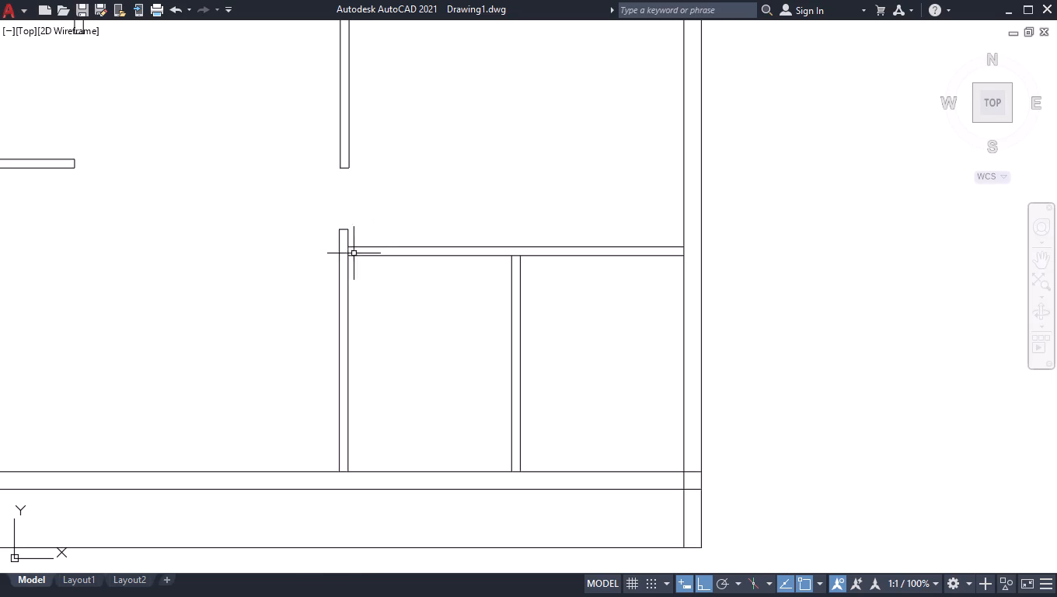
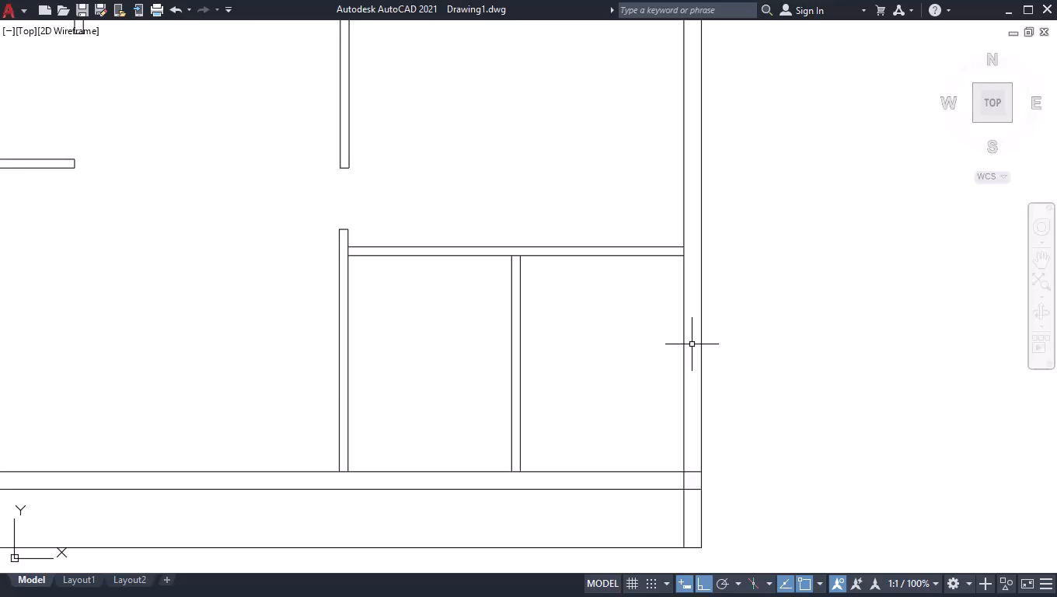
Break the top wall's inner line at the facing sides of the two long upper partitions, isolating the segment between them.
scroll(626, 341, "down", 3)
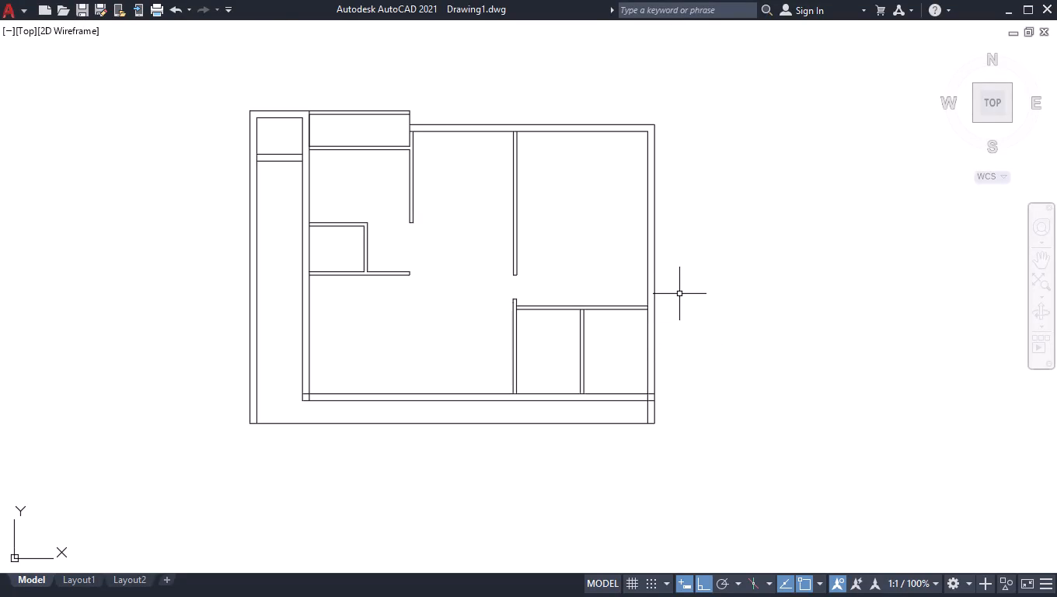
scroll(508, 144, "down", 1)
scroll(490, 131, "up", 3)
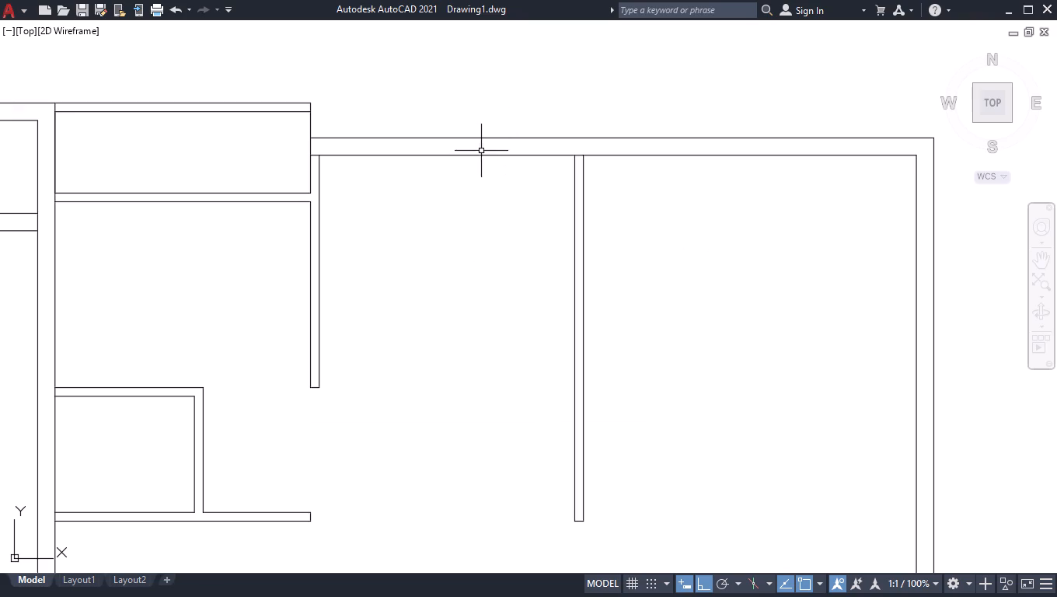
scroll(477, 155, "up", 2)
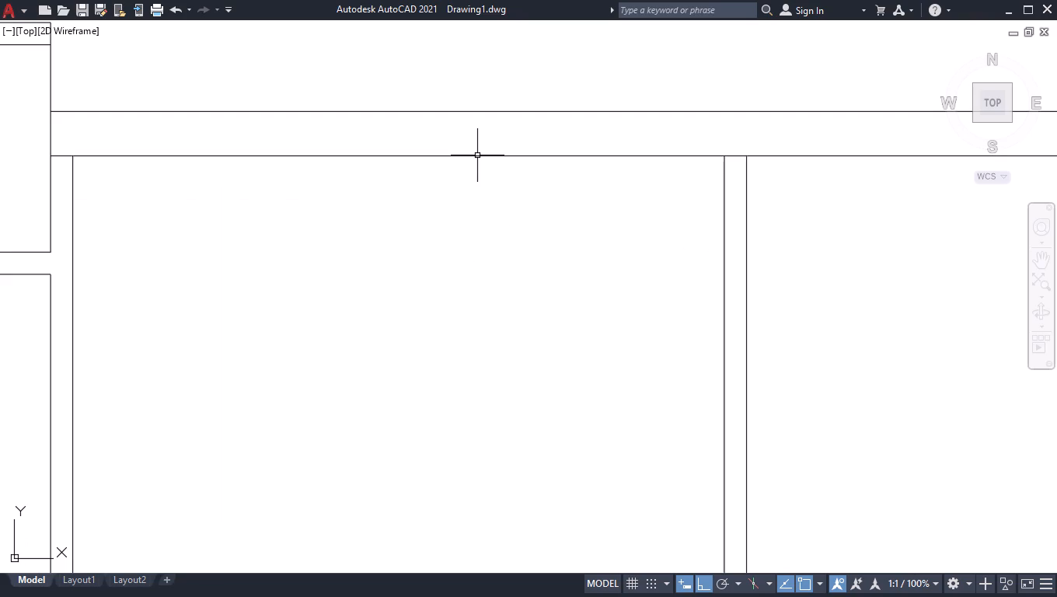
type("br")
key("Down")
key("Return")
left_click(85, 153)
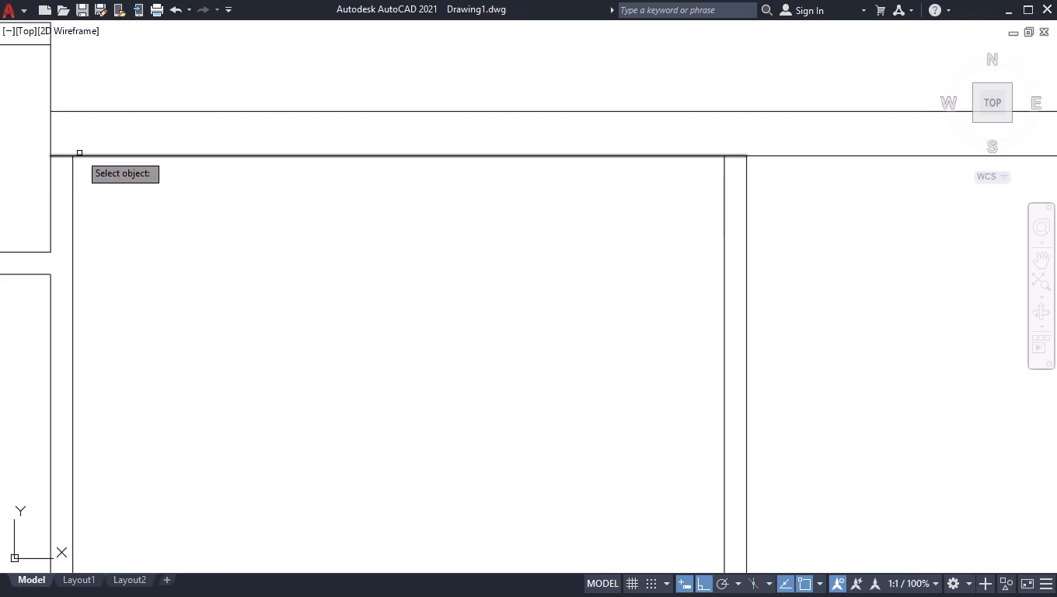
left_click(79, 153)
left_click(79, 156)
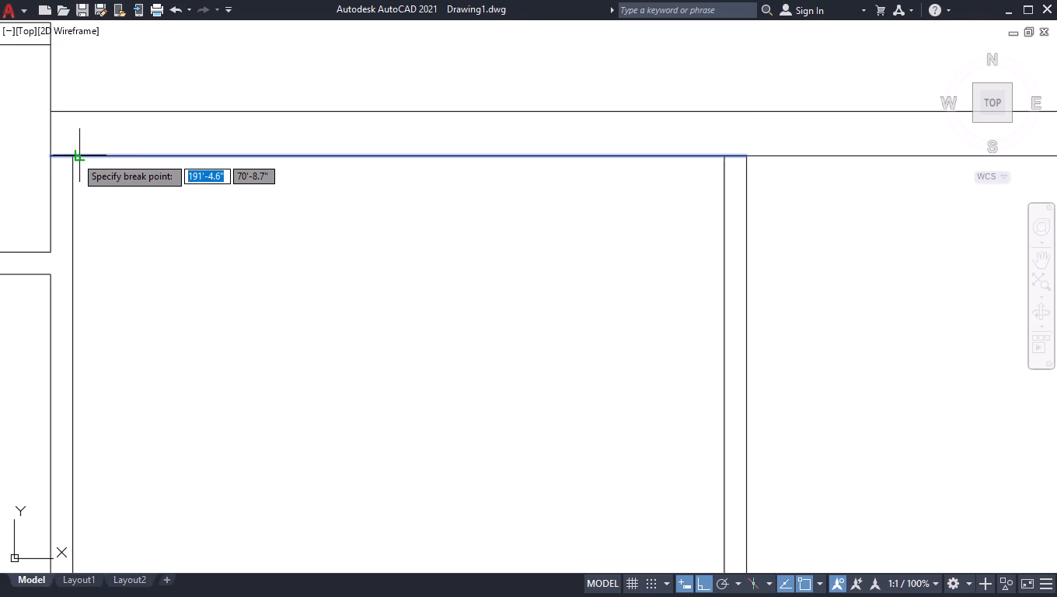
left_click(71, 156)
key("space")
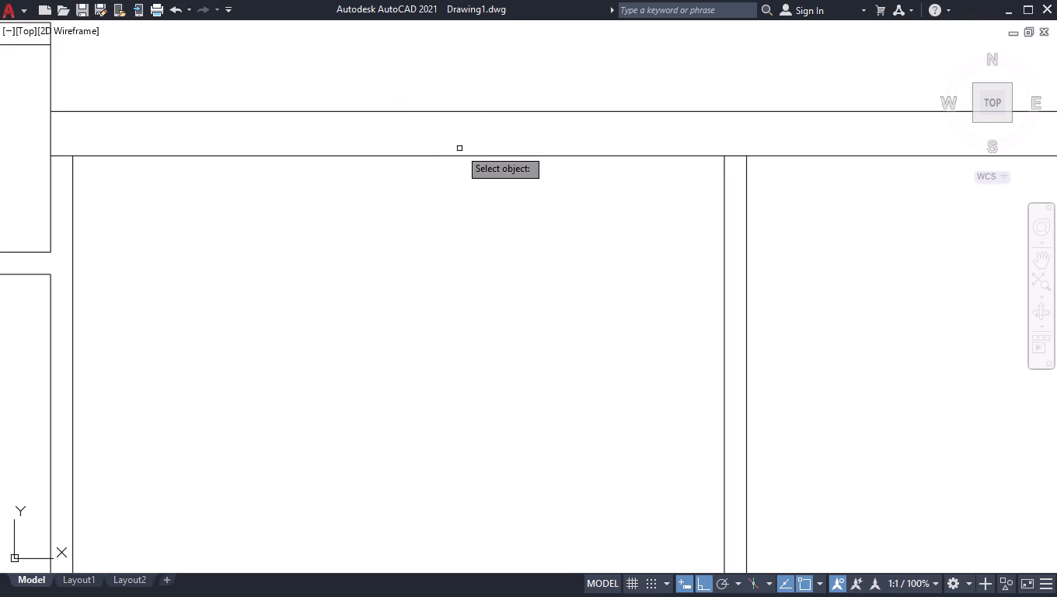
left_click(468, 156)
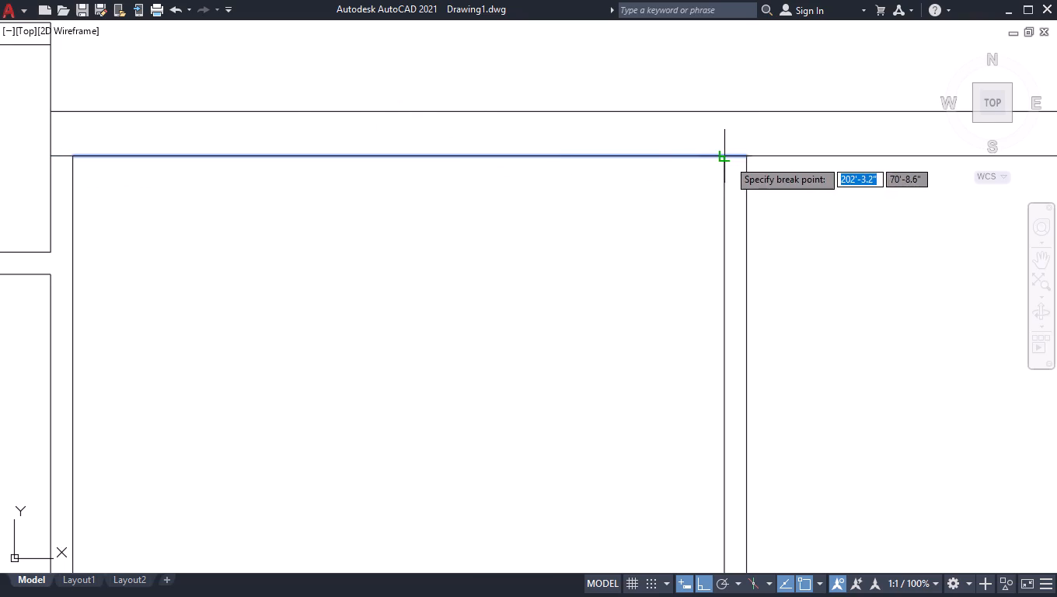
left_click(728, 159)
Offset the isolated wall segment downward and the two facing partition lines inward by 3'6".
type("off")
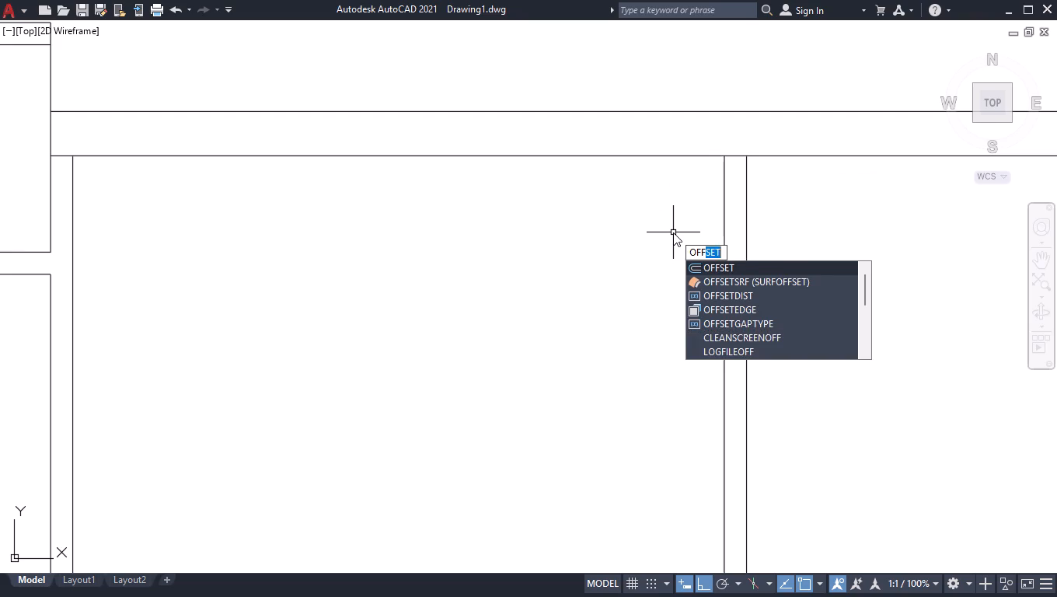
key("Return")
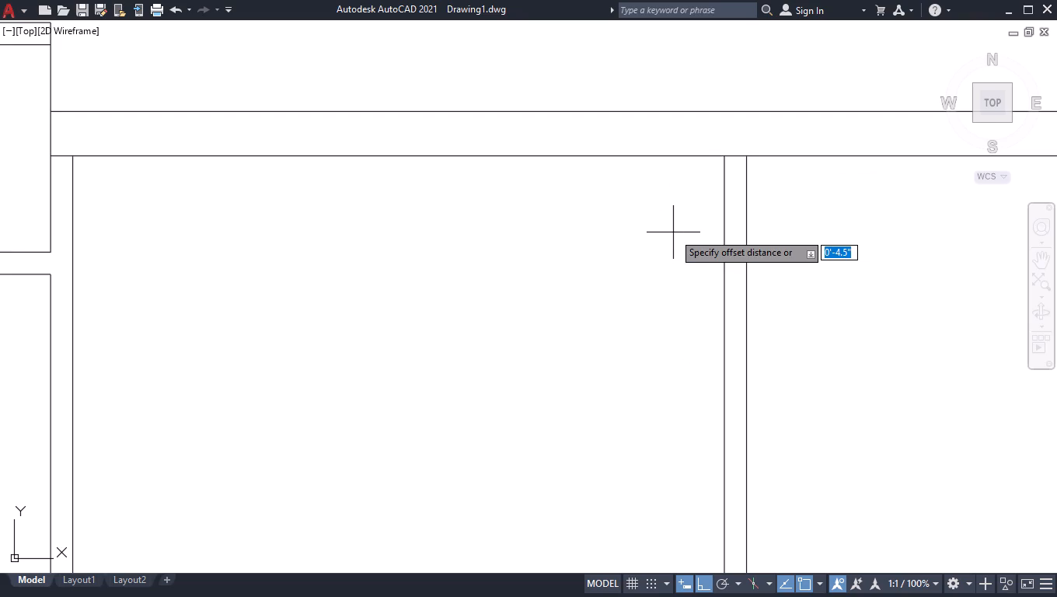
type("3'6")
key("Return")
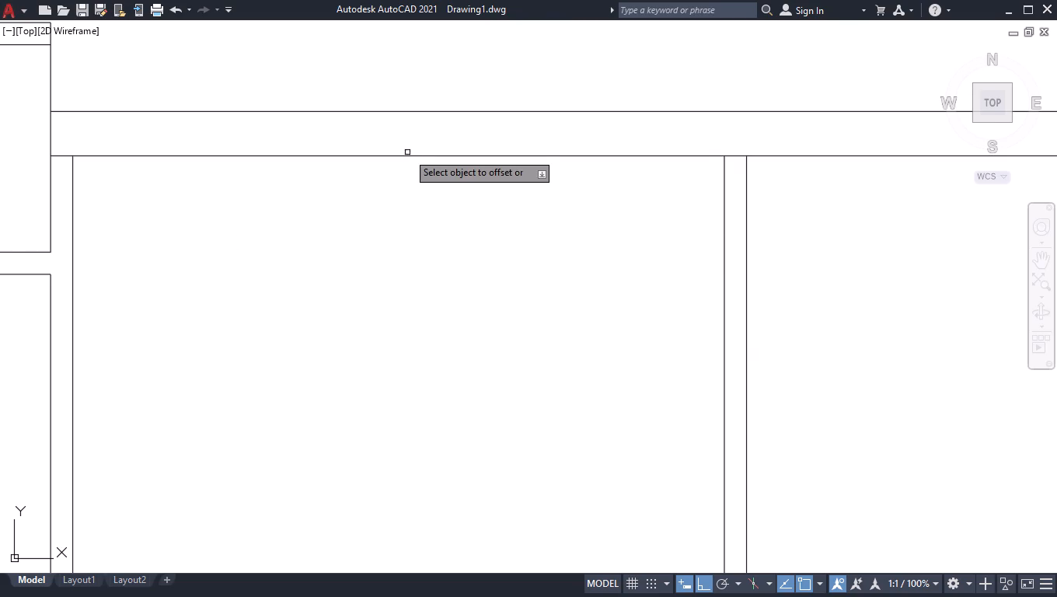
double_click(405, 154)
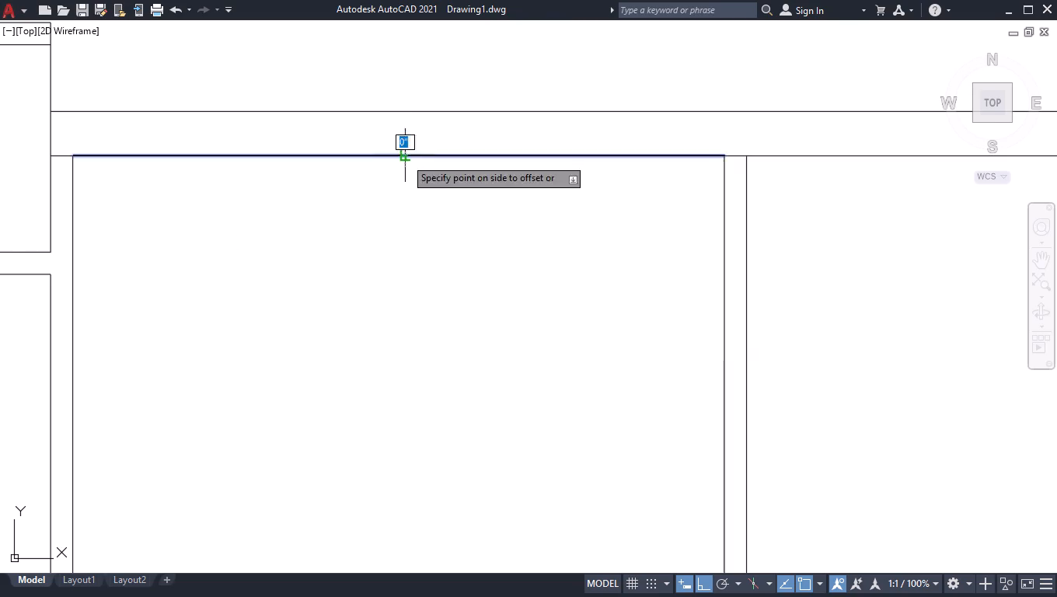
left_click(411, 316)
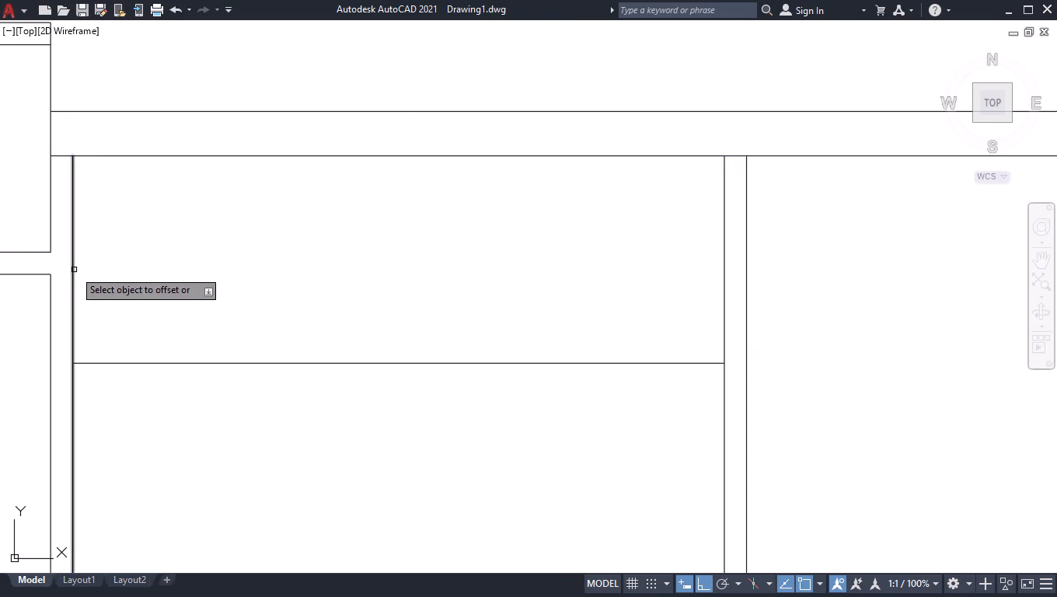
left_click(73, 267)
left_click(189, 261)
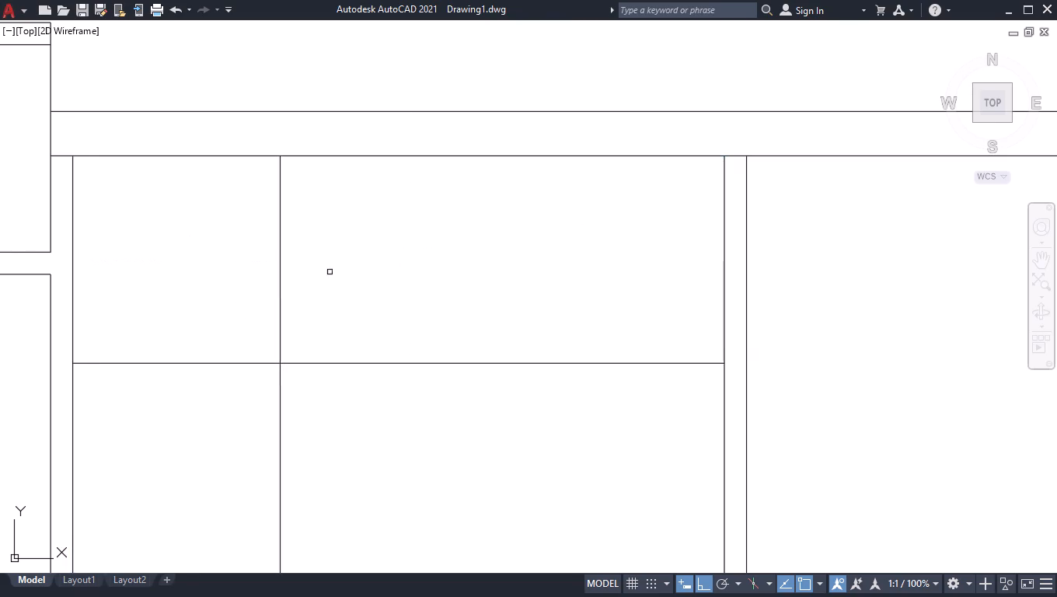
left_click(726, 286)
left_click(598, 291)
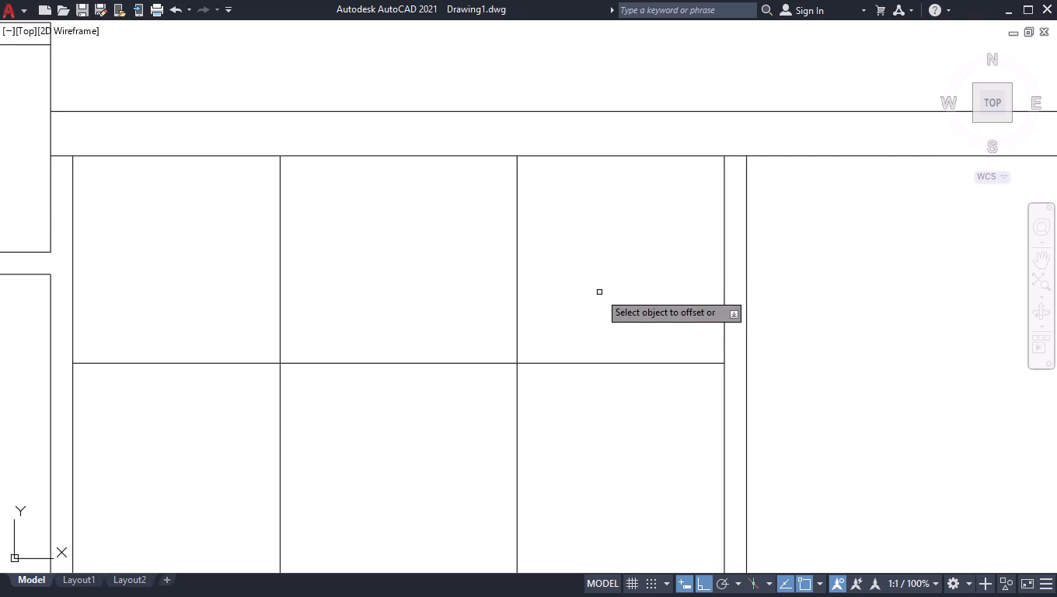
key("Return")
Measure the spacing between the two vertical offset lines in the upper middle room.
scroll(518, 326, "down", 3)
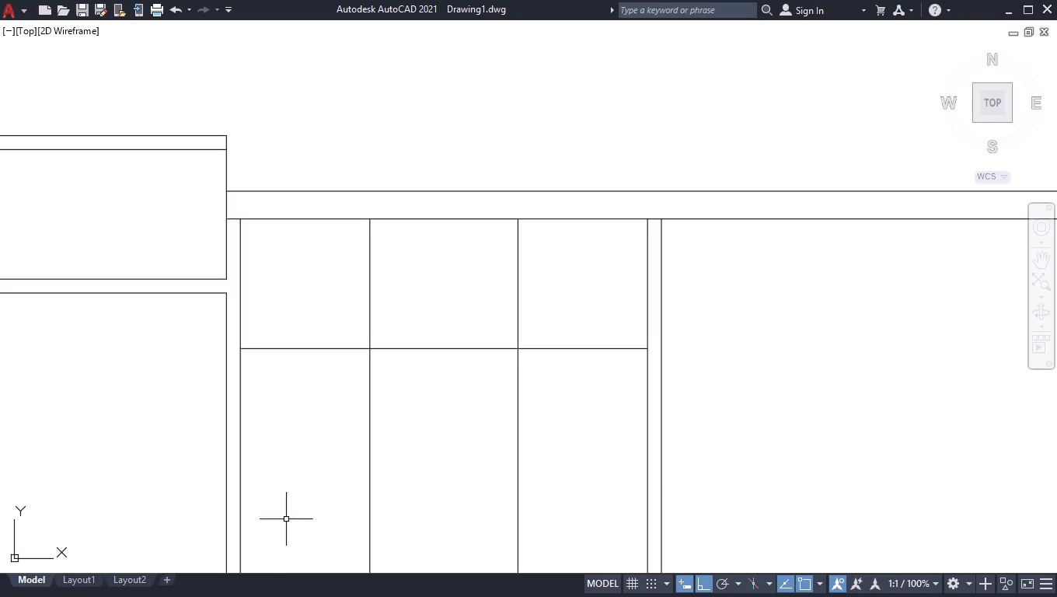
scroll(653, 338, "down", 2)
scroll(584, 492, "up", 2)
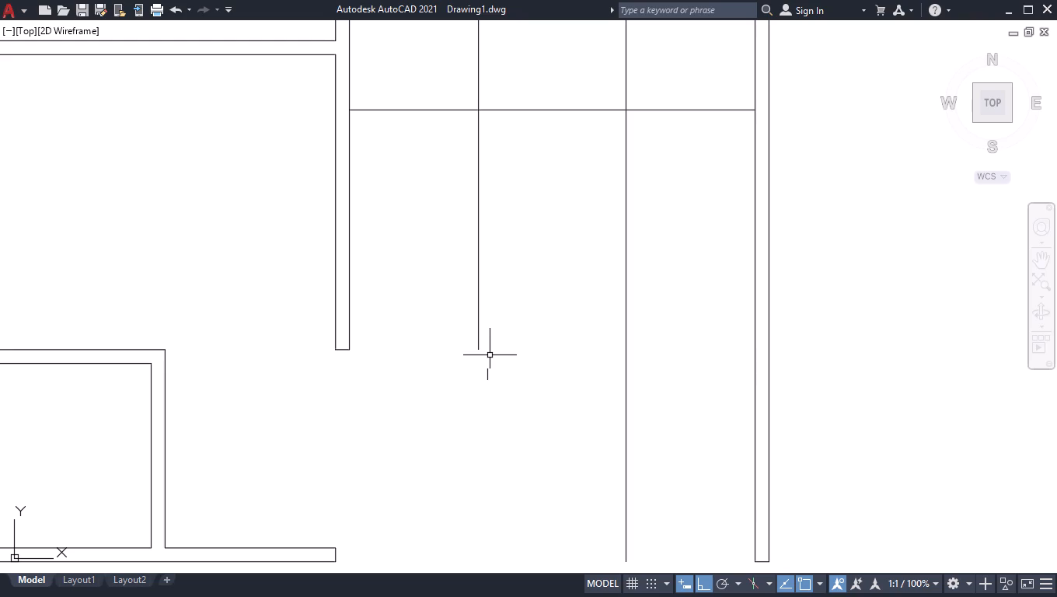
scroll(585, 209, "down", 2)
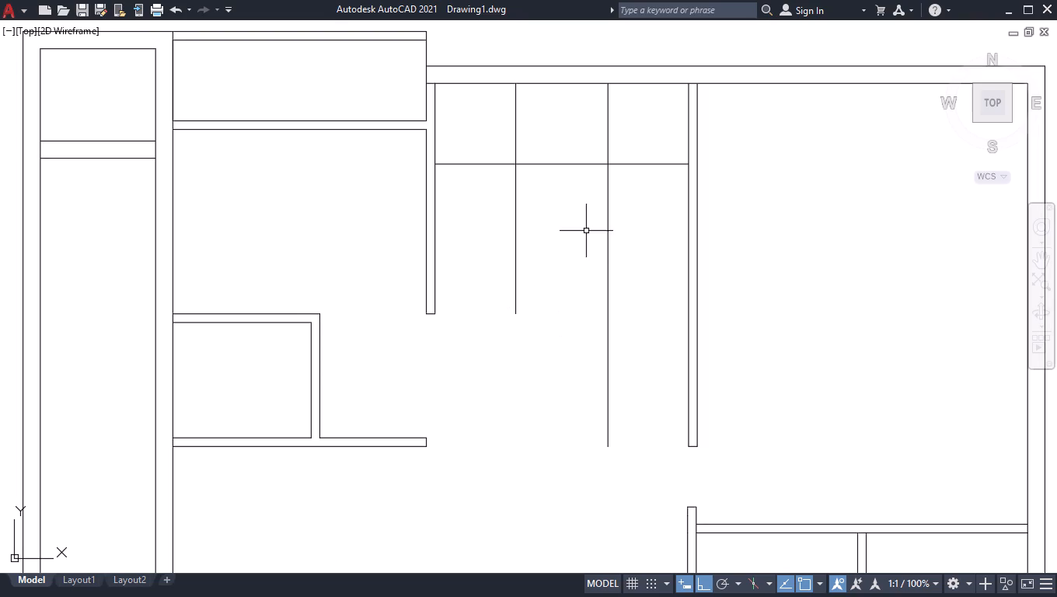
scroll(566, 125, "up", 2)
type("meas")
key("Return")
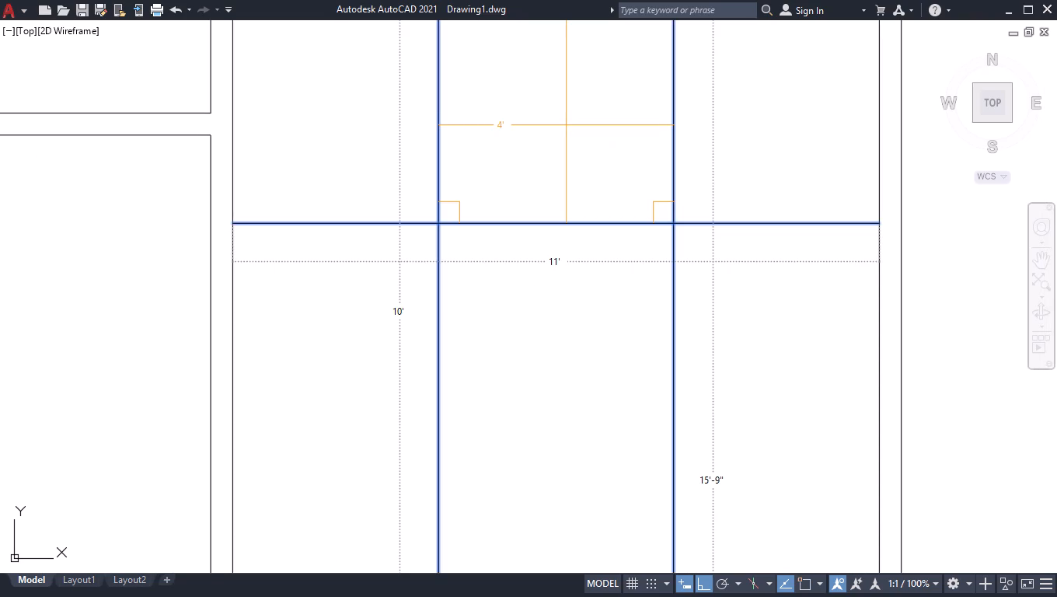
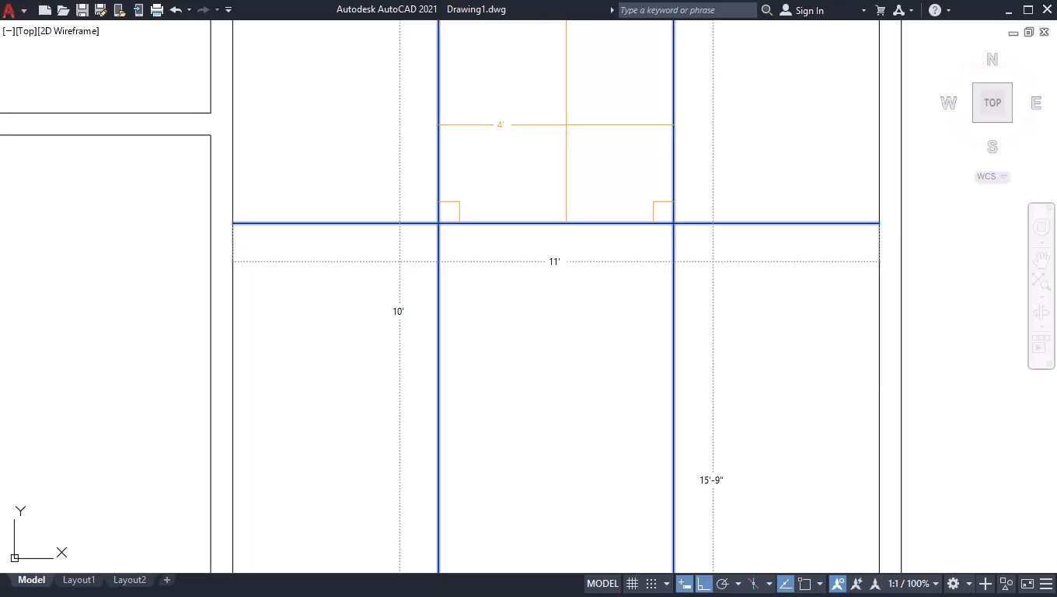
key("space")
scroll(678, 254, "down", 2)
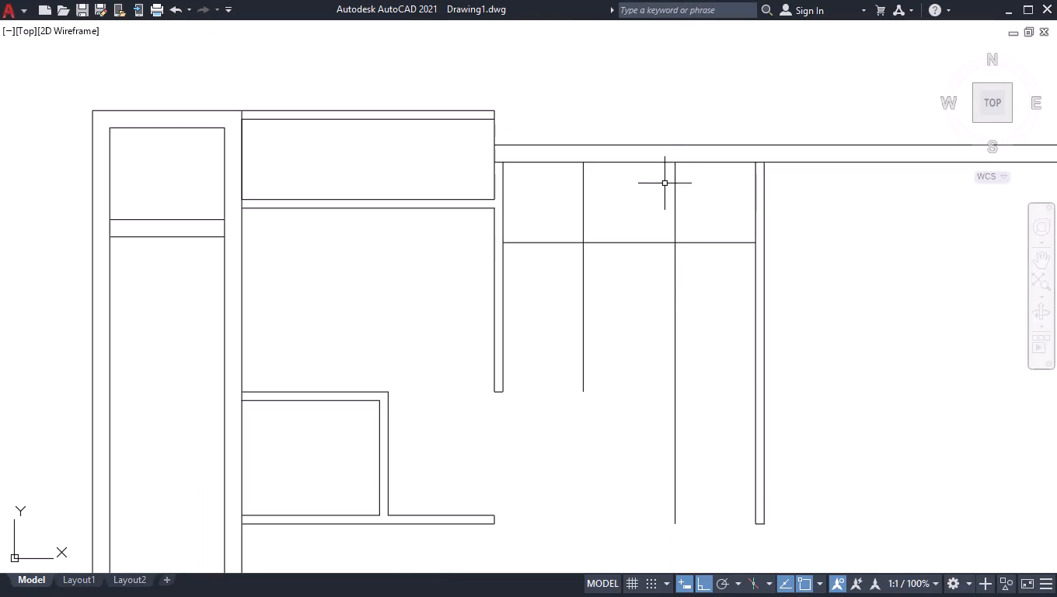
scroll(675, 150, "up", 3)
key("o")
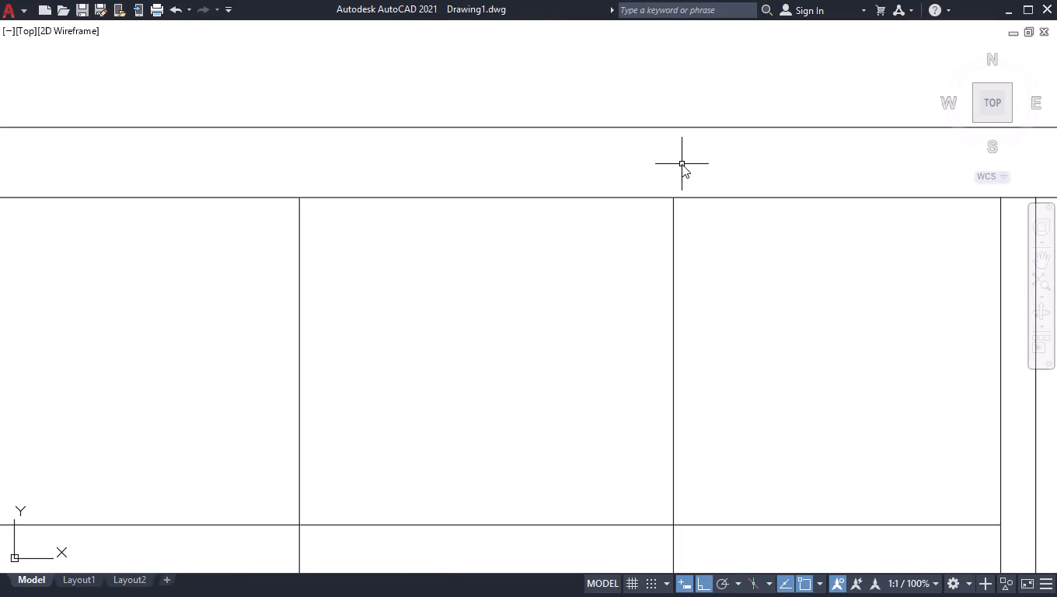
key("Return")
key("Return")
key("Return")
Break the left vertical 3'6" offset line at its intersection with the horizontal offset line.
type("br")
key("Down")
key("Return")
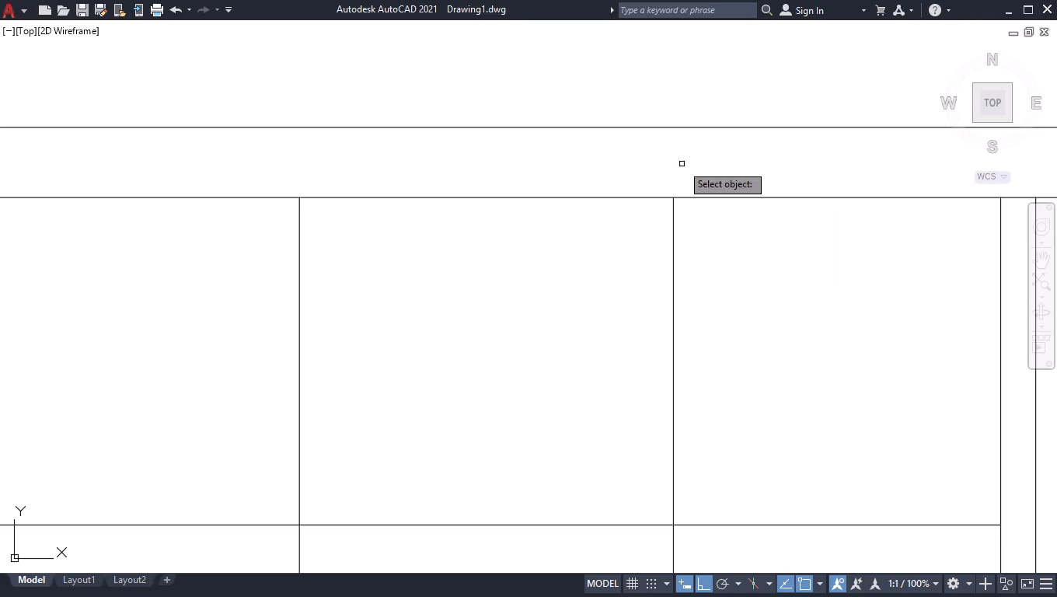
left_click(299, 330)
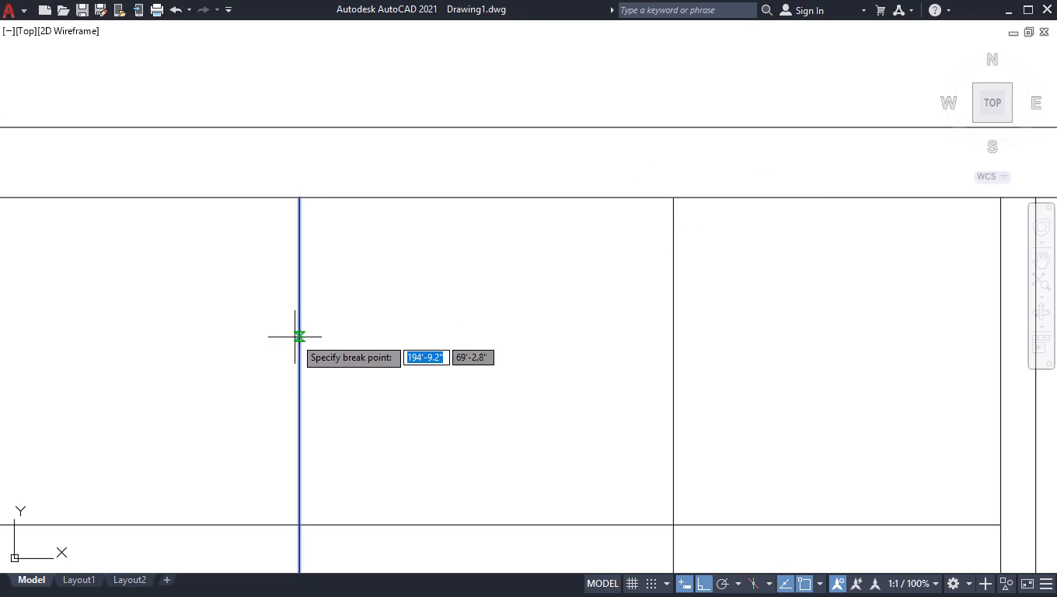
left_click(303, 521)
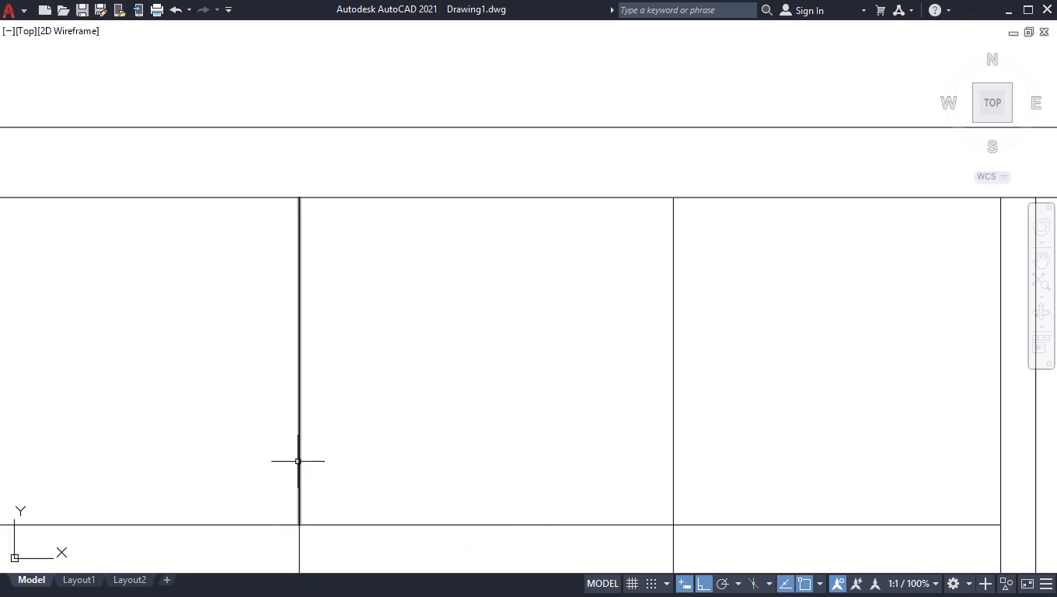
Offset the left vertical line's upper segment five times toward the right vertical offset line at 9.6" spacing to form stair treads.
type("off")
key("Return")
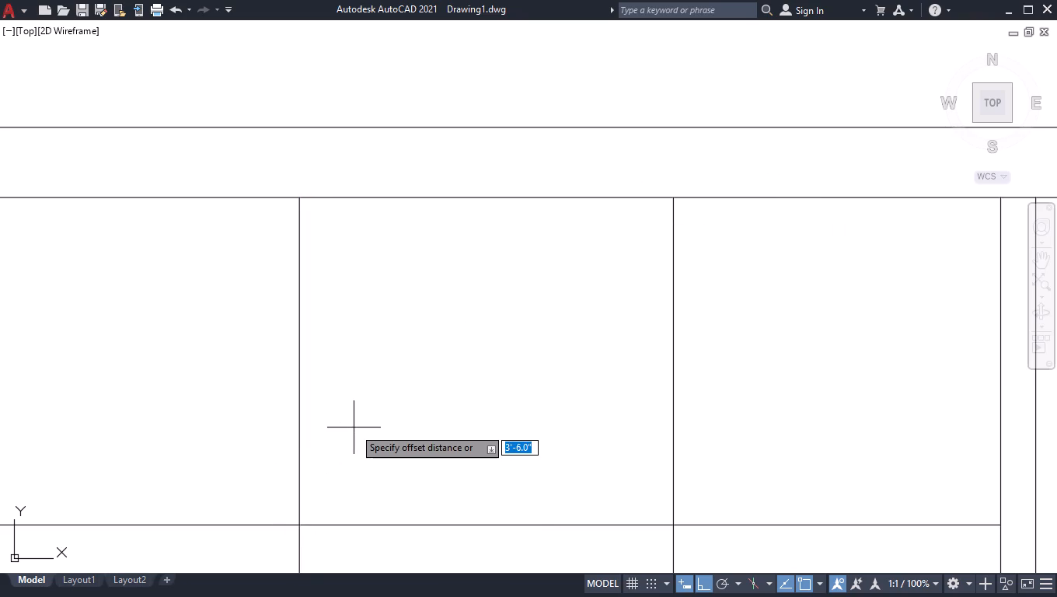
type("9.6")
key("Return")
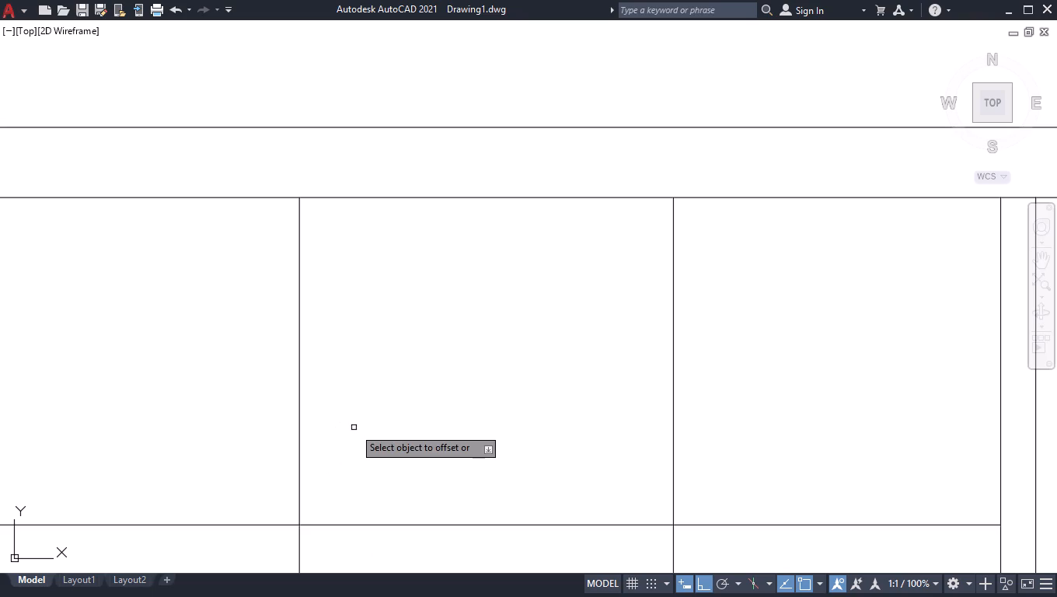
left_click(299, 291)
left_click(376, 293)
left_click(371, 294)
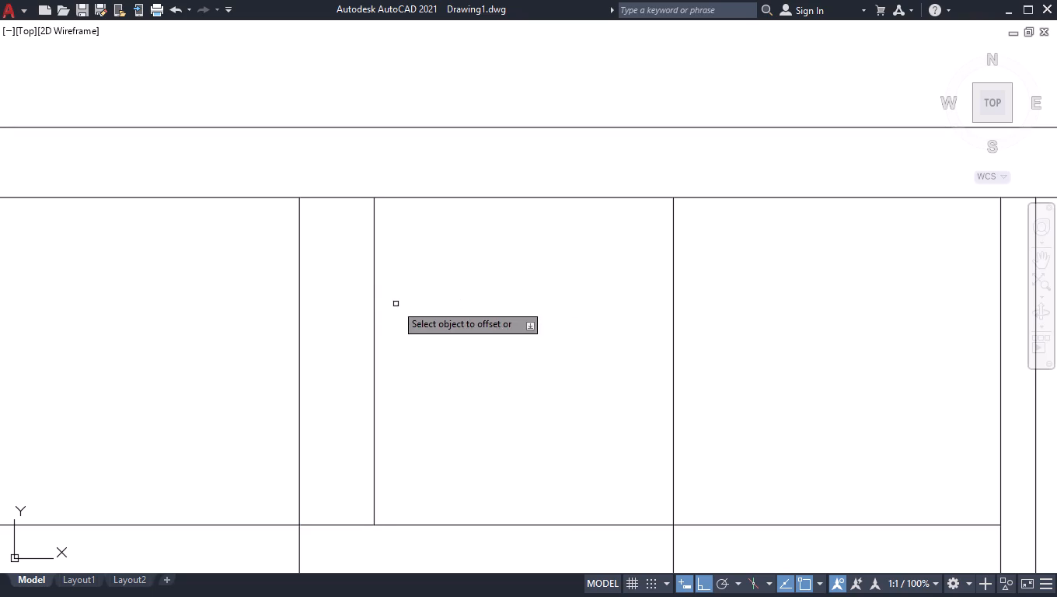
left_click(374, 311)
left_click(426, 309)
left_click(452, 322)
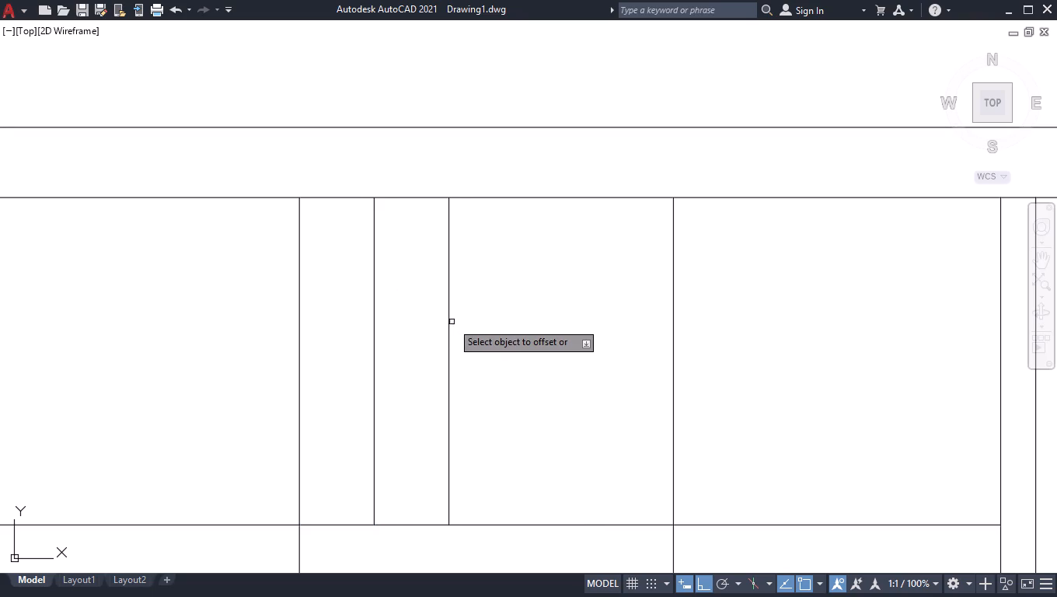
left_click(449, 321)
left_click(552, 321)
left_click(524, 322)
left_click(609, 323)
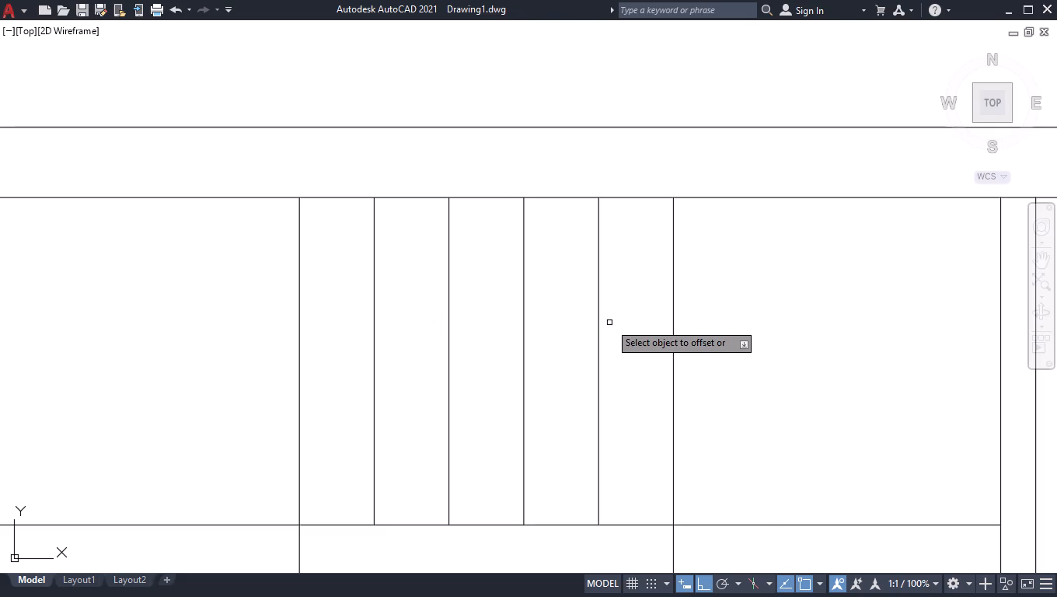
left_click(598, 323)
left_click(674, 321)
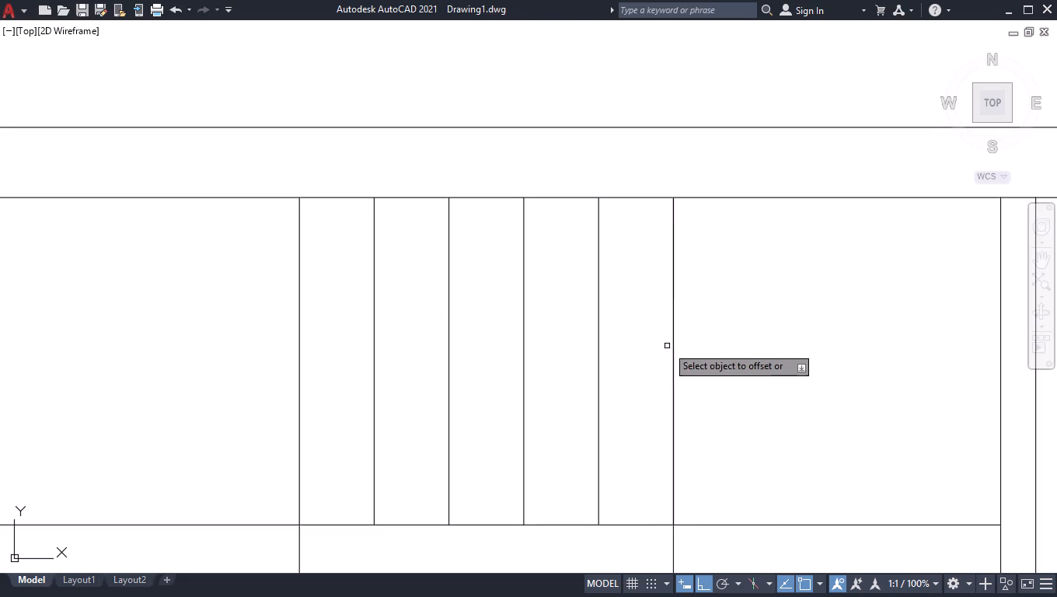
key("Return")
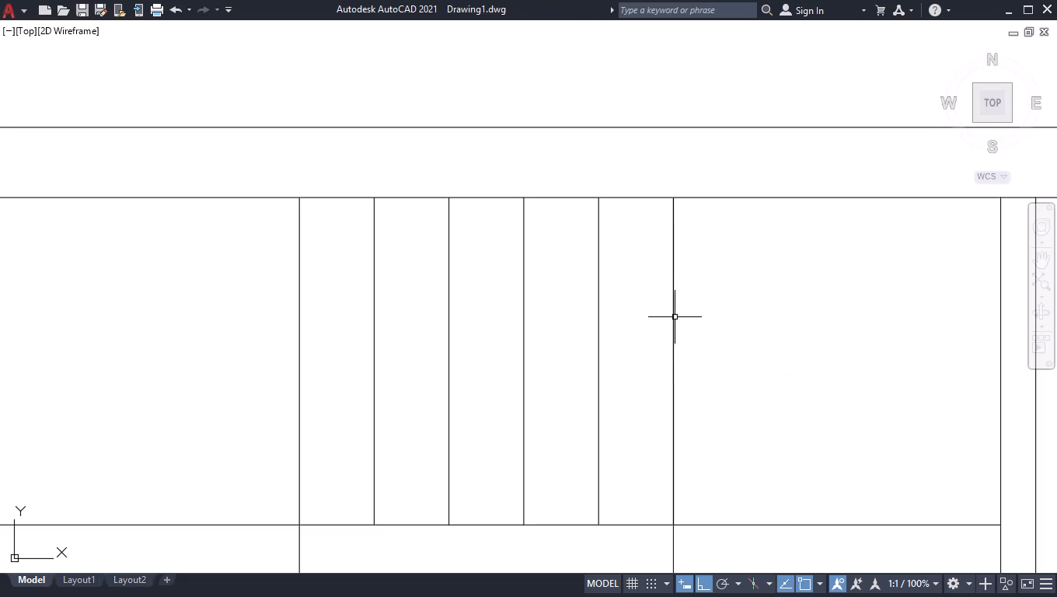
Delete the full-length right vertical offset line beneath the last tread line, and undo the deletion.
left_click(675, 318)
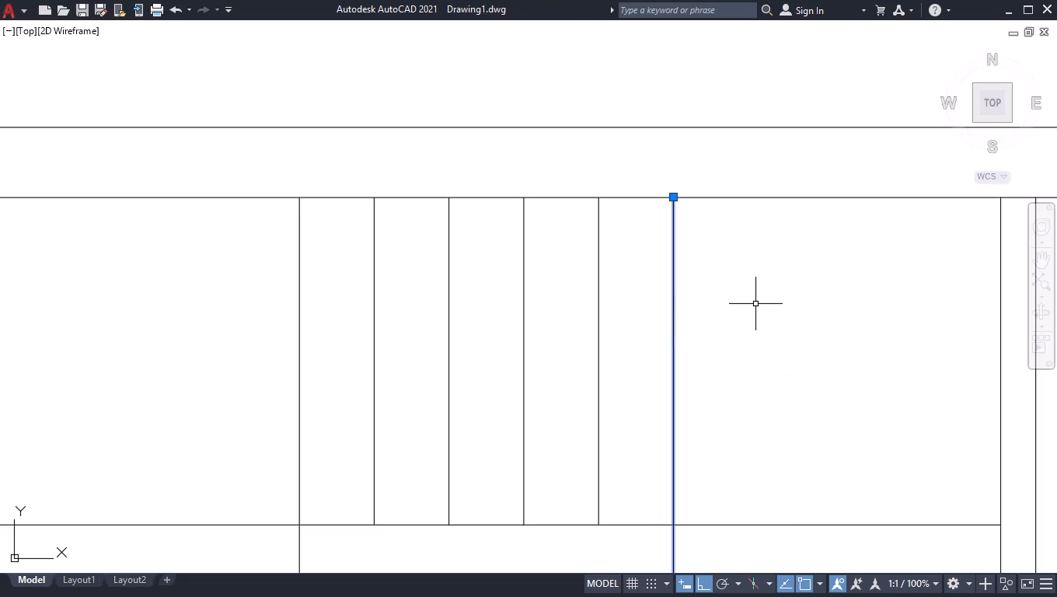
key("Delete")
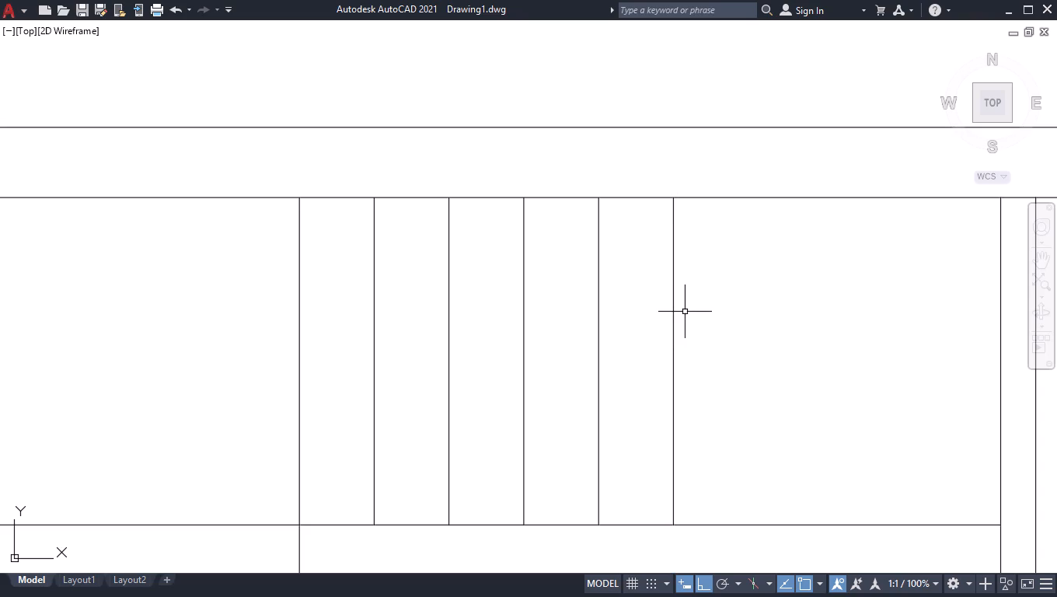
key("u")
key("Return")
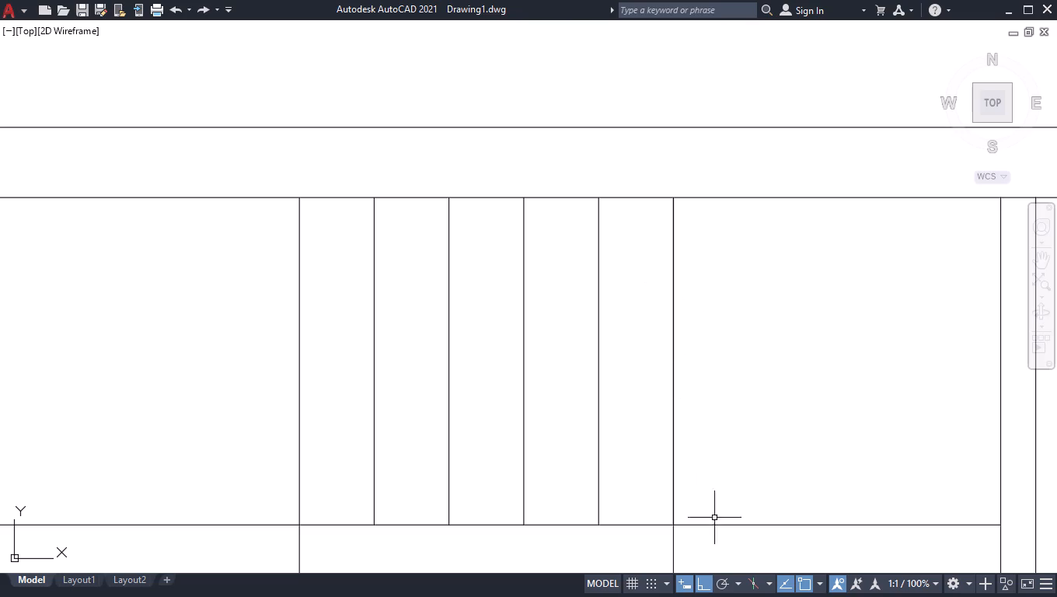
Break the right vertical offset line at the horizontal offset line and delete the duplicate segment above the intersection.
scroll(673, 536, "up", 4)
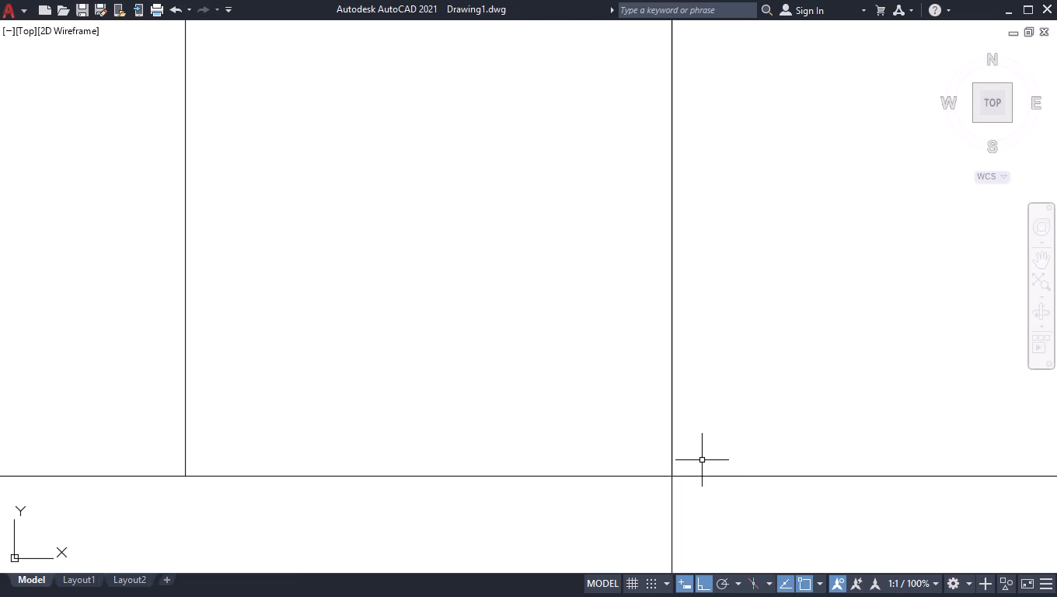
type("br")
key("Down")
key("Return")
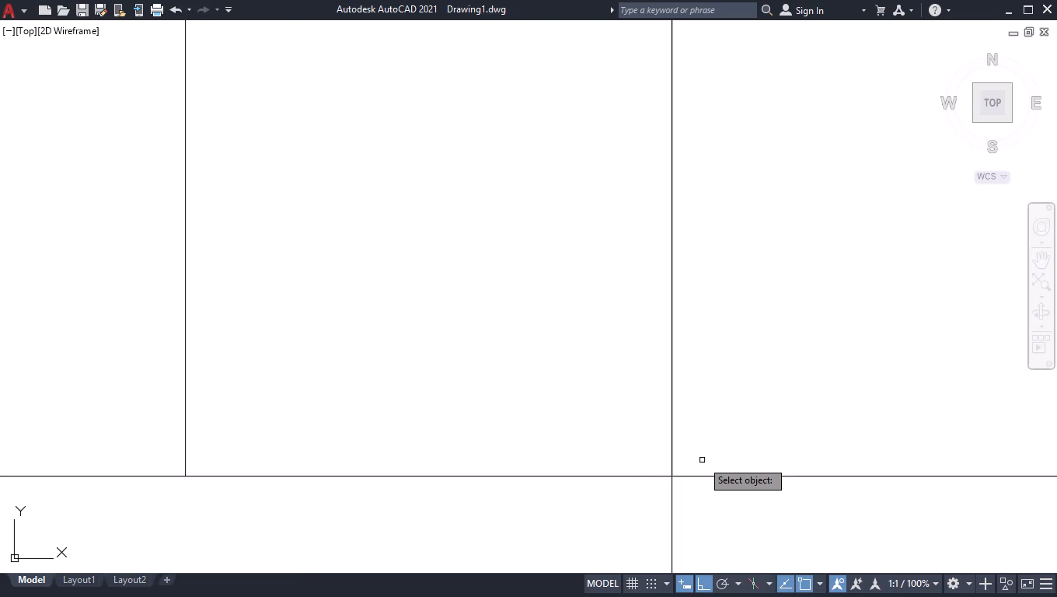
left_click(670, 428)
left_click(671, 477)
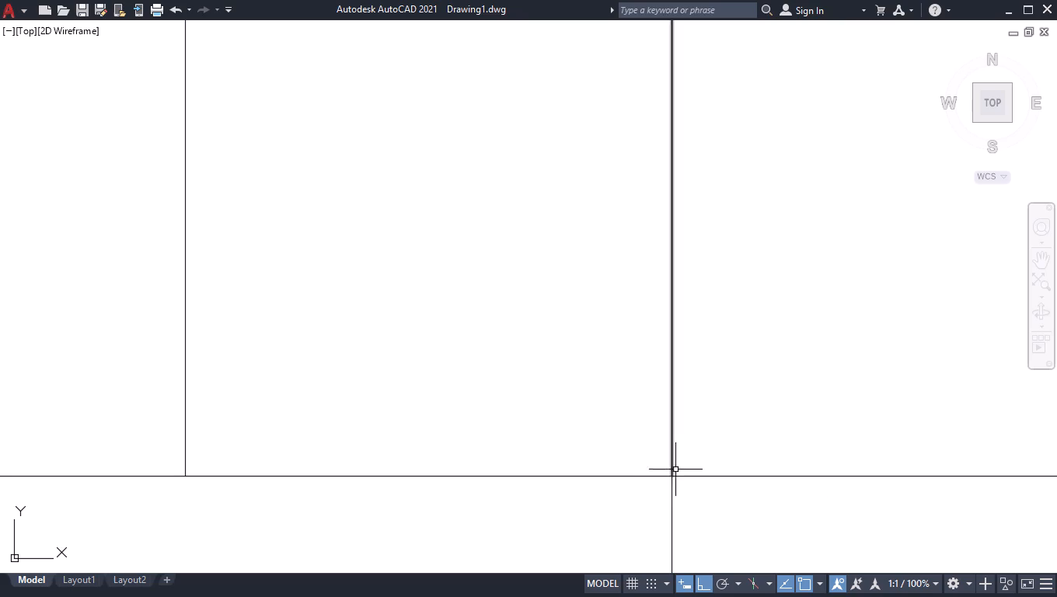
left_click(672, 436)
key("Delete")
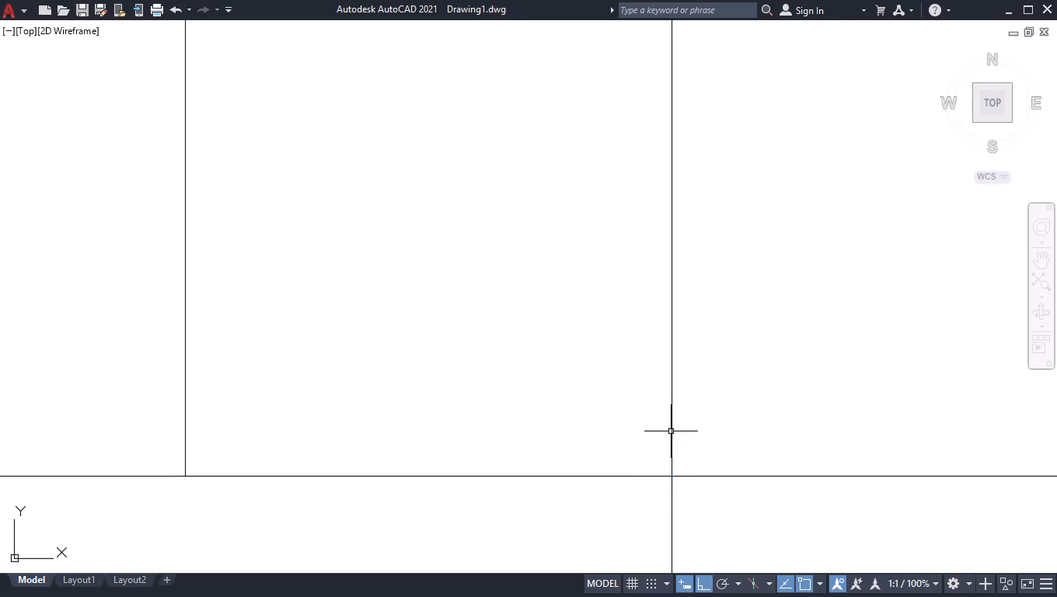
Break the horizontal offset line at its intersections with the right and left vertical offset lines.
scroll(674, 424, "down", 6)
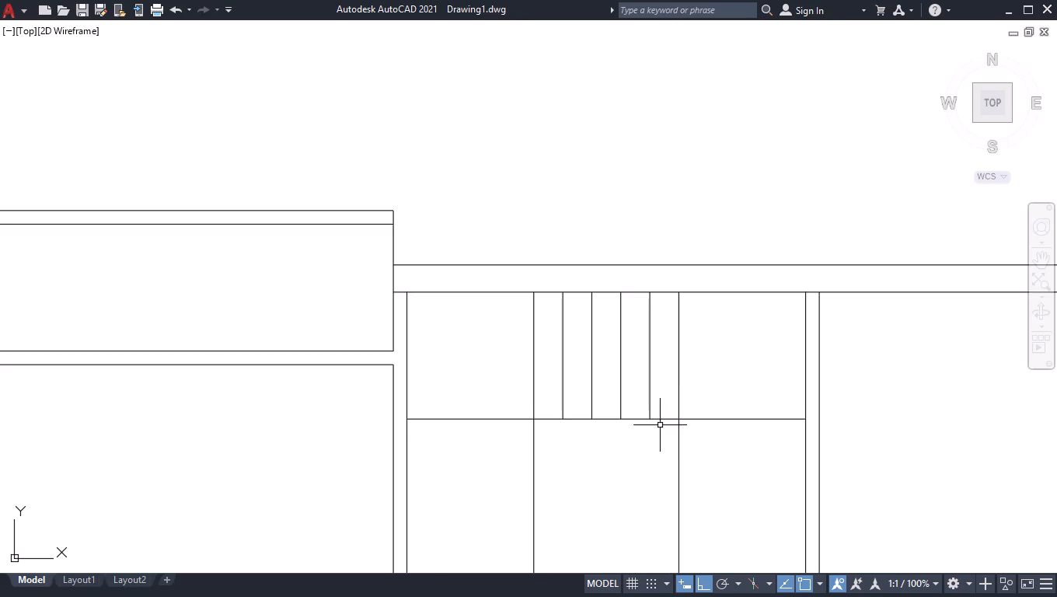
key("space")
key("space")
type("br")
key("Down")
key("Return")
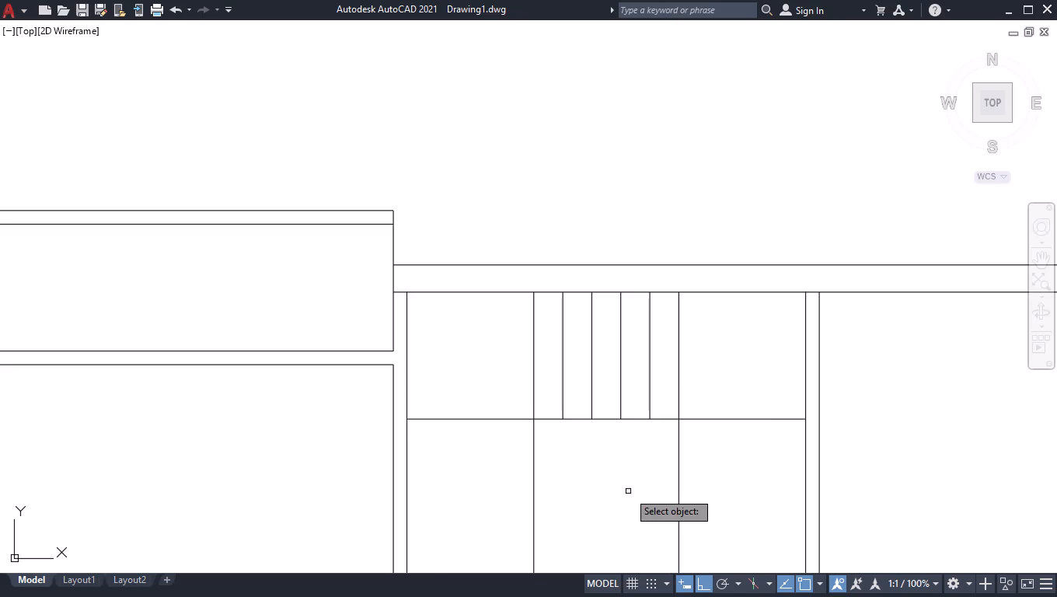
left_click(629, 419)
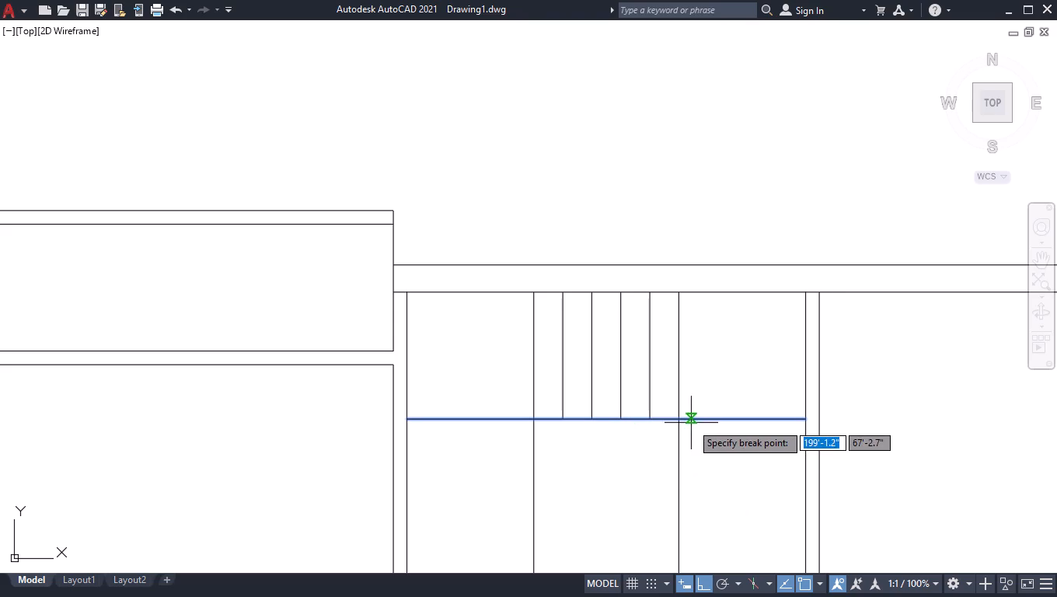
left_click(682, 423)
key("space")
double_click(501, 419)
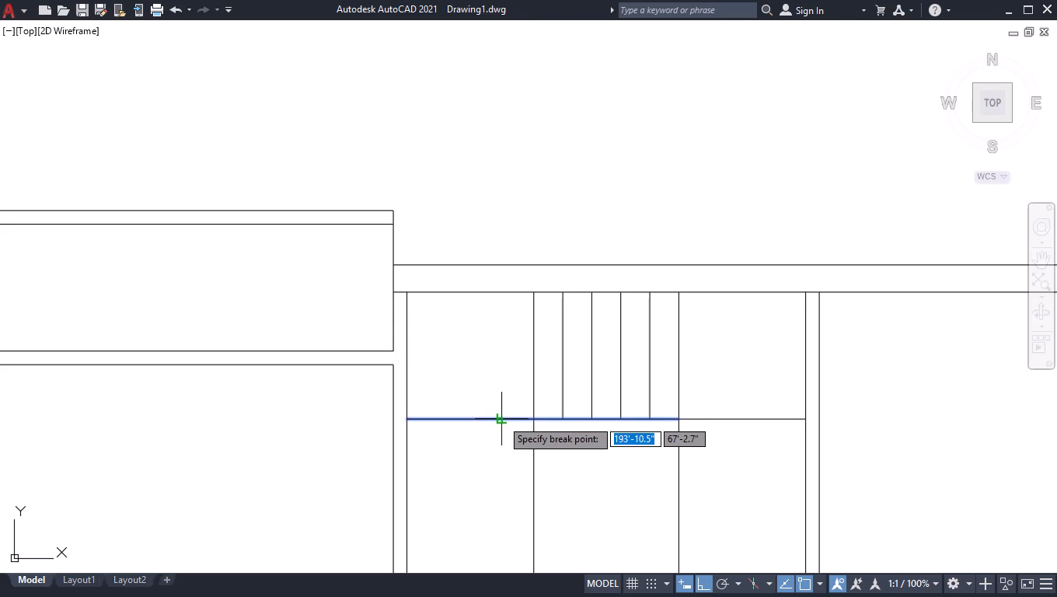
left_click(538, 420)
Offset the horizontal line's right segment downward seven times at 9.6" spacing to form the right stair flight's treads.
scroll(606, 411, "down", 1)
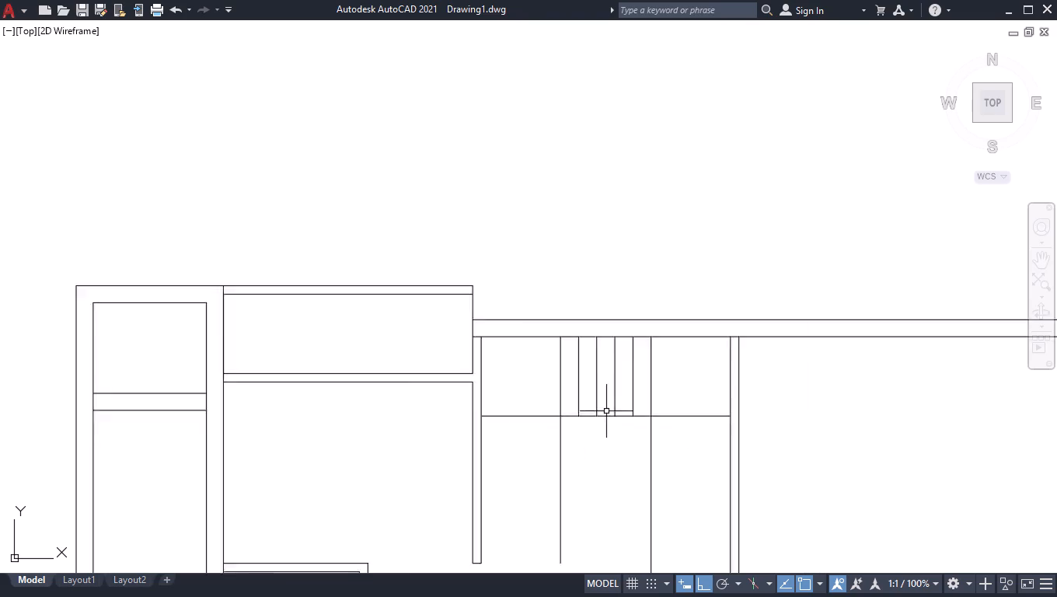
scroll(606, 411, "down", 1)
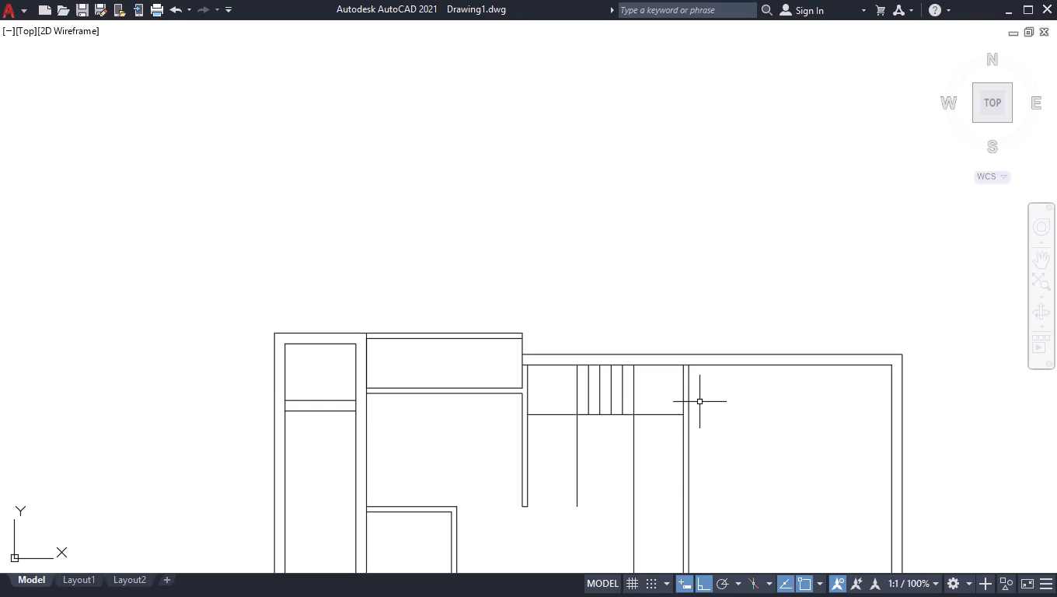
scroll(699, 398, "down", 1)
scroll(683, 467, "up", 2)
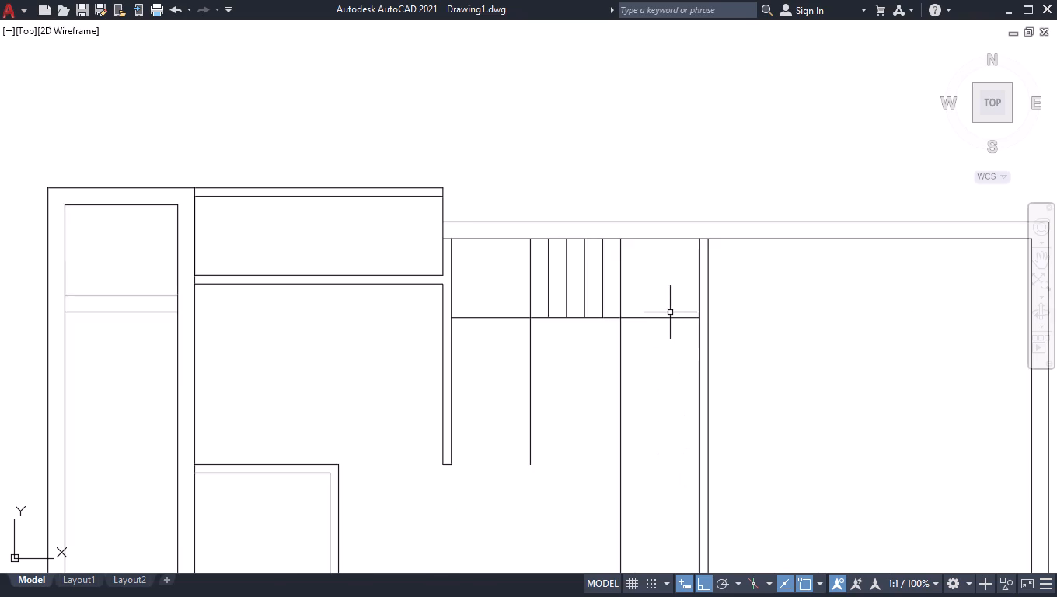
scroll(670, 312, "up", 1)
type("off")
key("Return")
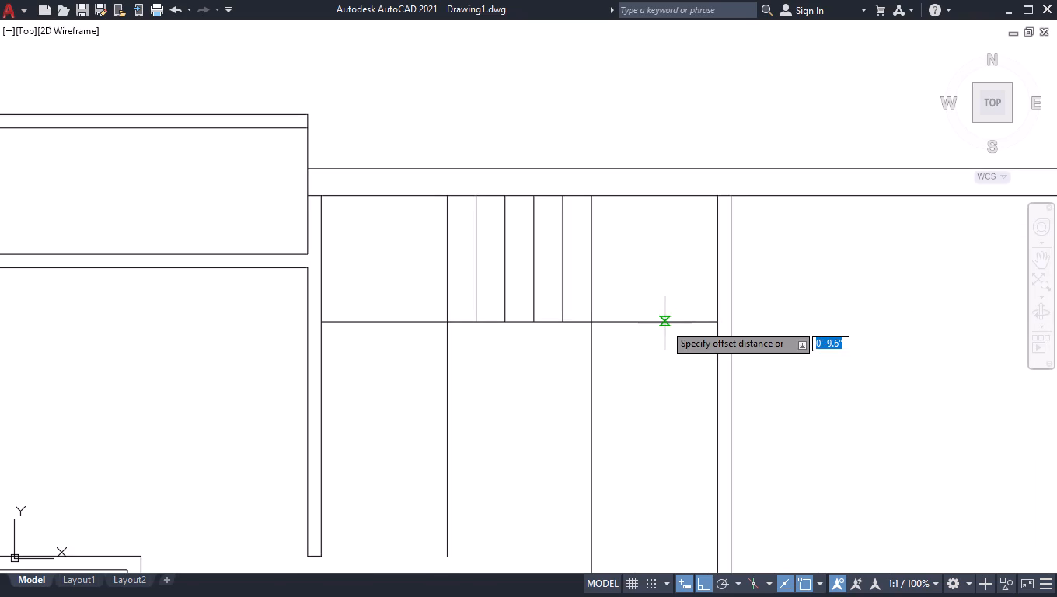
type("9.6")
key("Return")
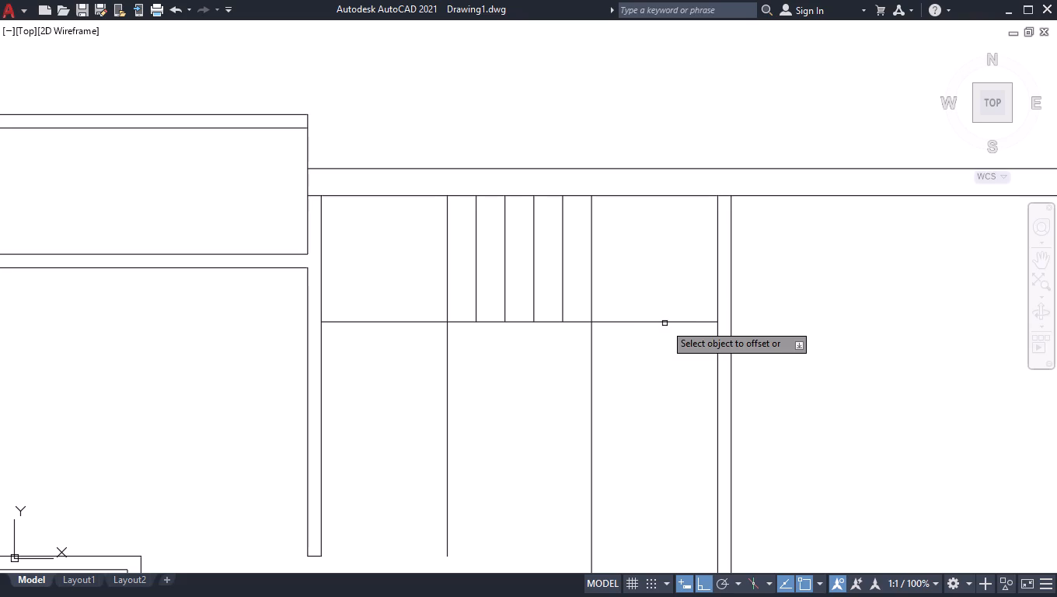
left_click(665, 323)
left_click(657, 346)
left_click(657, 351)
left_click(633, 418)
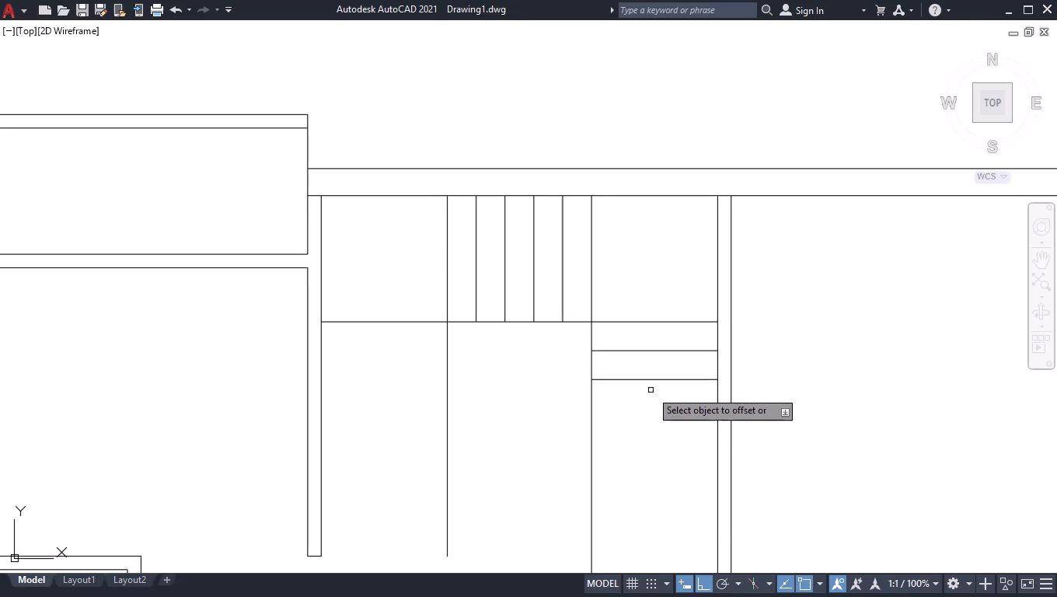
left_click(649, 379)
left_click(645, 405)
left_click(645, 407)
double_click(645, 436)
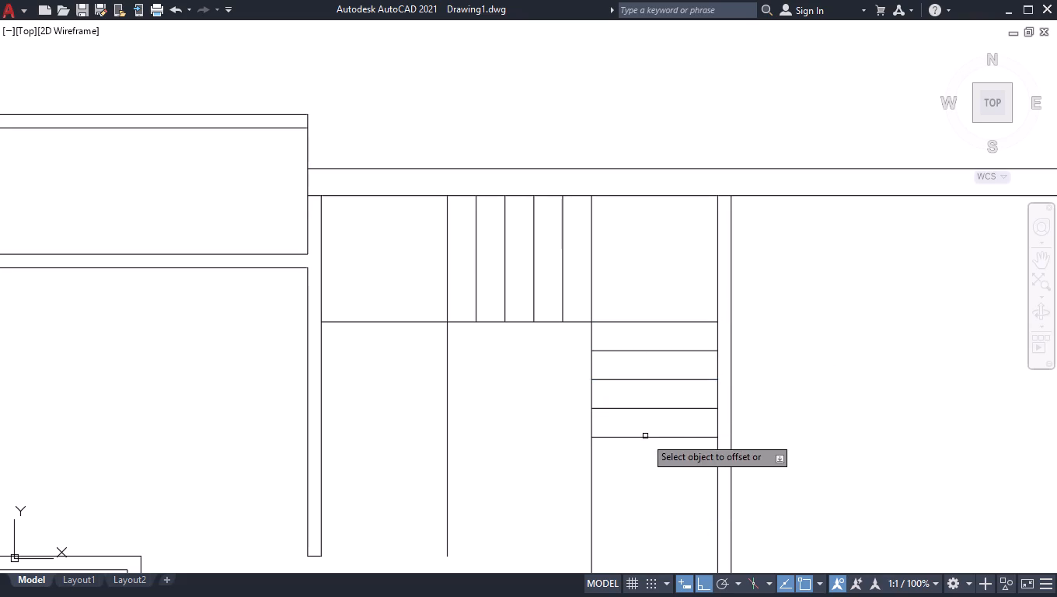
left_click(658, 437)
left_click(649, 487)
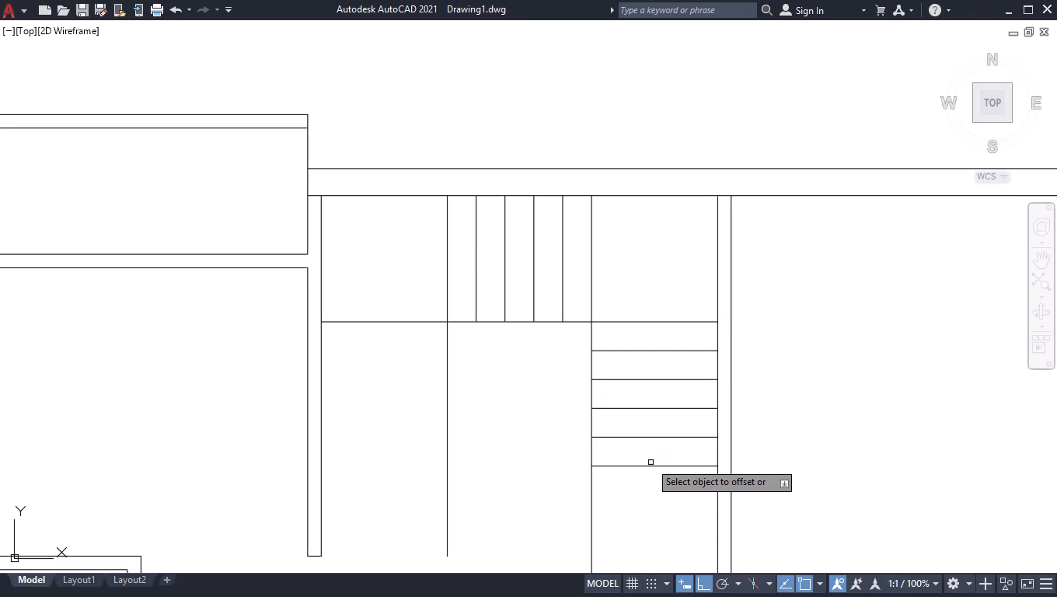
left_click(648, 466)
left_click(652, 501)
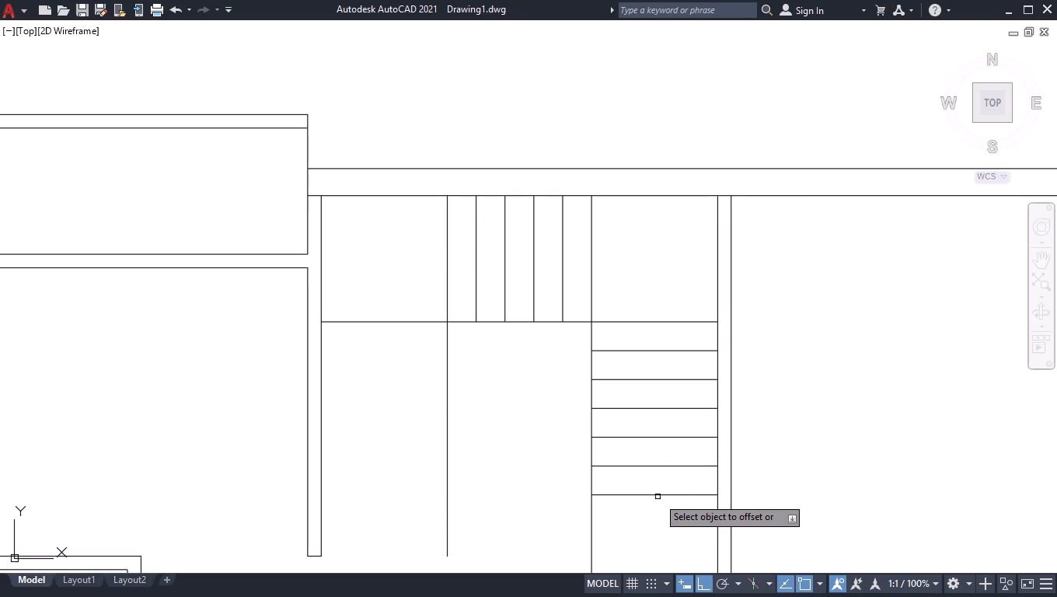
left_click(658, 497)
left_click(654, 508)
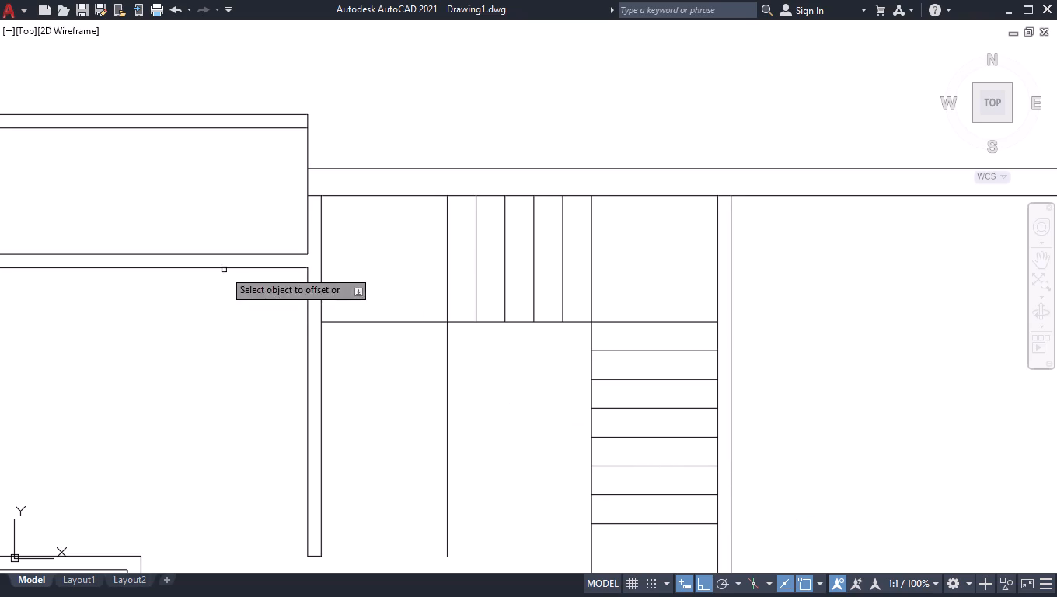
Offset the horizontal line's left segment downward six times at 9.6" spacing to form the left stair flight's treads.
left_click(358, 320)
left_click(351, 348)
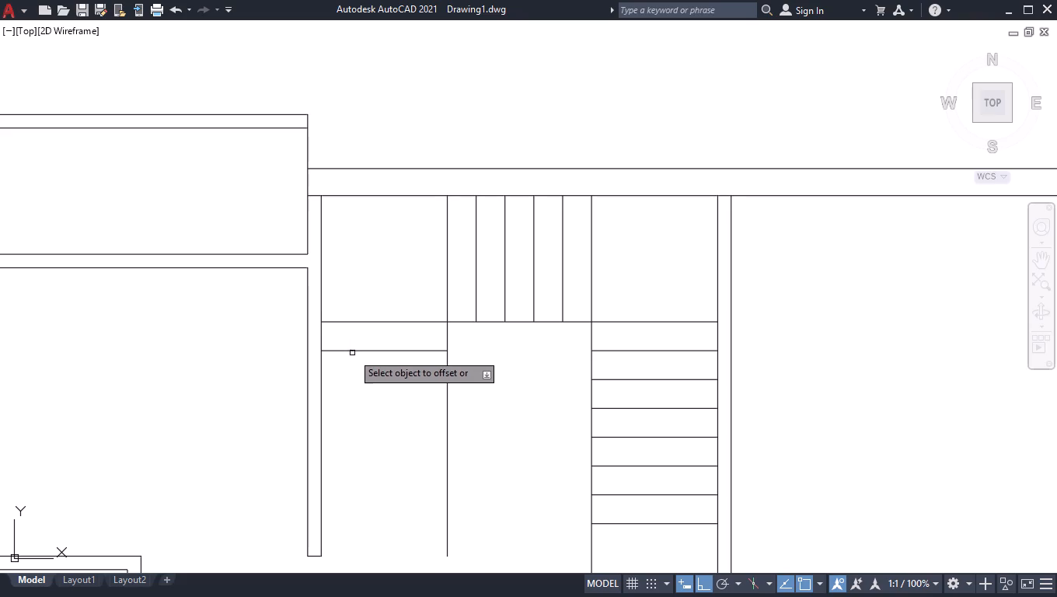
left_click(352, 350)
left_click(361, 393)
left_click(360, 380)
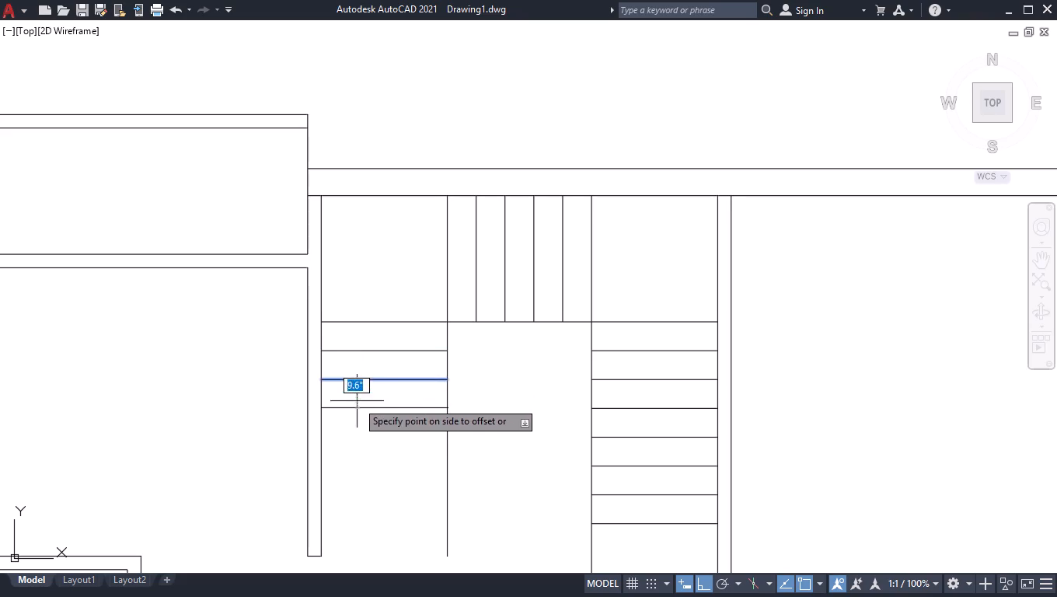
left_click(357, 401)
left_click(357, 408)
left_click(312, 424)
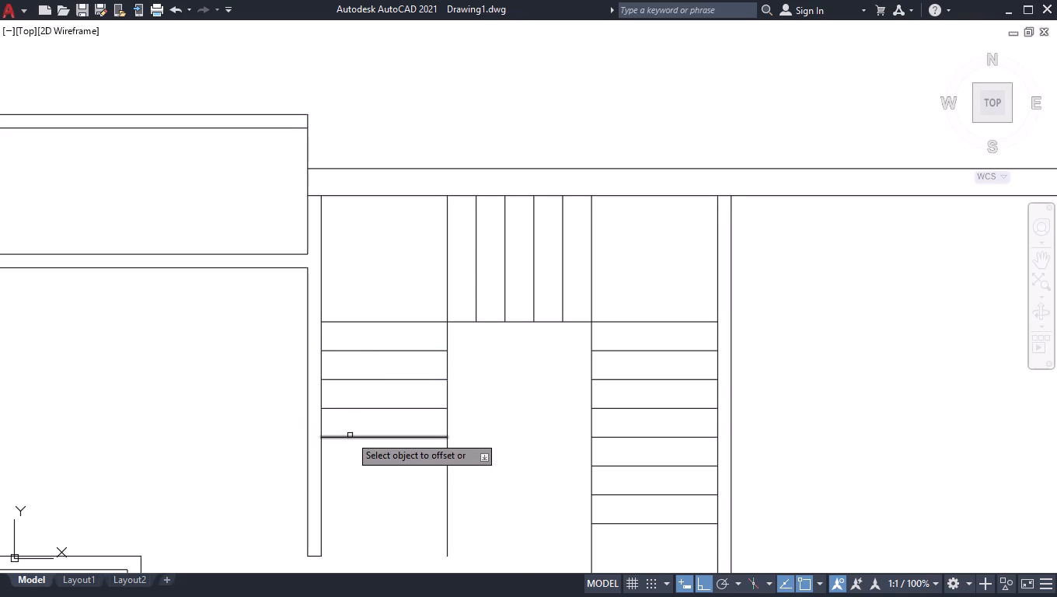
left_click(351, 437)
left_click_drag(211, 415, 196, 410)
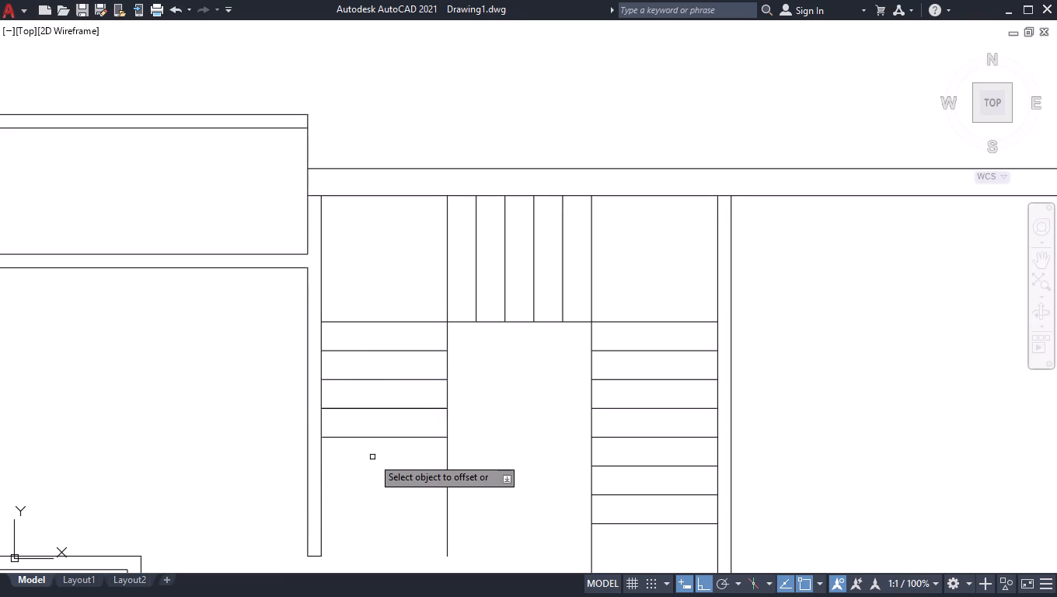
left_click(368, 437)
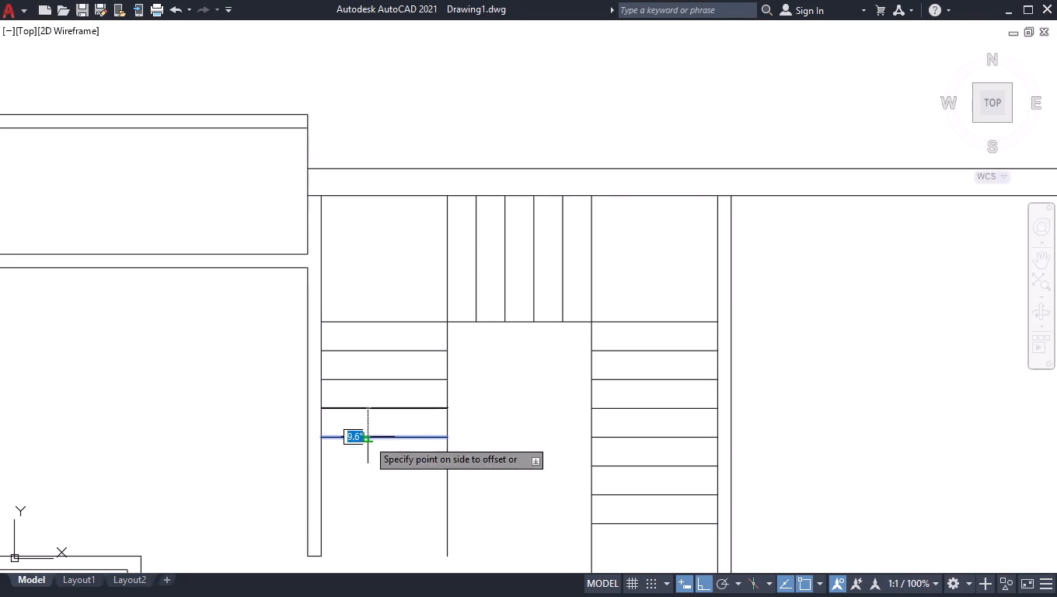
left_click(382, 491)
left_click(389, 469)
left_click(389, 466)
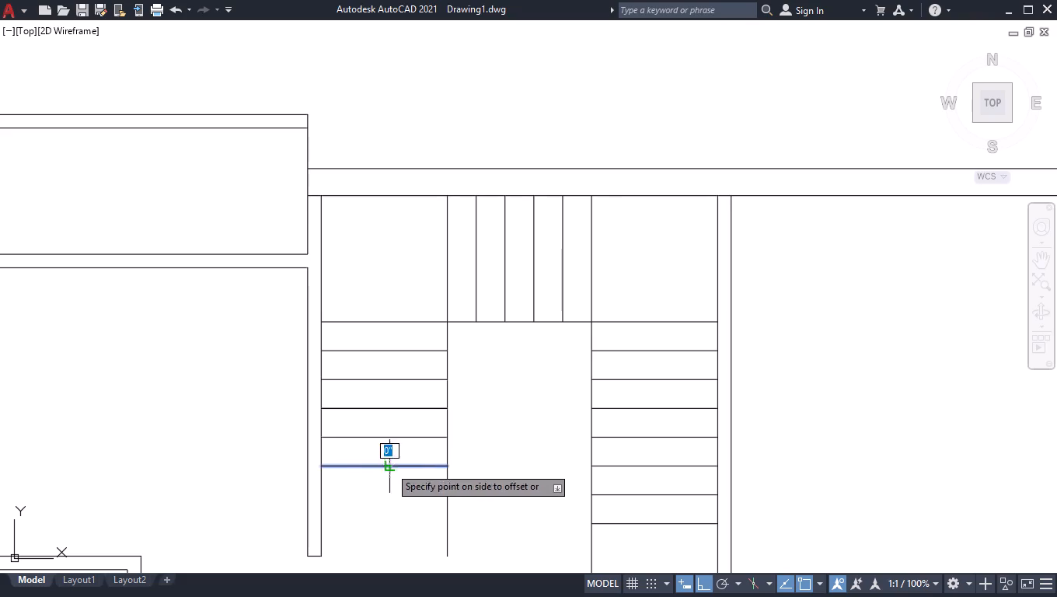
left_click(401, 530)
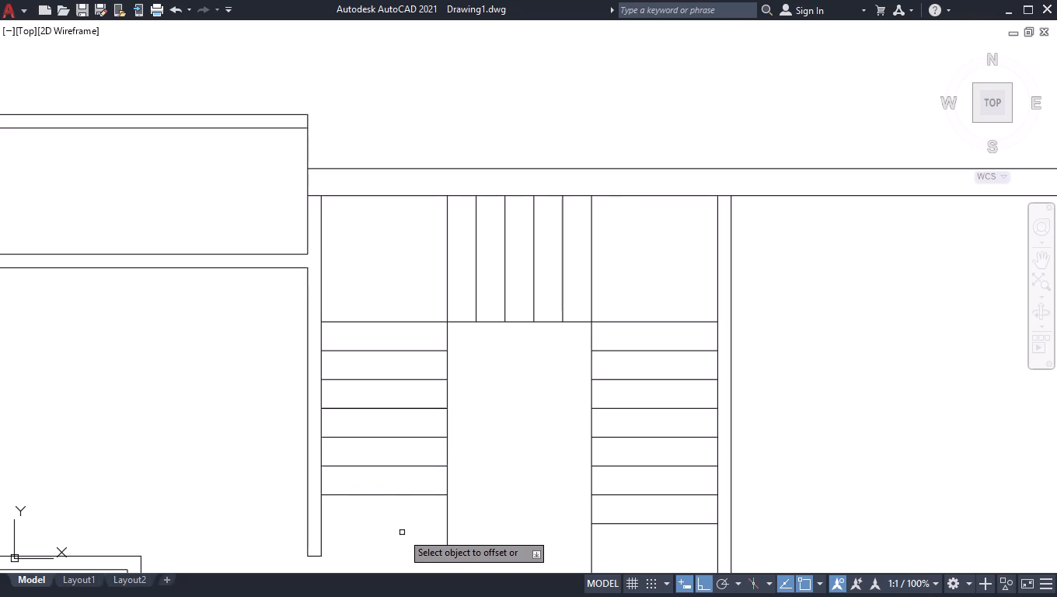
key("Return")
Trim the two inner vertical stair lines below the last tread of each flight.
scroll(467, 372, "down", 3)
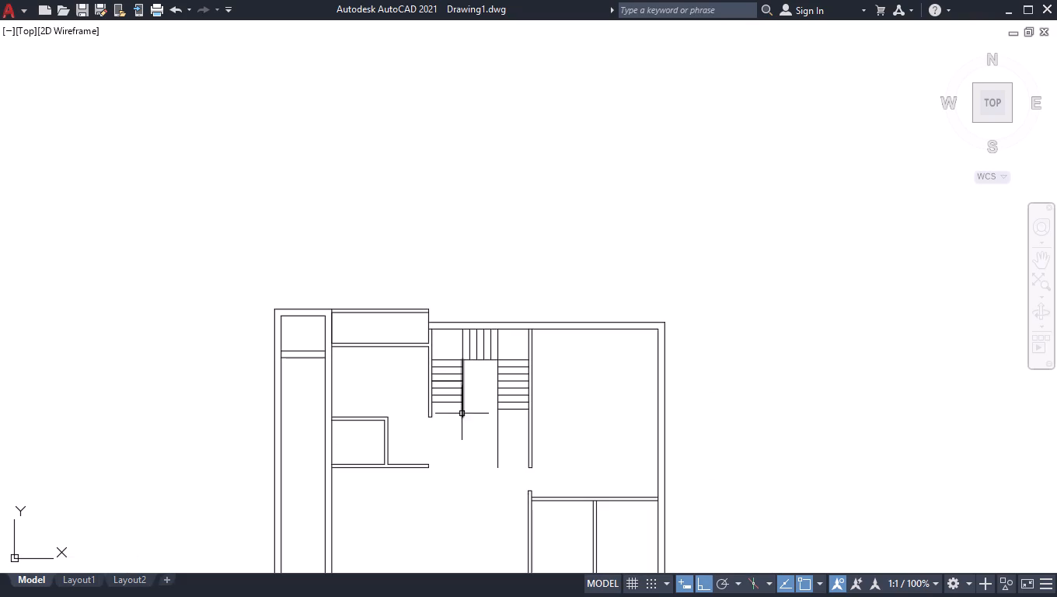
scroll(483, 409, "up", 4)
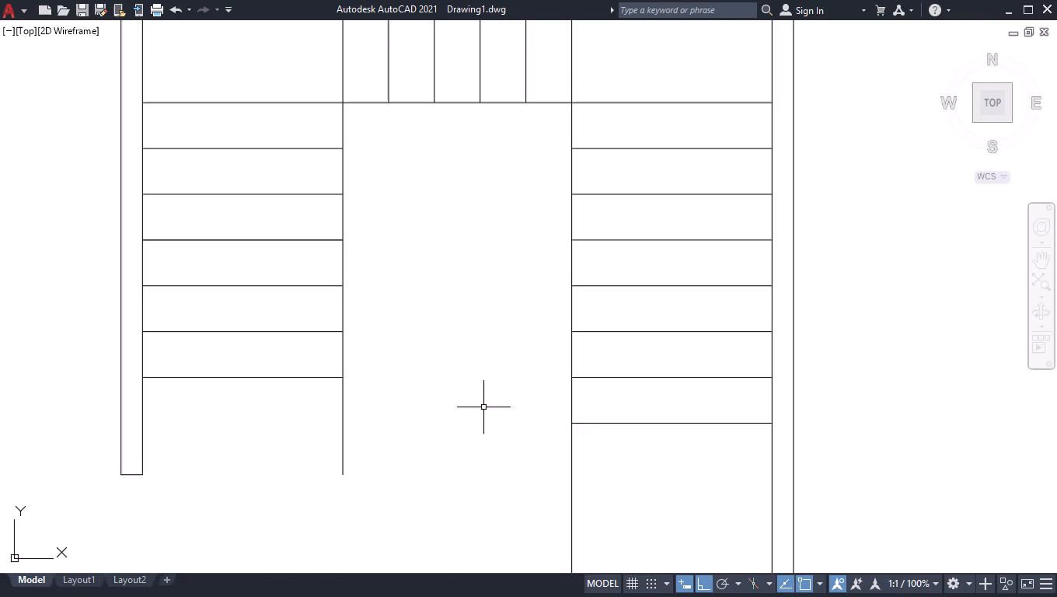
type("tr")
key("Return")
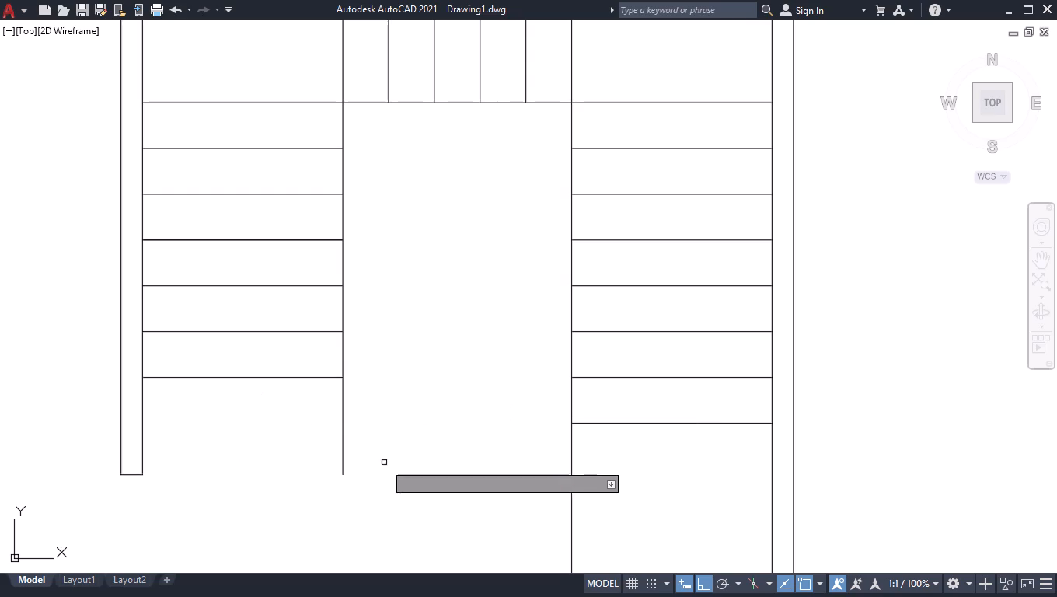
left_click_drag(328, 424, 339, 430)
left_click(668, 496)
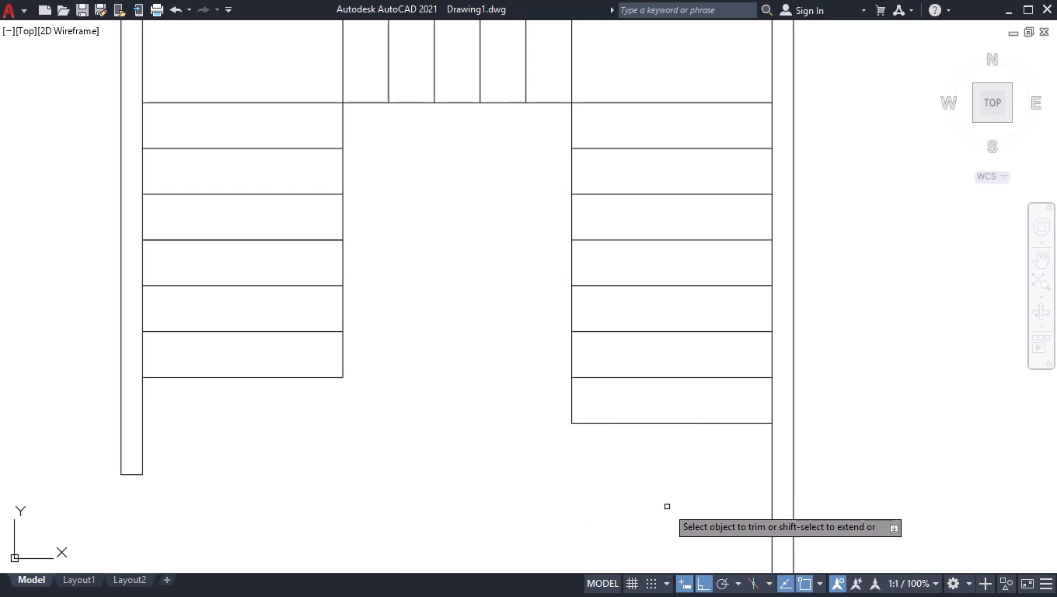
key("Return")
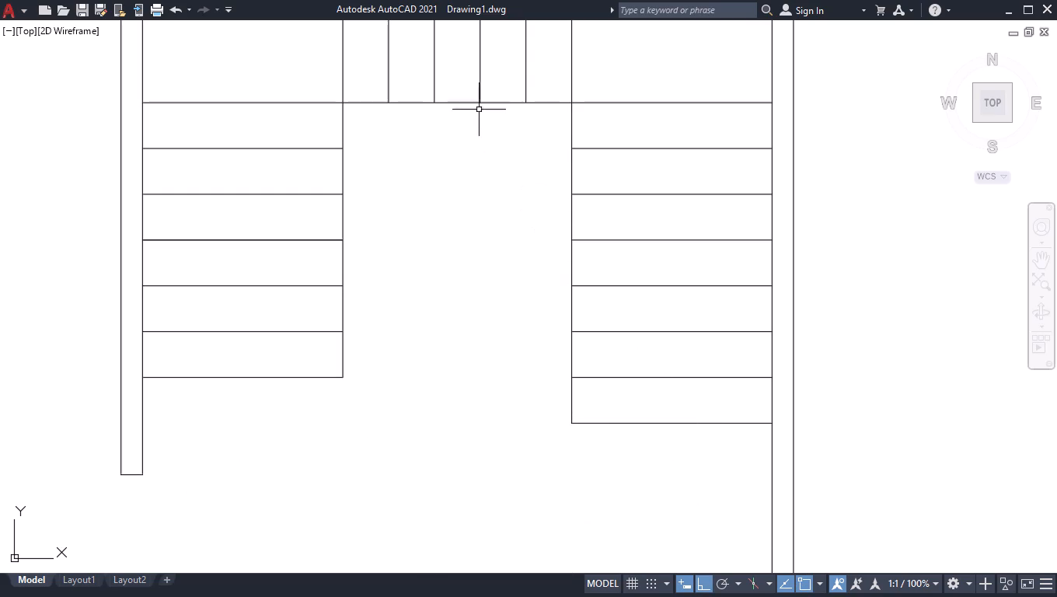
Join the middle horizontal stair line and the two inner vertical stair lines into one polyline.
left_click(471, 102)
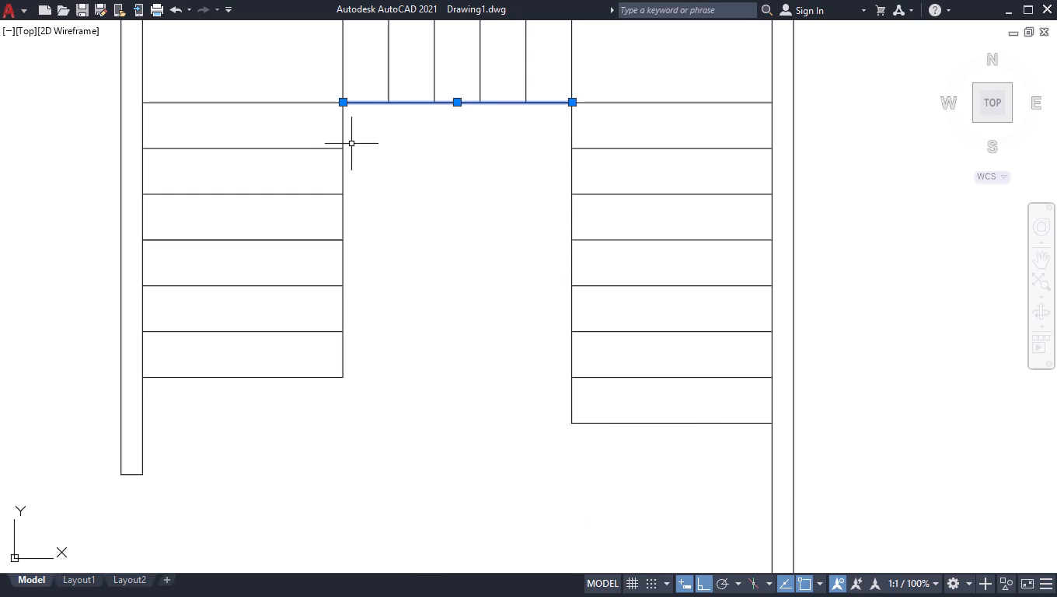
left_click(343, 125)
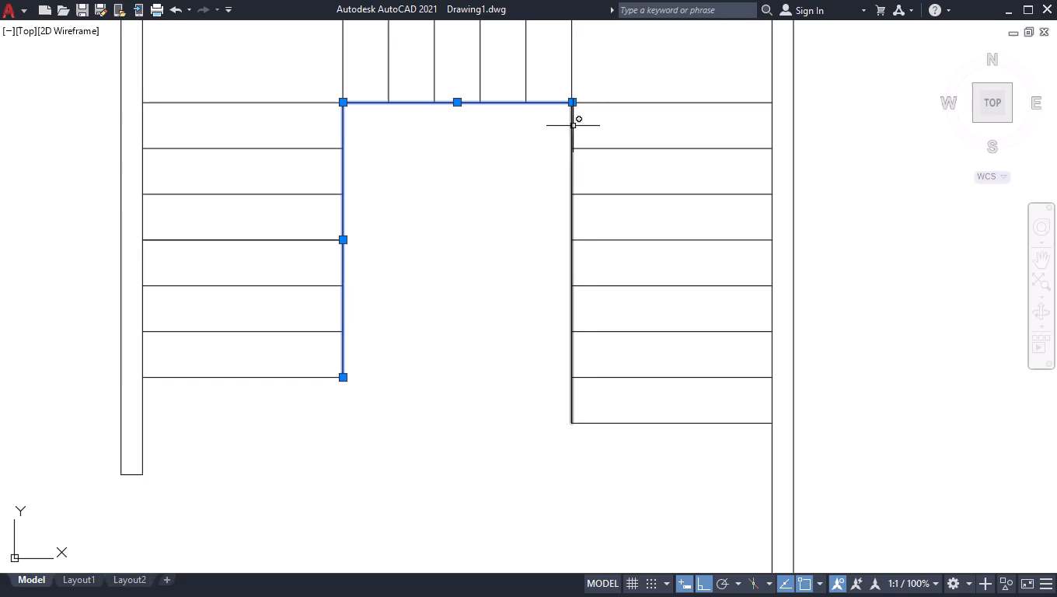
left_click(574, 125)
key("j")
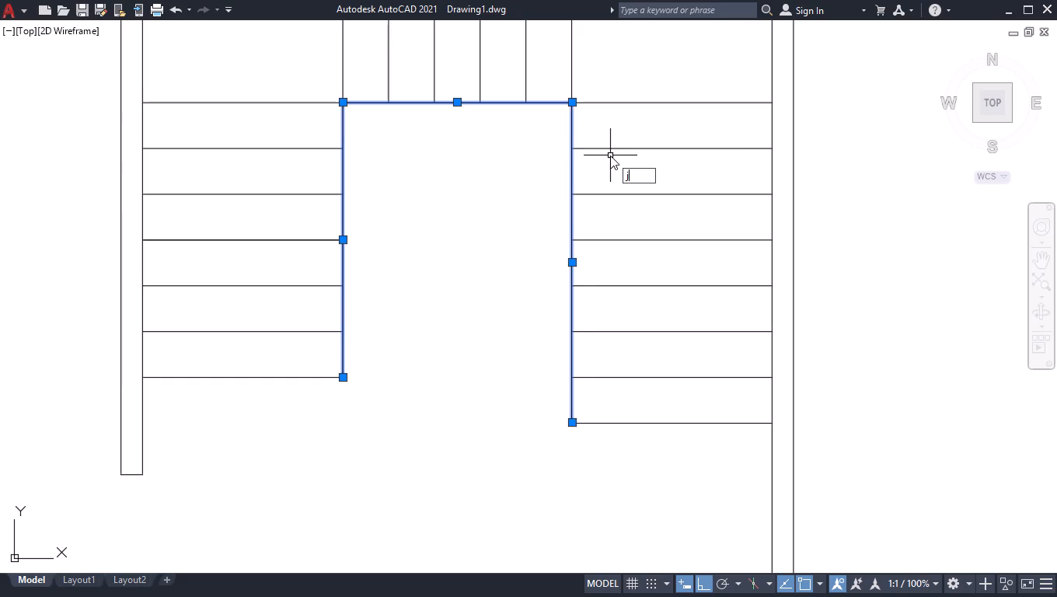
key("Return")
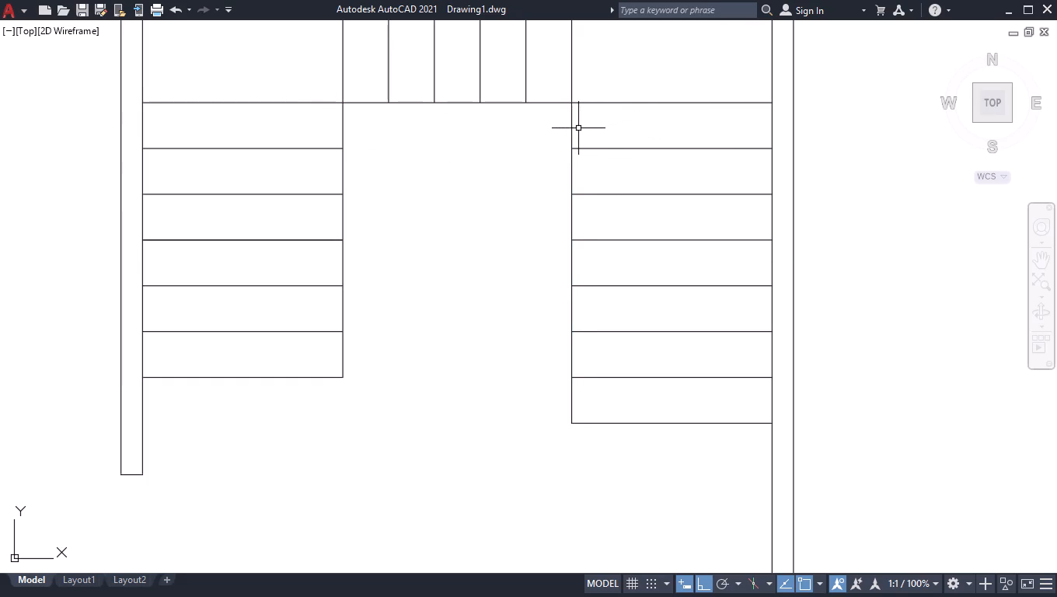
Offset the joined U-shaped stair outline 2" inward into the stairwell.
key("o")
type("ff")
key("Return")
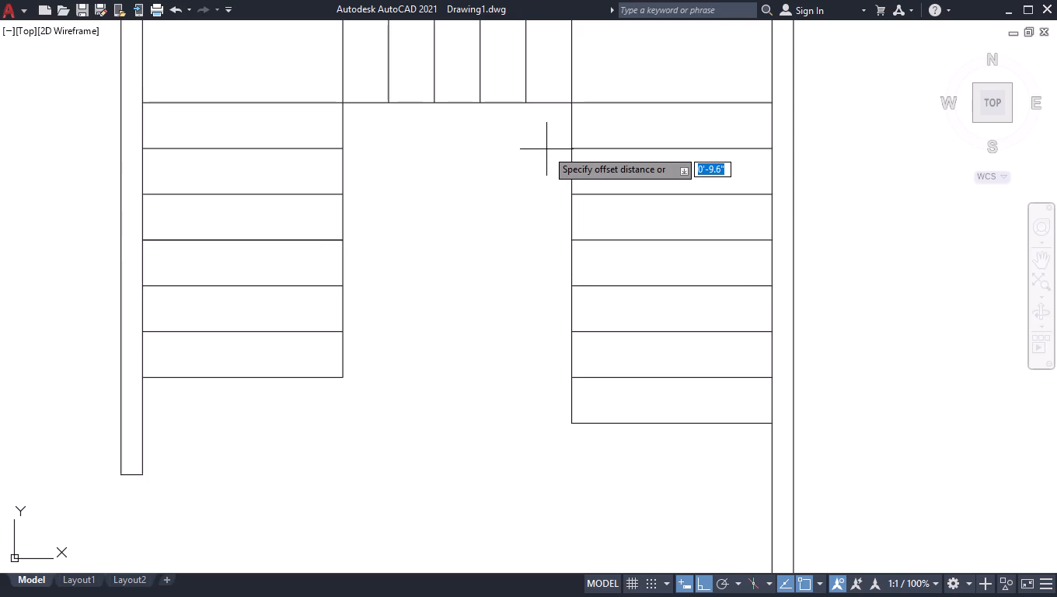
key("2")
key("Return")
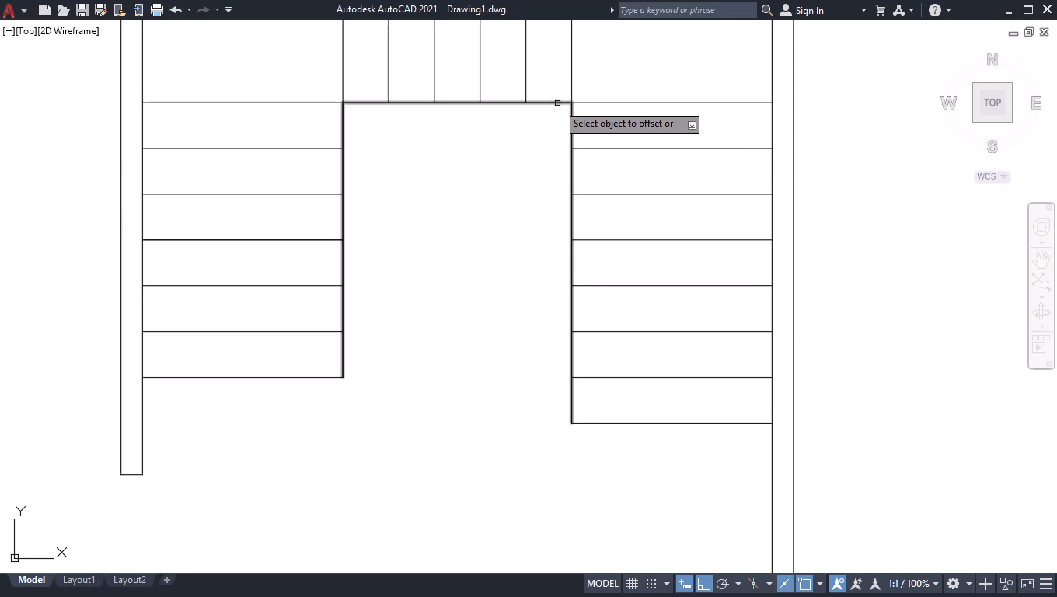
left_click(557, 103)
left_click(529, 178)
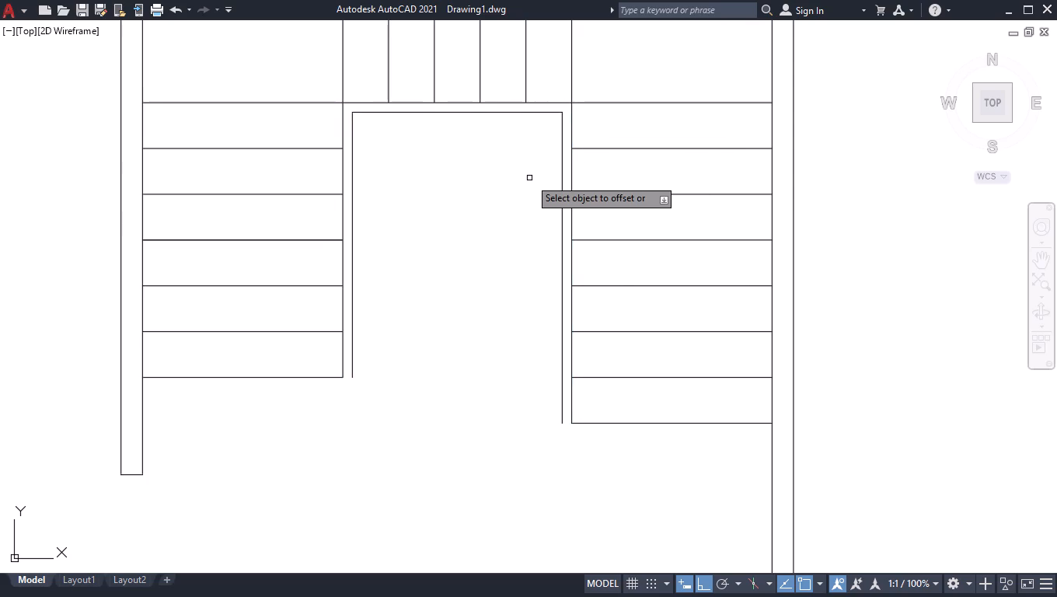
key("Return")
Extend the lowest tread lines of the right and left flights to the inner offset outline, closing its ends.
type("ex")
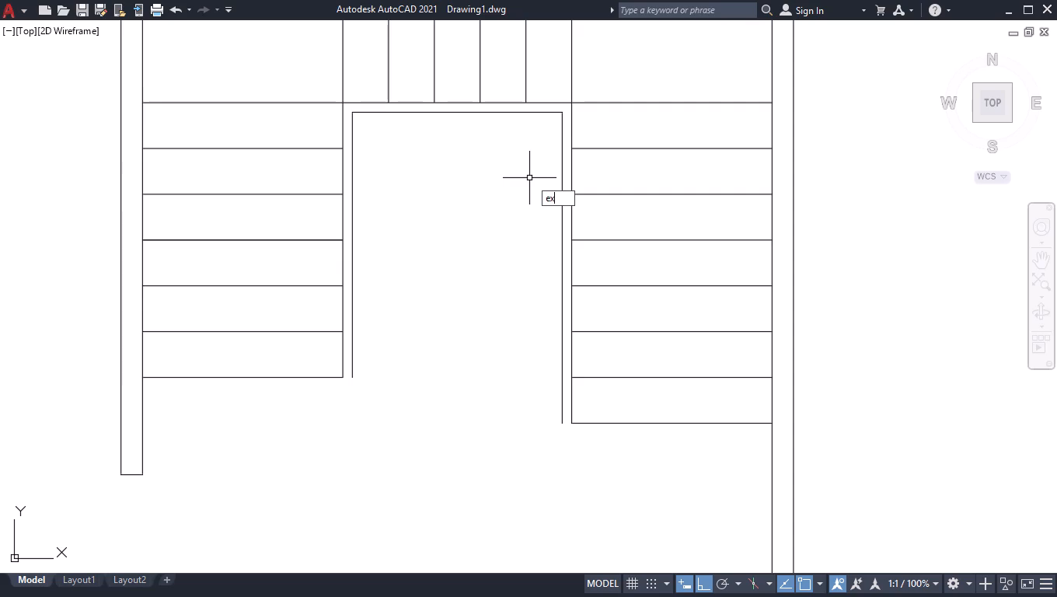
key("Return")
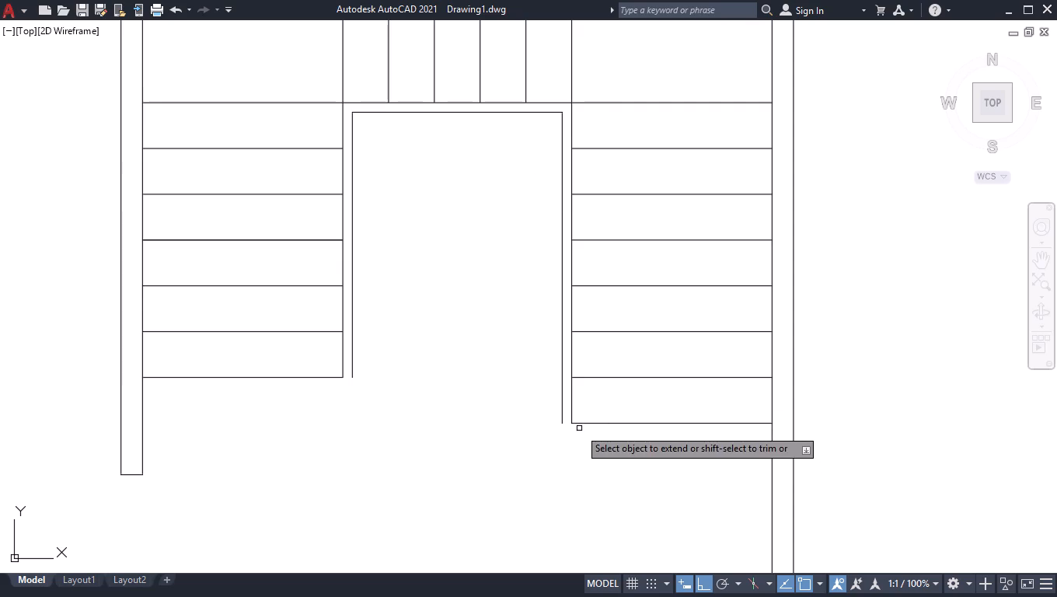
left_click(579, 423)
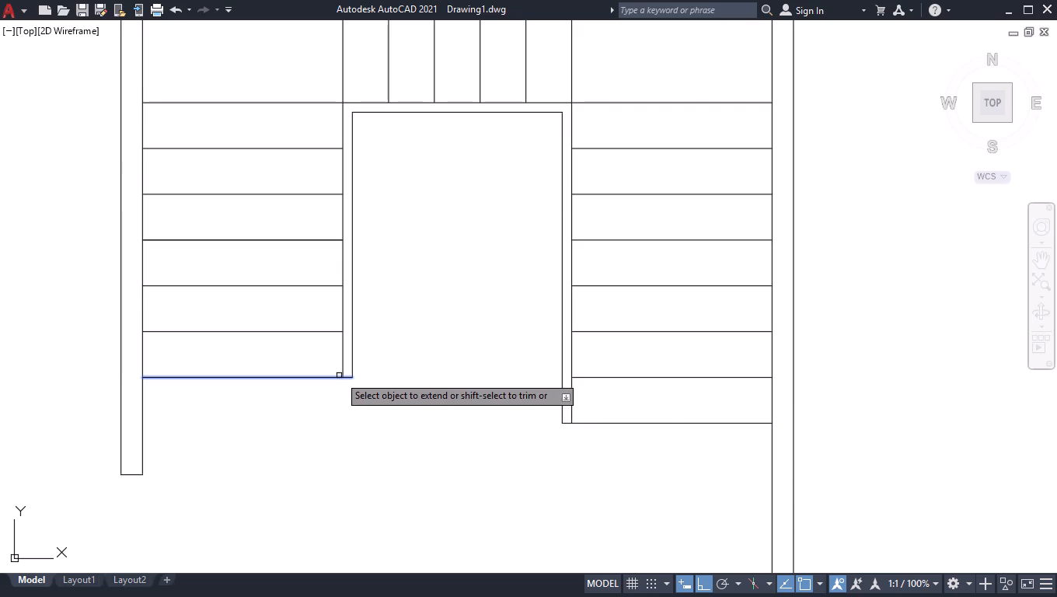
left_click(337, 378)
key("Return")
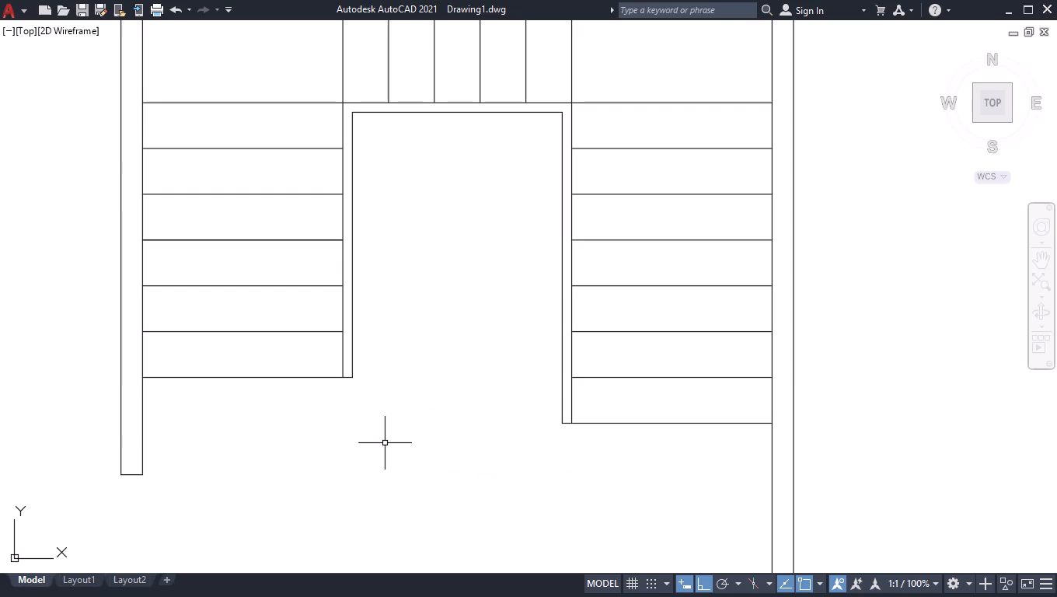
scroll(416, 309, "down", 2)
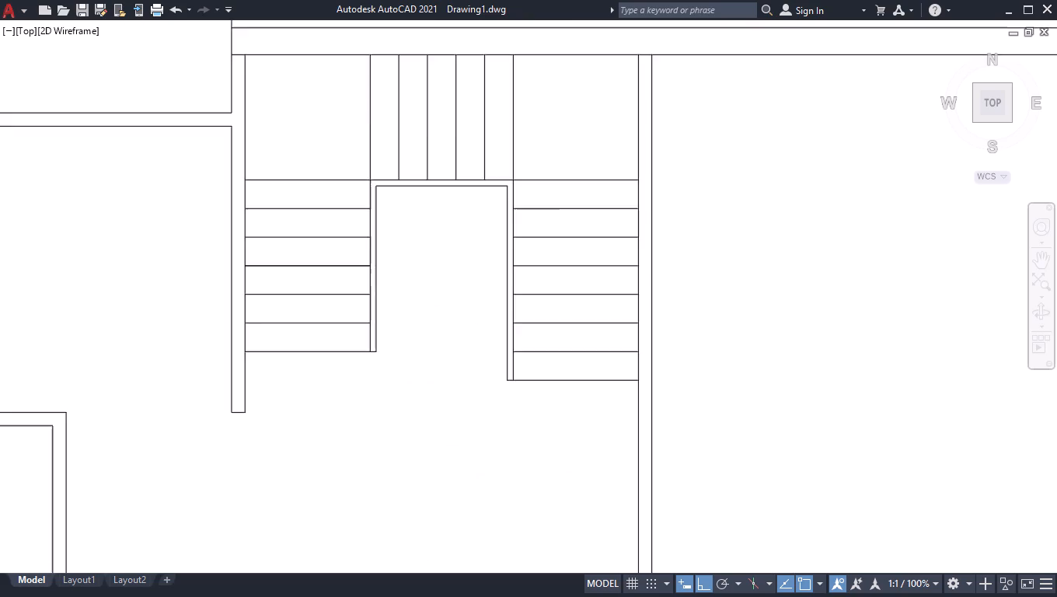
Draw a circle of radius 4" in the open space below the left stair flight.
scroll(358, 449, "up", 1)
scroll(346, 317, "up", 1)
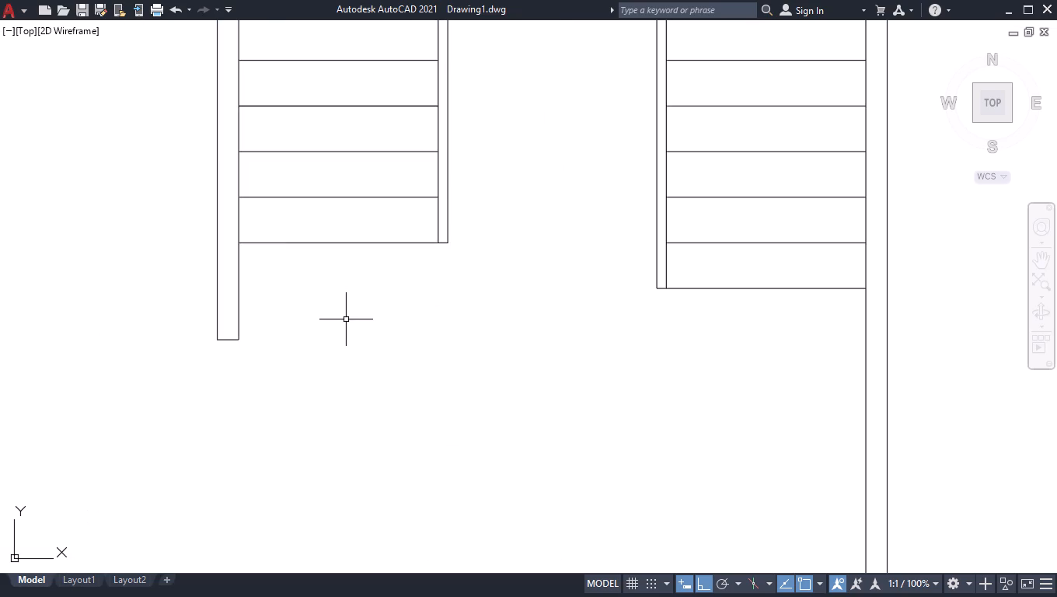
key("c")
key("Return")
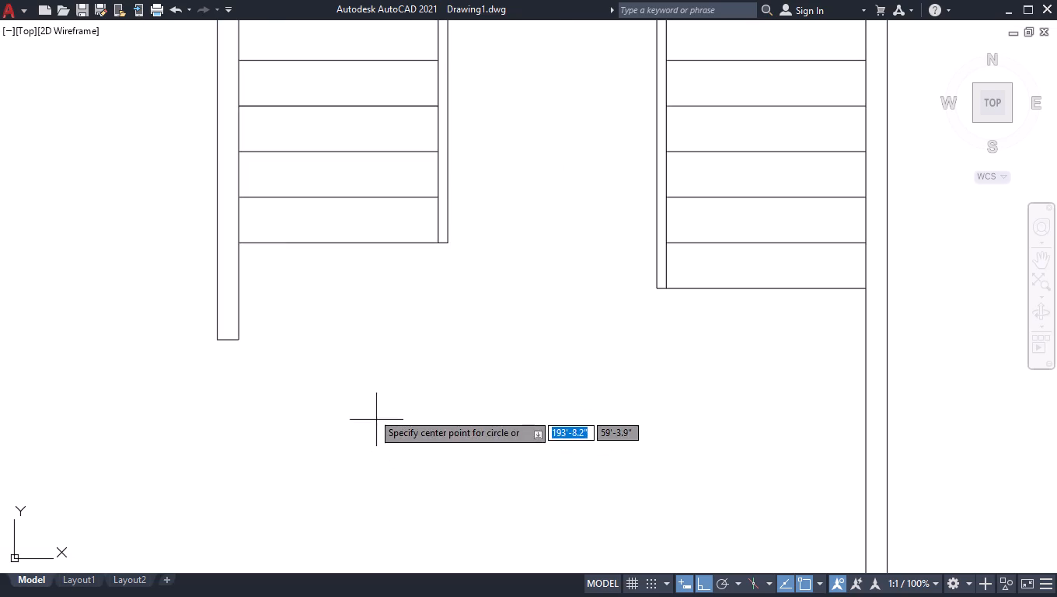
left_click(360, 418)
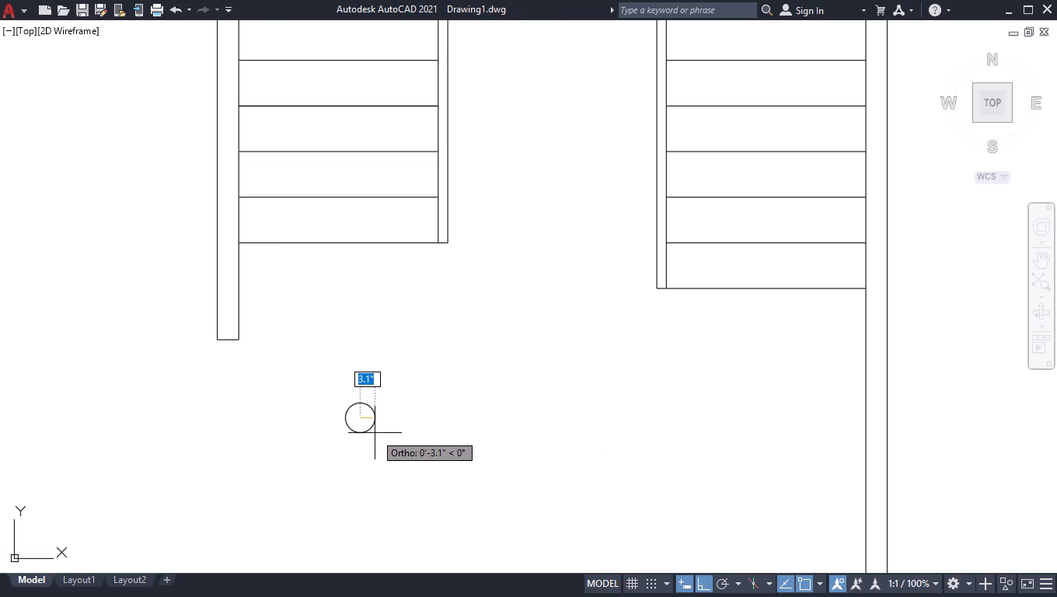
key("3")
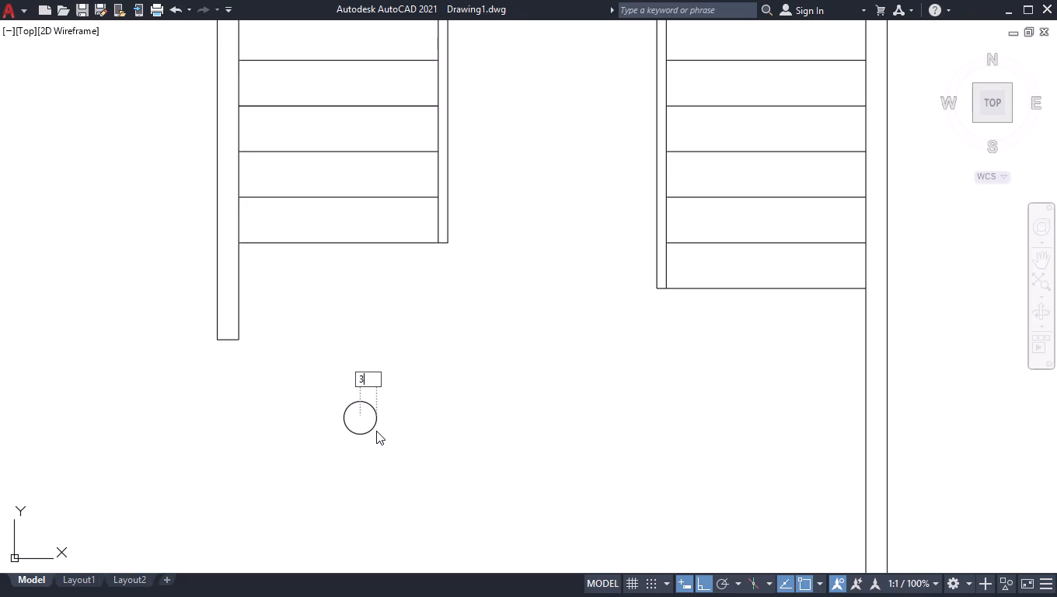
key("BackSpace")
key("4")
key("Return")
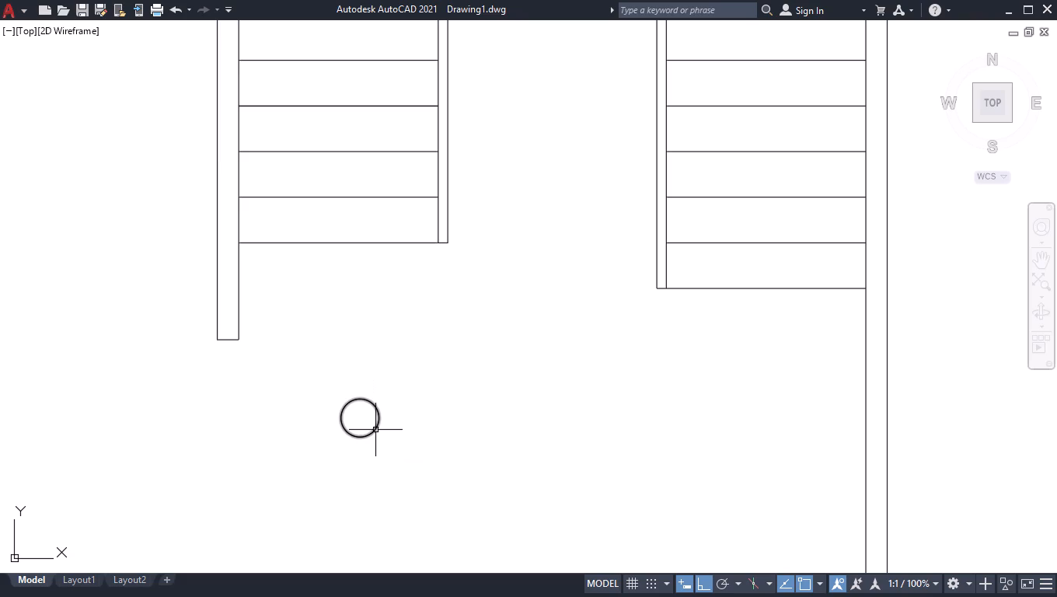
Draw a second circle of radius 5" on the same centre as the 4" circle.
key("space")
left_click(360, 418)
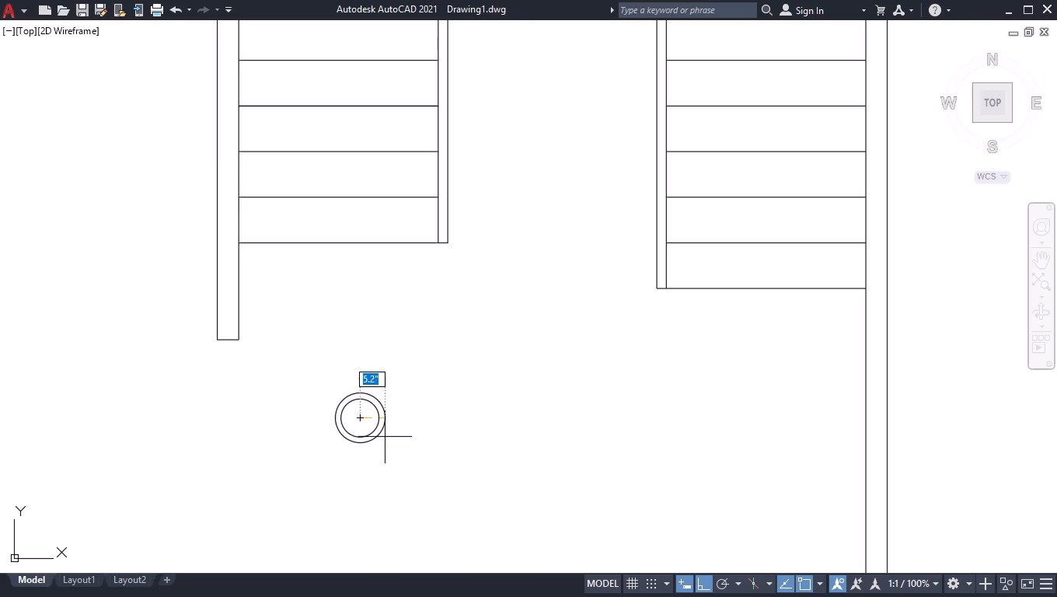
key("5")
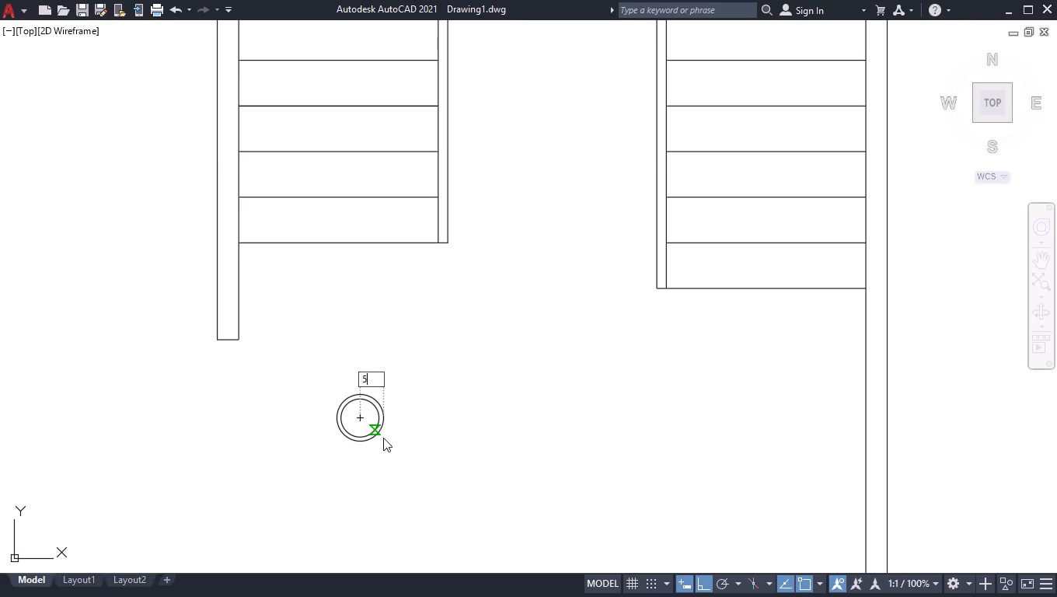
key("Return")
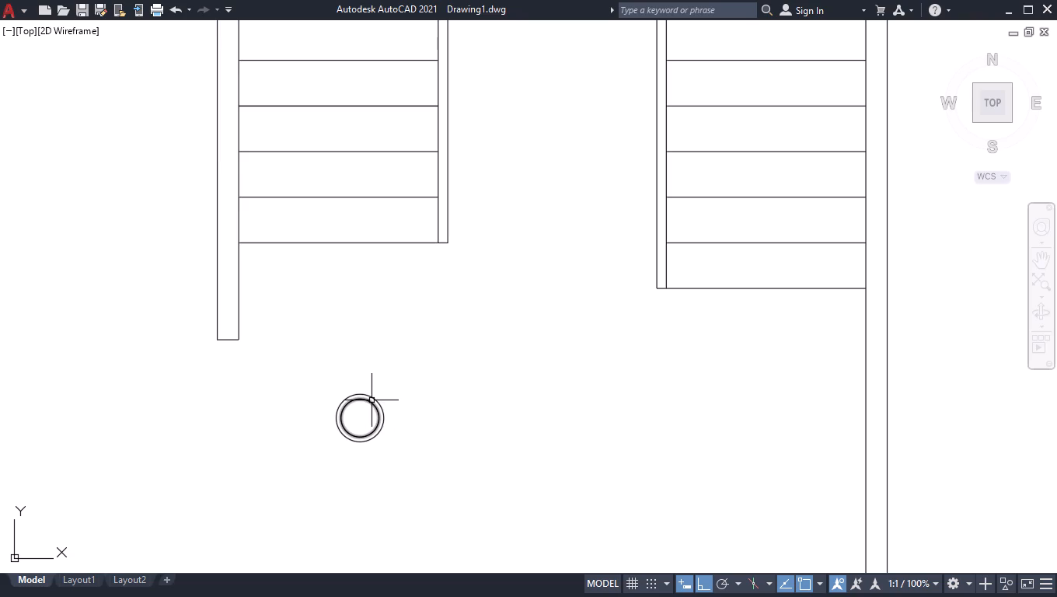
Draw a third concentric circle of about 4.3" radius between the 4" and 5" circles.
scroll(355, 411, "up", 2)
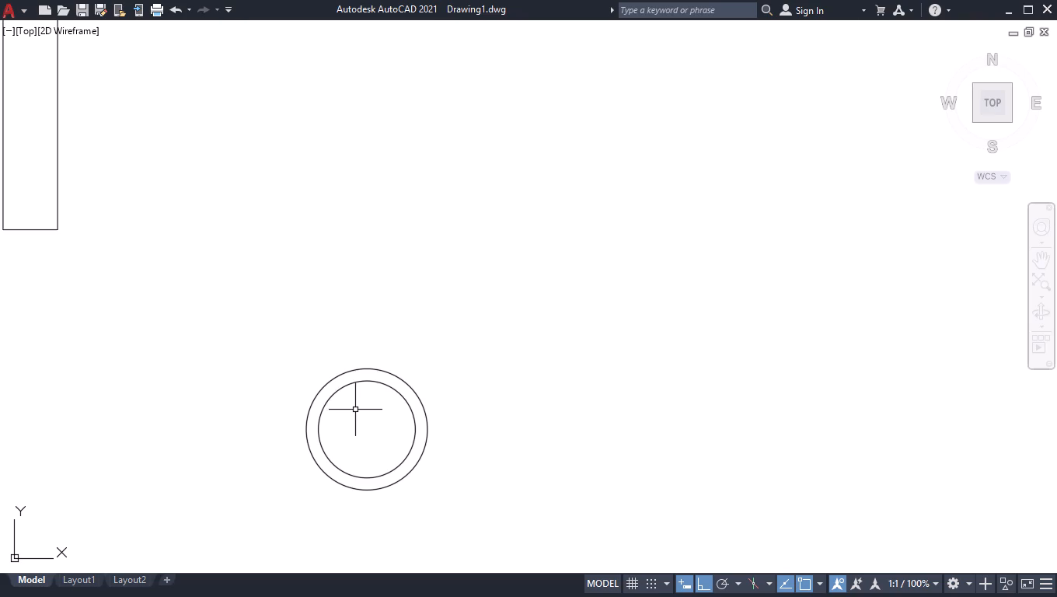
key("space")
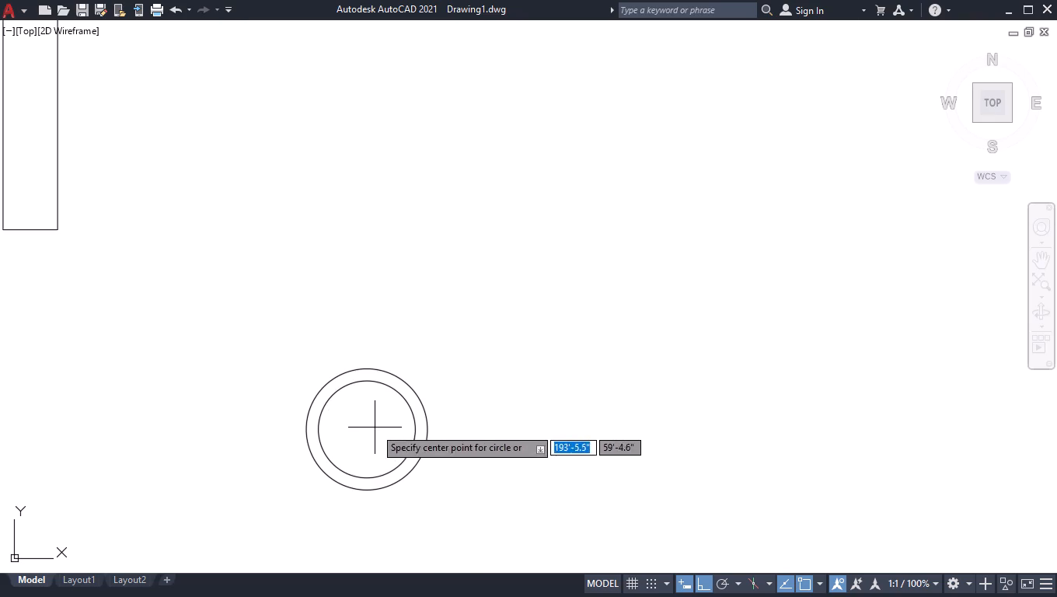
left_click(365, 431)
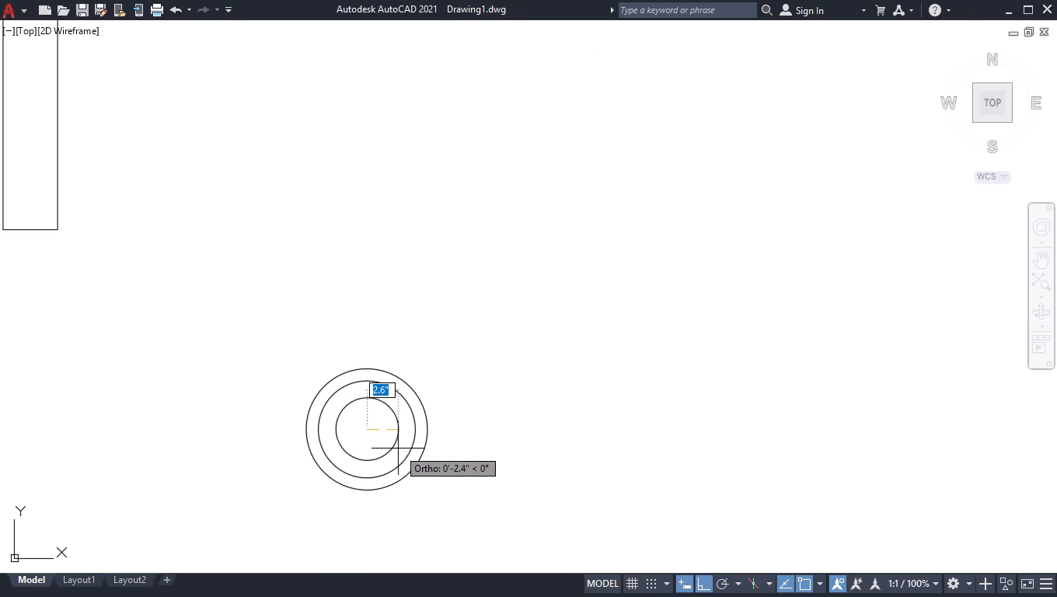
scroll(423, 452, "up", 1)
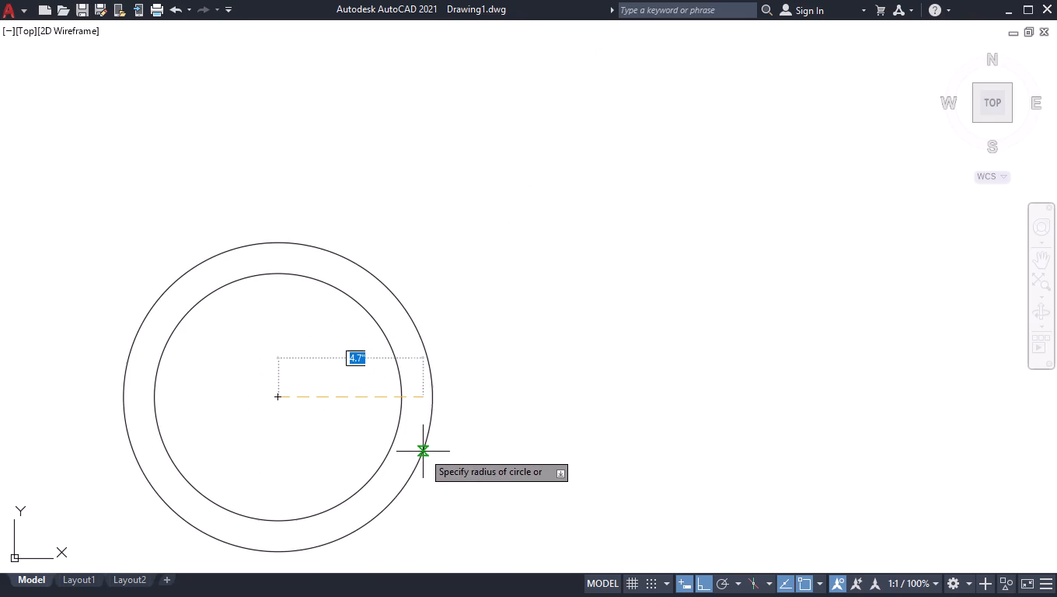
scroll(423, 452, "up", 1)
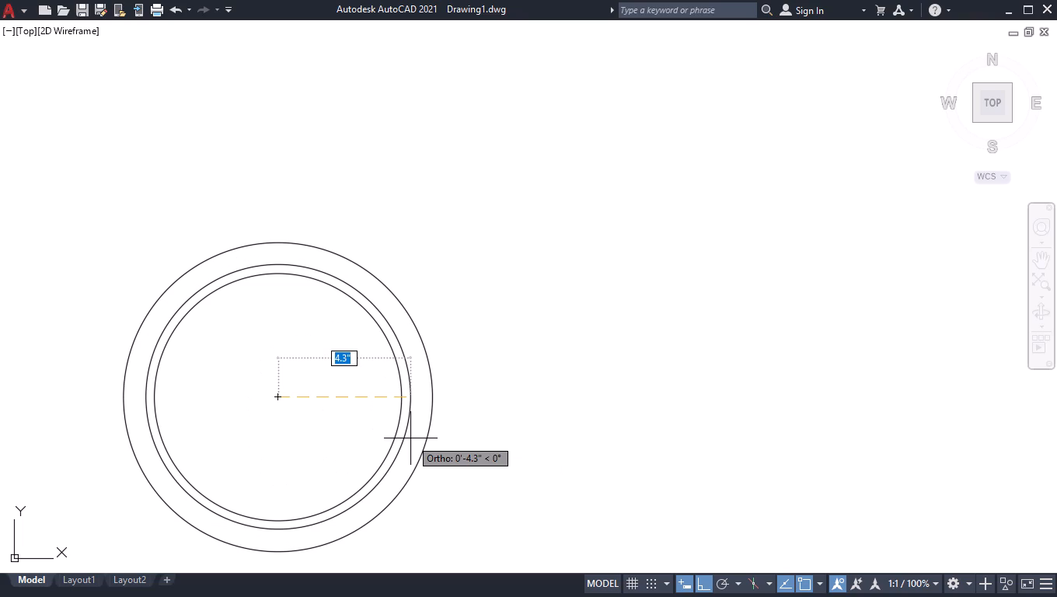
left_click(410, 438)
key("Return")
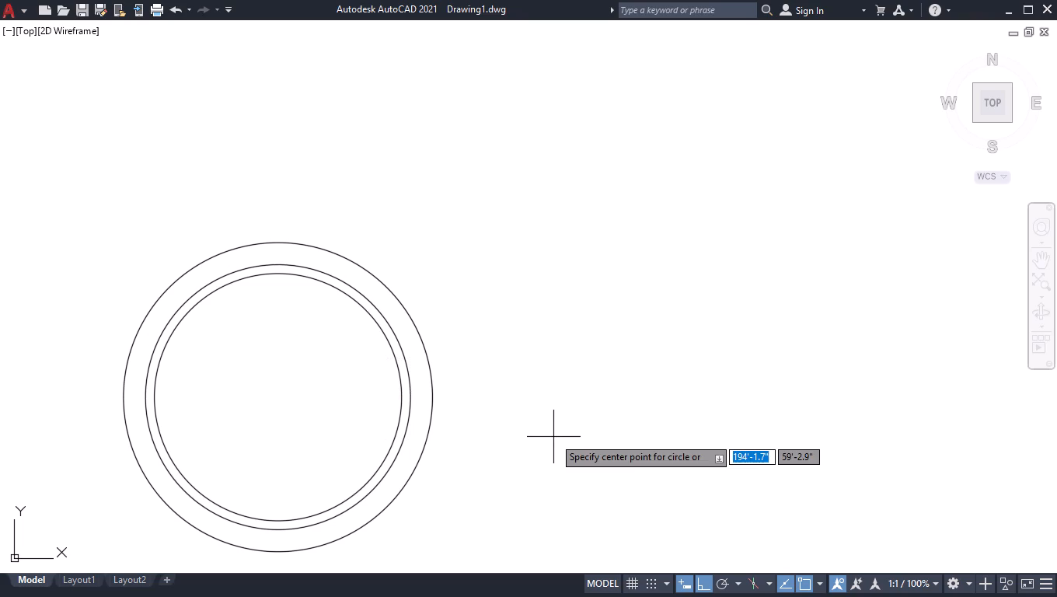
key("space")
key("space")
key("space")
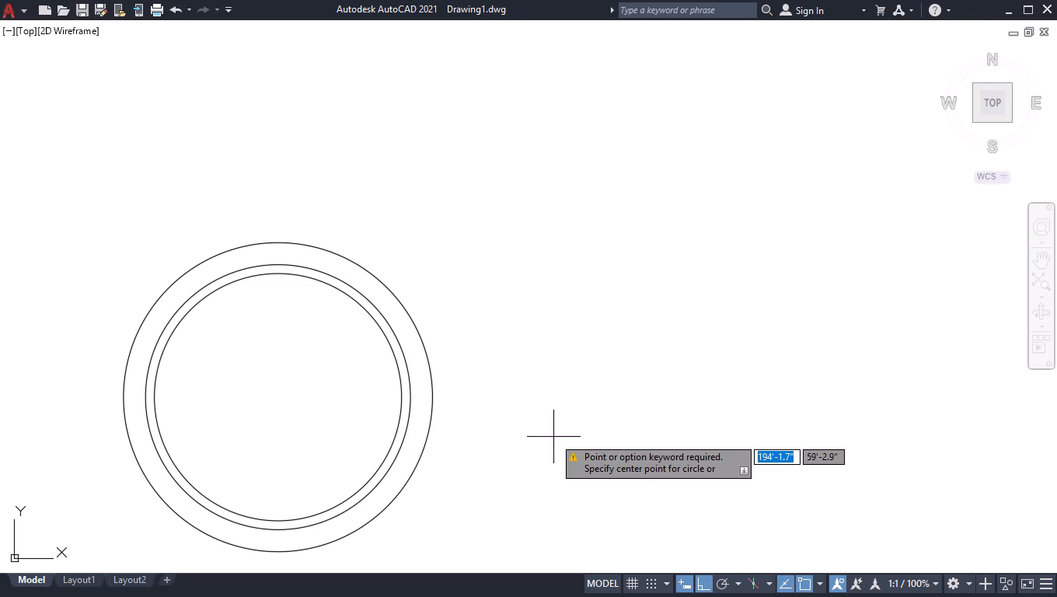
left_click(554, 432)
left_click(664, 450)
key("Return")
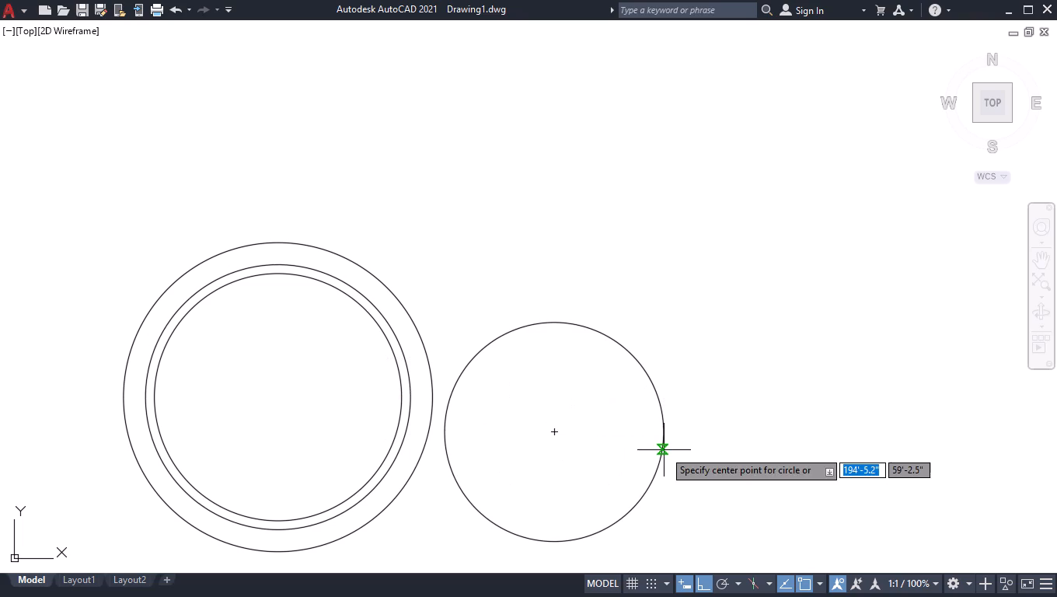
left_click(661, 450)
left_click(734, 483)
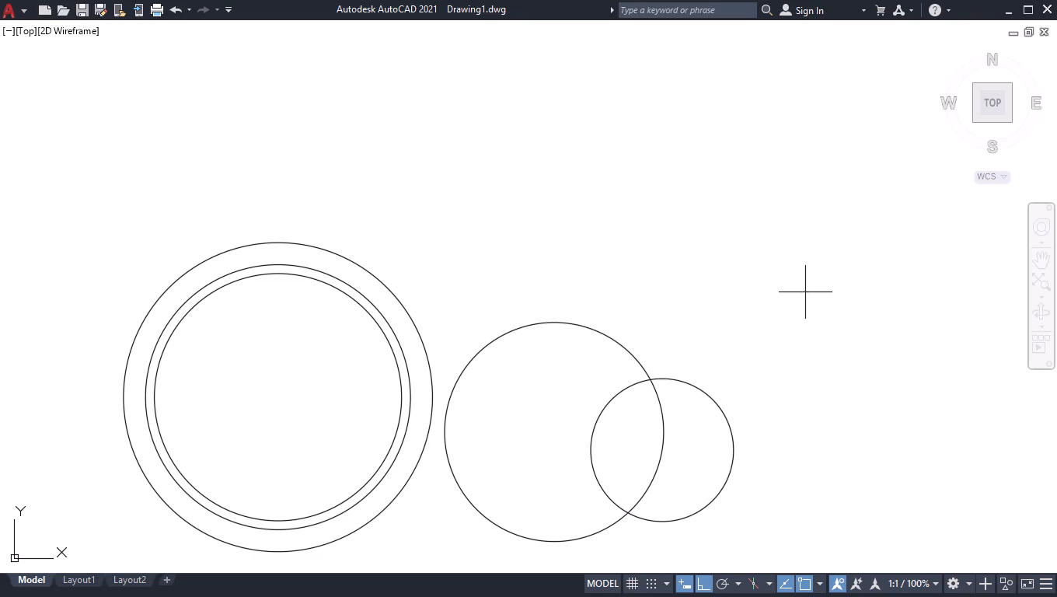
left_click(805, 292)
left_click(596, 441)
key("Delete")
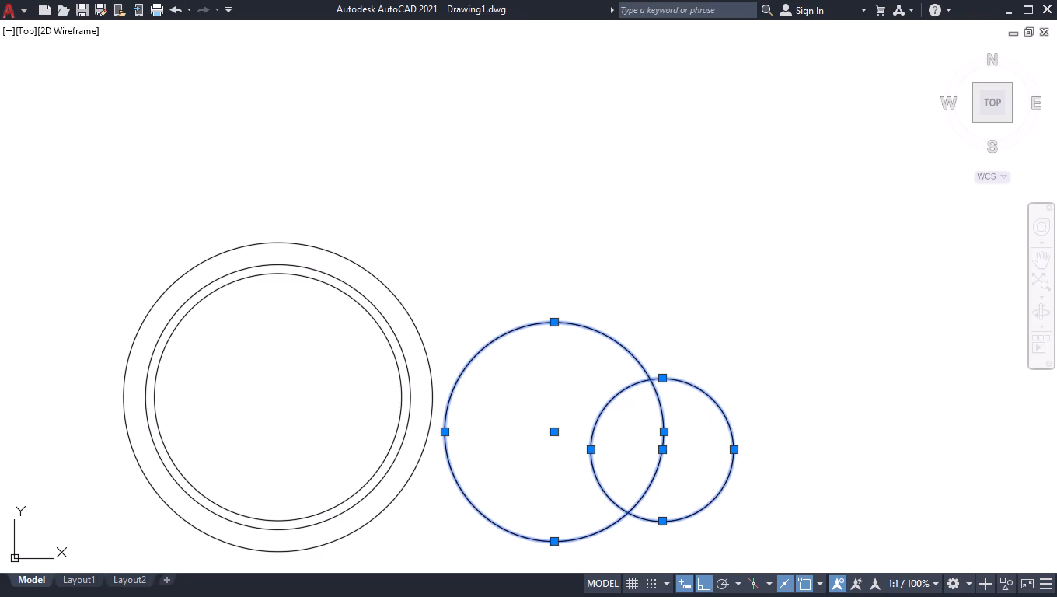
Draw two short slanted lines joining the inner and outer circles, one at the upper right and one at the bottom, slightly right of centre.
key("l")
key("Return")
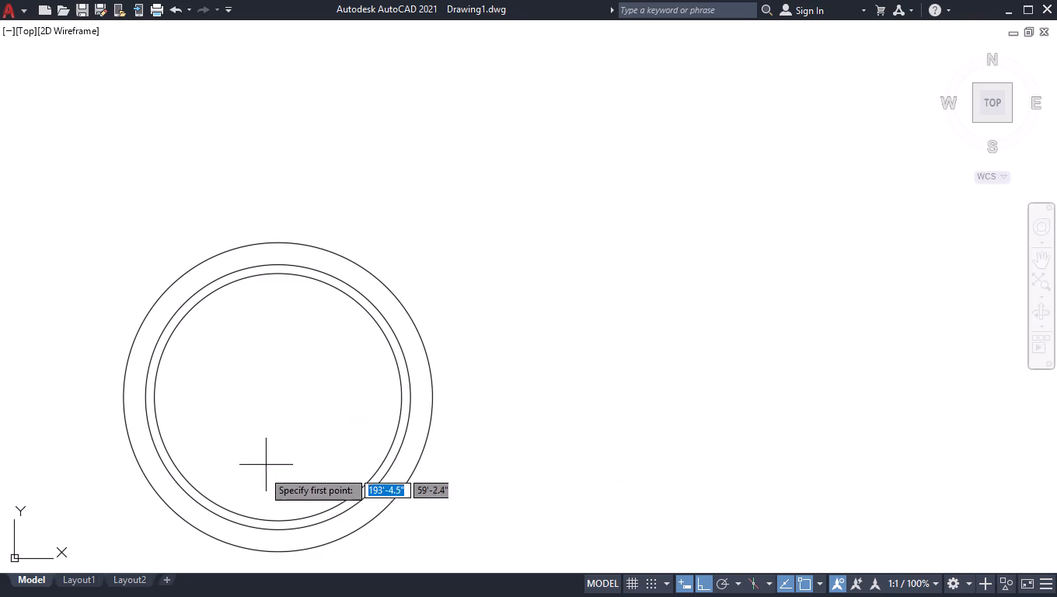
left_click(372, 312)
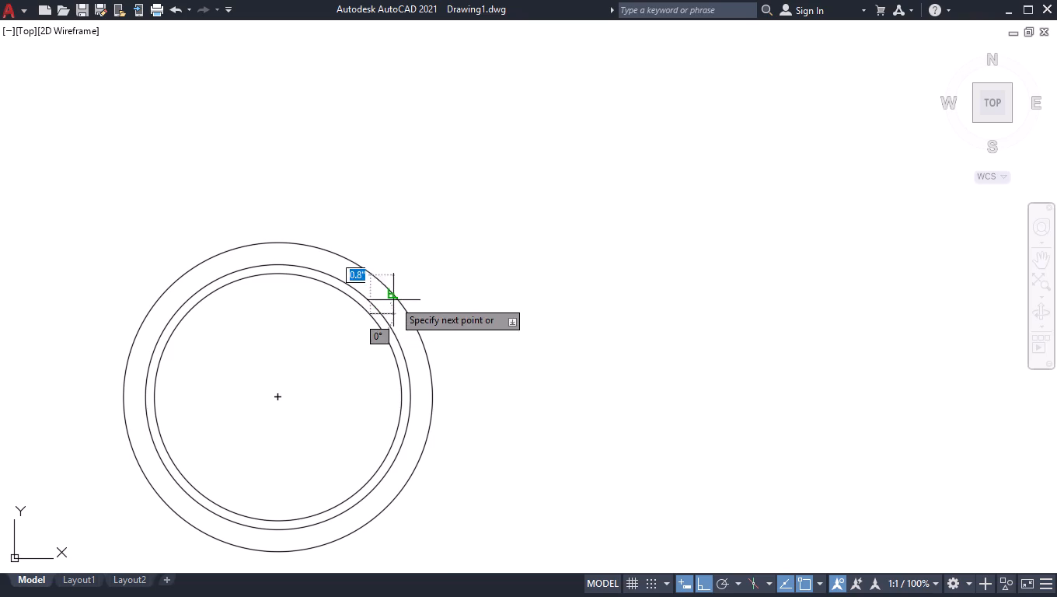
left_click(392, 297)
key("space")
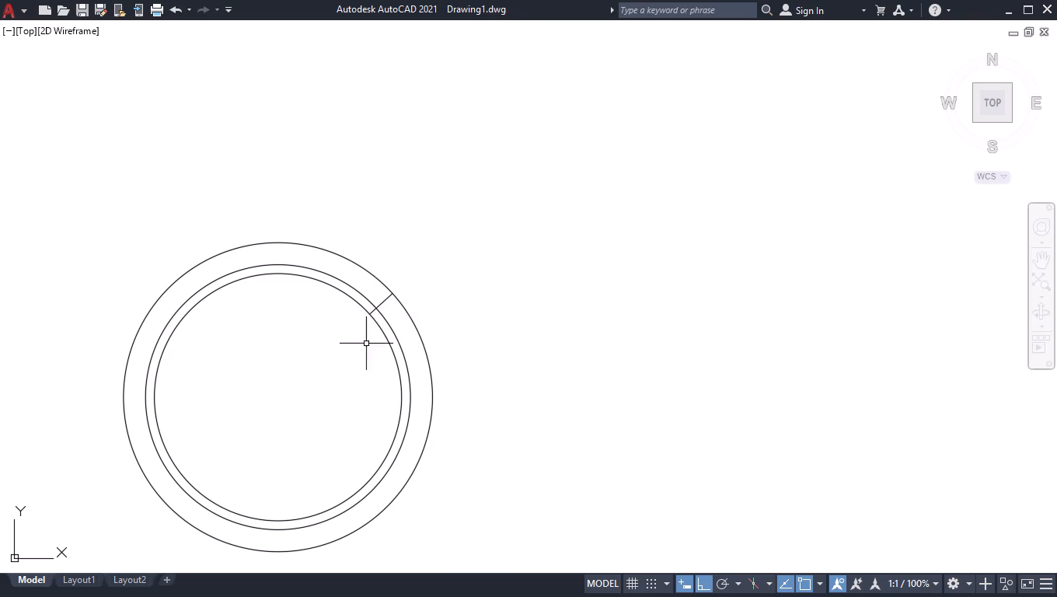
key("space")
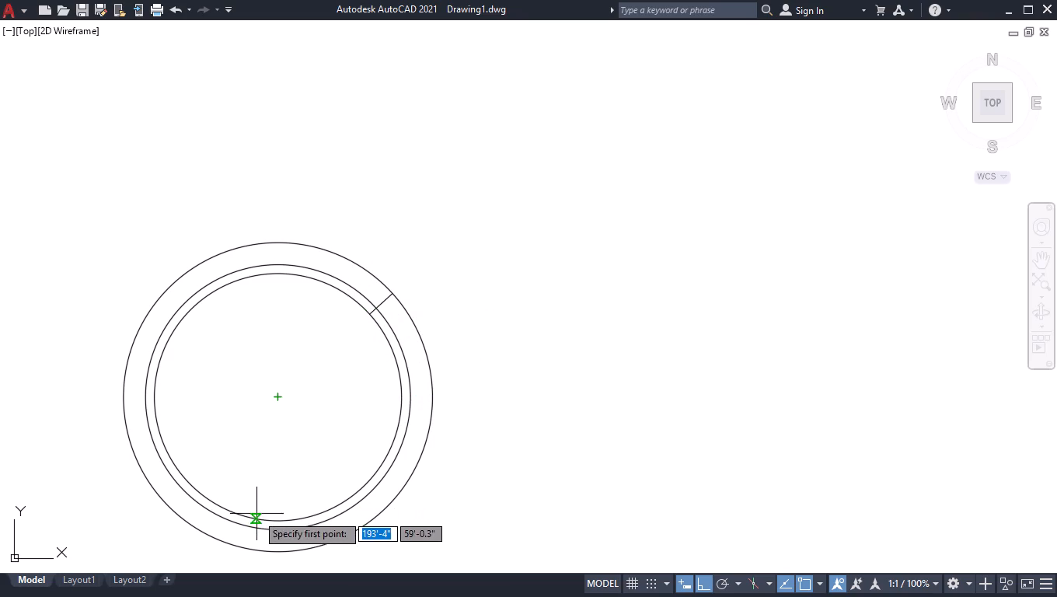
left_click(297, 515)
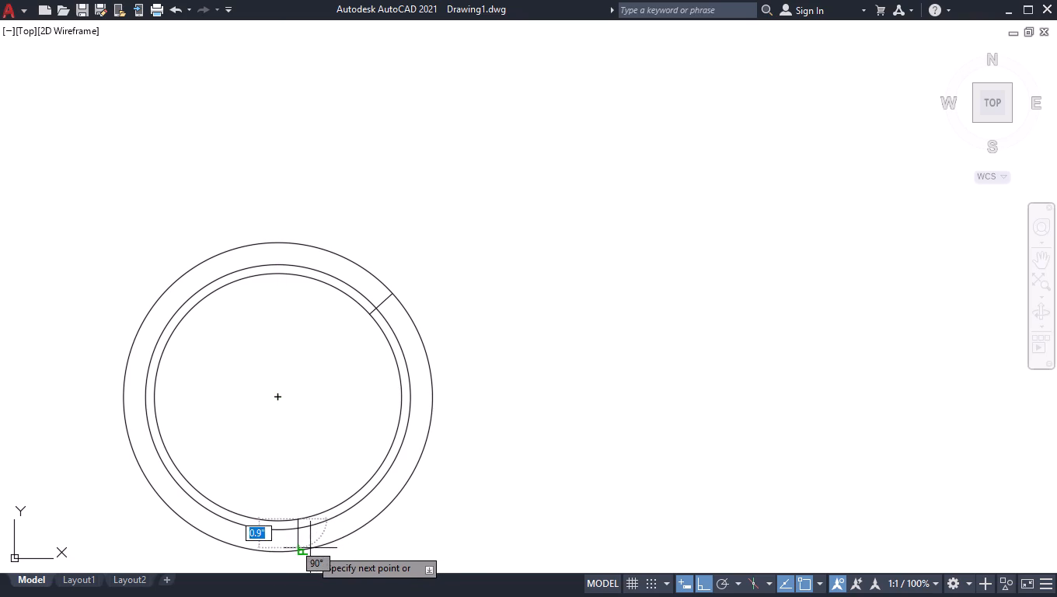
left_click(322, 544)
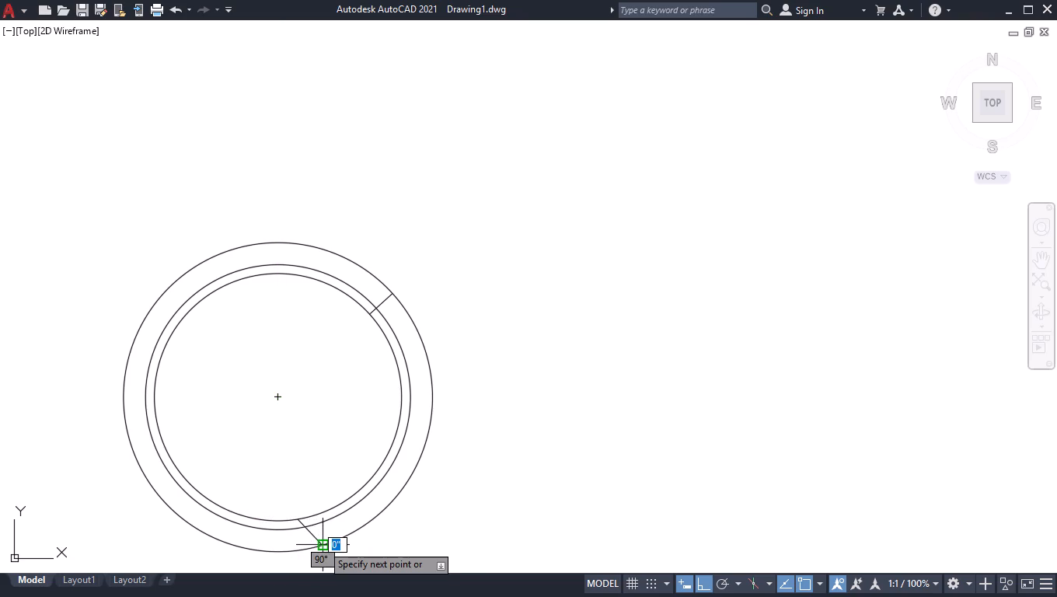
key("space")
Trim the middle and outer circles to leave only their right-hand arcs between the two short lines.
scroll(464, 420, "down", 1)
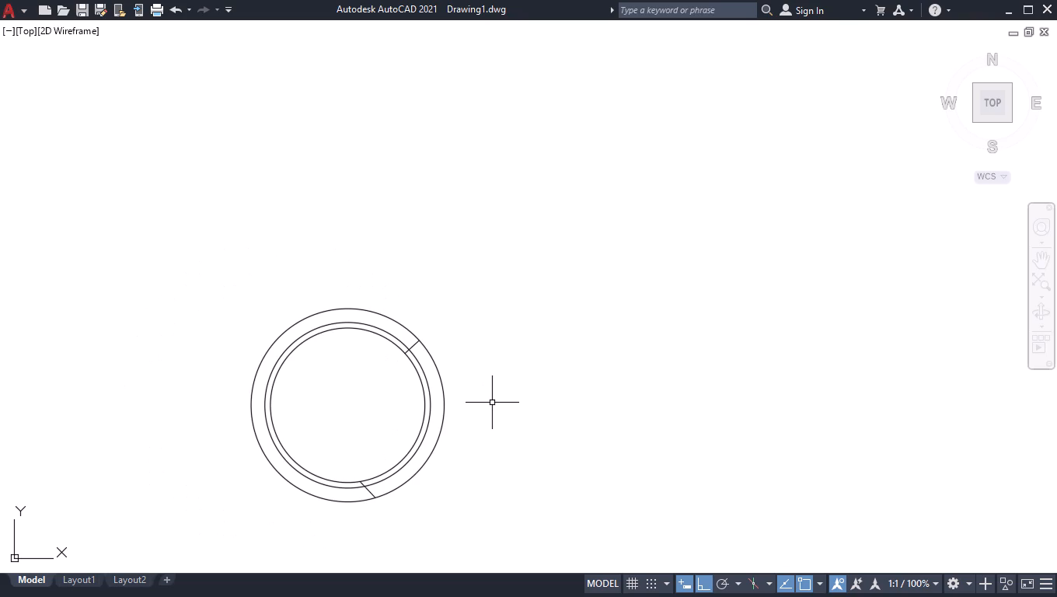
type("tr")
key("Return")
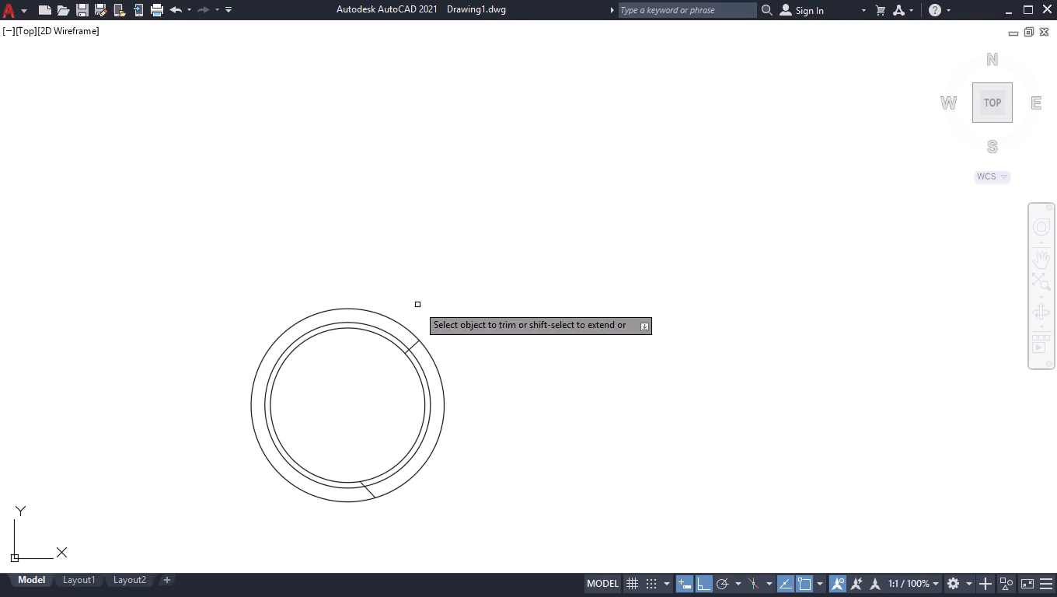
left_click(390, 334)
left_click(394, 320)
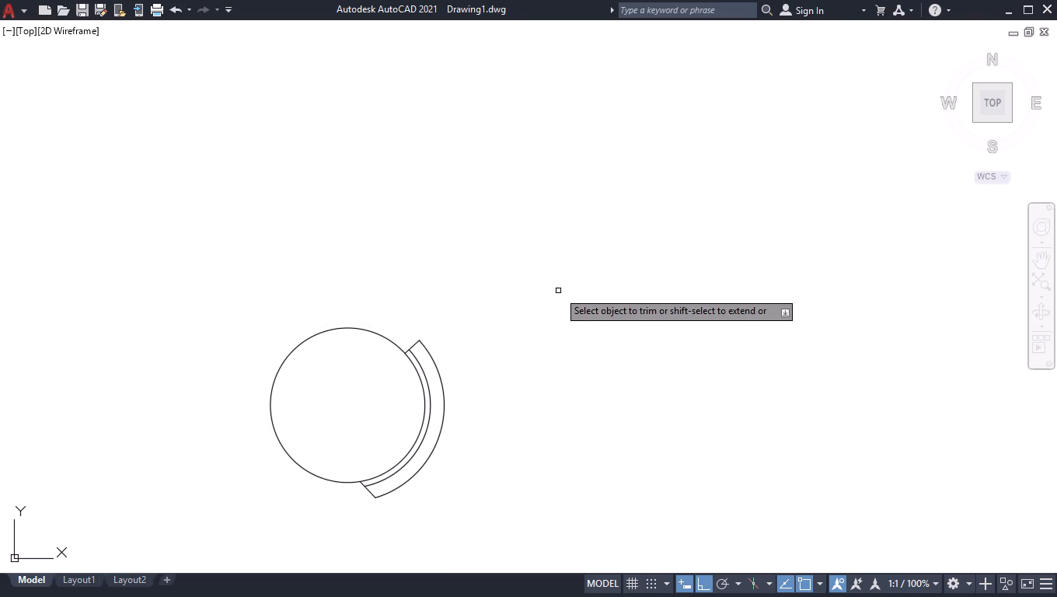
key("Return")
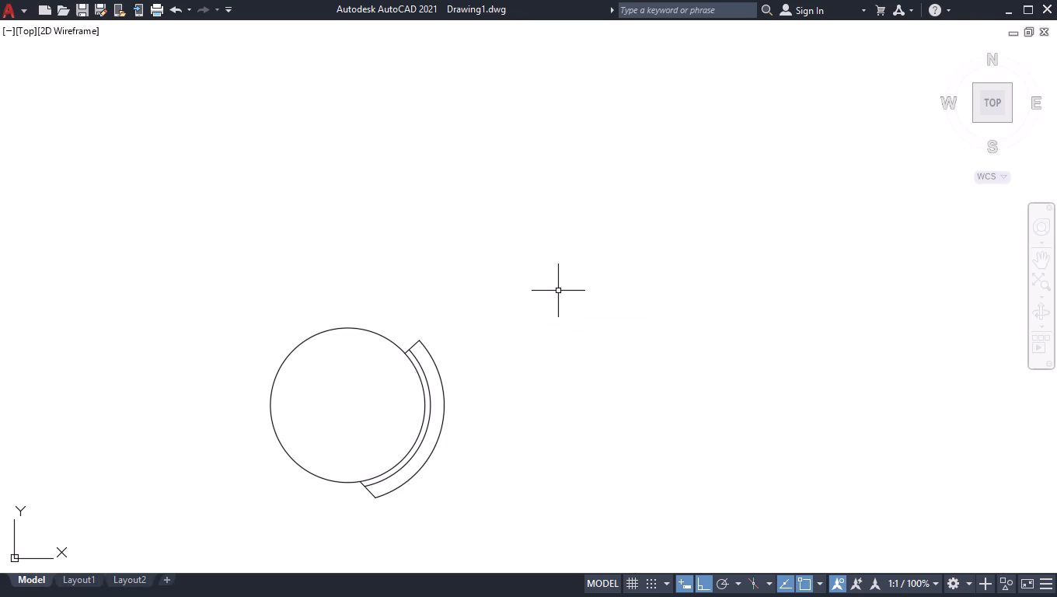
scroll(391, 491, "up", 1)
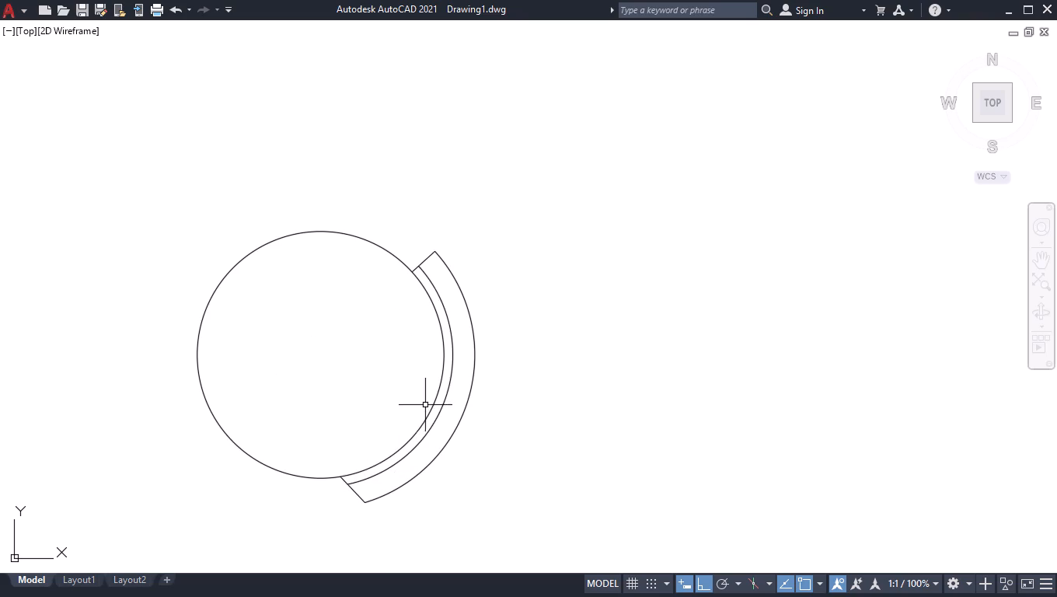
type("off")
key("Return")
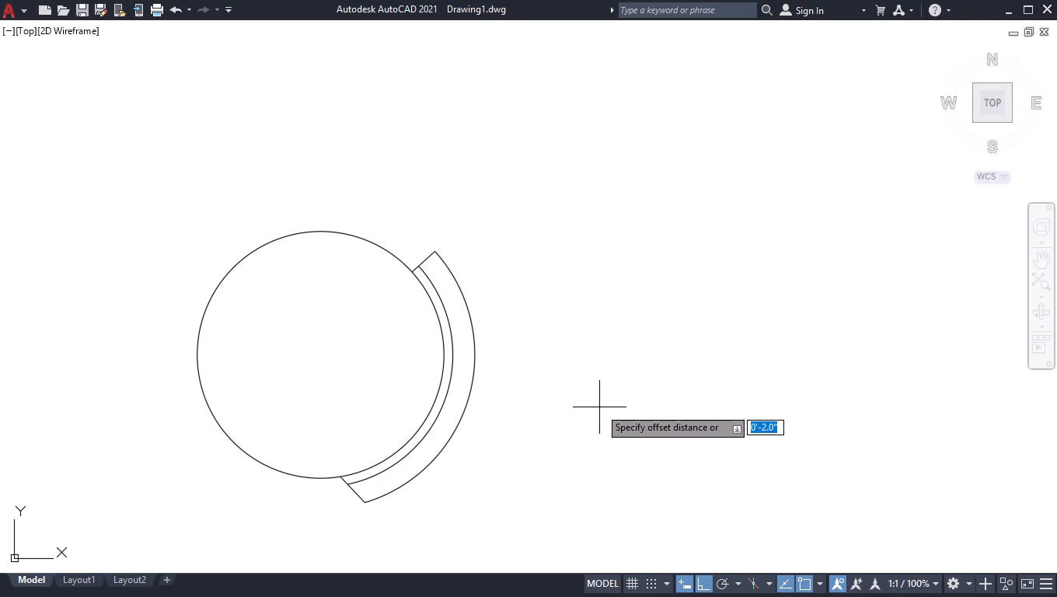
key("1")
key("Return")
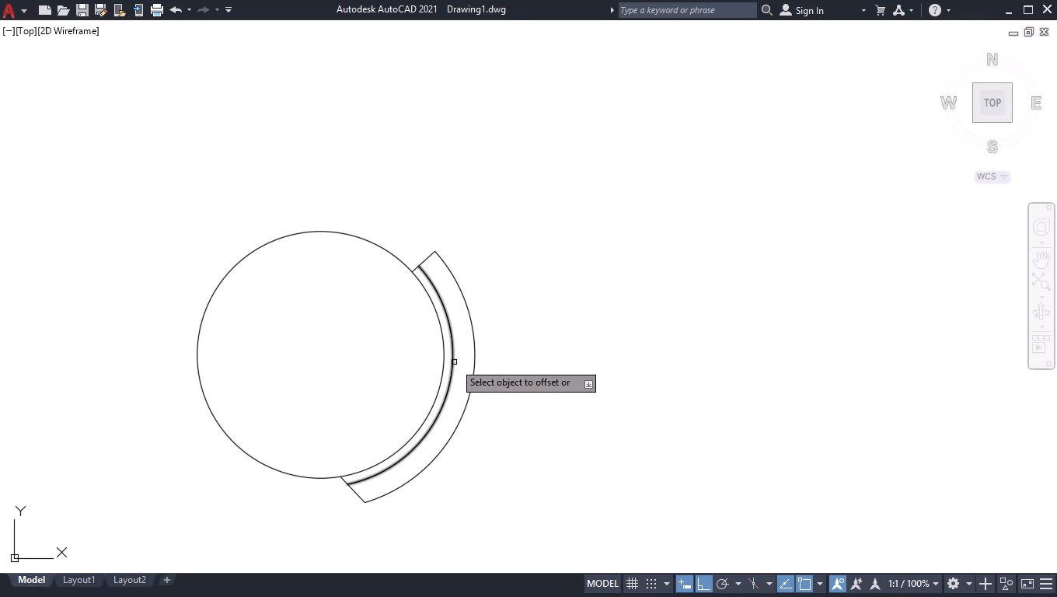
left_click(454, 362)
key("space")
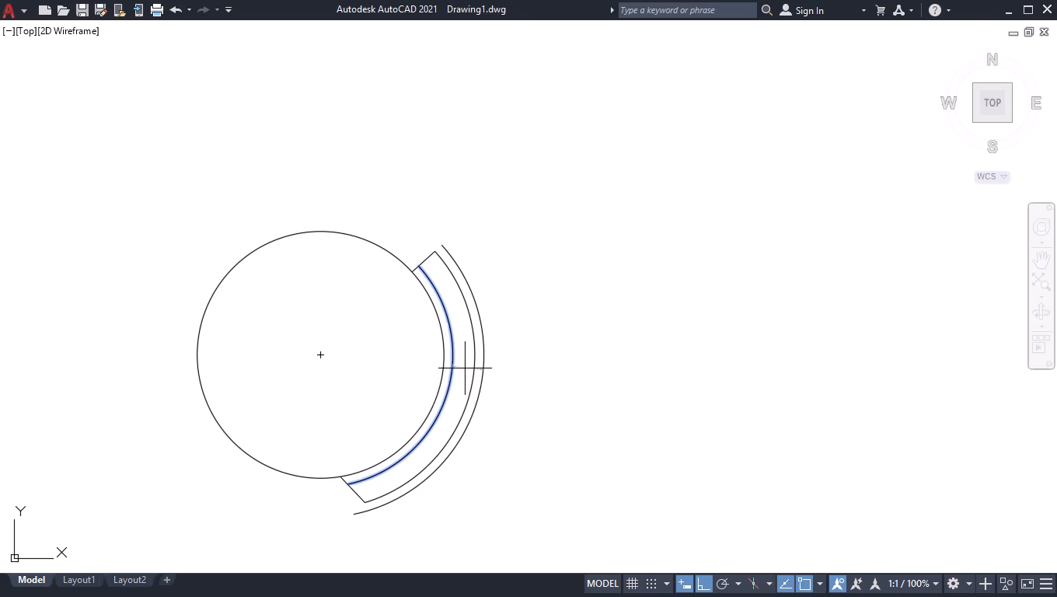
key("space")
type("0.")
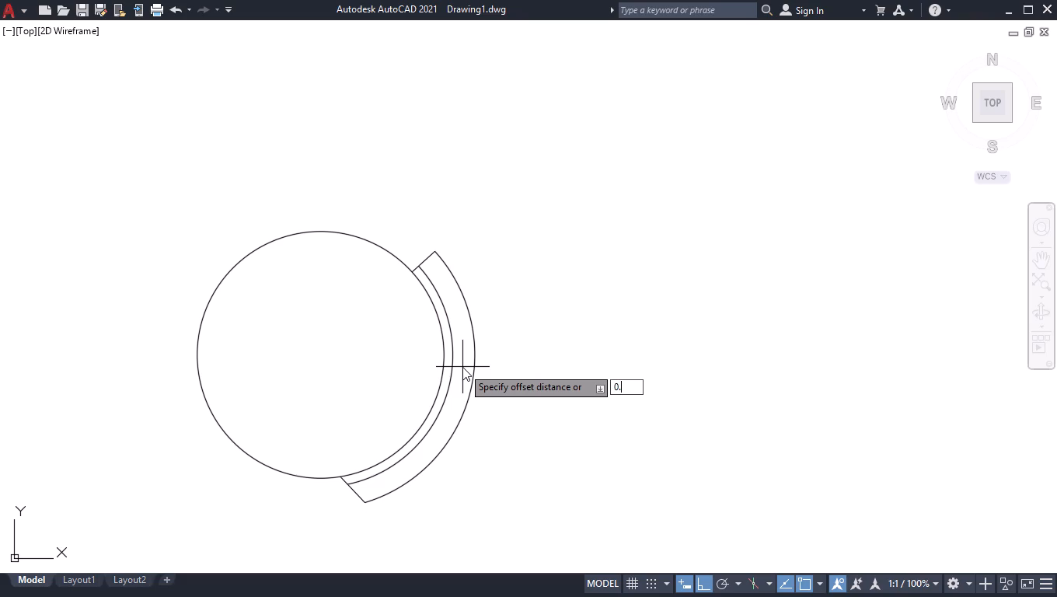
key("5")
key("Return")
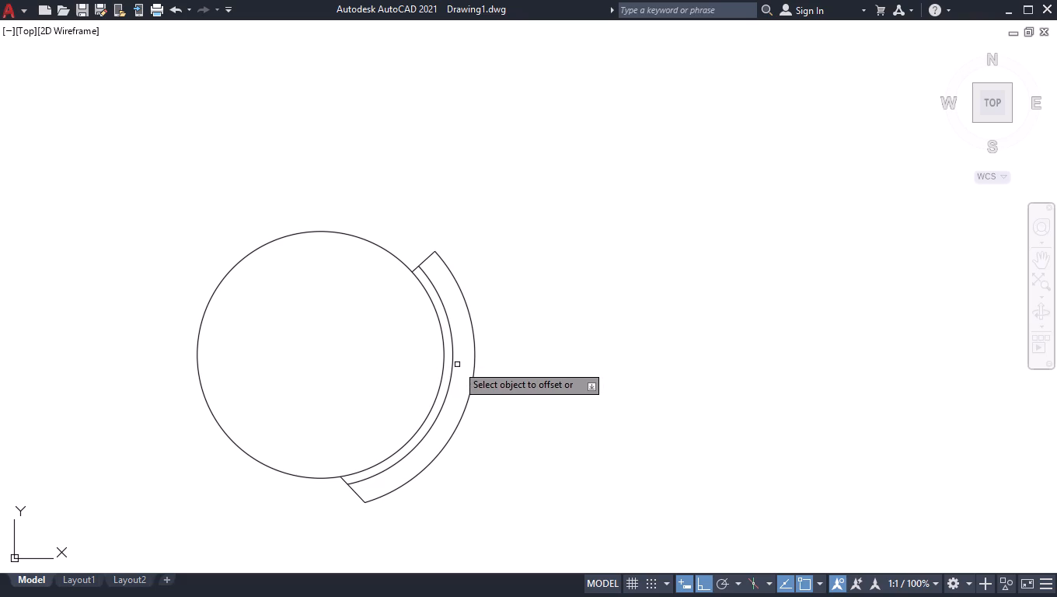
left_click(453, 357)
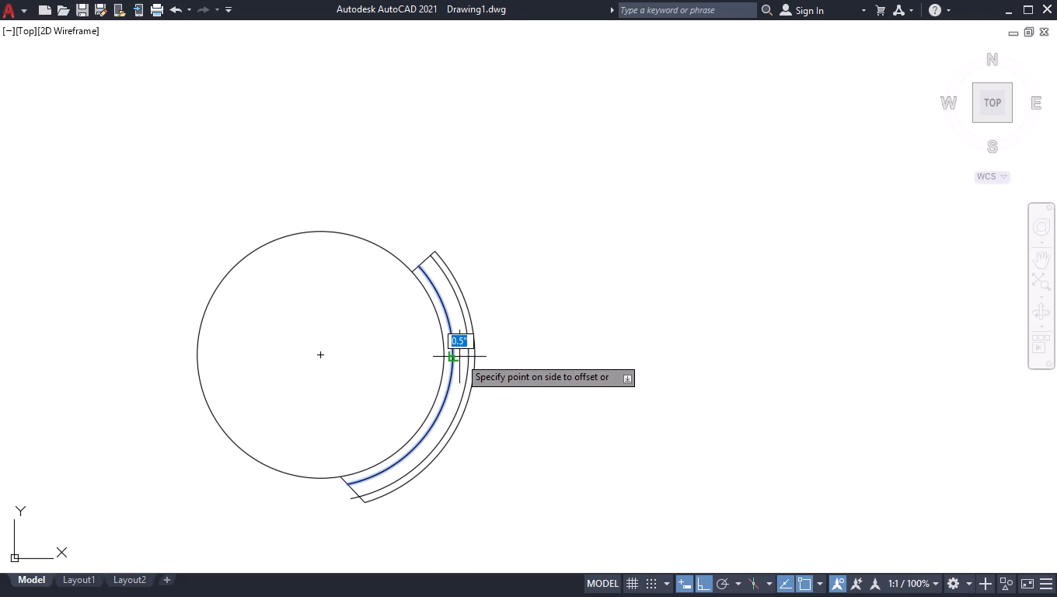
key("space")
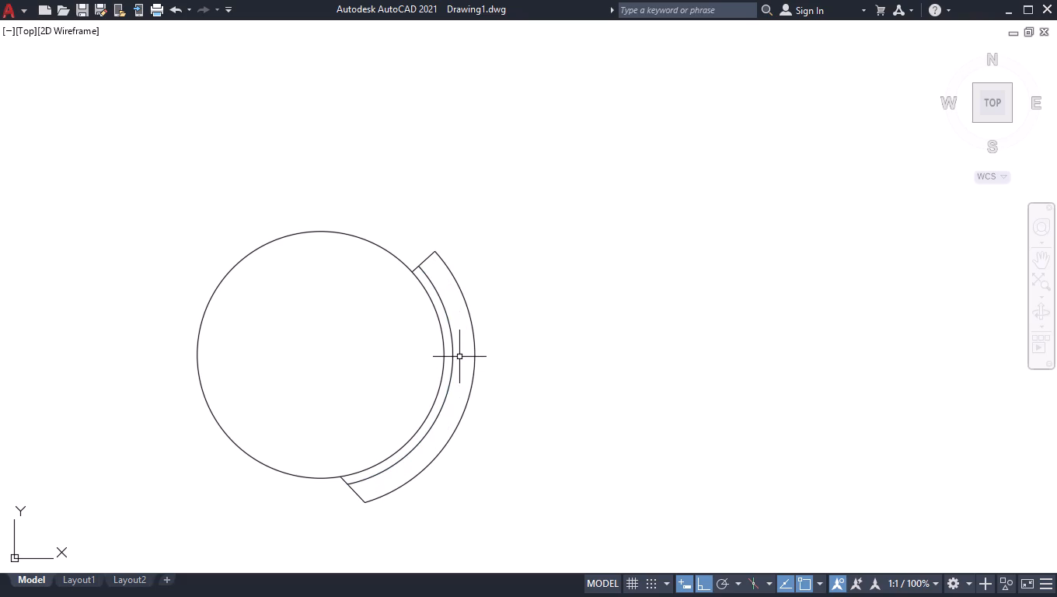
Offset the middle arc of the round symbol 0.3" outward, towards the outer arc.
key("space")
type("0.")
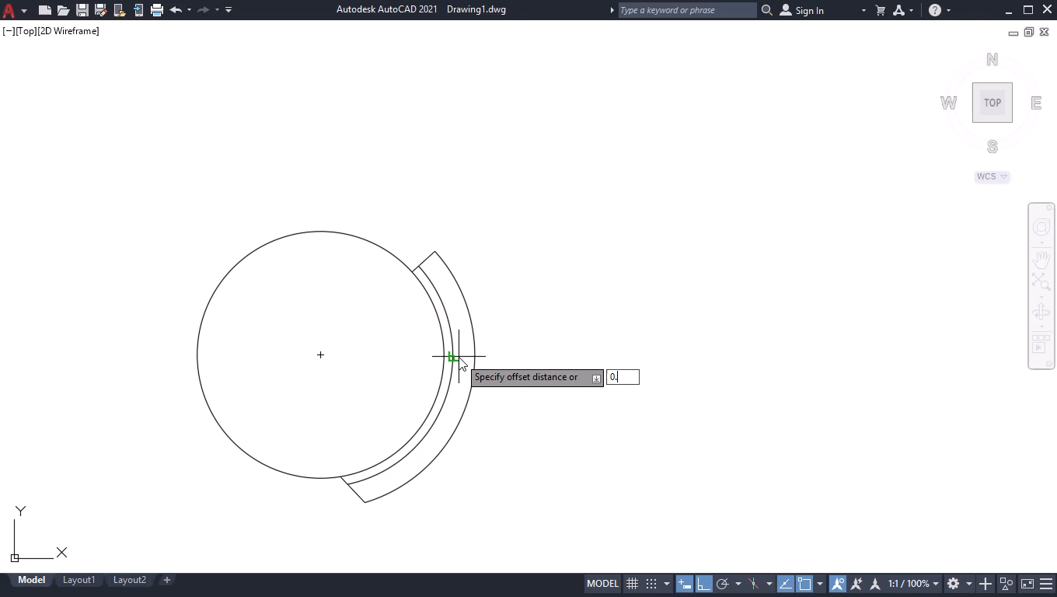
key("3")
key("Return")
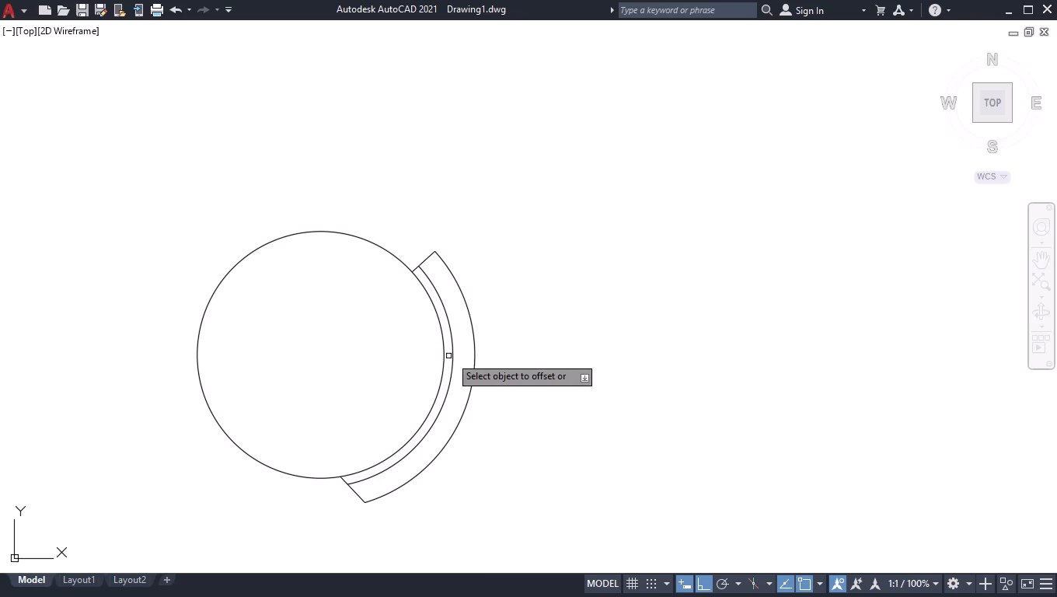
left_click(452, 358)
left_click(462, 361)
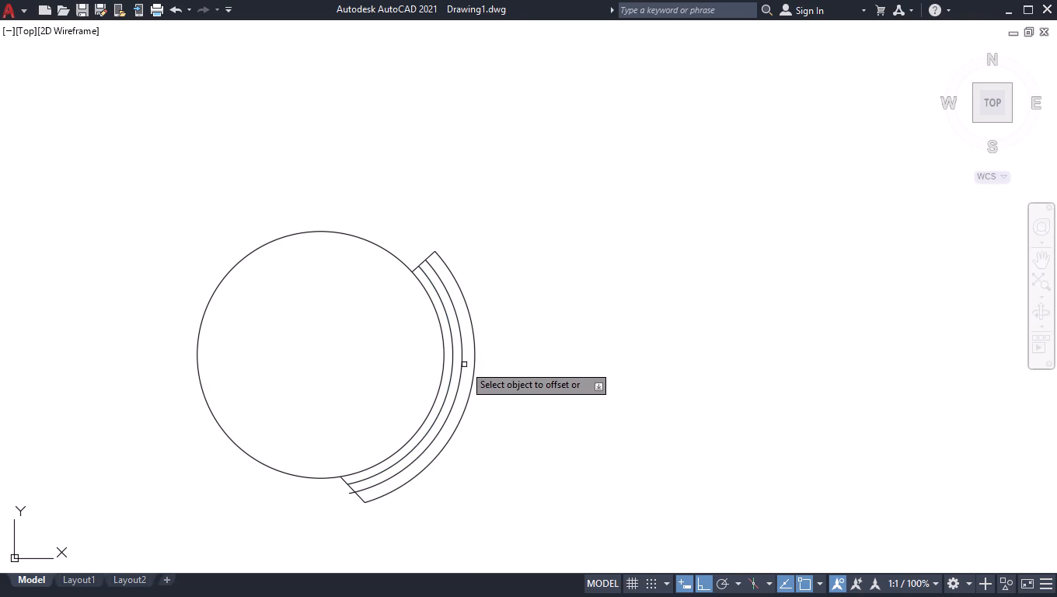
key("Return")
Trim the overhanging lower end of the new arc back to the lower short slanted line.
type("tr")
key("Return")
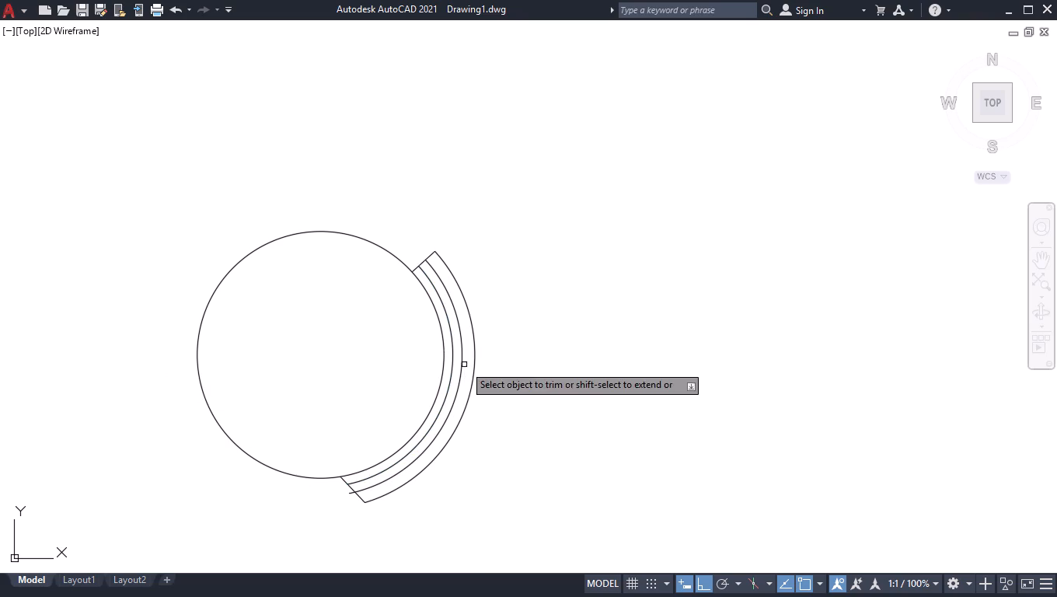
left_click(352, 494)
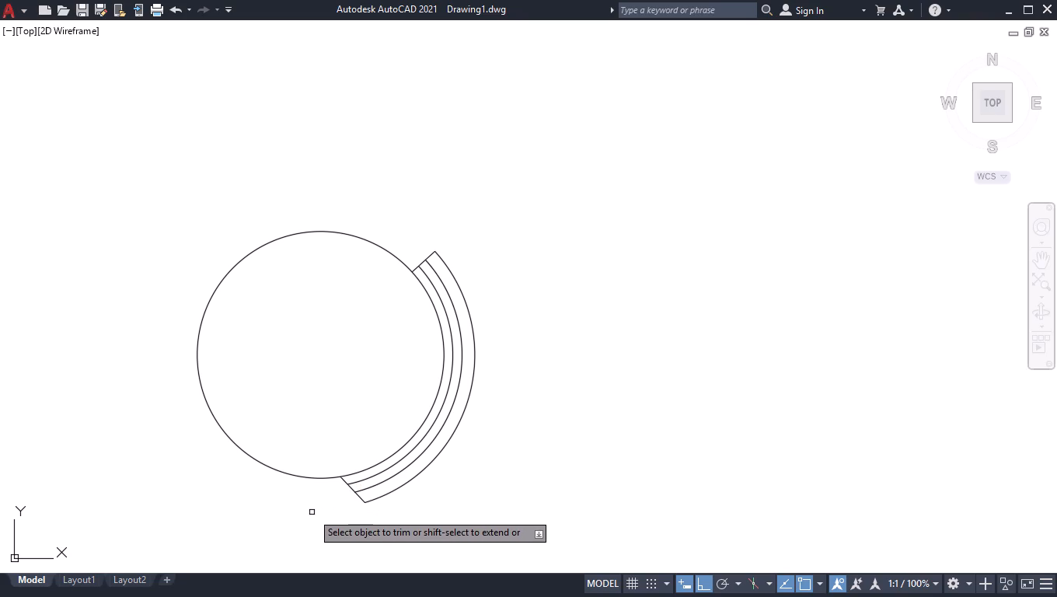
key("Return")
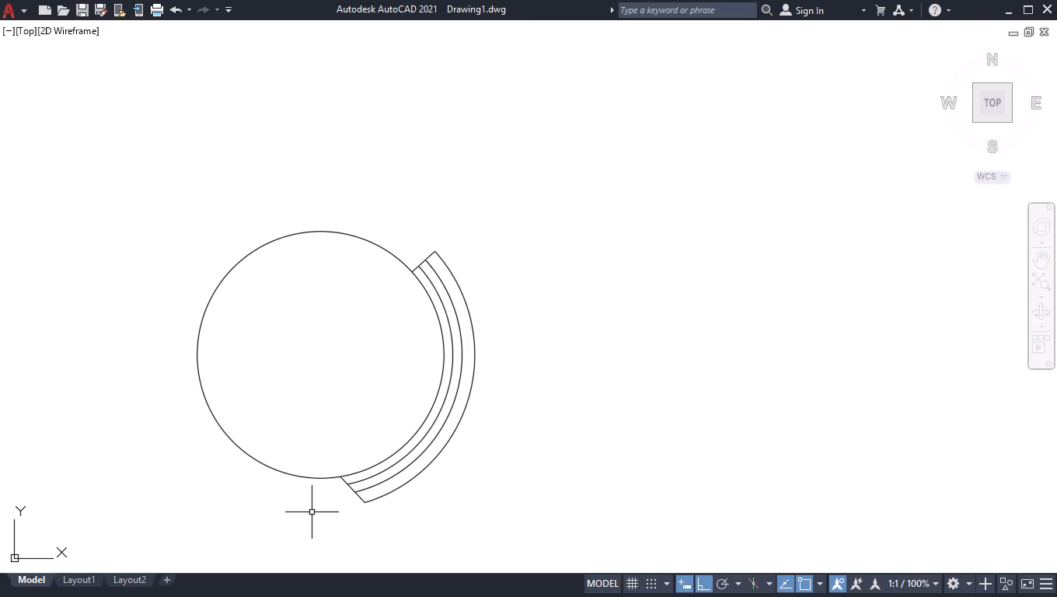
Offset the upper short slanted line 0.2" inward along the curved back.
scroll(446, 253, "up", 4)
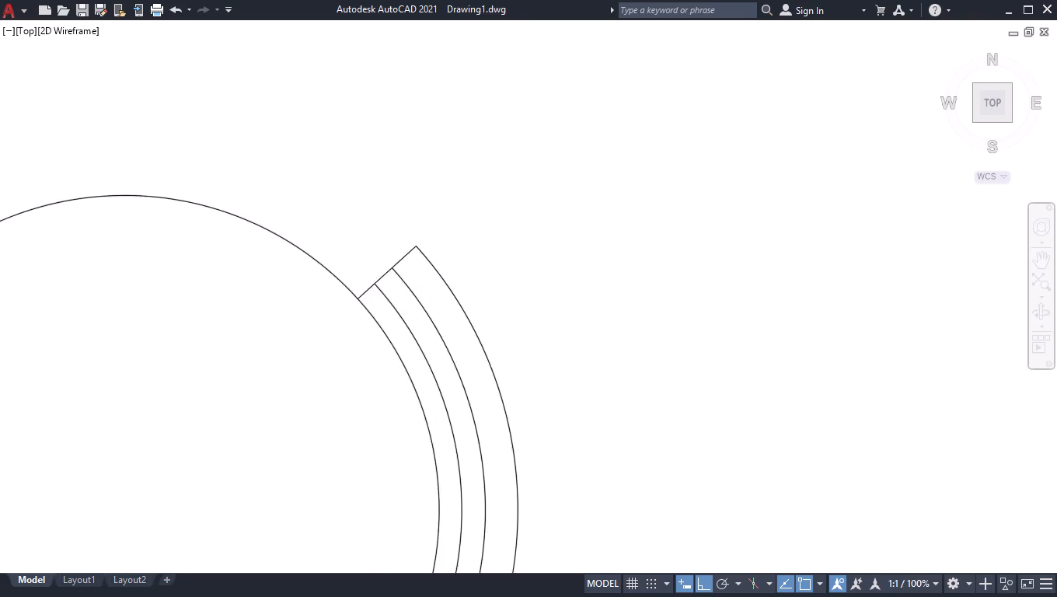
key("space")
key("space")
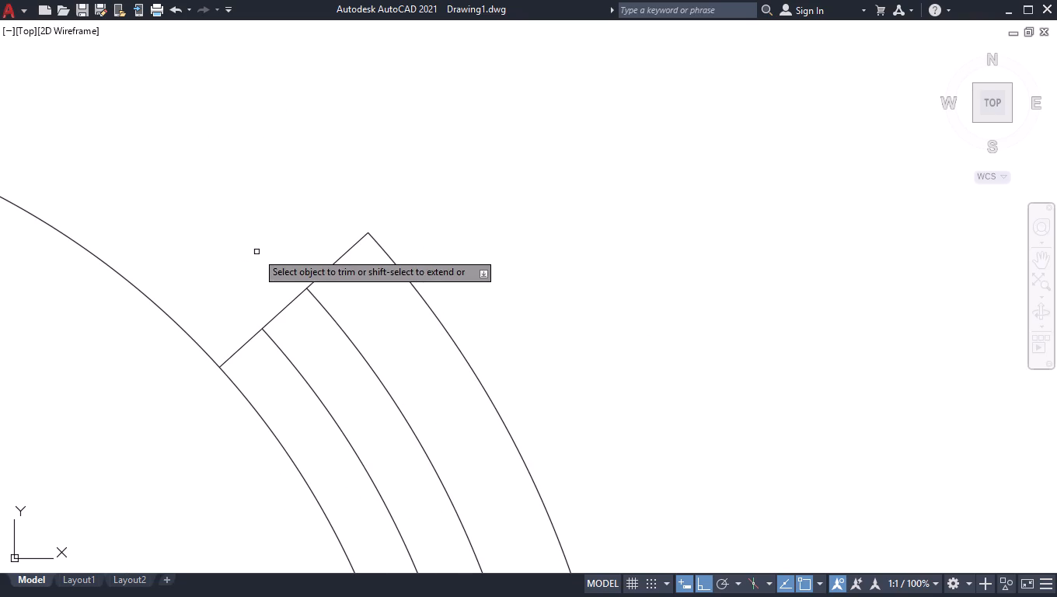
key("space")
type("off")
key("Return")
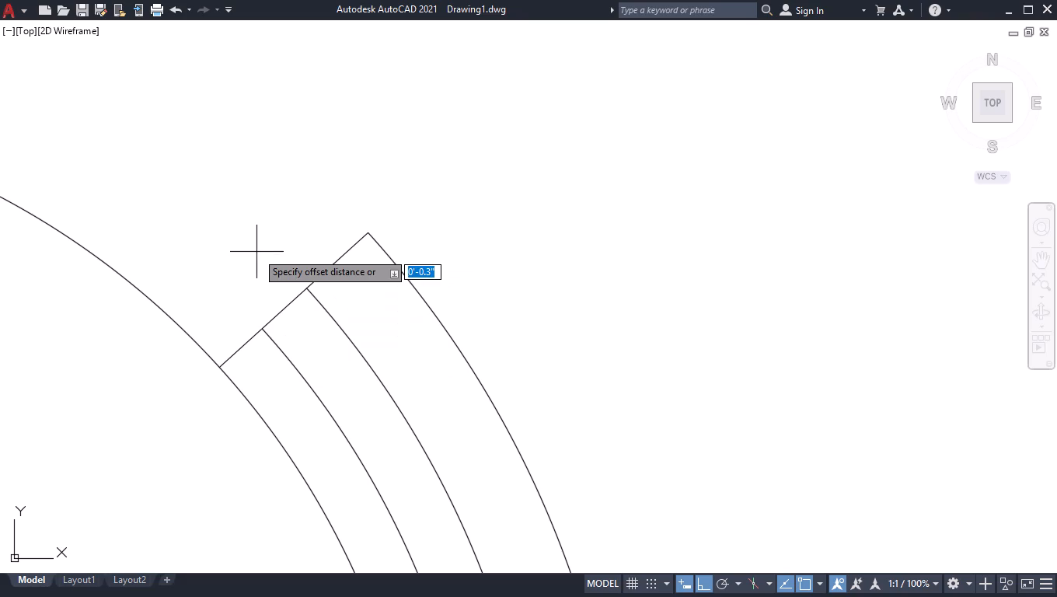
type("0.2")
key("Return")
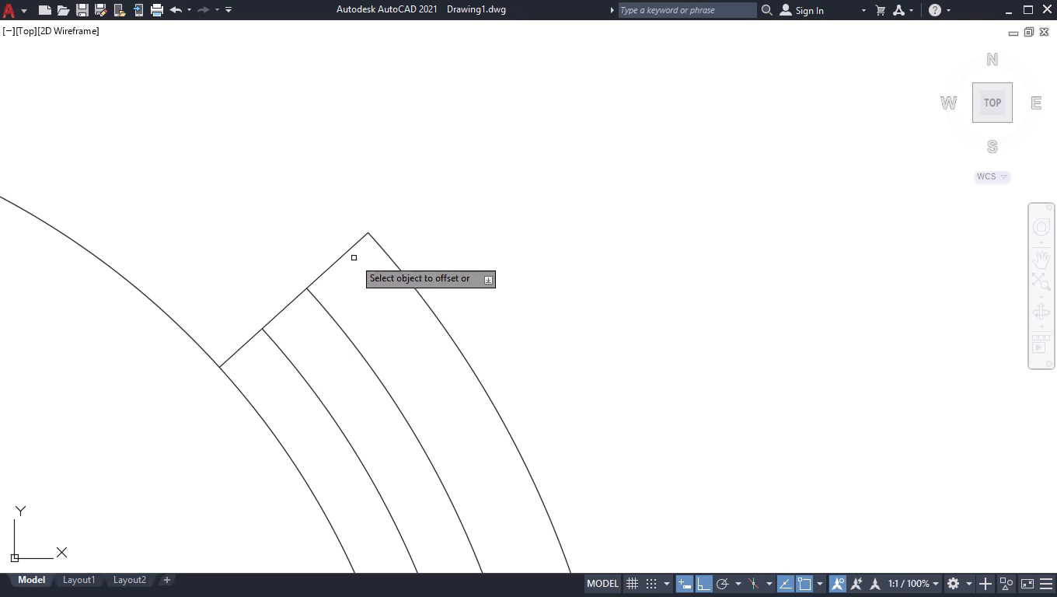
left_click(333, 264)
left_click(367, 292)
Offset the lower short slanted line 0.2" inward along the curved back, using the same offset distance.
scroll(368, 302, "down", 3)
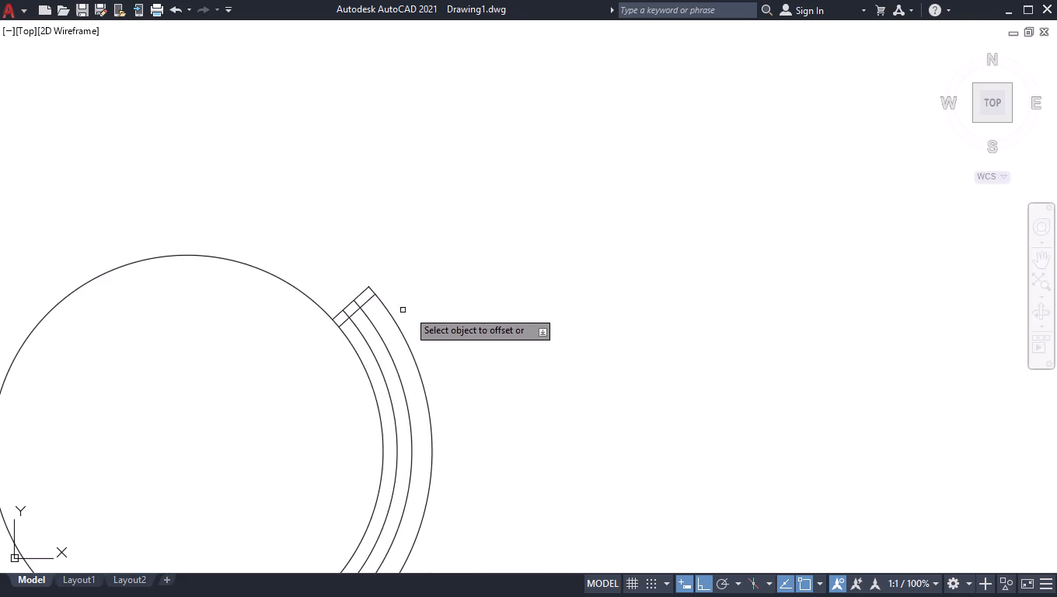
scroll(508, 309, "down", 2)
scroll(396, 449, "up", 3)
left_click(413, 444)
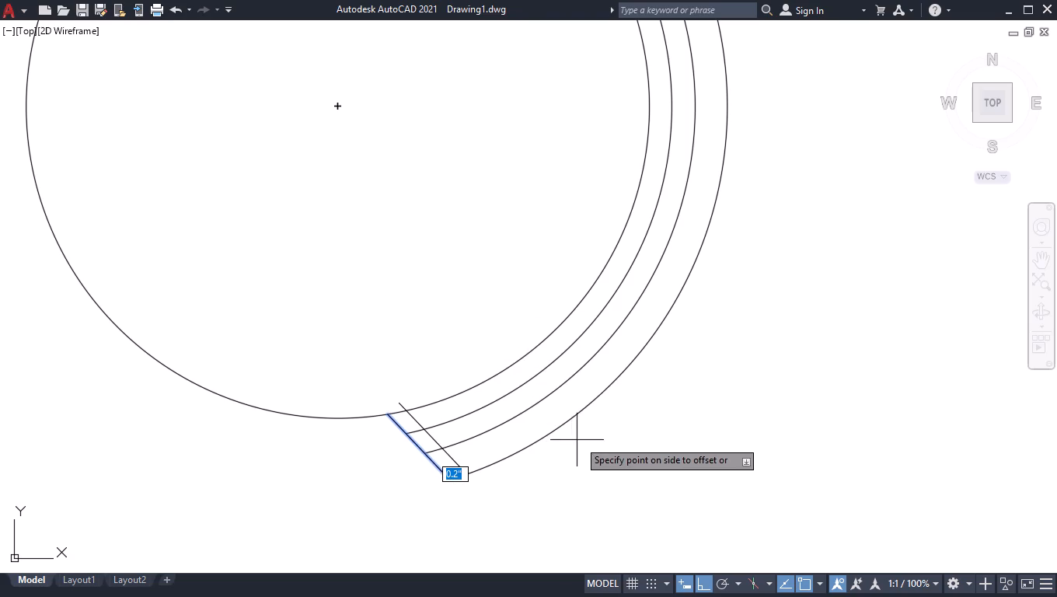
left_click(600, 429)
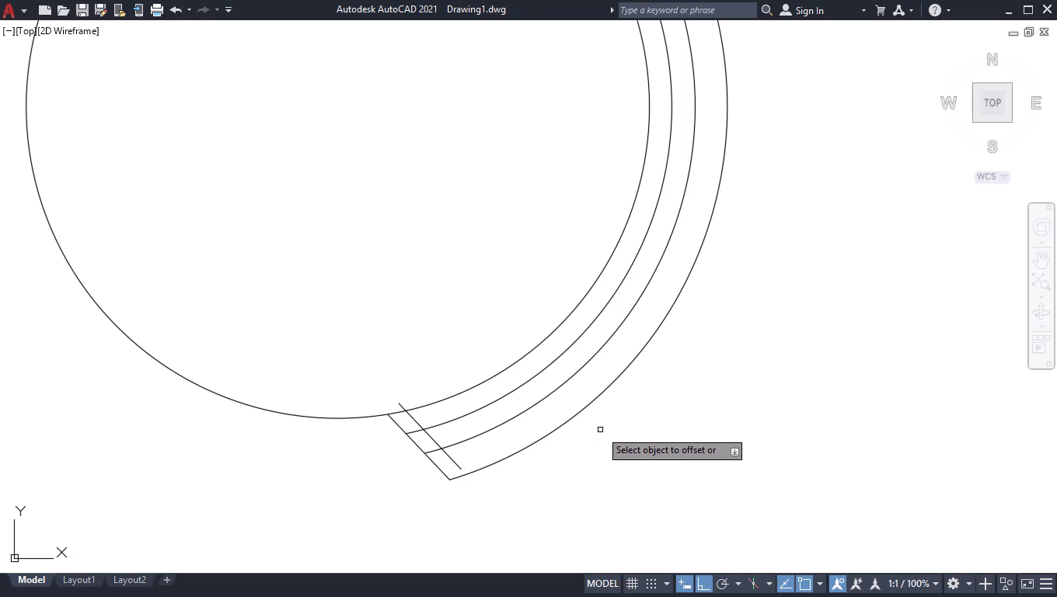
key("Return")
Switch to polar tracking and stretch the outer end of the lower offset line to meet the outer arc.
scroll(419, 396, "up", 1)
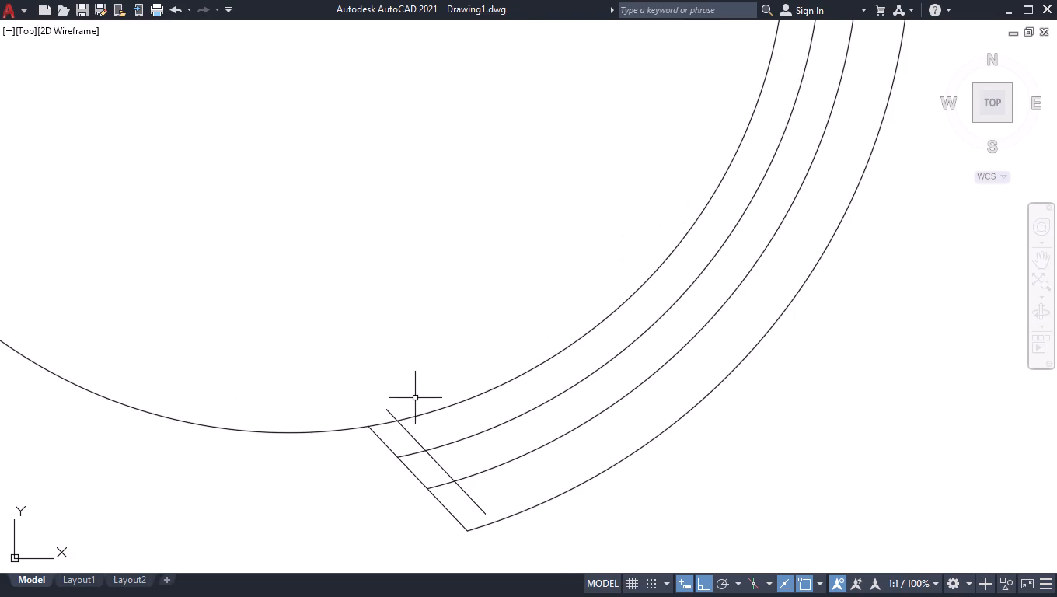
left_click(413, 437)
scroll(490, 518, "up", 2)
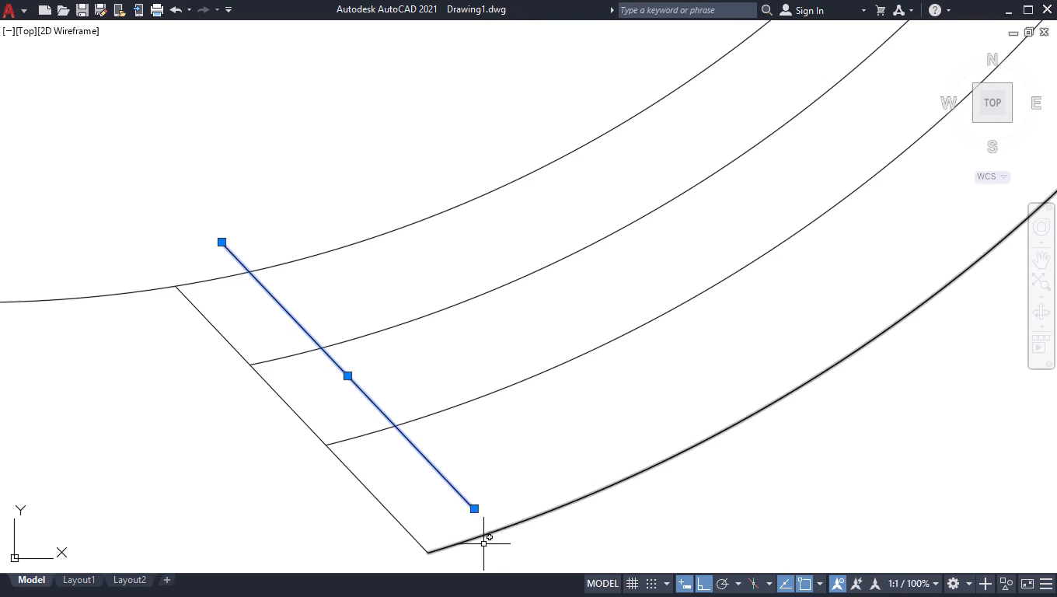
scroll(482, 546, "up", 3)
left_click(448, 396)
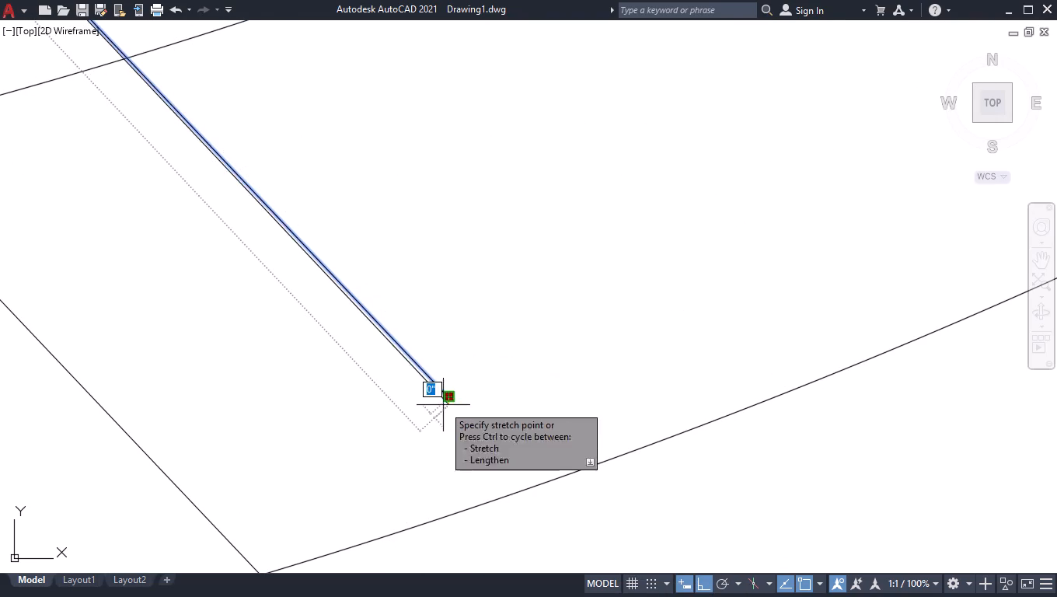
left_click(720, 585)
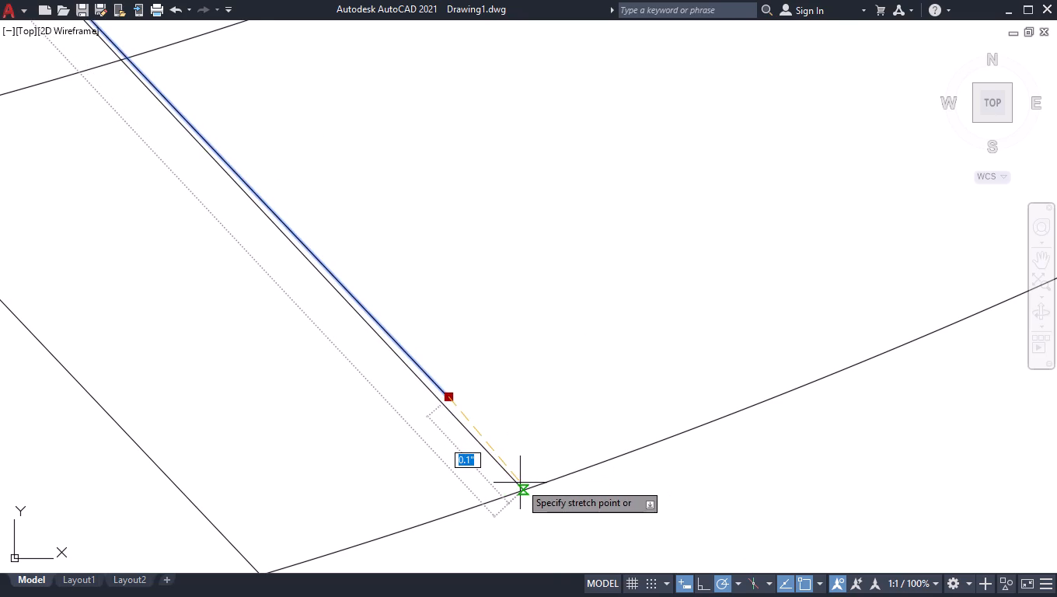
key("space")
key("space")
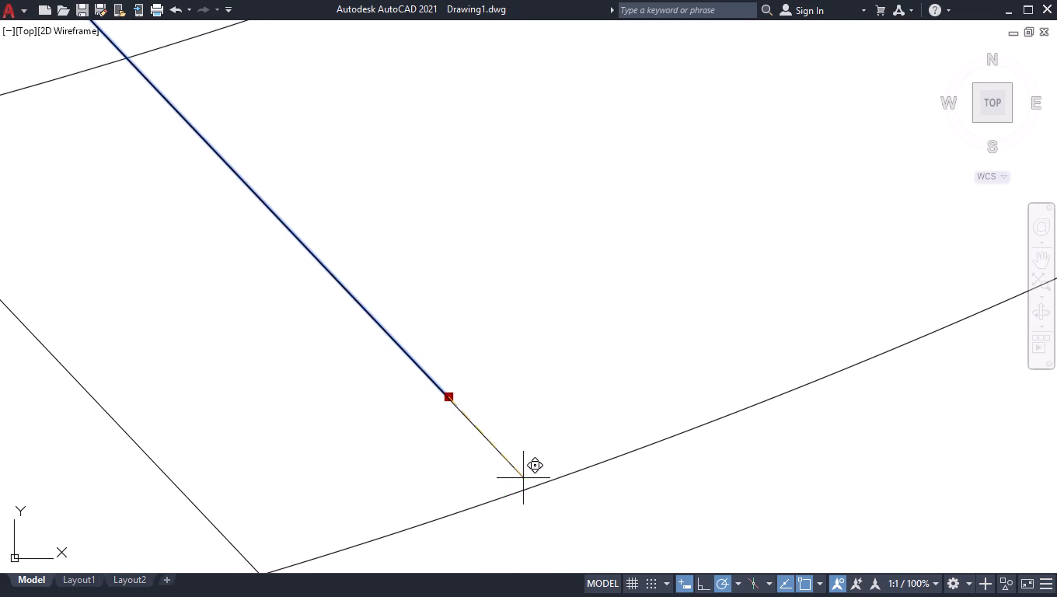
key("space")
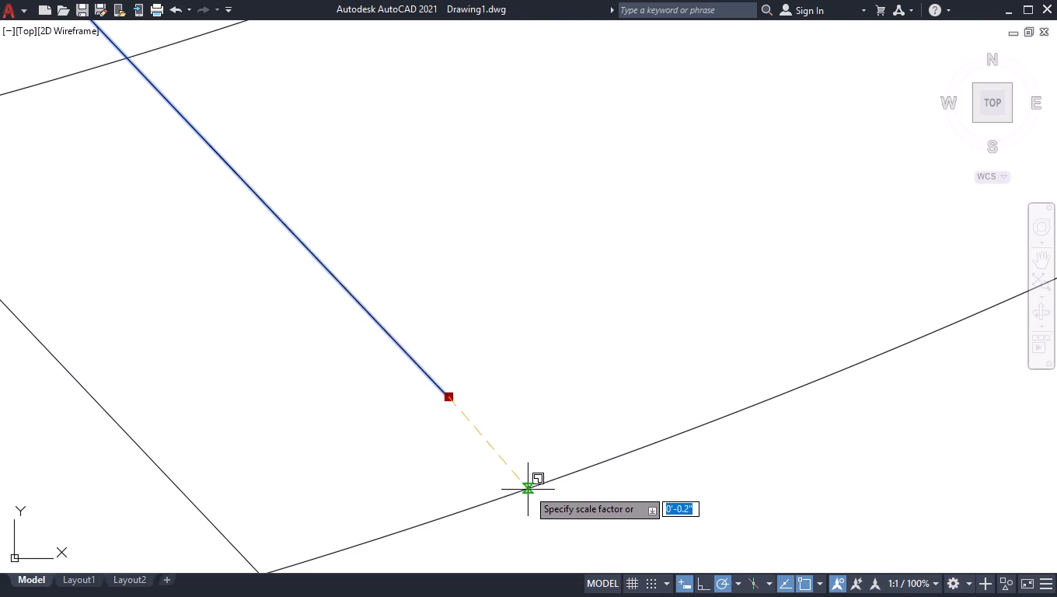
left_click(528, 486)
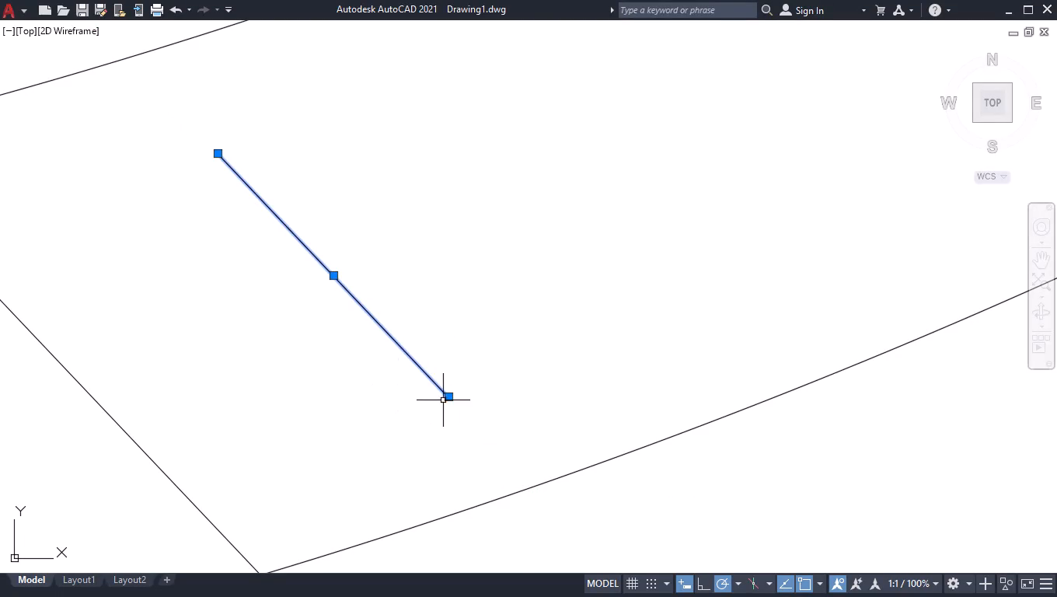
left_click(449, 400)
left_click(527, 485)
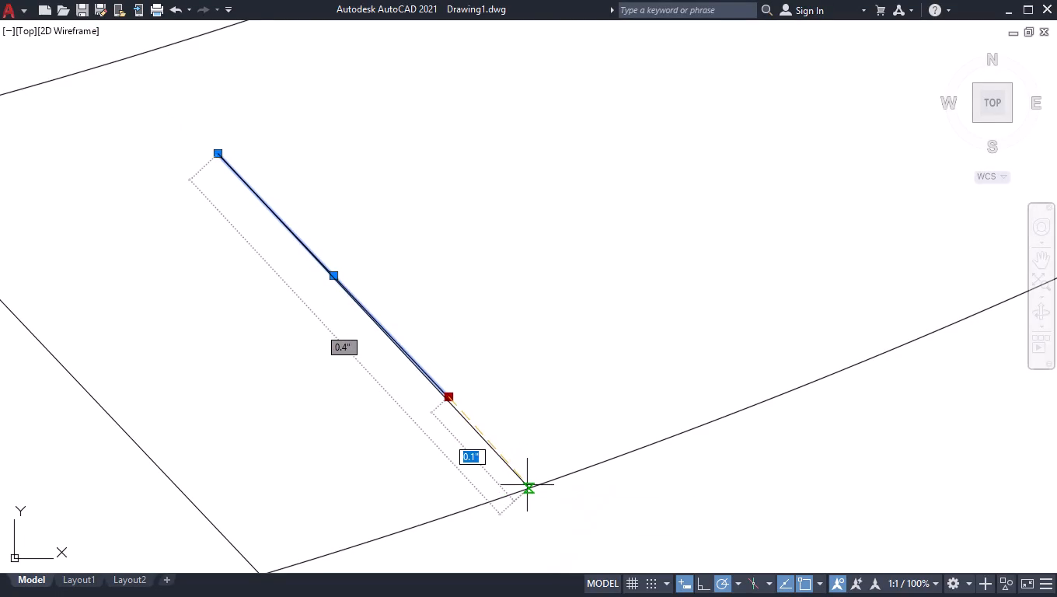
Stretch the inner end of the same lower offset line to meet the inner circle, and deselect it.
scroll(239, 162, "down", 3)
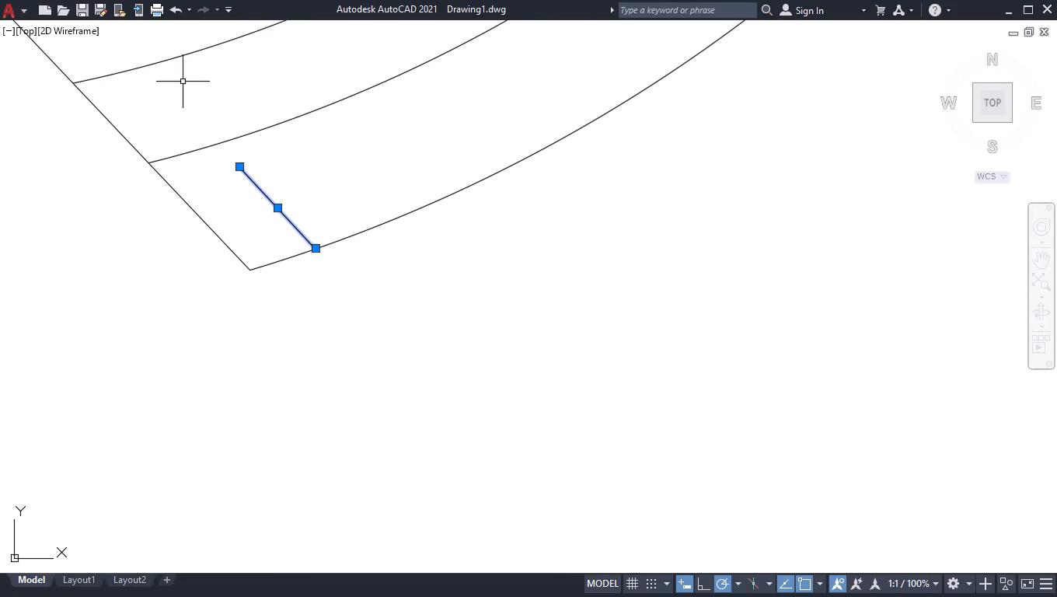
scroll(139, 48, "up", 4)
scroll(377, 234, "down", 3)
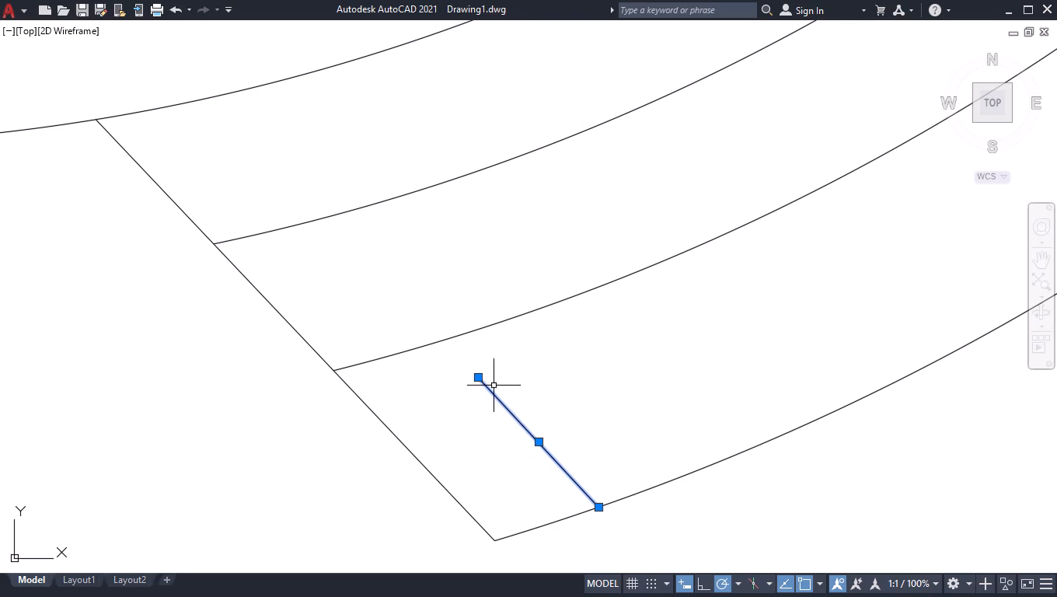
left_click(479, 379)
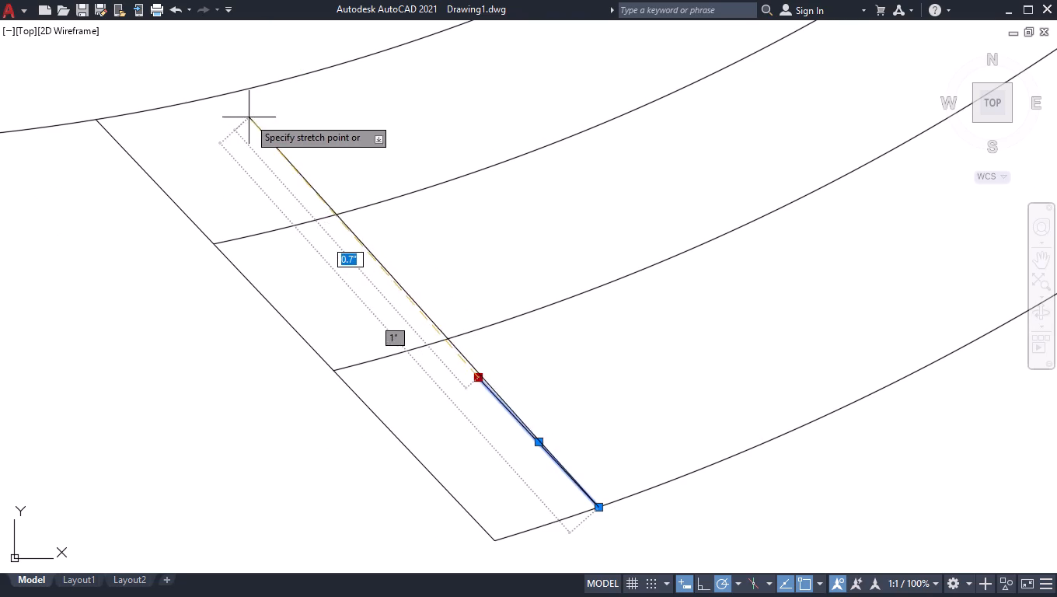
left_click(219, 97)
scroll(382, 244, "down", 3)
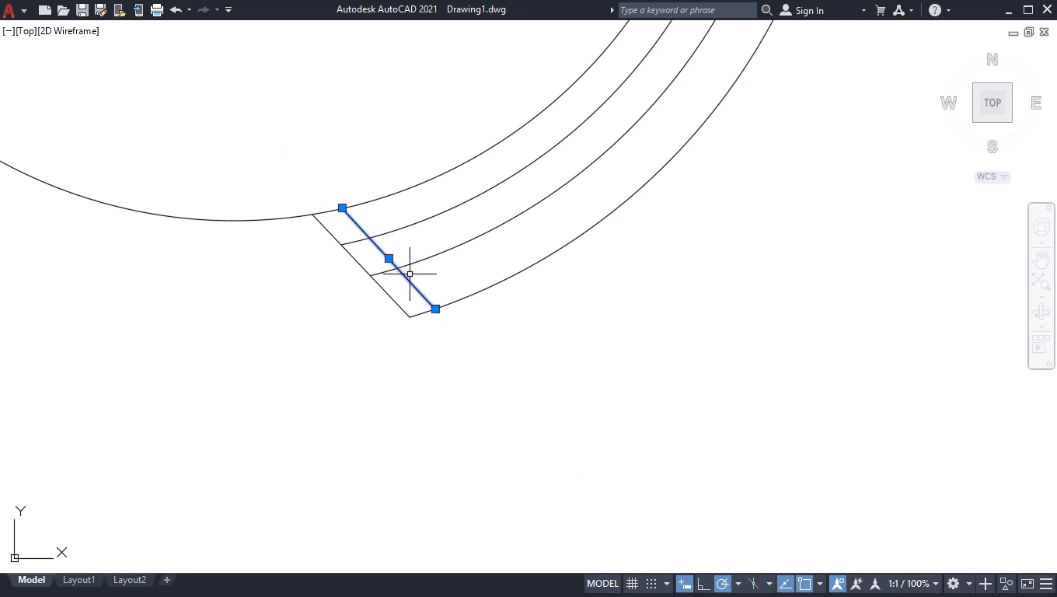
left_click(404, 228, "shift")
left_click(344, 299, "shift")
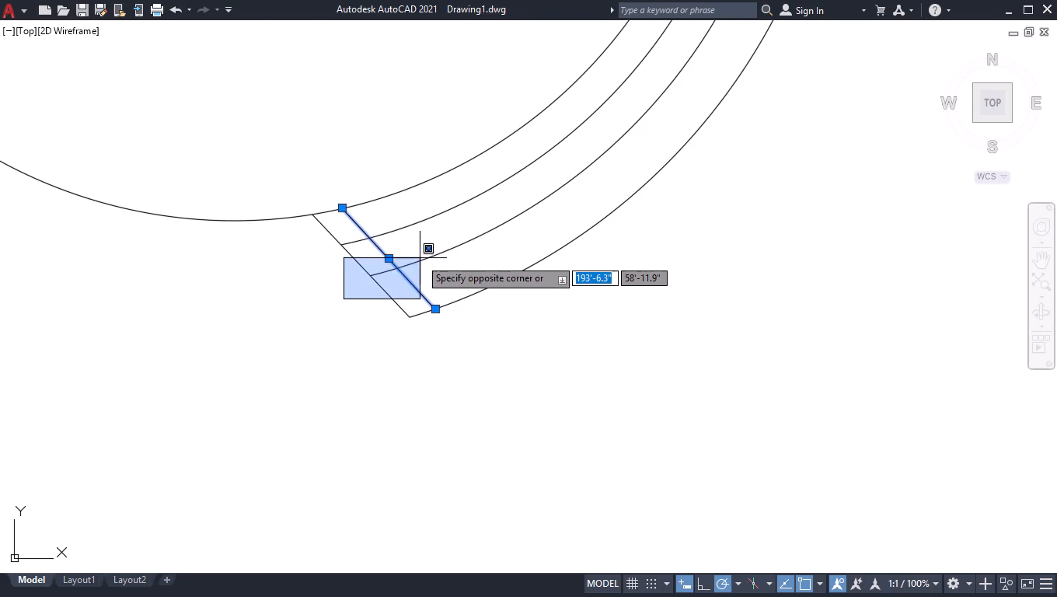
left_click(281, 150)
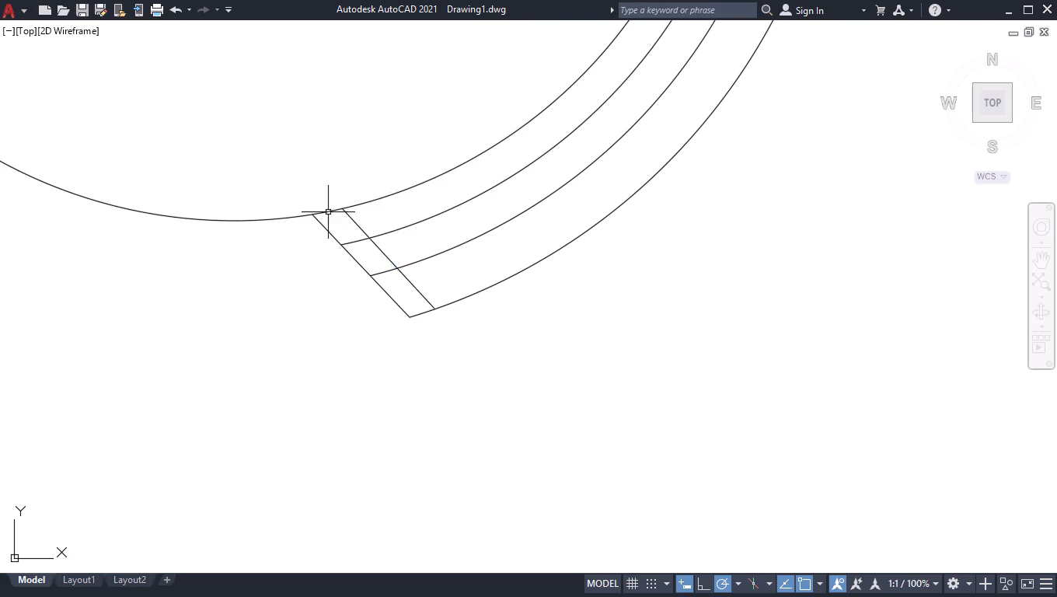
Trim the overlapping line and arc segments at the upper end of the curved back, leaving a closed inner strip end.
scroll(440, 387, "down", 3)
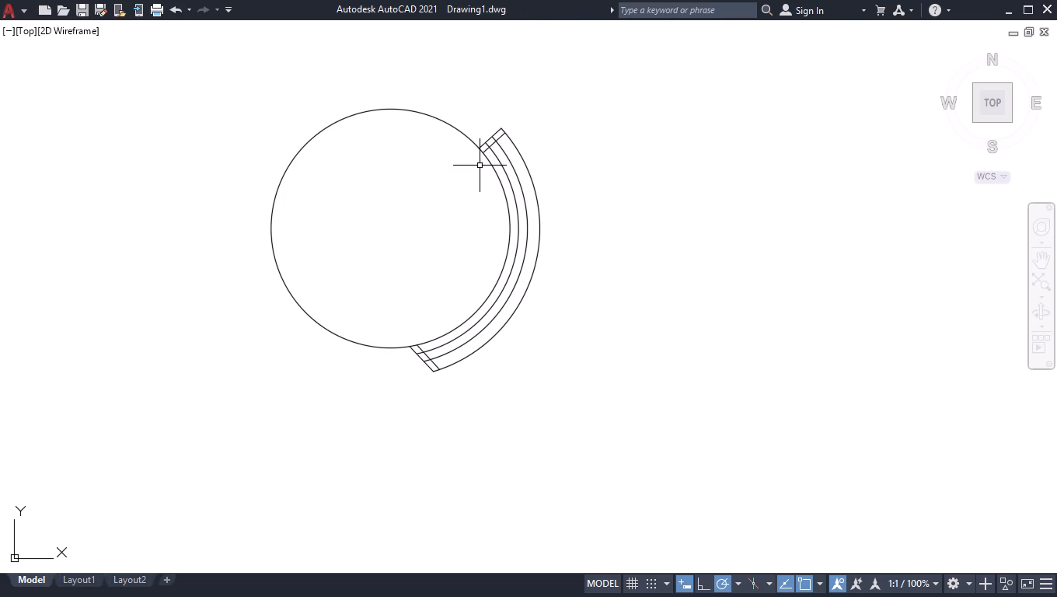
scroll(527, 135, "up", 4)
type("tr")
key("Return")
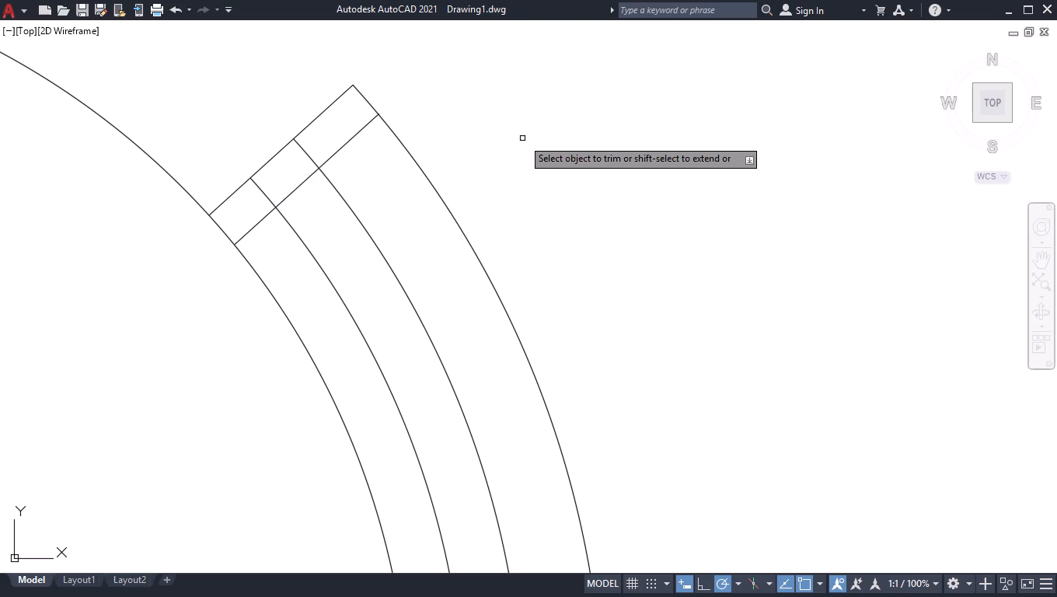
left_click(262, 236)
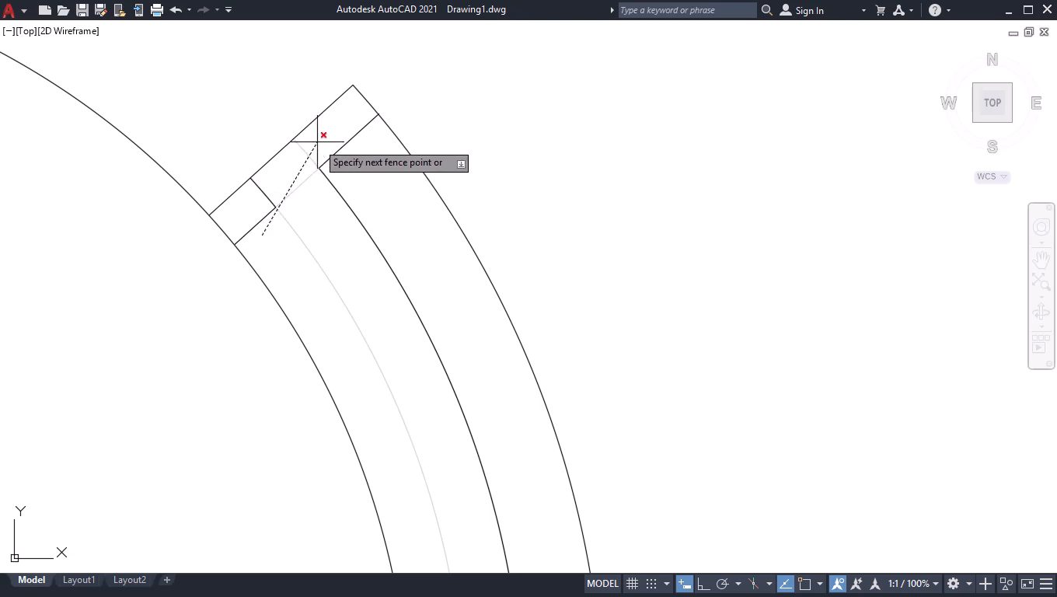
left_click(270, 183)
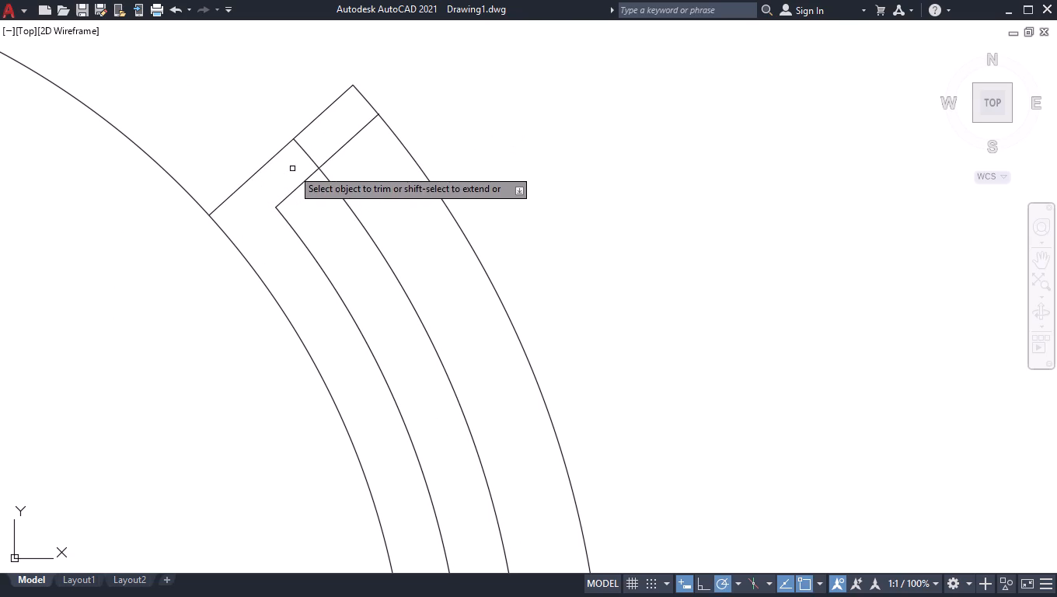
left_click(300, 166)
left_click(348, 156)
Trim the overlapping line and arc segments at the lower end of the curved back to close the inner strip.
scroll(508, 124, "down", 4)
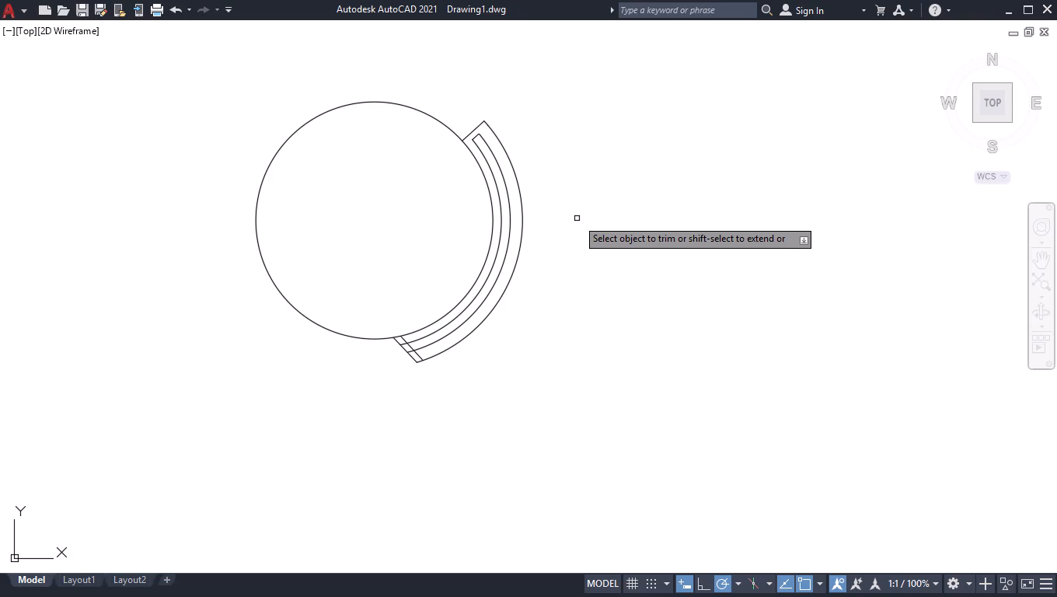
scroll(425, 354, "up", 4)
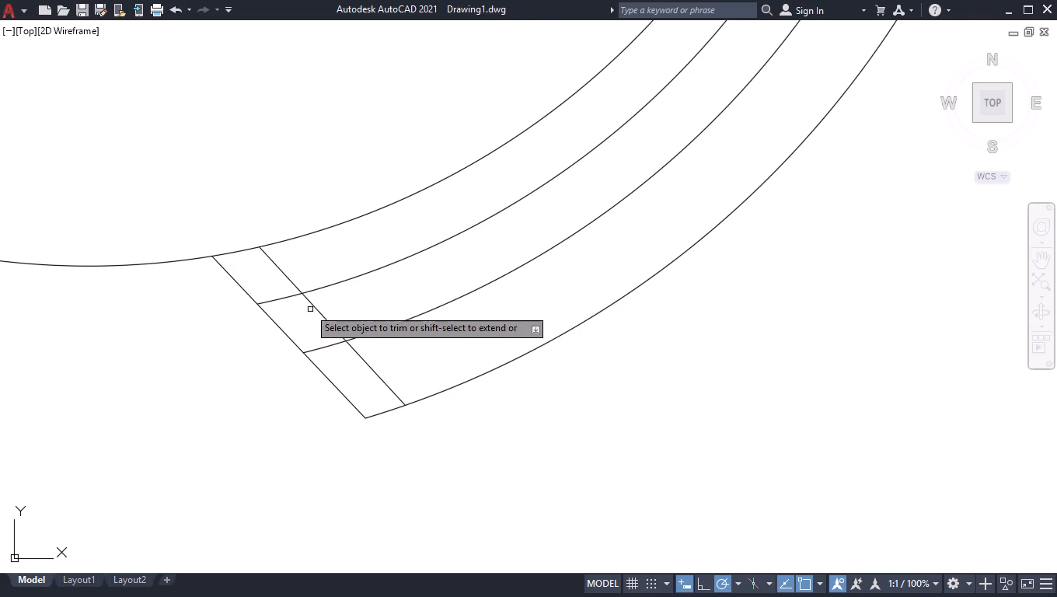
left_click(304, 269)
left_click(291, 310)
left_click_drag(310, 344, 323, 348)
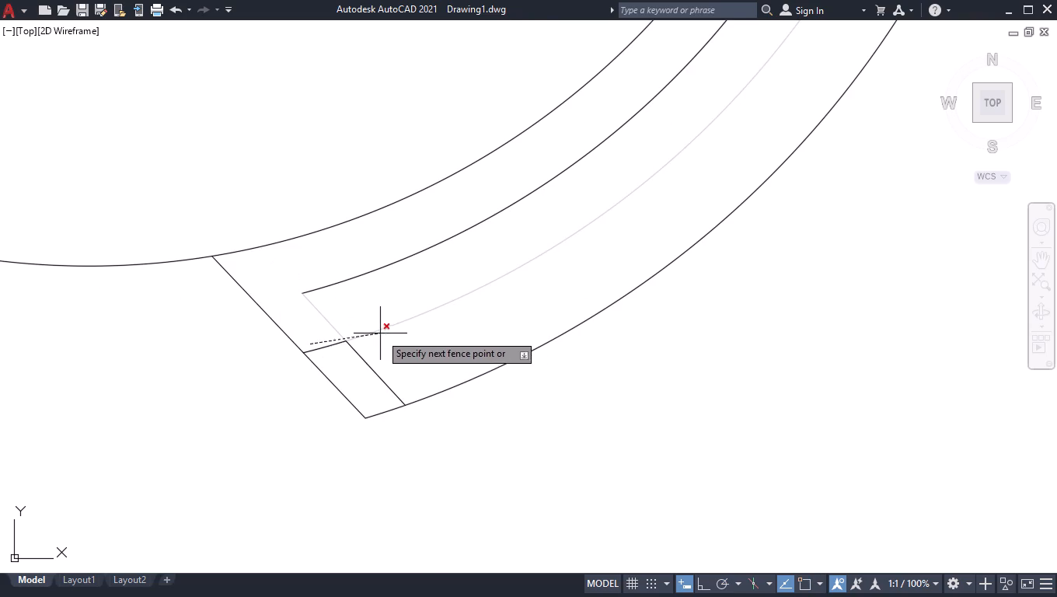
left_click(382, 359)
key("Return")
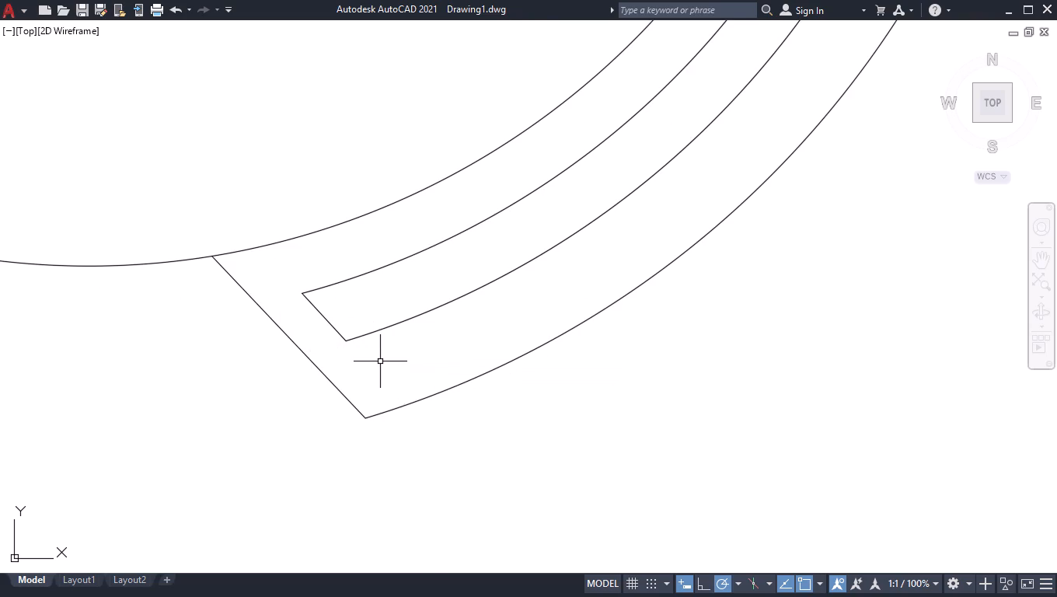
Group the round seat and all the curved back objects into one chair.
scroll(420, 405, "down", 6)
left_click(568, 280)
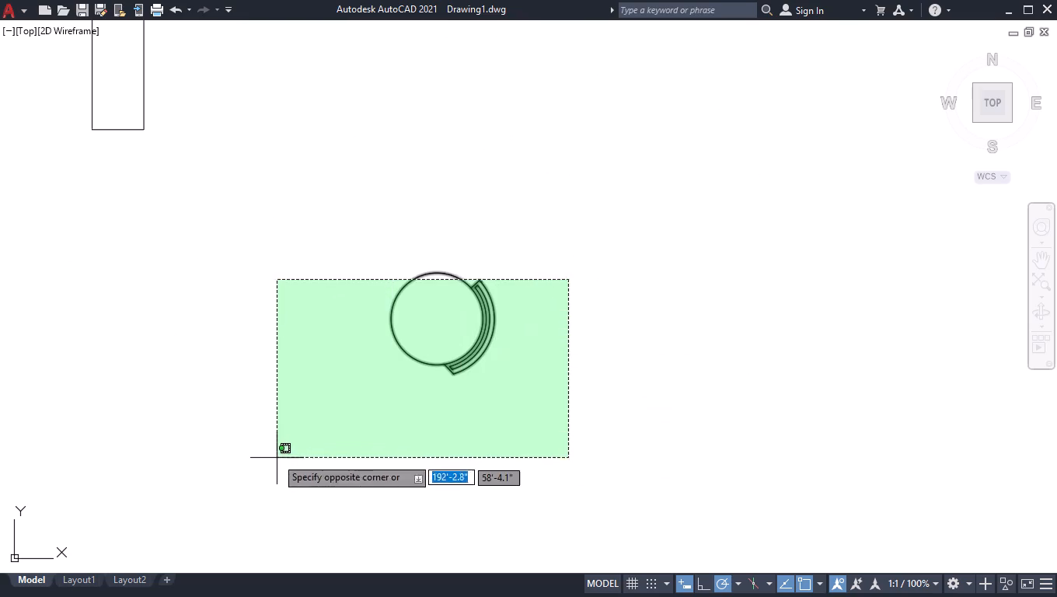
left_click(282, 428)
type("group")
key("Return")
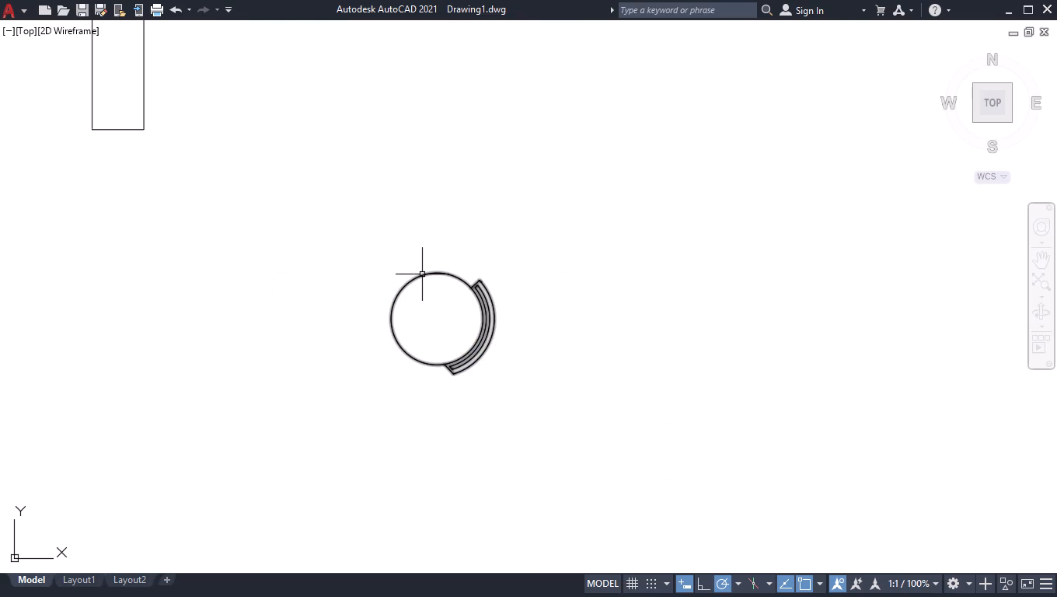
Turn off the clean screen display to restore the full interface.
key("ctrl+0")
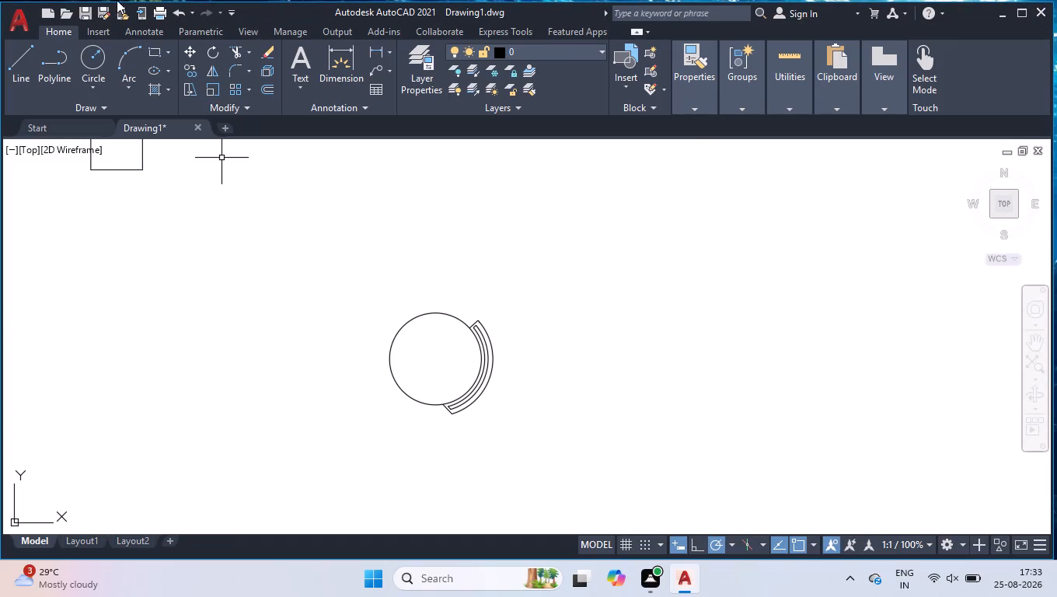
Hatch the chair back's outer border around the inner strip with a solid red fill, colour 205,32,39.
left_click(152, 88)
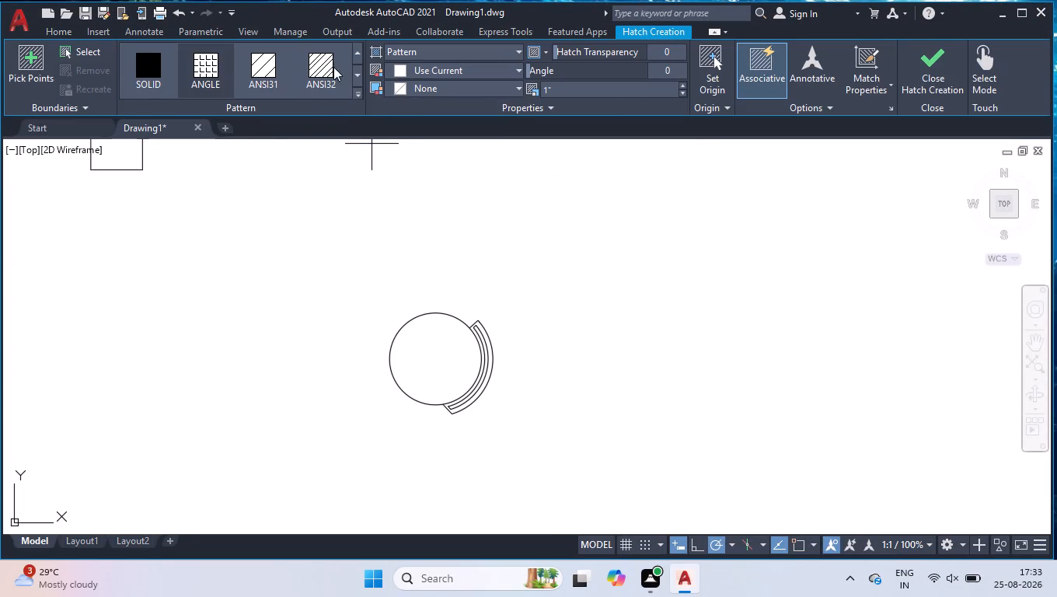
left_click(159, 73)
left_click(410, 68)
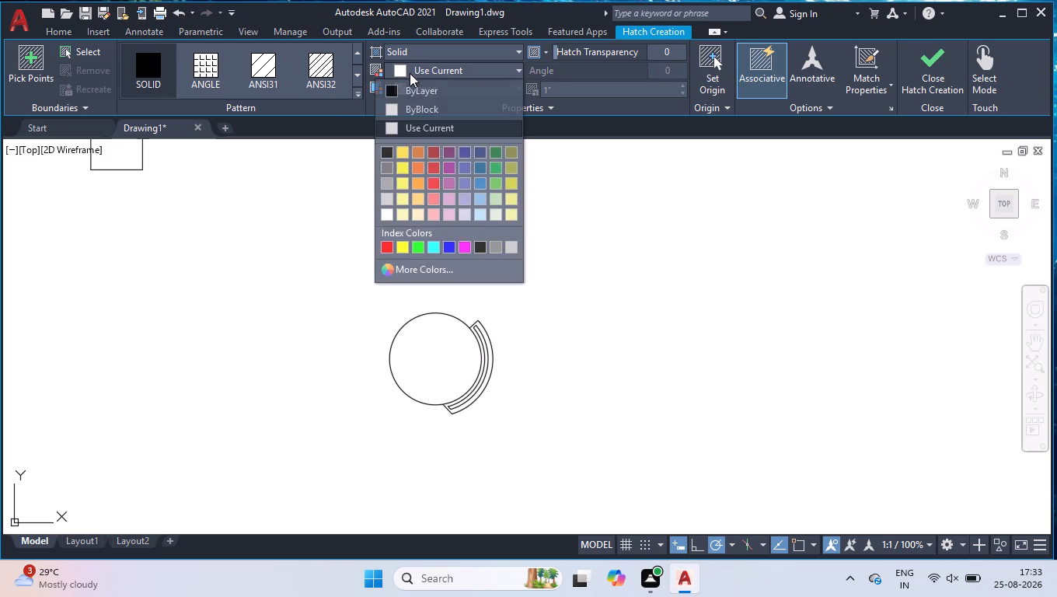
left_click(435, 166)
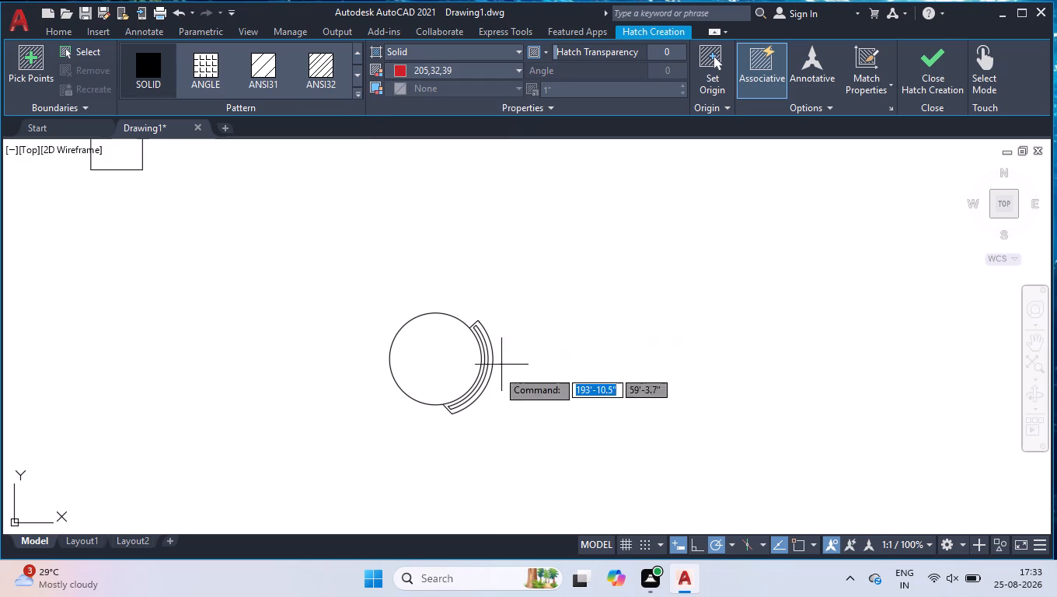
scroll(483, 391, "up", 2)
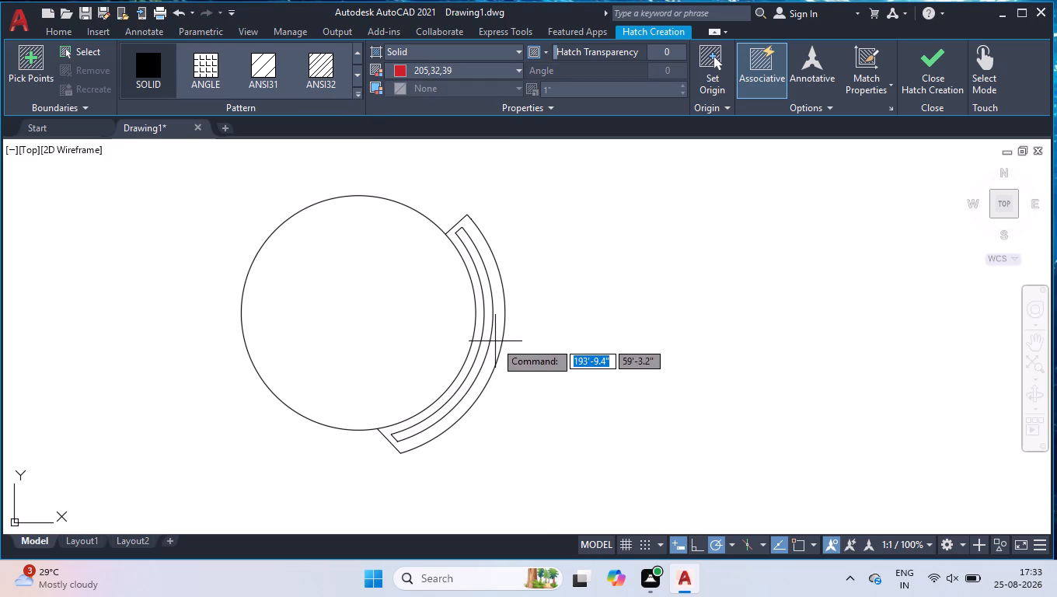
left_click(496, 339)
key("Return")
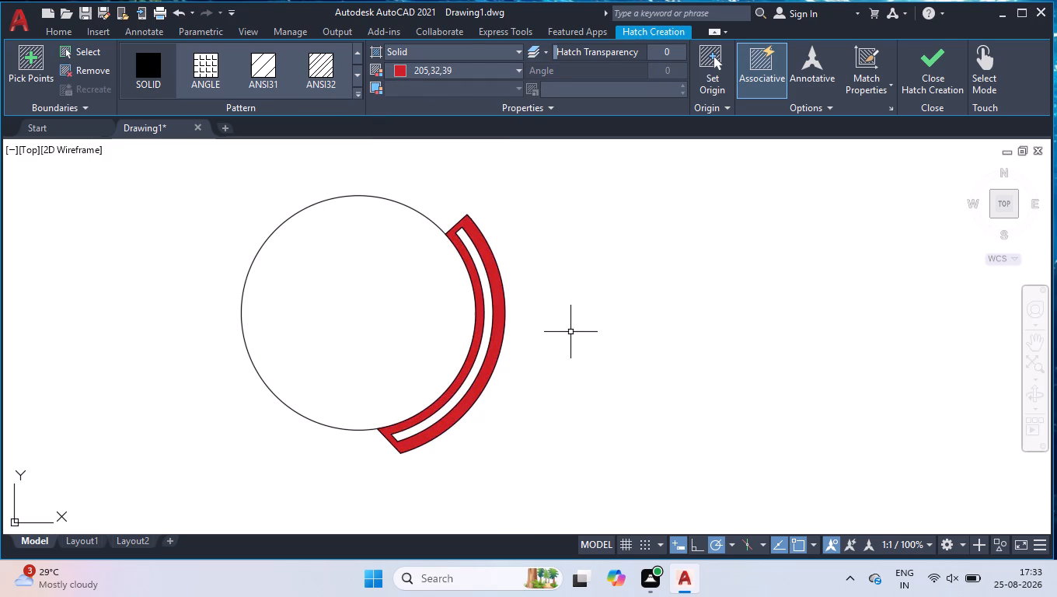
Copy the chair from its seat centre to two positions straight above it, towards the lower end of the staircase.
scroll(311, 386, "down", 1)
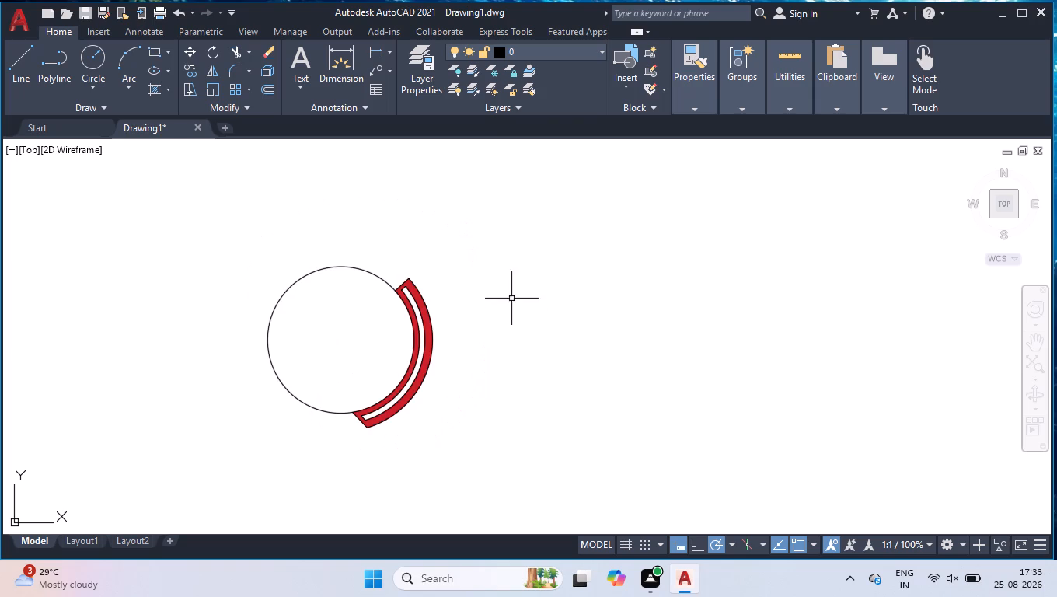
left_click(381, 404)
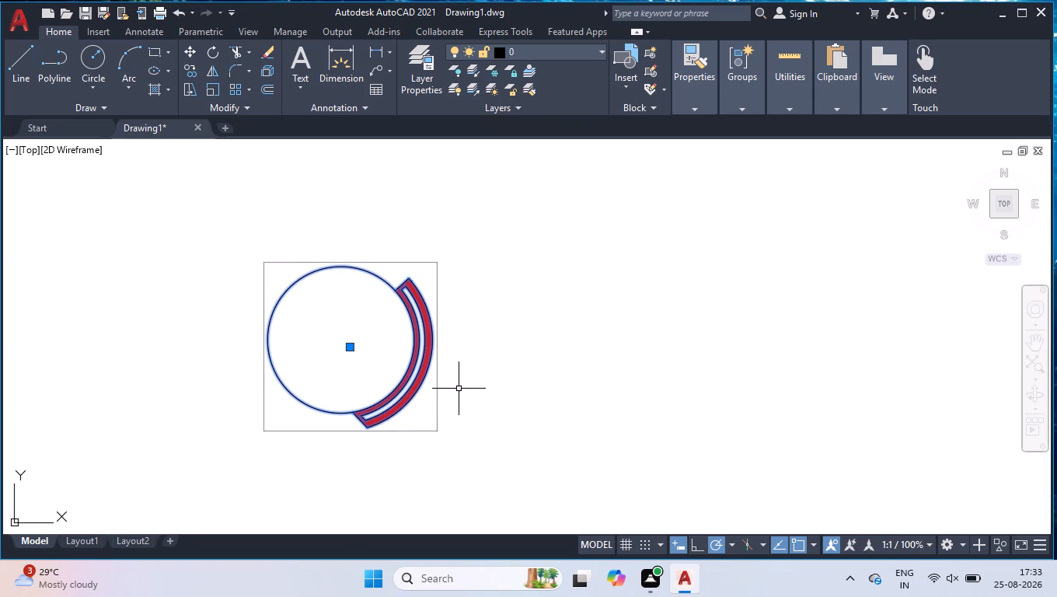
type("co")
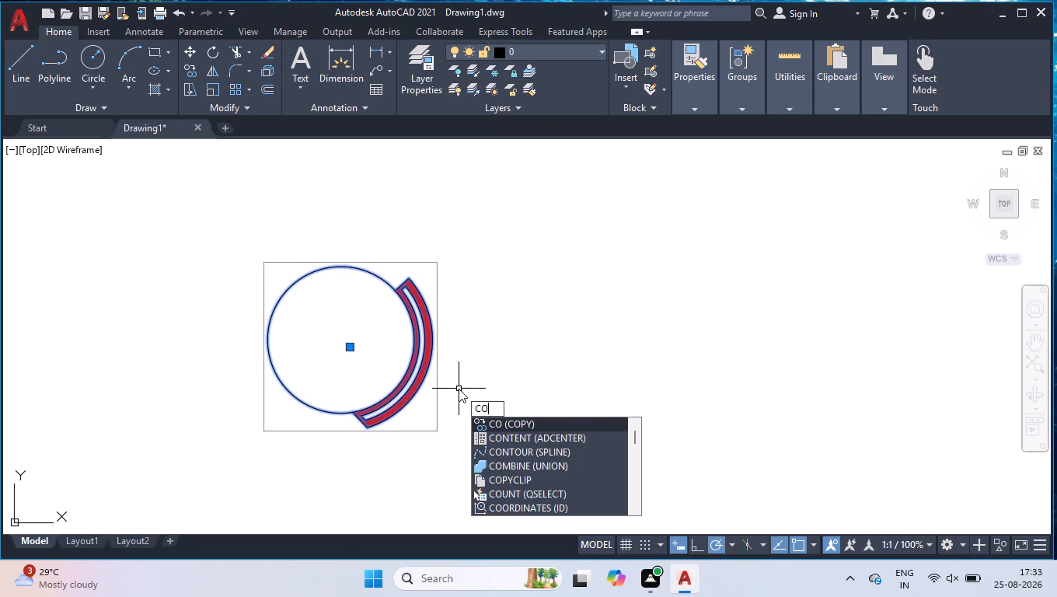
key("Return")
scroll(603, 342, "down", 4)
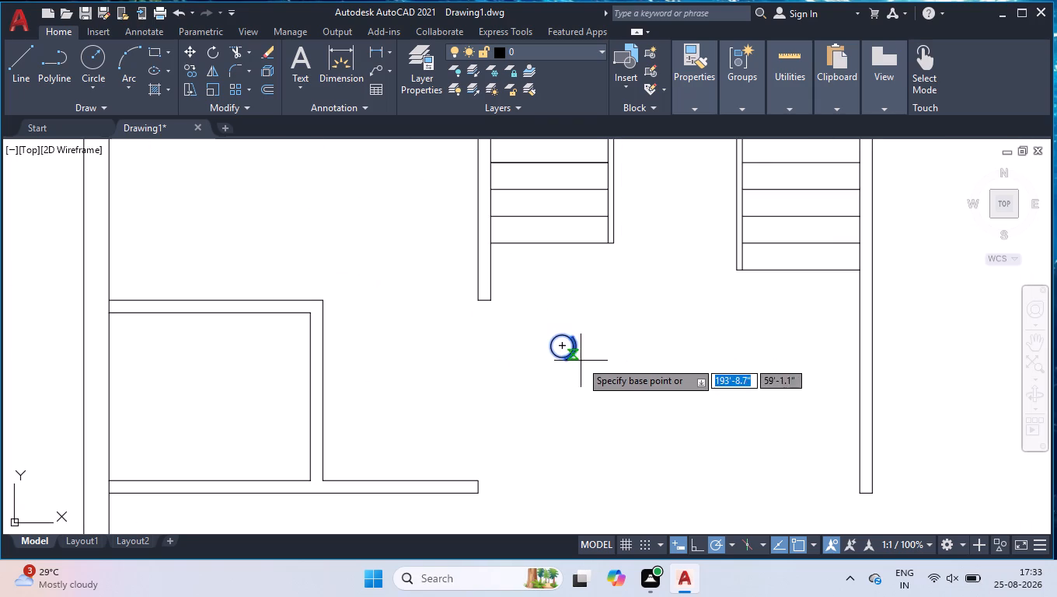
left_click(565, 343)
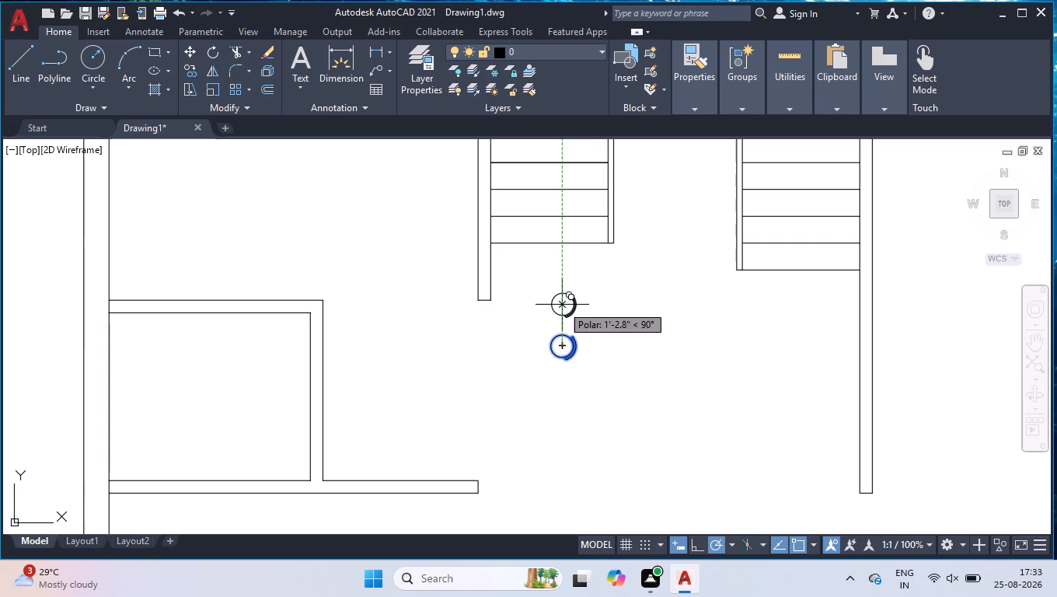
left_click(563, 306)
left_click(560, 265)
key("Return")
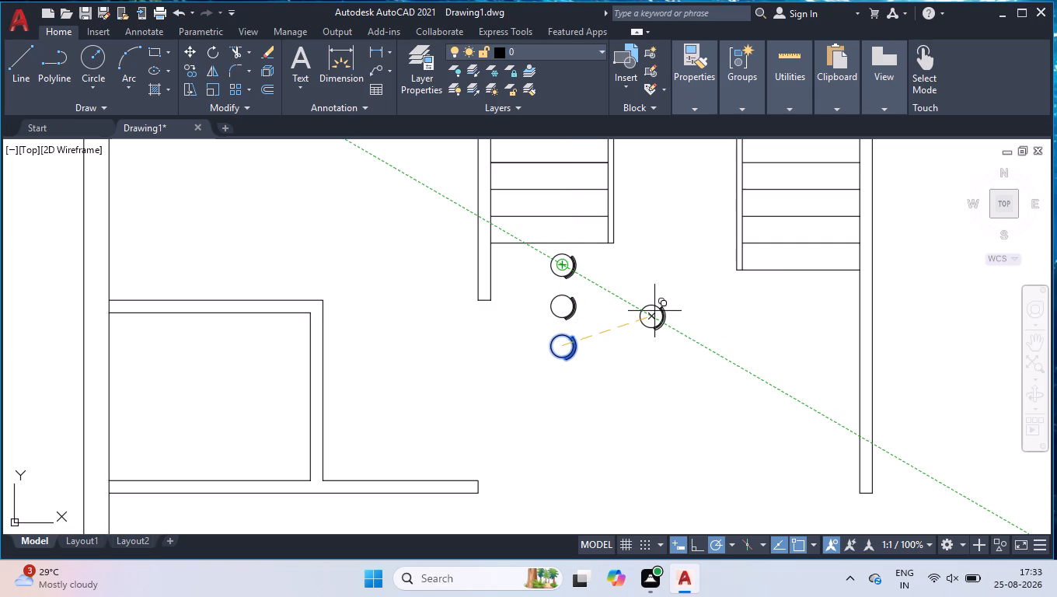
Scale up the original, lowest chair about its seat centre.
scroll(581, 225, "up", 2)
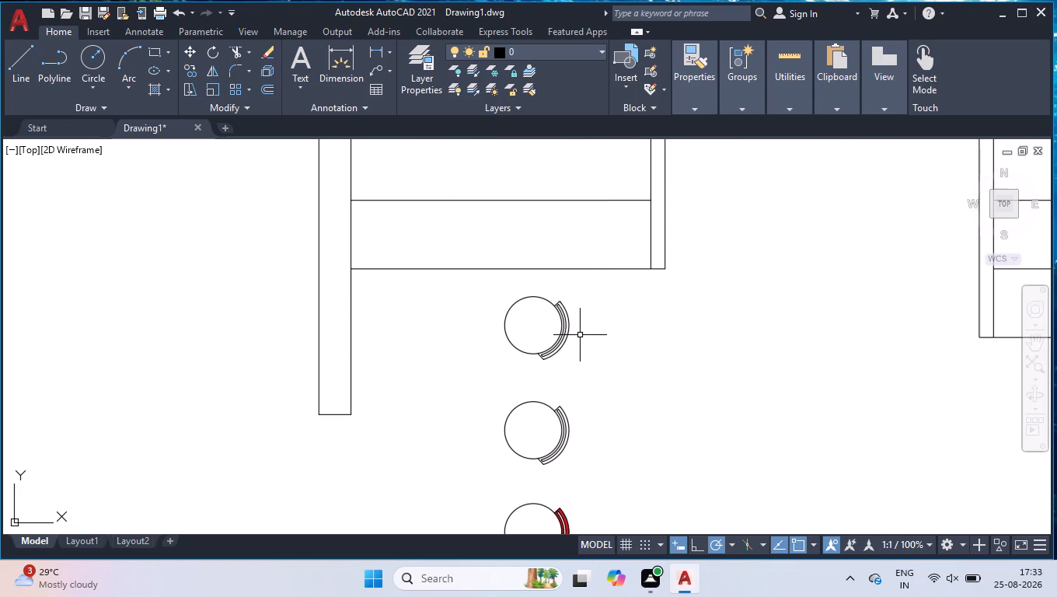
scroll(578, 335, "up", 1)
scroll(553, 348, "down", 1)
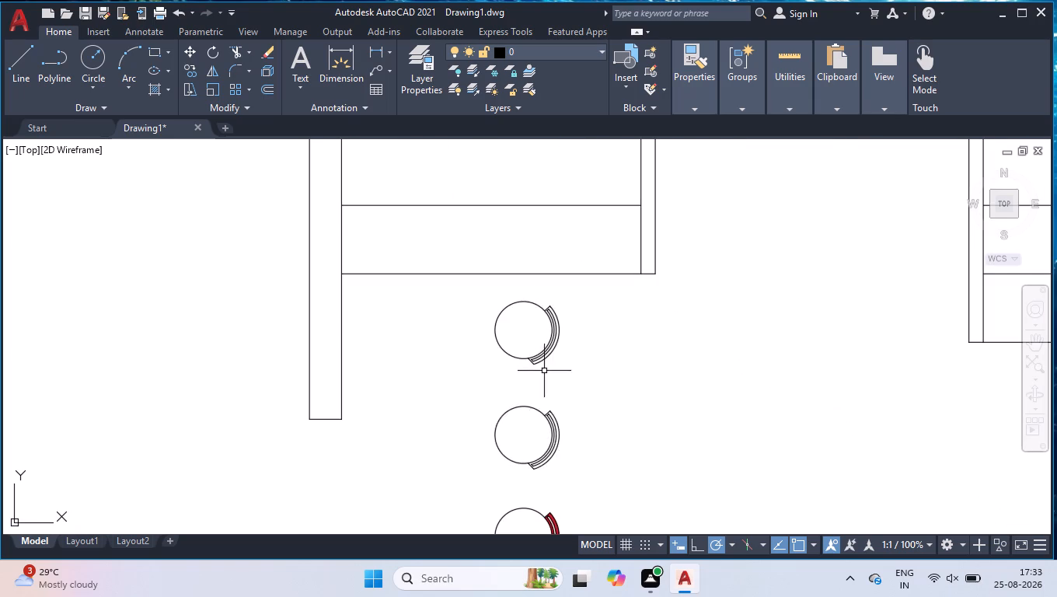
scroll(544, 368, "down", 2)
scroll(560, 438, "up", 3)
type("scal")
key("Return")
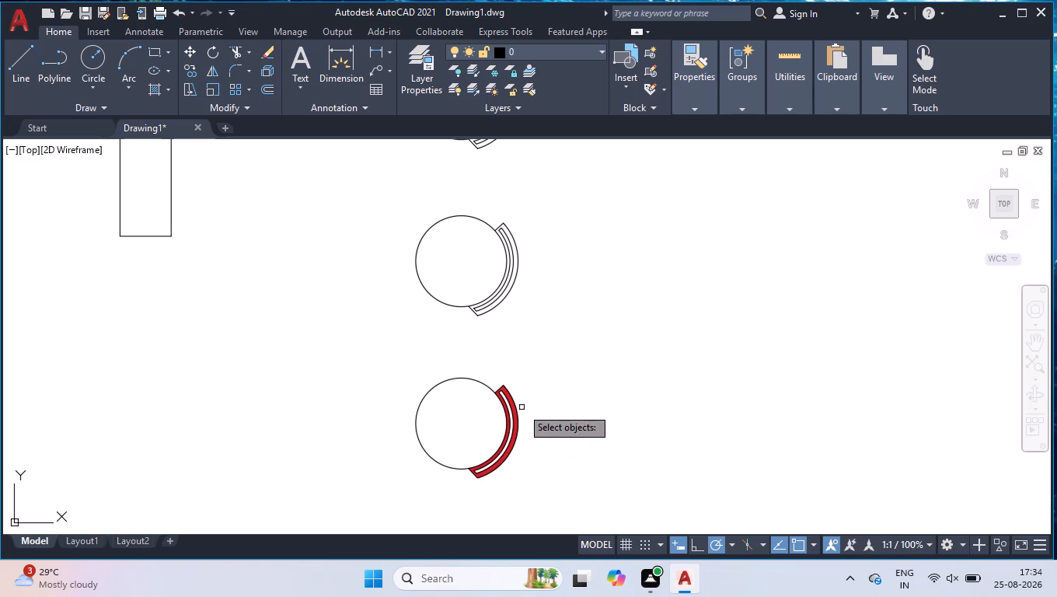
left_click(510, 417)
key("Return")
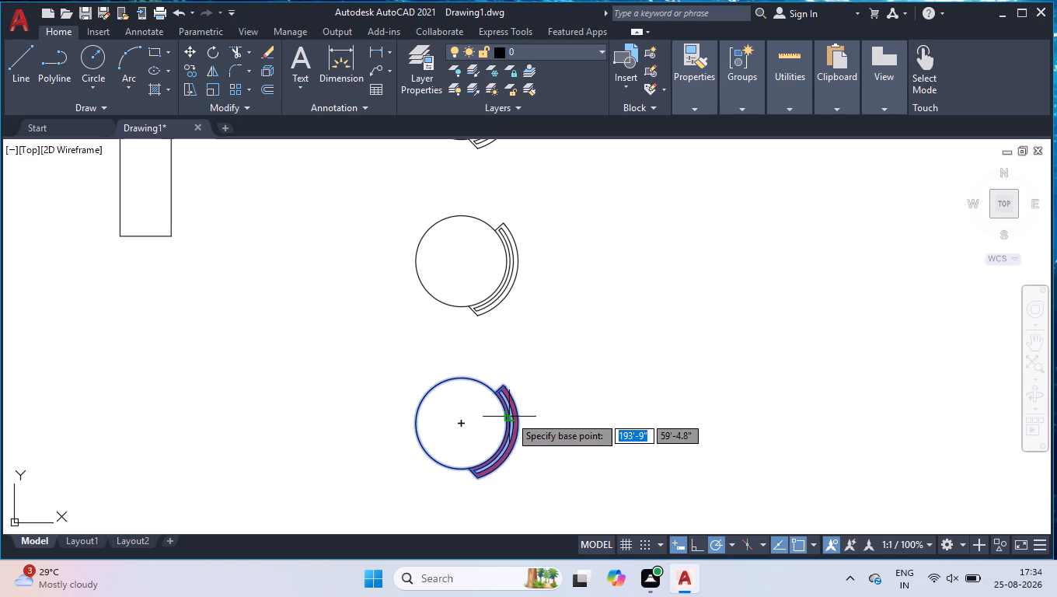
left_click(459, 426)
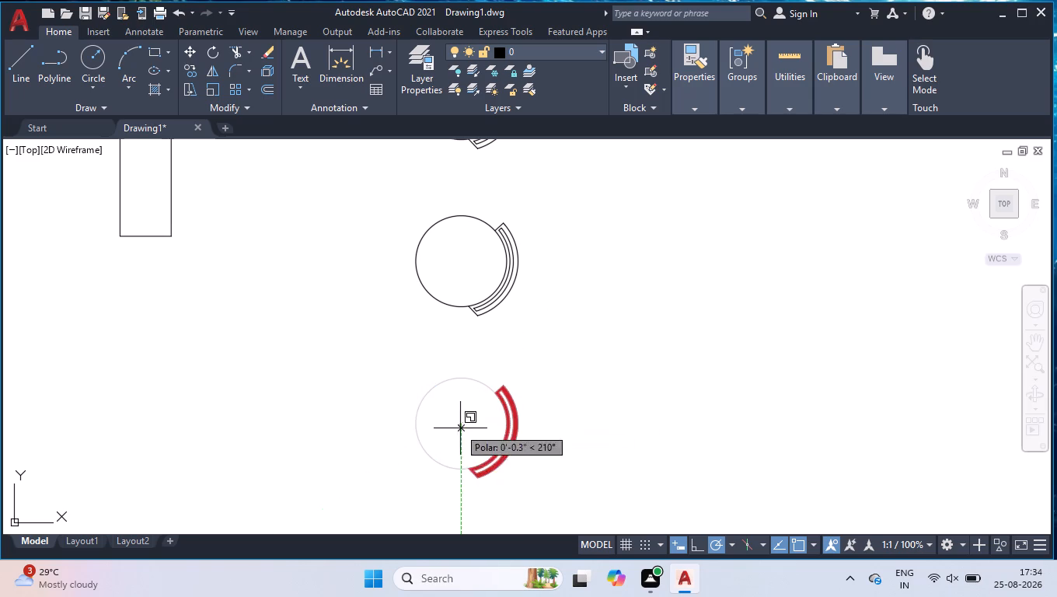
left_click(514, 468)
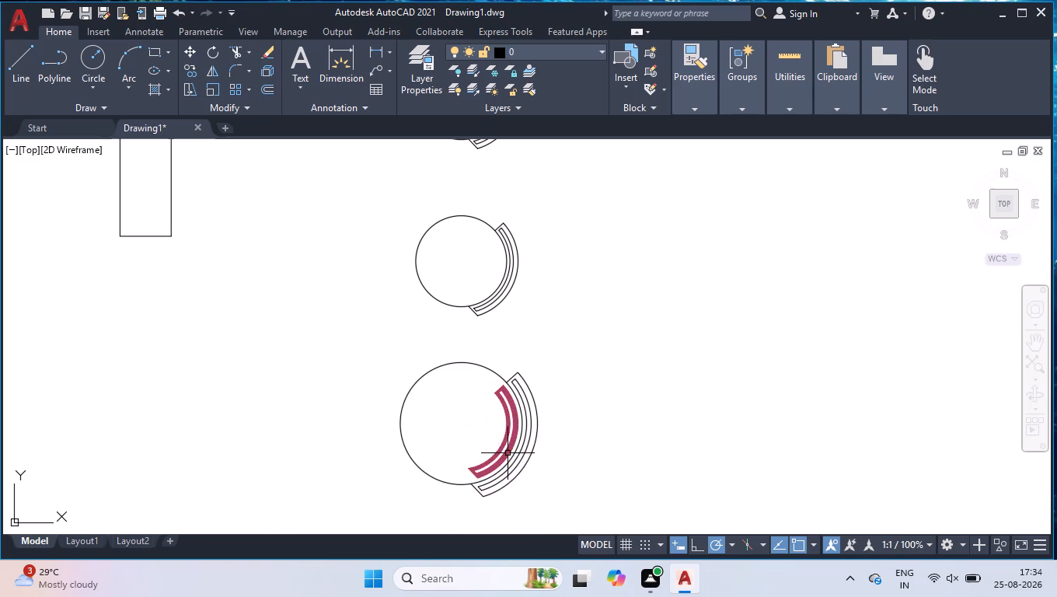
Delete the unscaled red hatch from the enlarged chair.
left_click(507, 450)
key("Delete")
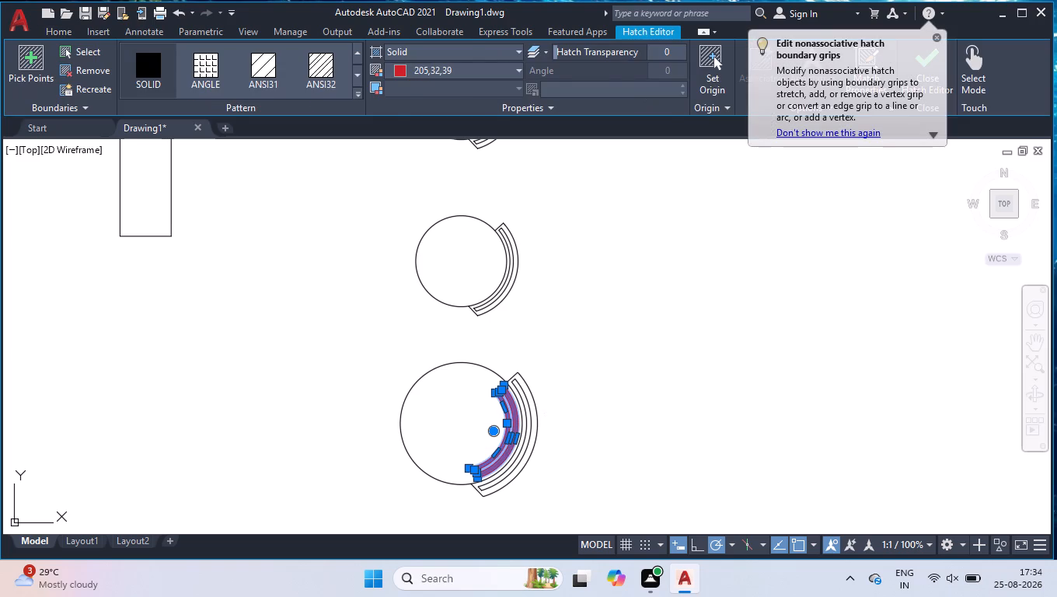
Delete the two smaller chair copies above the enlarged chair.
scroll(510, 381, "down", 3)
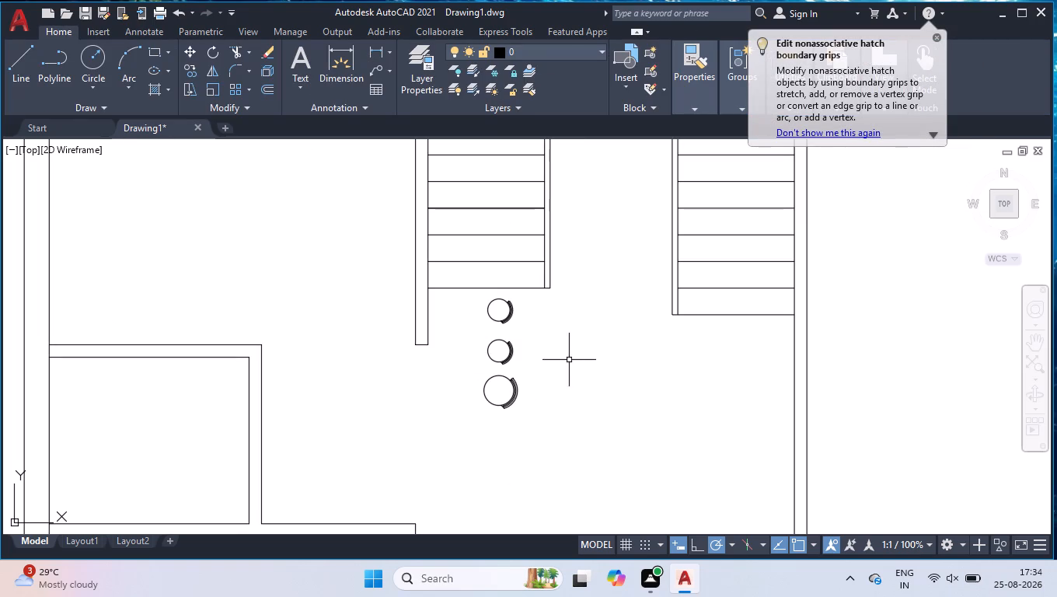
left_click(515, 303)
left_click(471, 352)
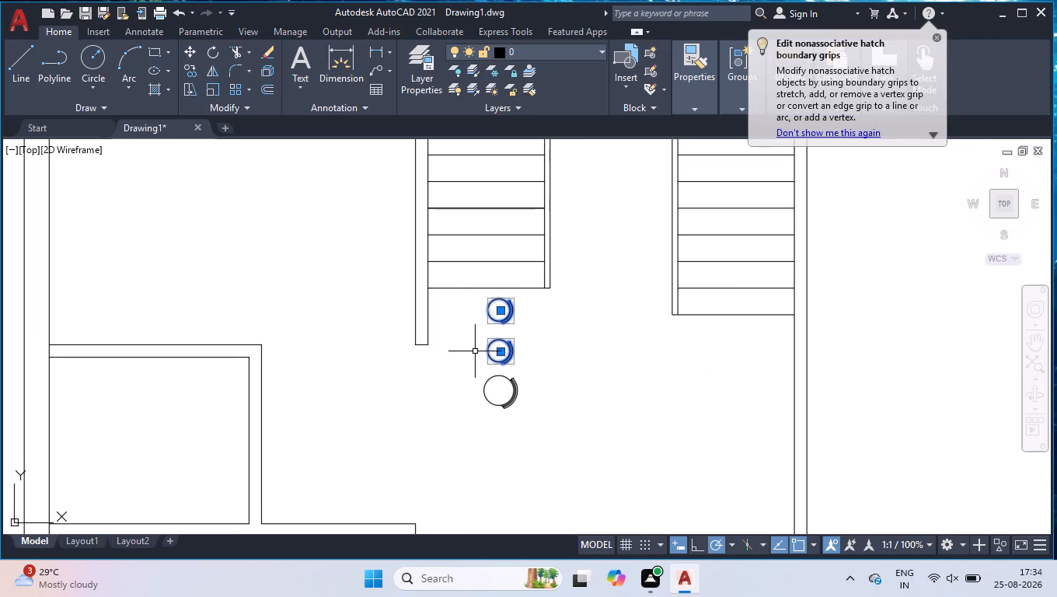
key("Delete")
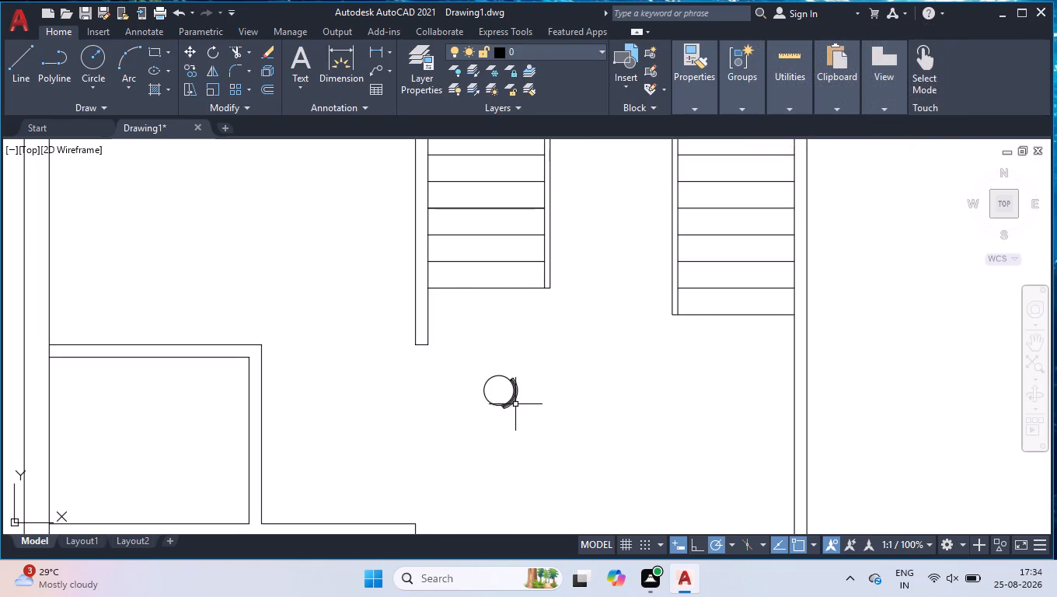
Move the enlarged chair about 4' up and slightly left onto the lower treads of the left stair flight.
left_click(516, 405)
left_click(492, 393)
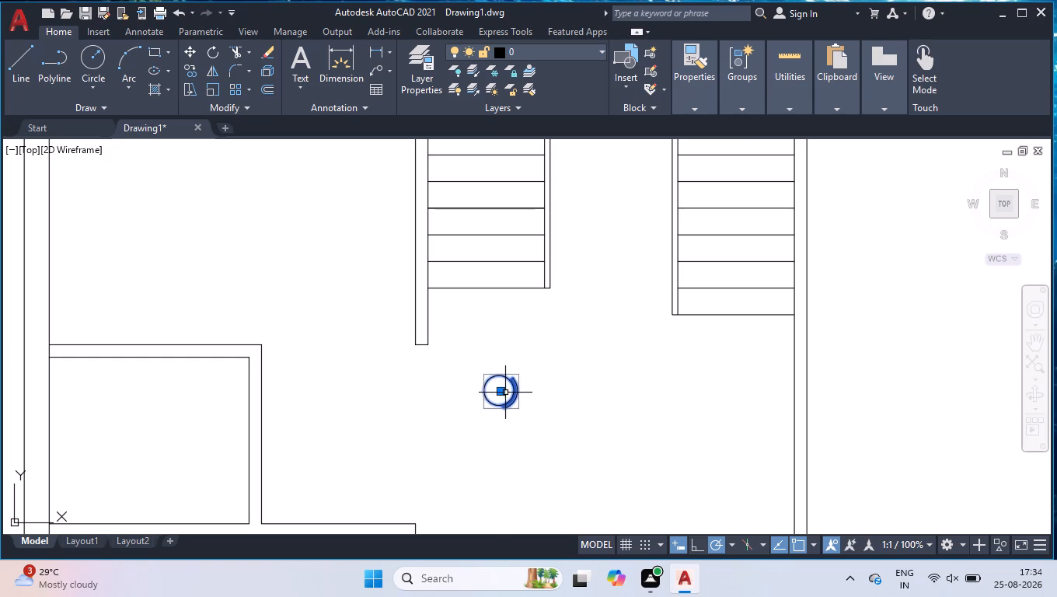
left_click(505, 397)
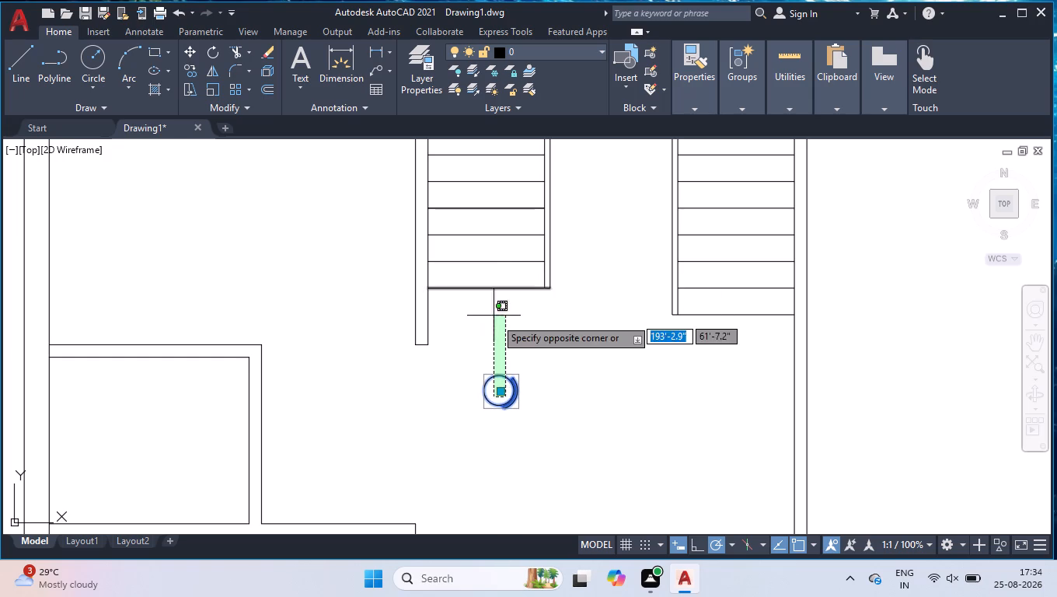
left_click(495, 338)
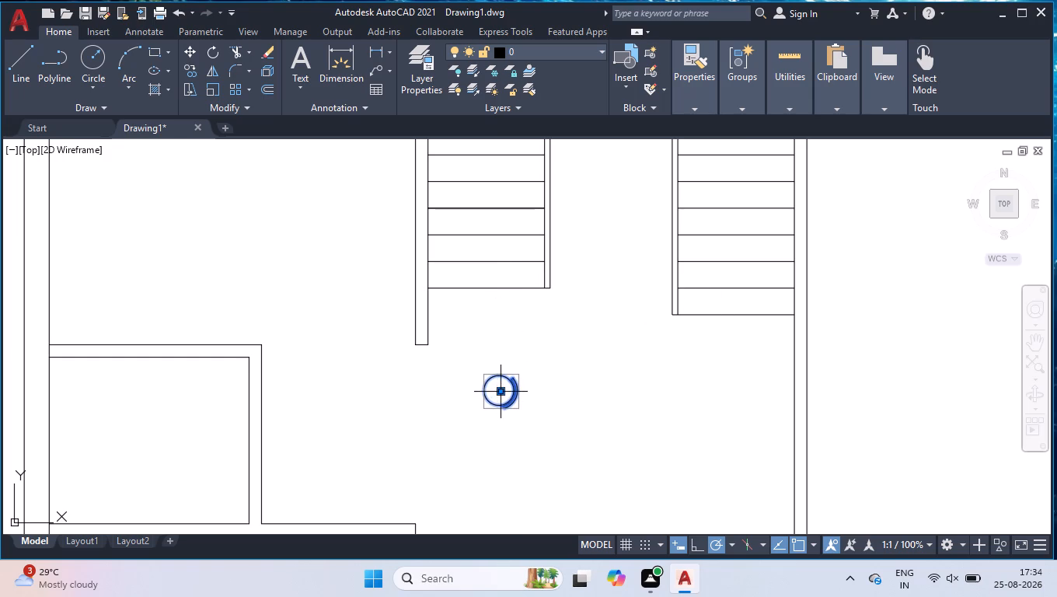
left_click(501, 391)
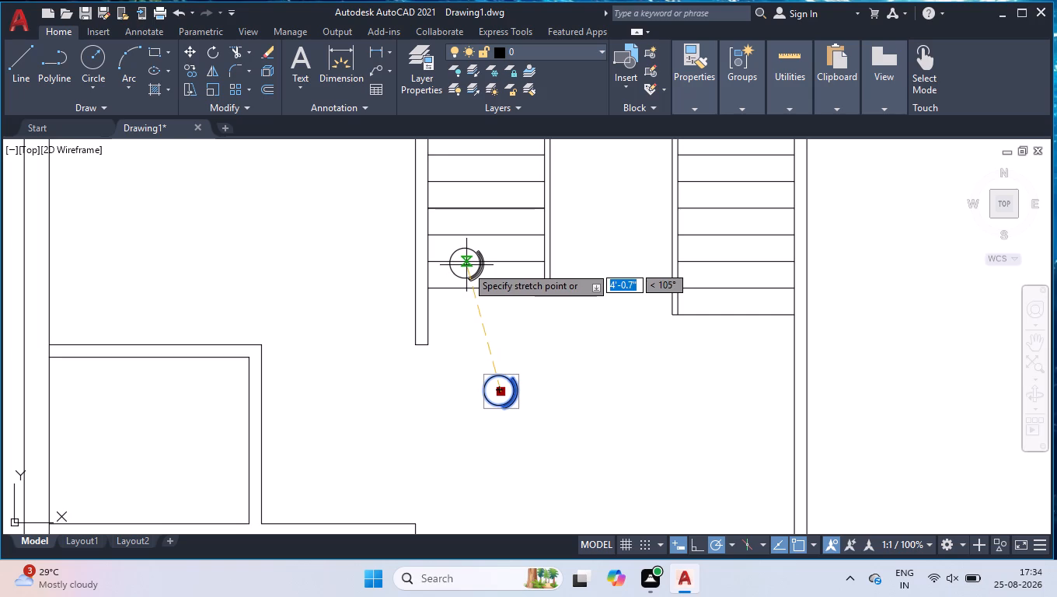
left_click(469, 267)
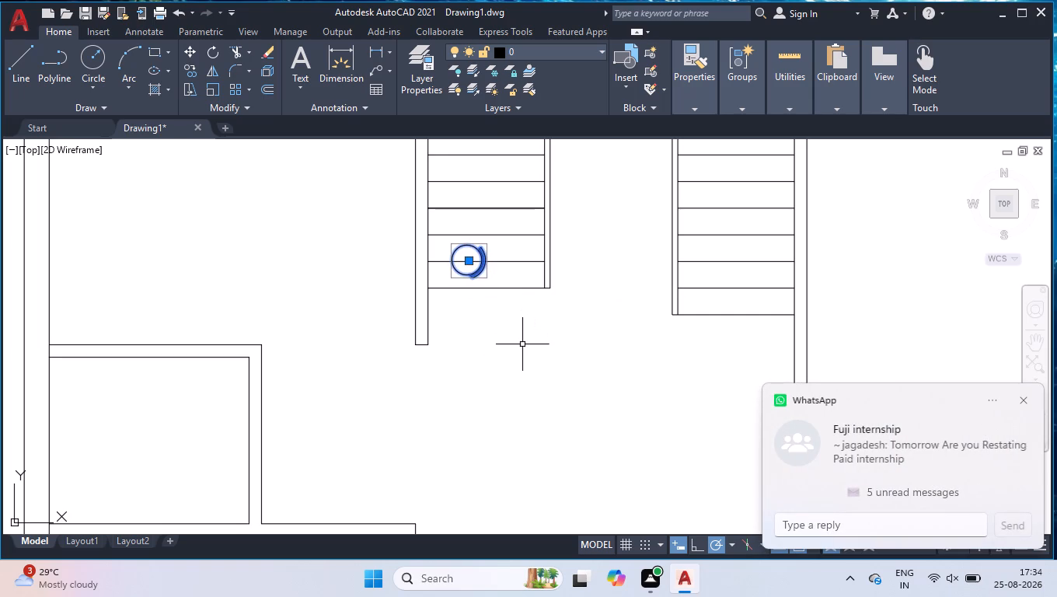
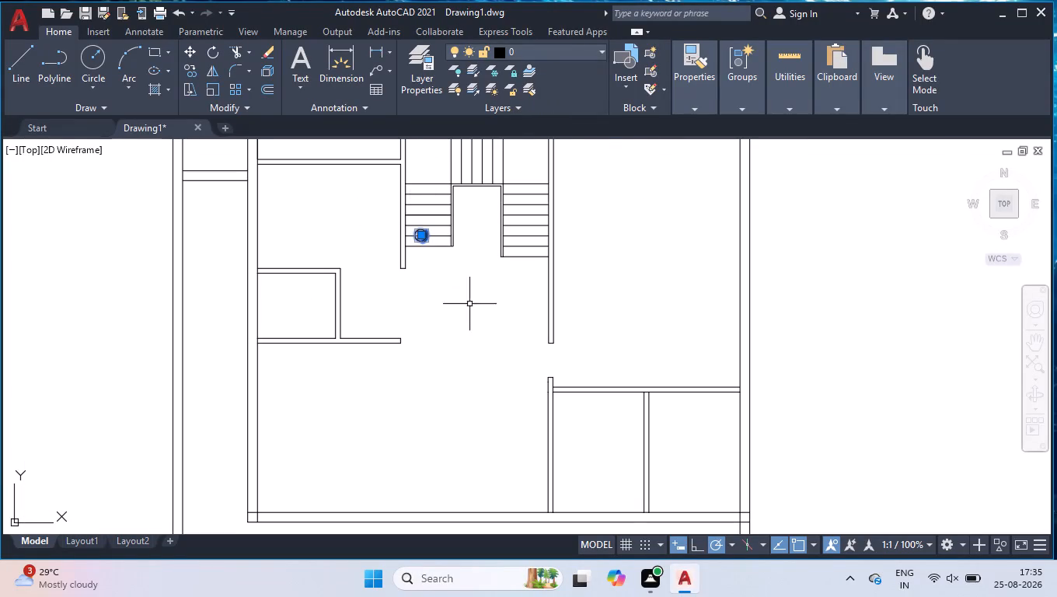
Scale the chair on the left stair flight up by a factor of about 1.5 about its seat centre.
scroll(417, 169, "up", 2)
scroll(427, 312, "up", 1)
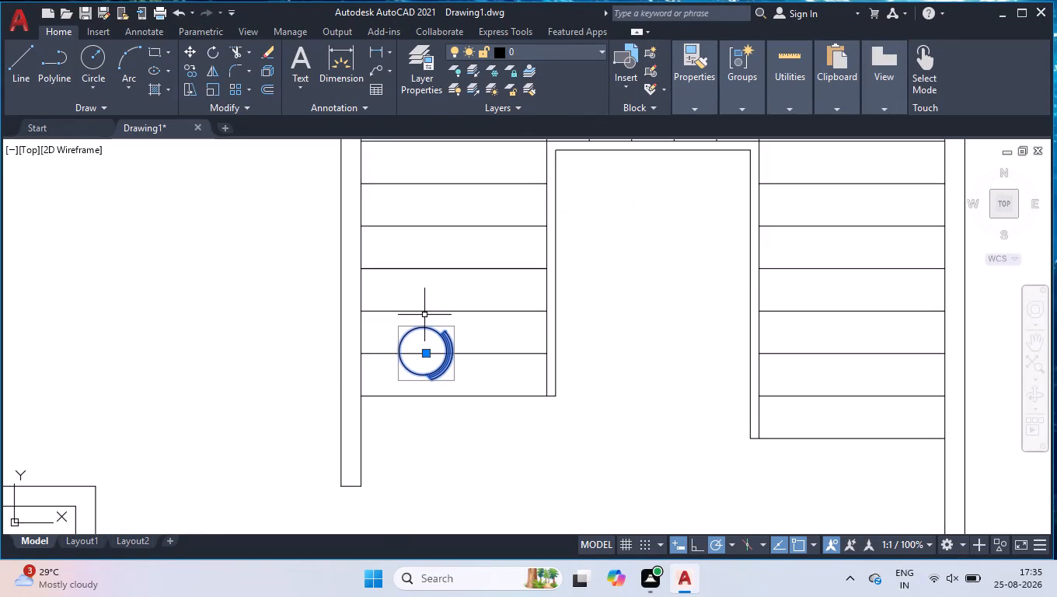
type("scal")
key("Return")
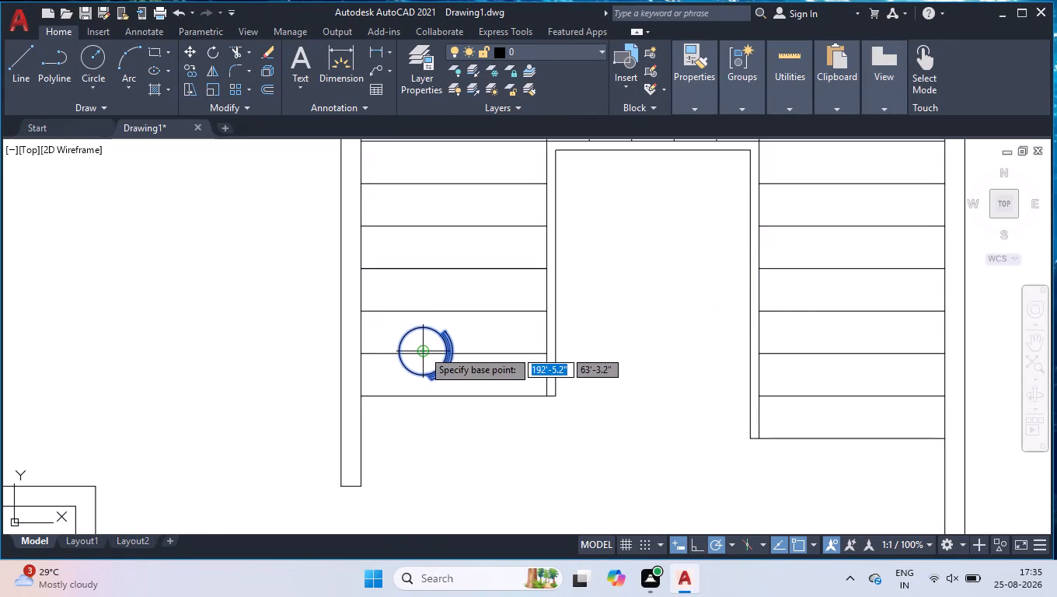
left_click(423, 350)
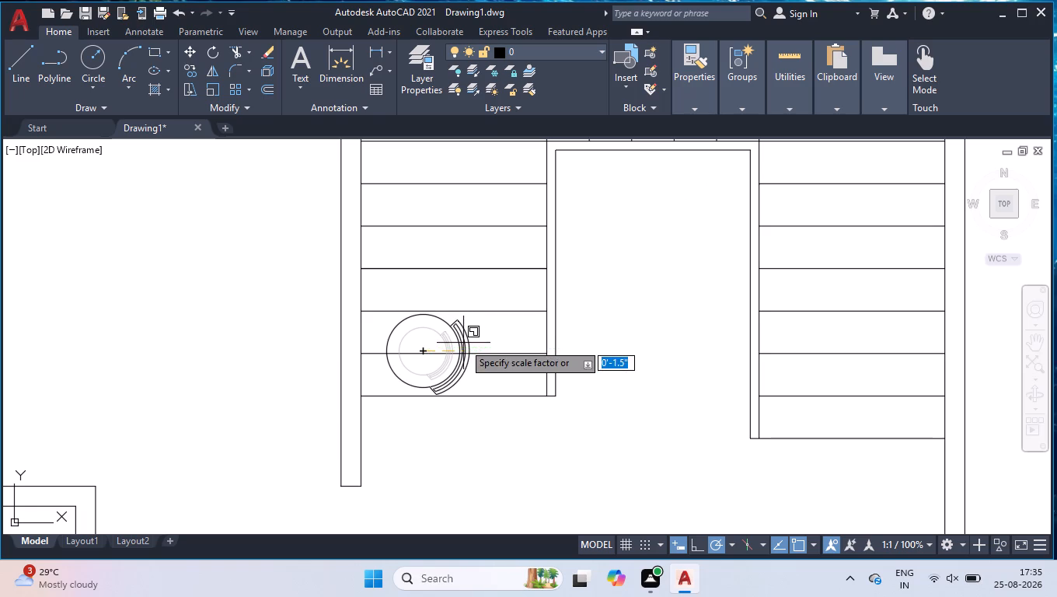
left_click(463, 343)
Copy the enlarged chair straight up twice with Ortho on, about 2' and 3'-7" above the original.
left_click(482, 339)
left_click(447, 341)
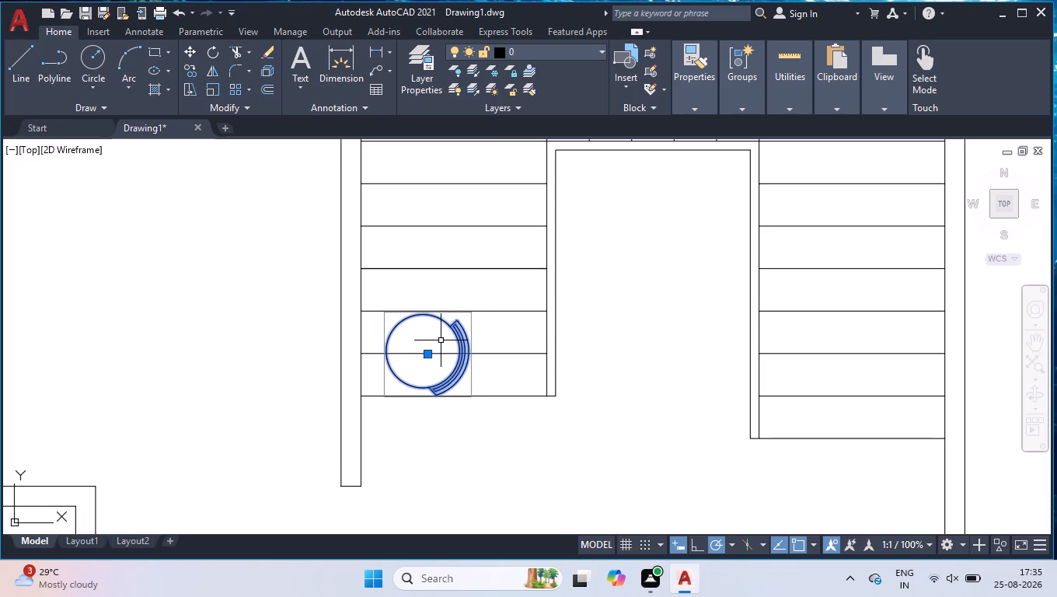
type("co")
key("Return")
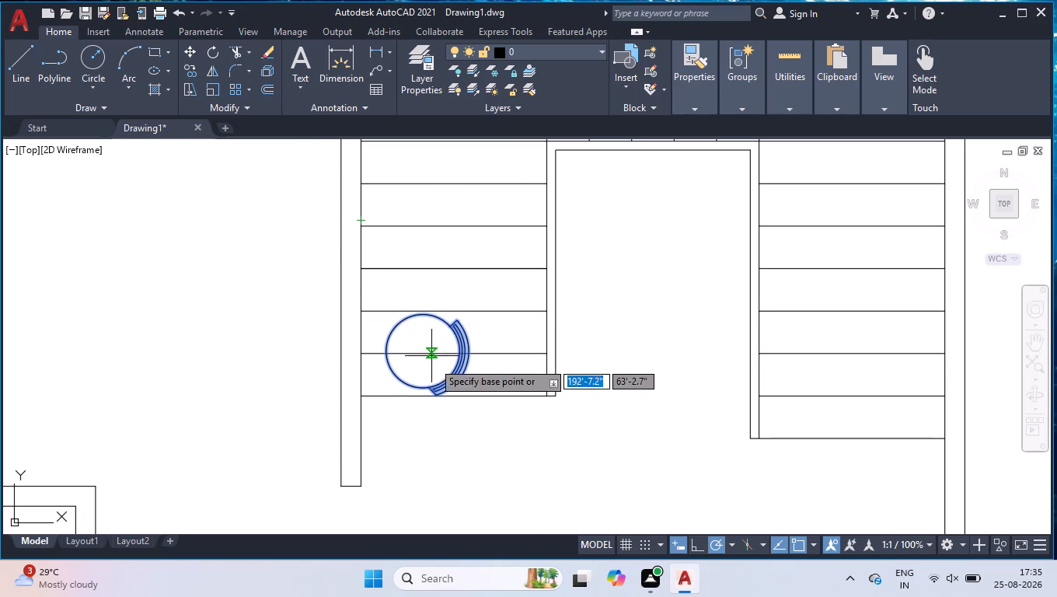
left_click(420, 350)
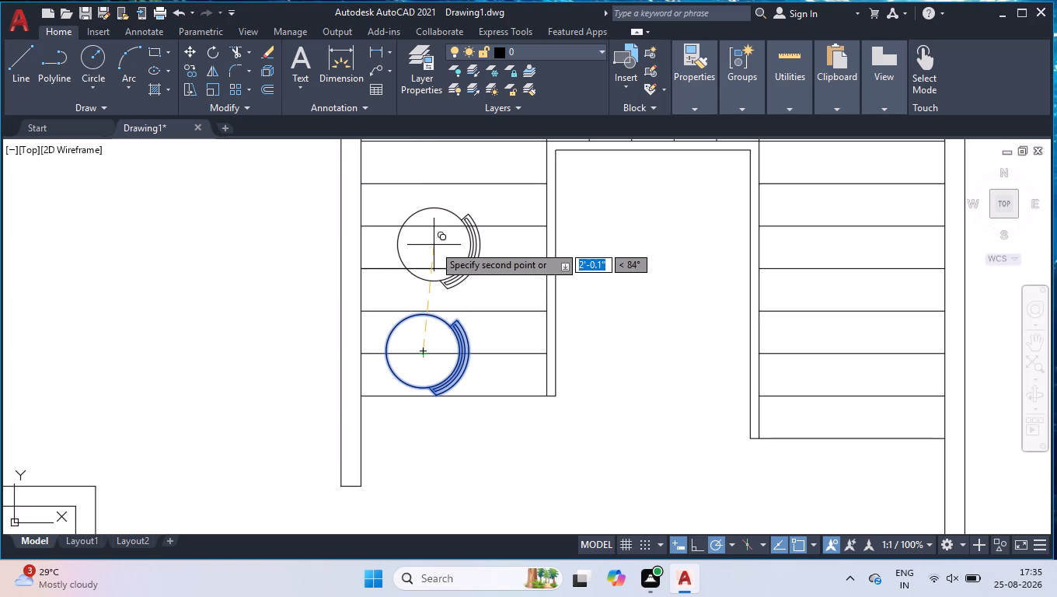
left_click(700, 549)
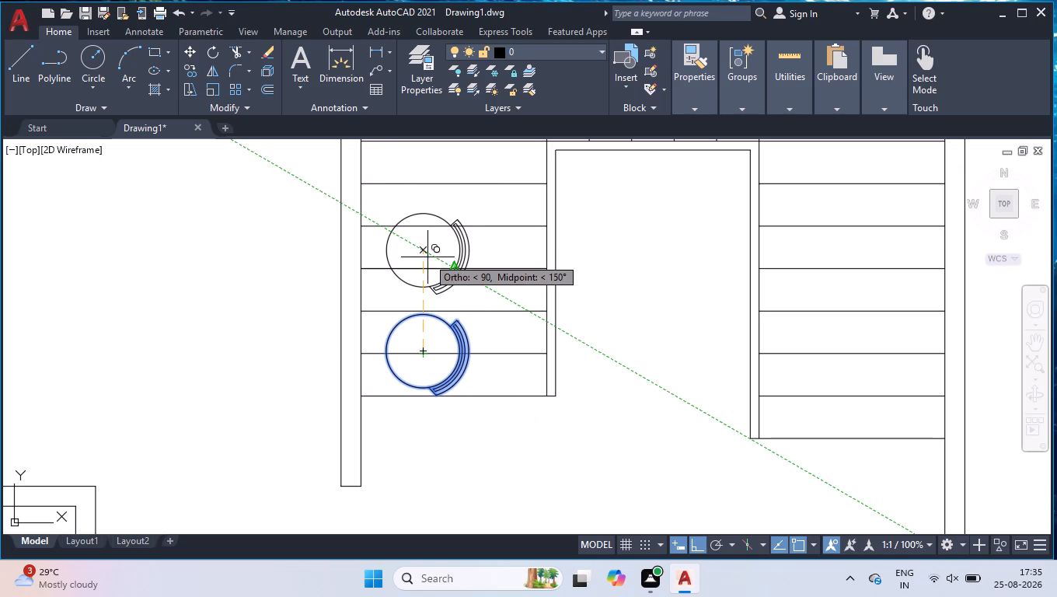
left_click(427, 257)
scroll(423, 206, "down", 4)
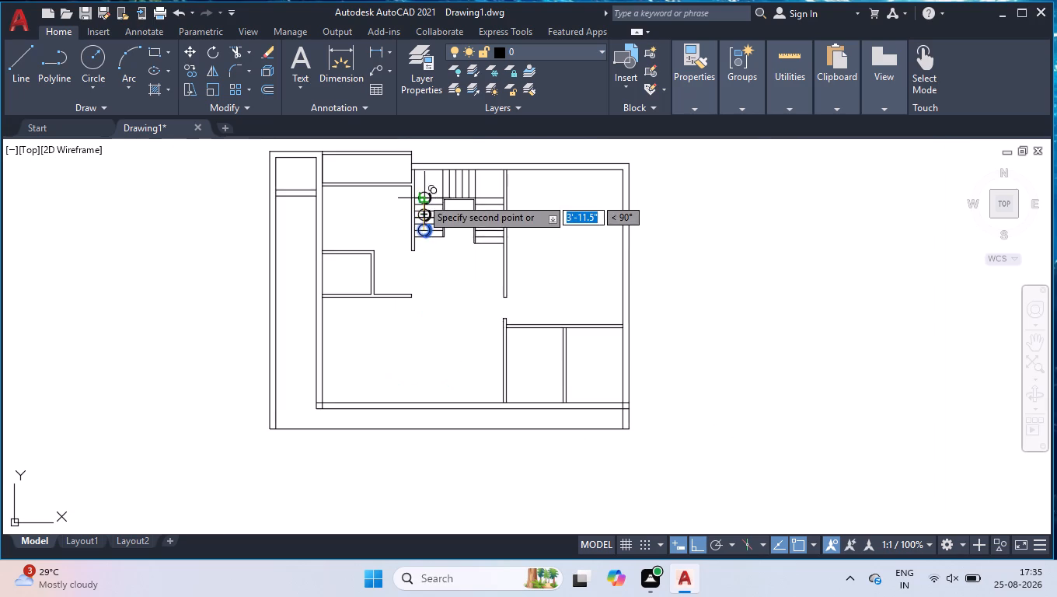
scroll(421, 197, "up", 4)
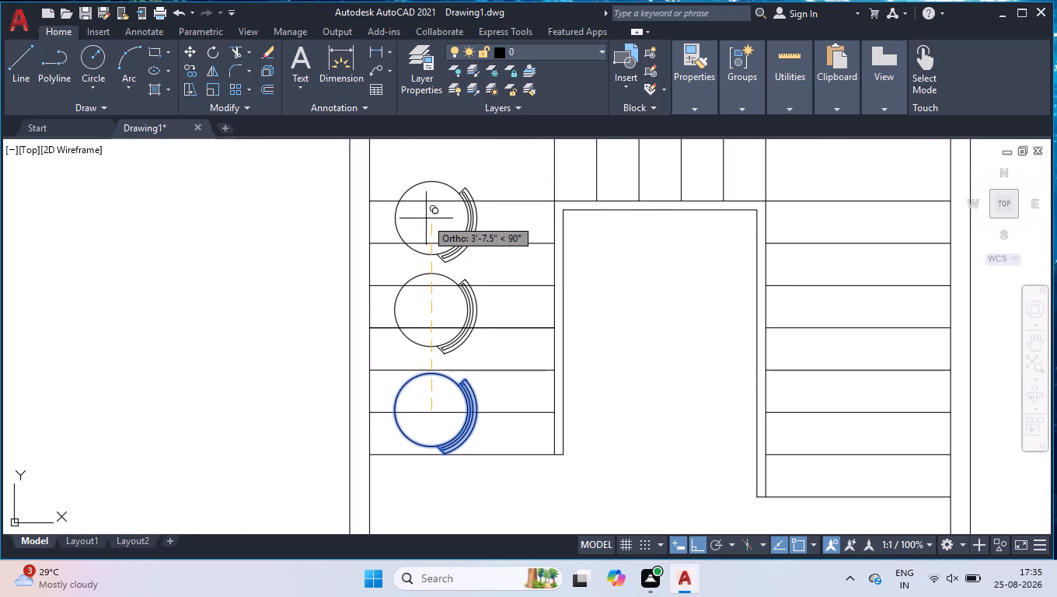
scroll(426, 218, "up", 1)
left_click(426, 218)
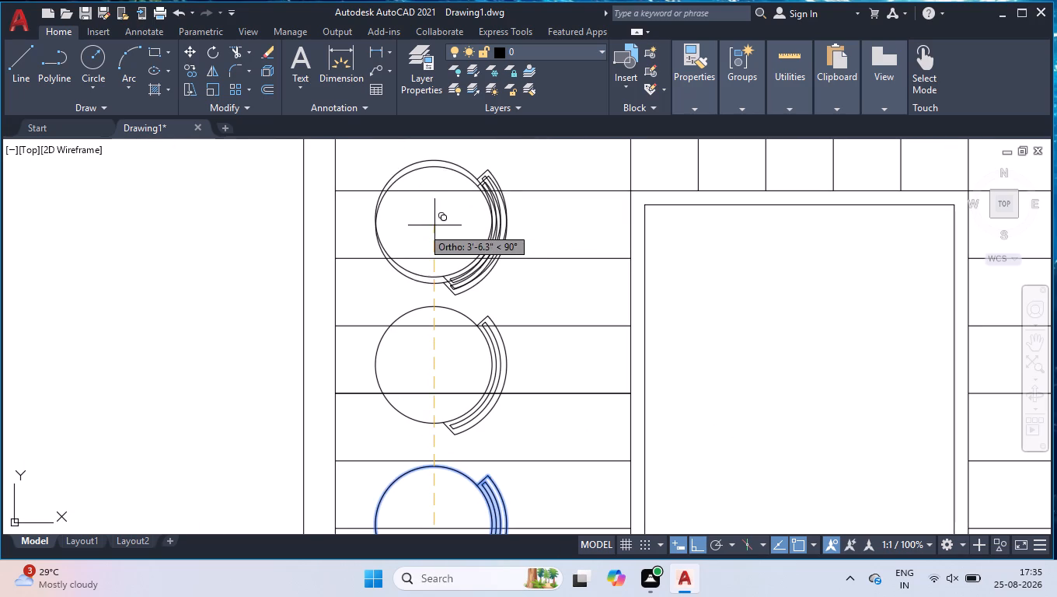
key("Return")
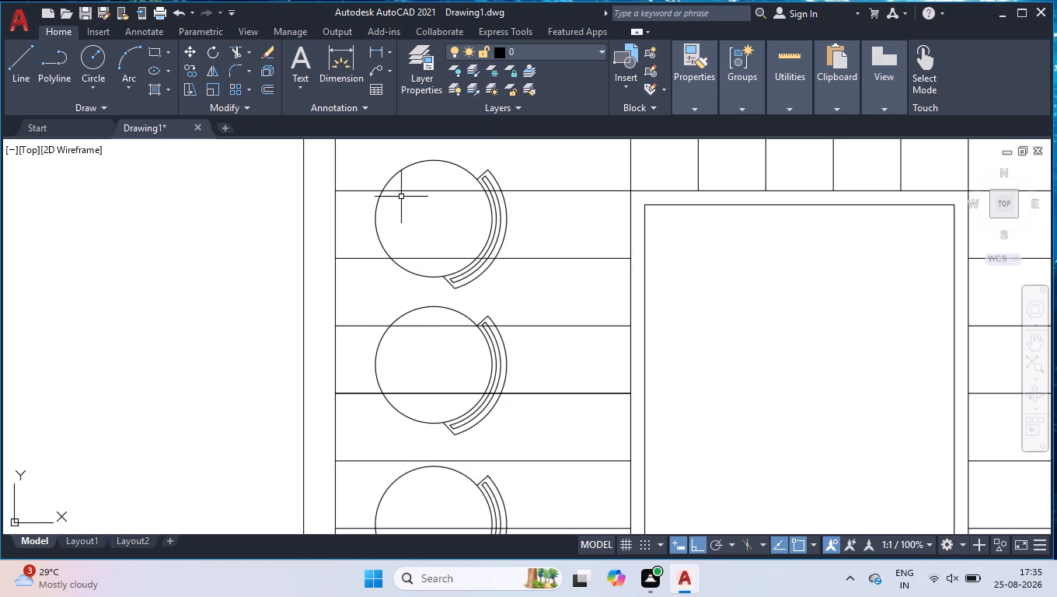
Hatch the topmost chair's curved backrest with a solid red fill (205,32,39), leaving its inner slot empty.
left_click(148, 86)
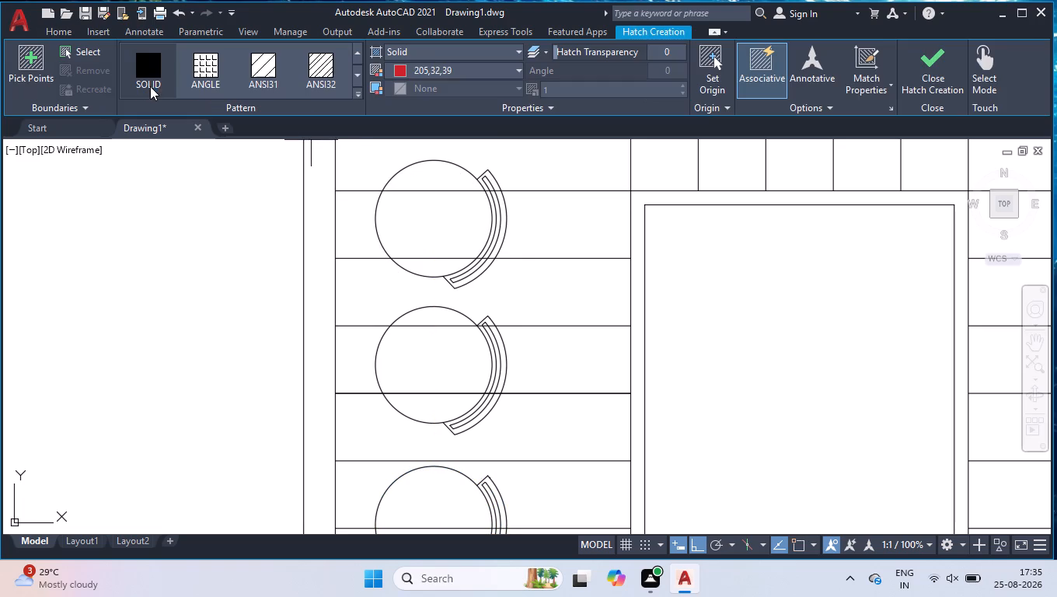
left_click(159, 77)
left_click(490, 176)
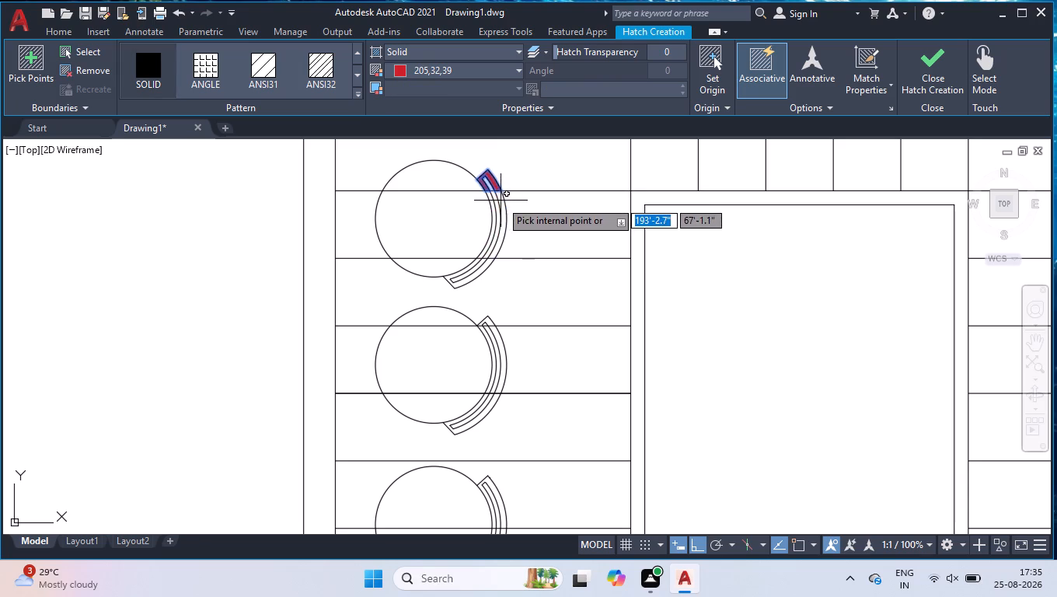
left_click(501, 201)
left_click(483, 271)
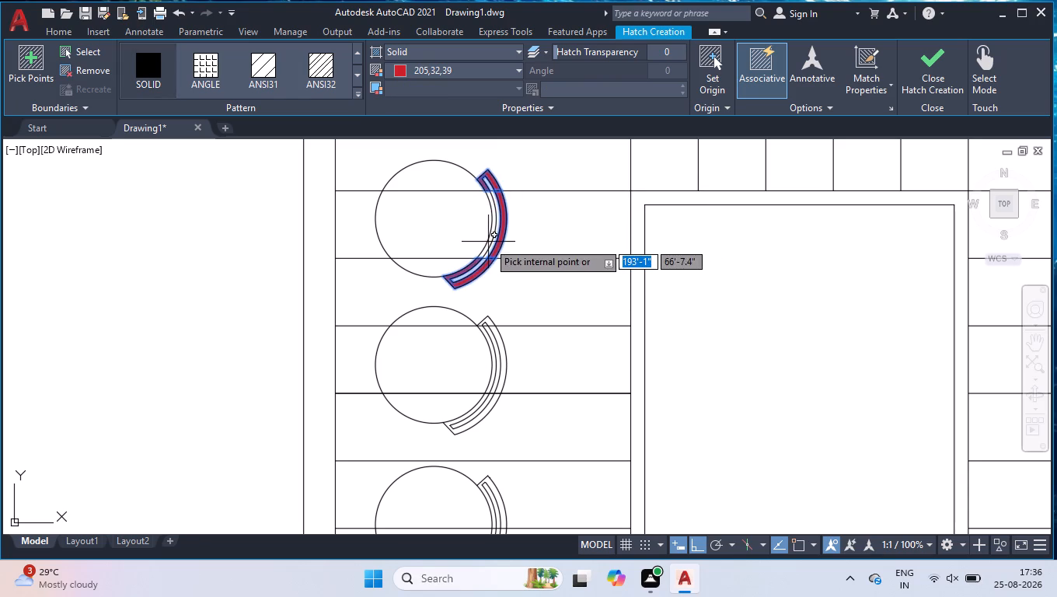
left_click(491, 237)
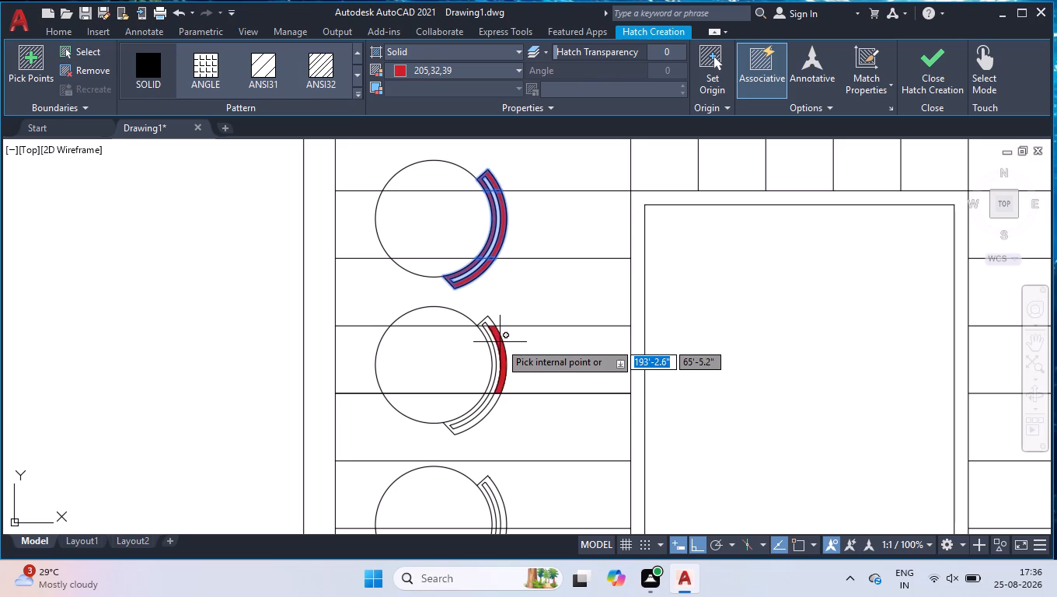
Hatch the upper part of the middle chair's backrest solid red, excluding the surrounding tread and seat areas.
scroll(483, 410, "up", 2)
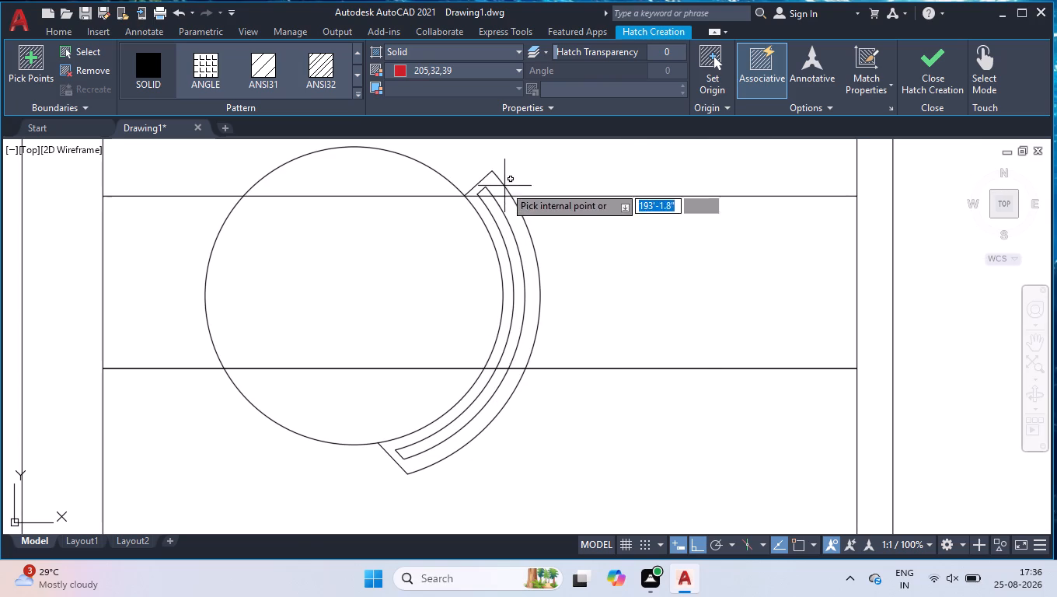
left_click(489, 178)
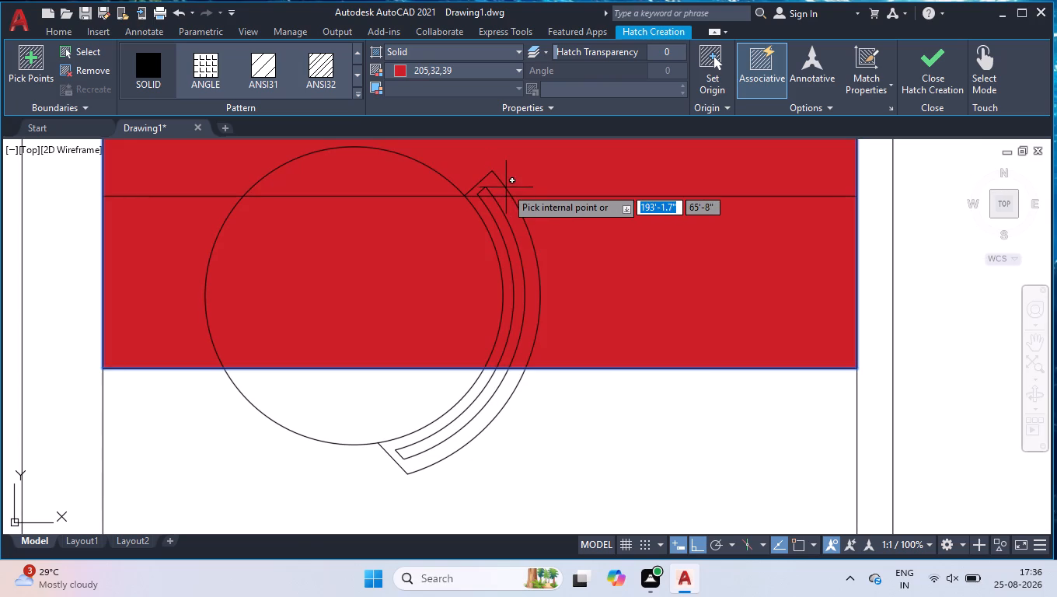
left_click(556, 172, "shift")
left_click(553, 218, "shift")
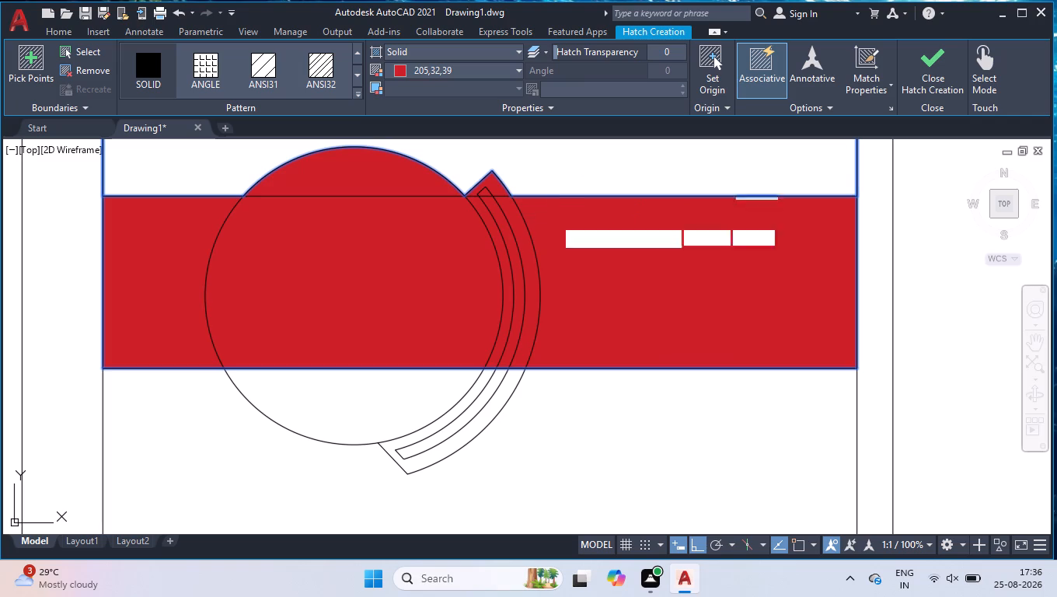
left_click(424, 246, "shift")
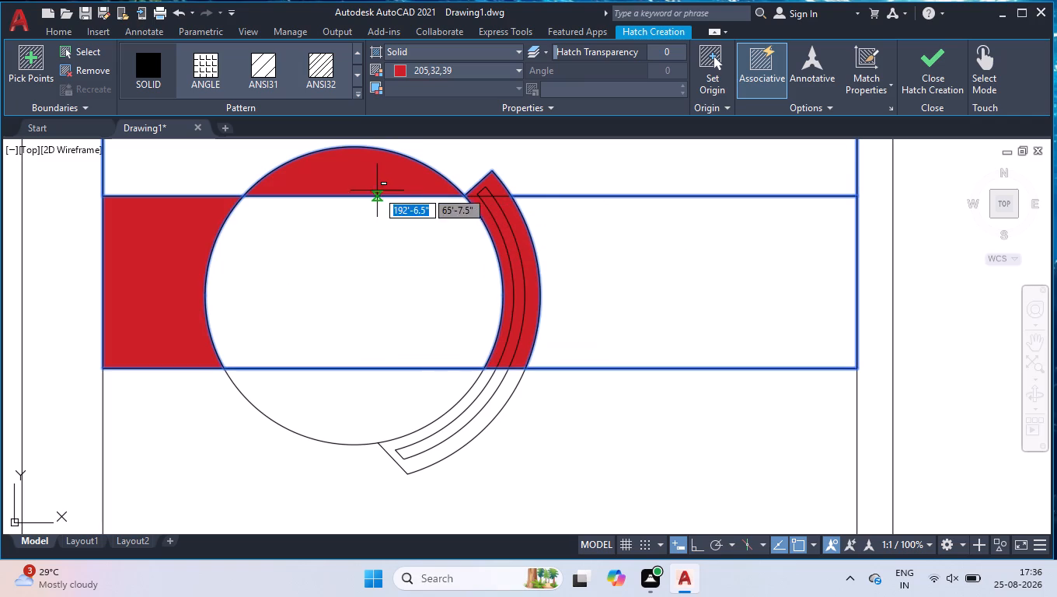
left_click(375, 183, "shift")
left_click(166, 223, "shift")
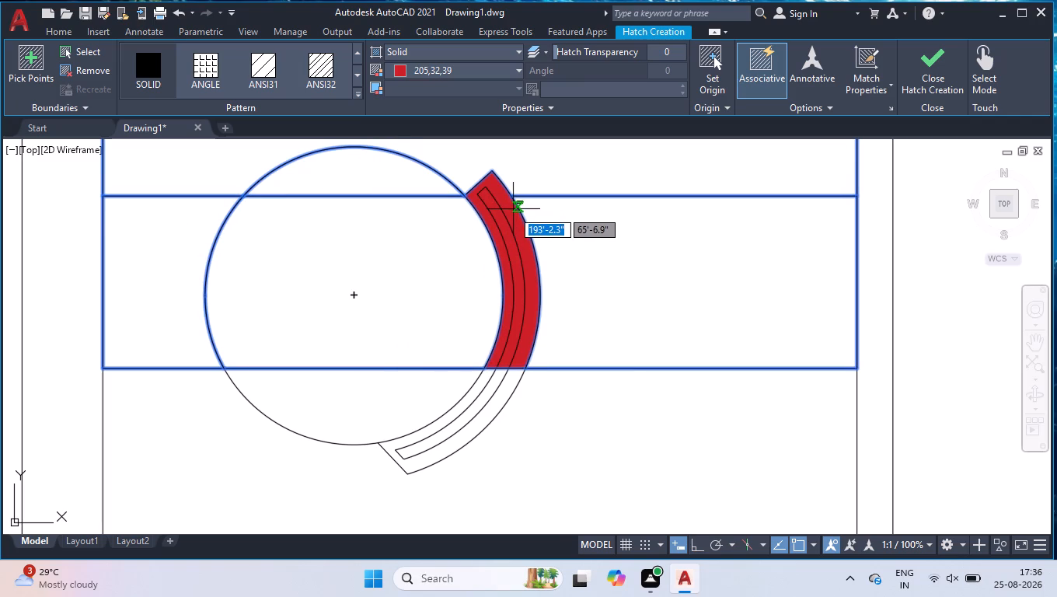
left_click(511, 210, "shift")
left_click(619, 295)
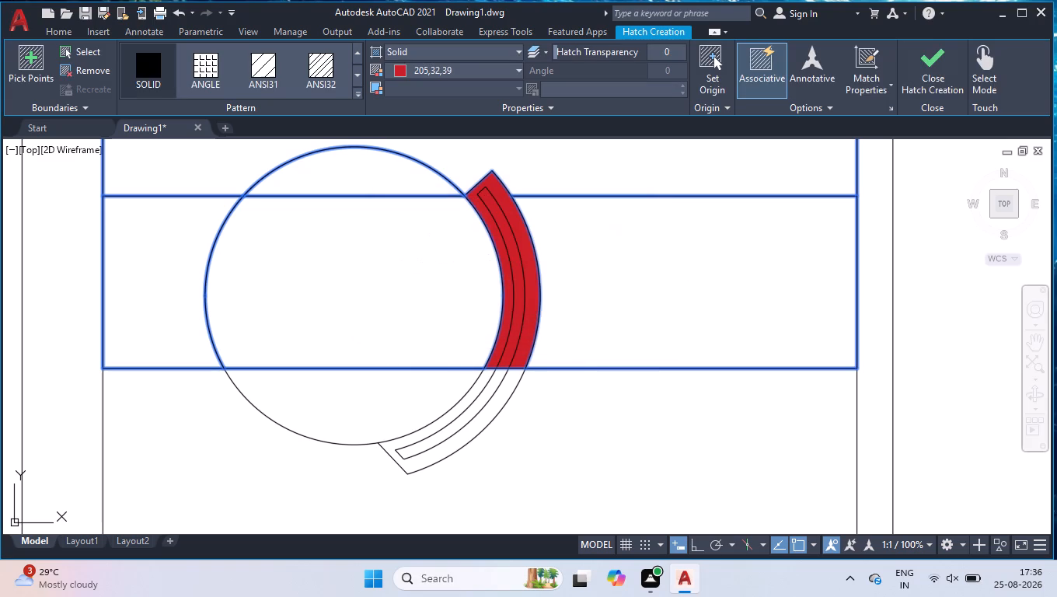
key("Return")
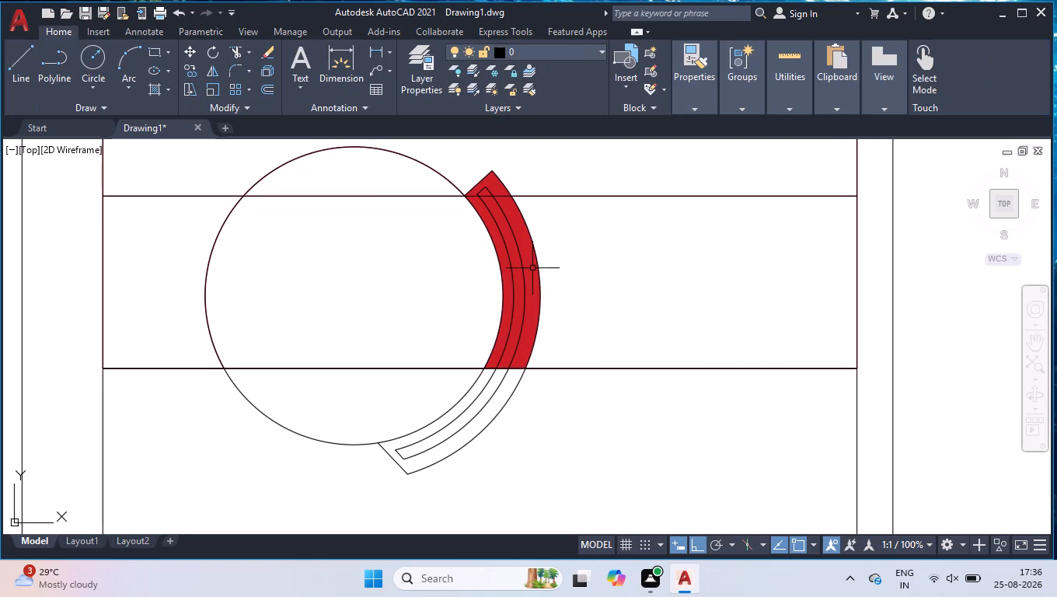
Trim the red fill out of the middle backrest's inner slot, along with the tread line crossing the backrest's upper end.
type("tr")
key("Return")
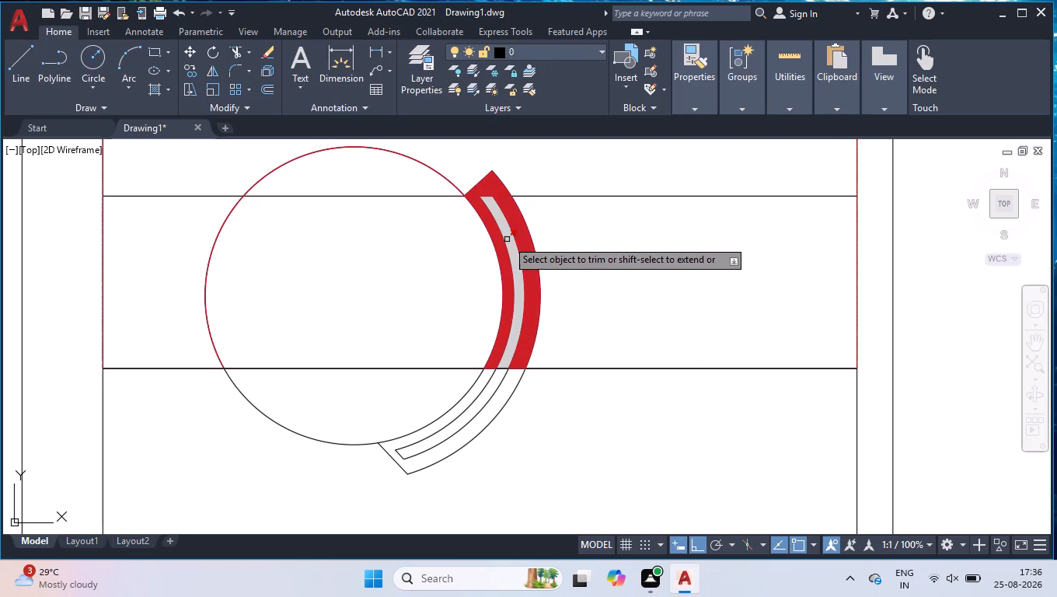
left_click(507, 239)
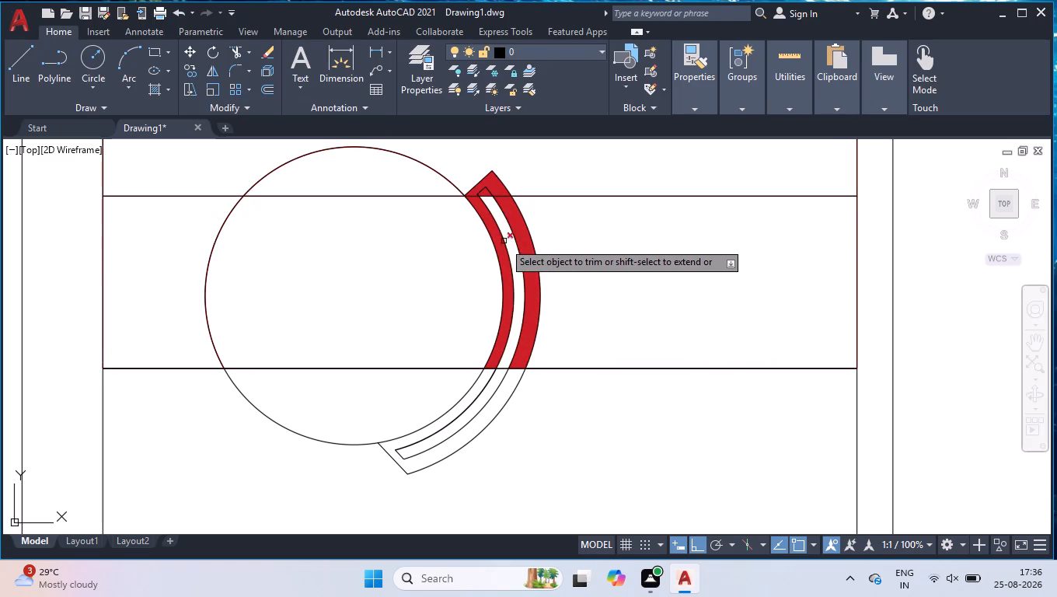
scroll(485, 196, "up", 3)
left_click(482, 180)
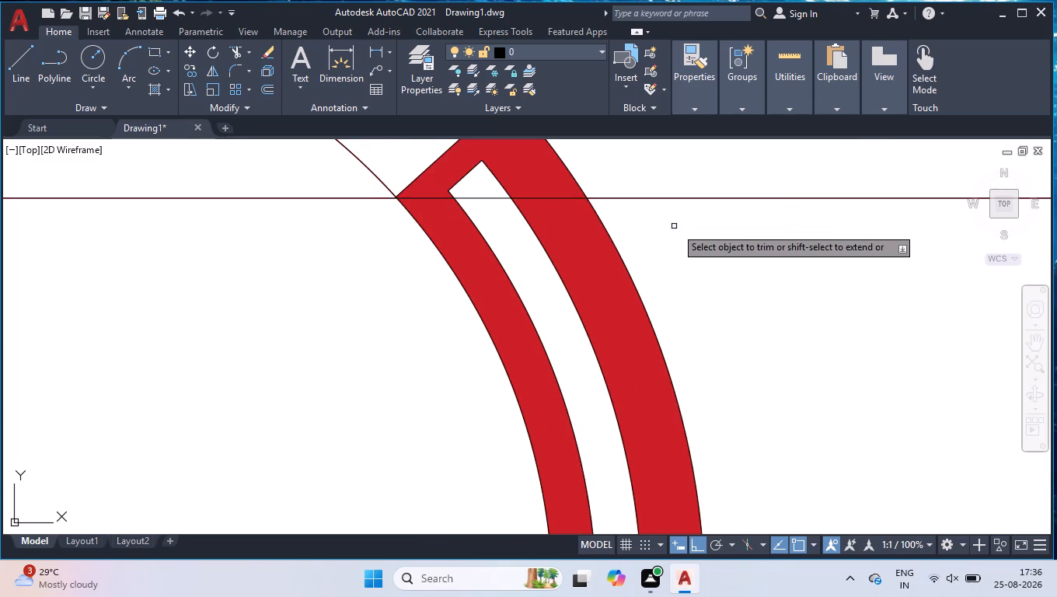
left_click(549, 200)
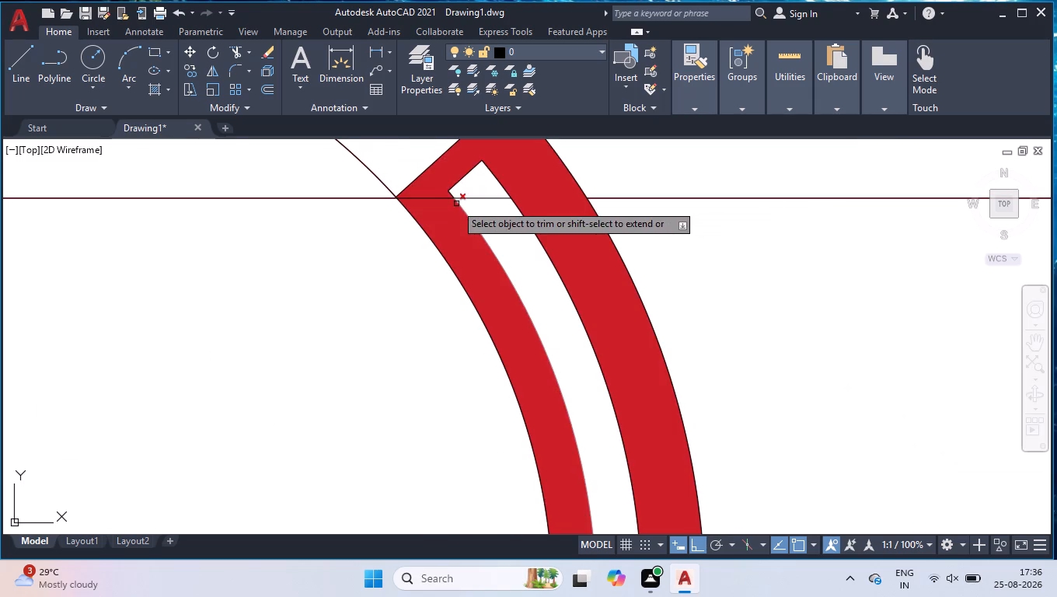
left_click(449, 199)
left_click(468, 198)
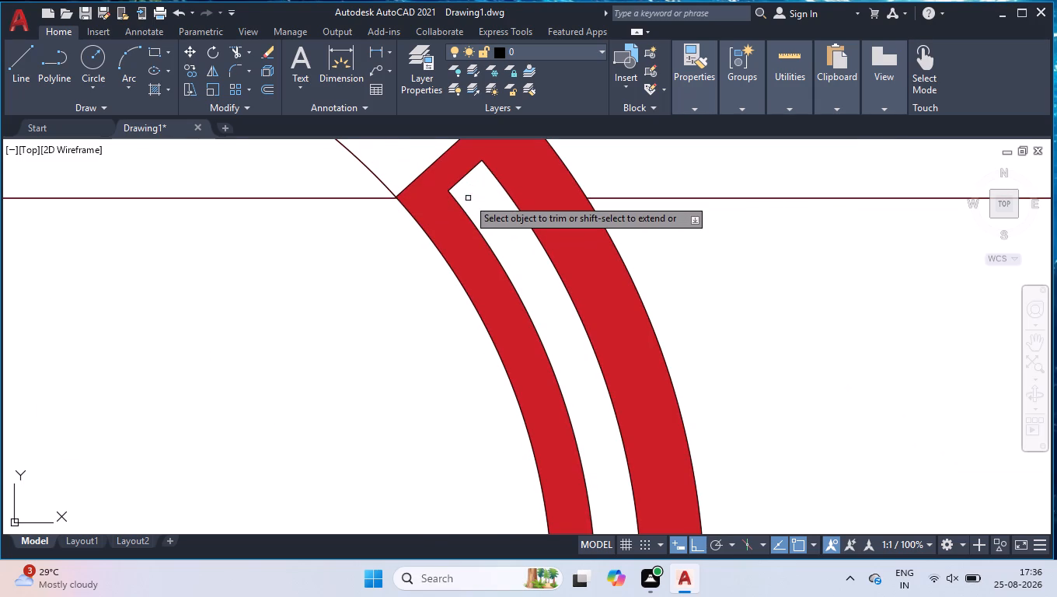
scroll(682, 264, "down", 4)
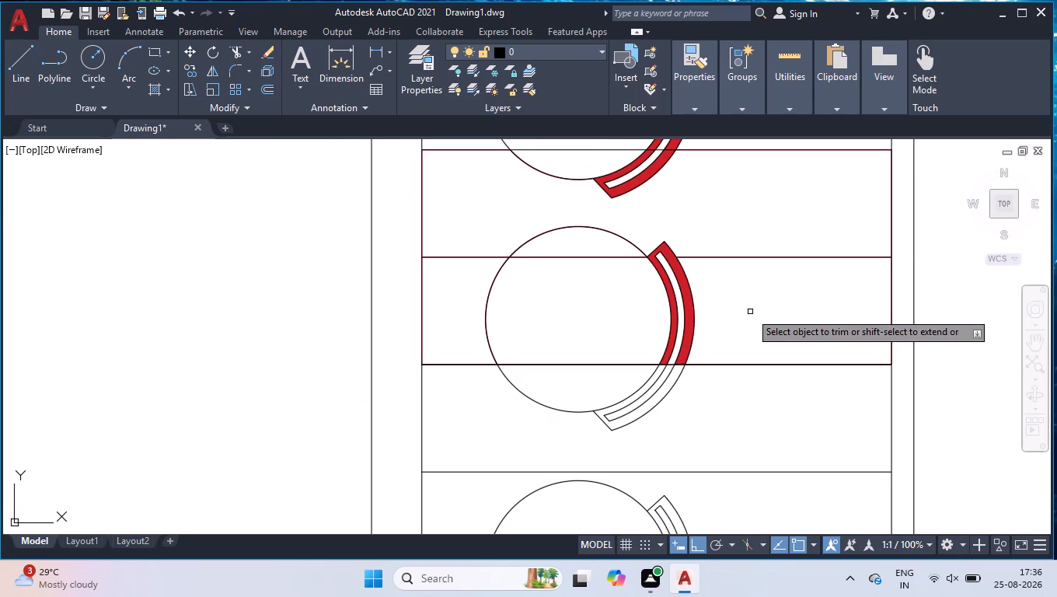
key("Return")
Hatch the remaining lower part of the middle chair's backrest solid red, leaving the inner slot empty.
scroll(691, 358, "up", 2)
scroll(690, 404, "down", 2)
scroll(693, 437, "up", 3)
left_click(152, 89)
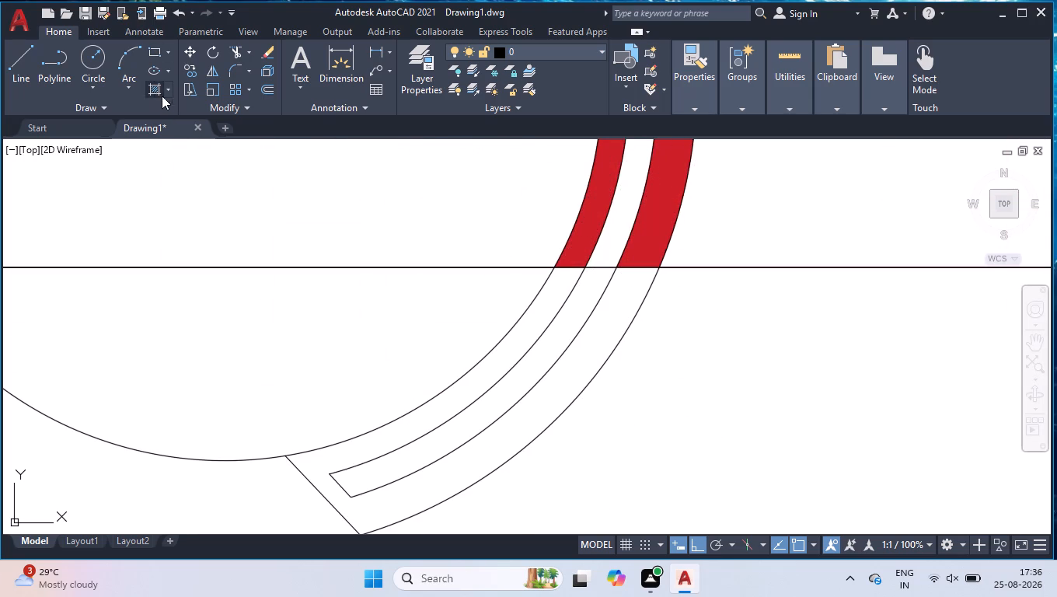
left_click(544, 313)
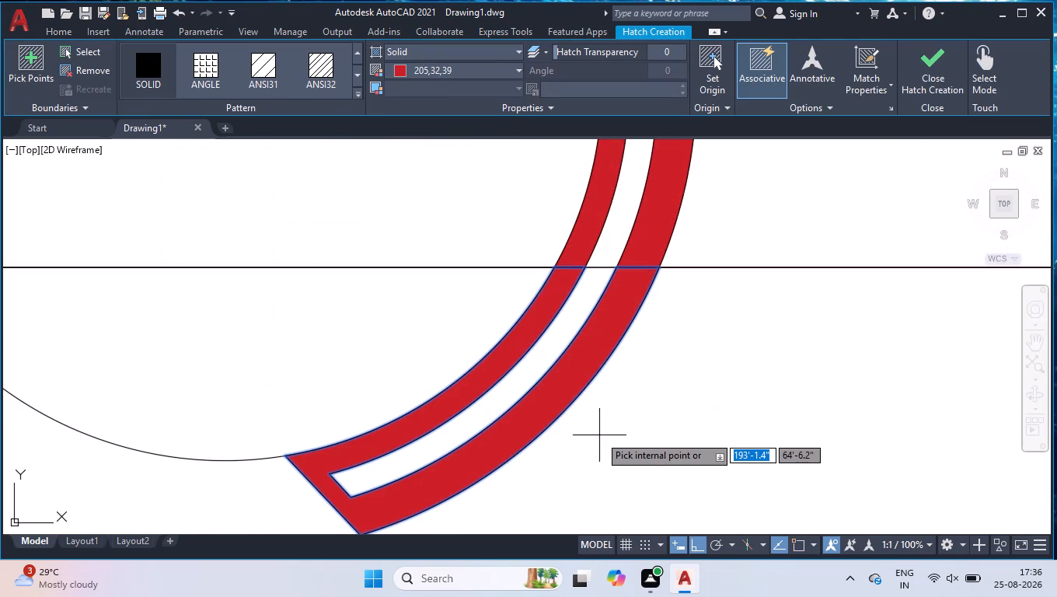
Hatch both parts of the bottom chair's curved backrest solid red (205,32,39), leaving the inner slot empty.
scroll(591, 413, "down", 5)
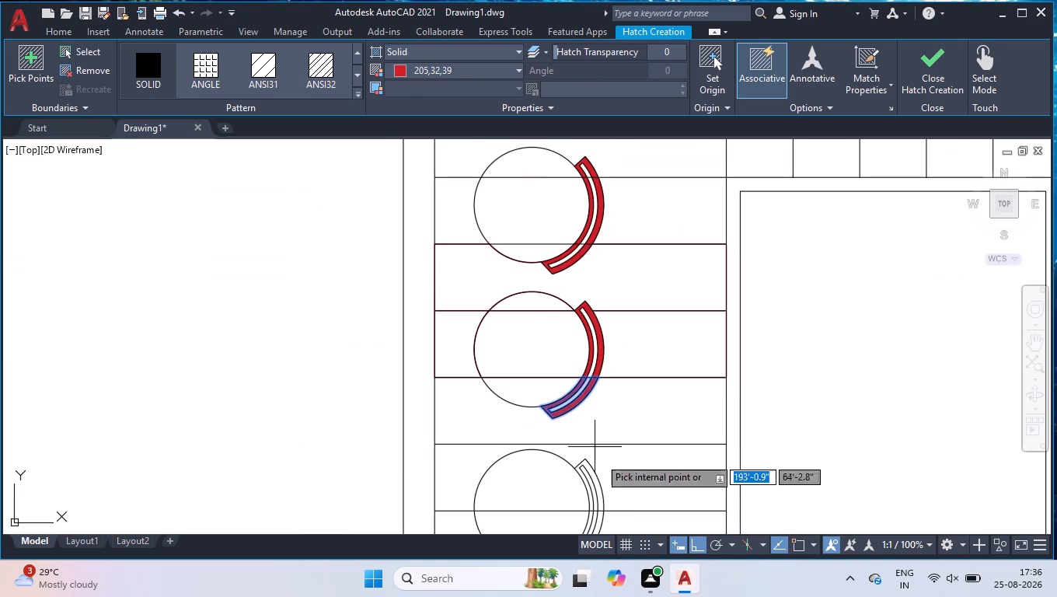
scroll(600, 433, "down", 1)
scroll(603, 511, "up", 3)
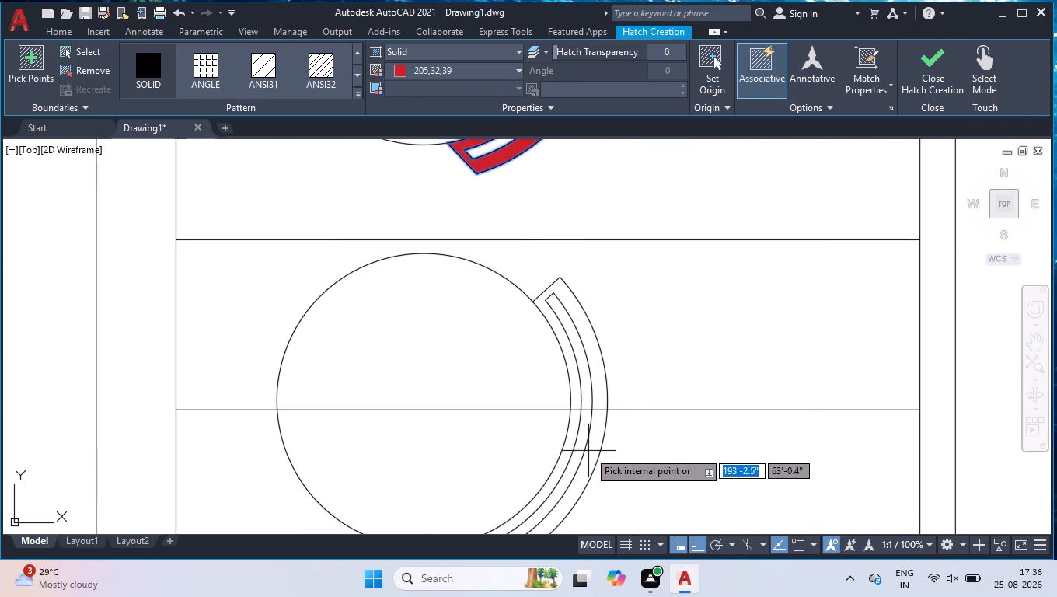
scroll(588, 451, "down", 2)
scroll(567, 491, "up", 3)
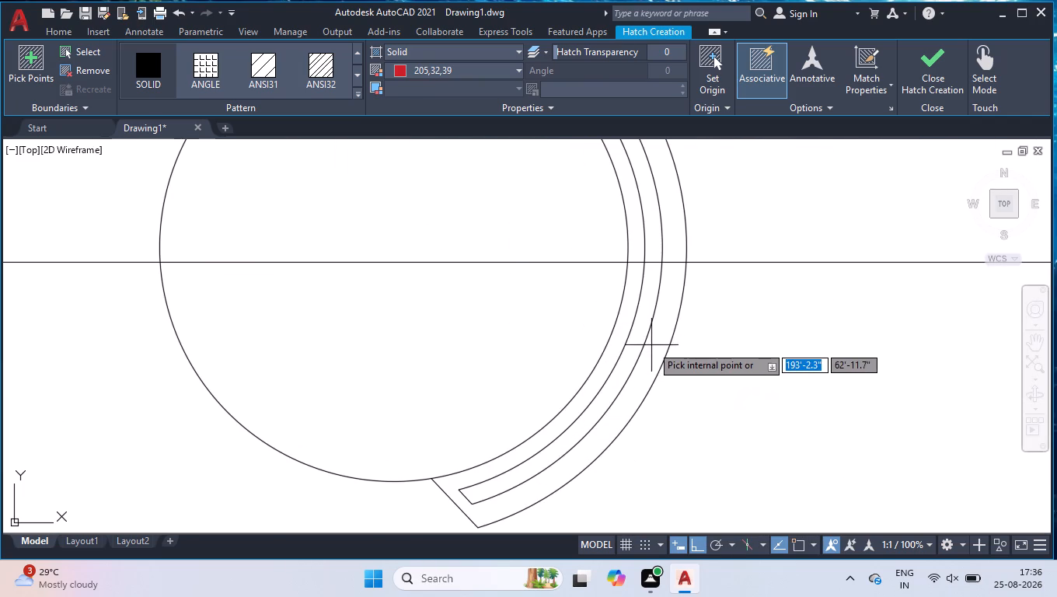
left_click(653, 346)
scroll(667, 232, "down", 2)
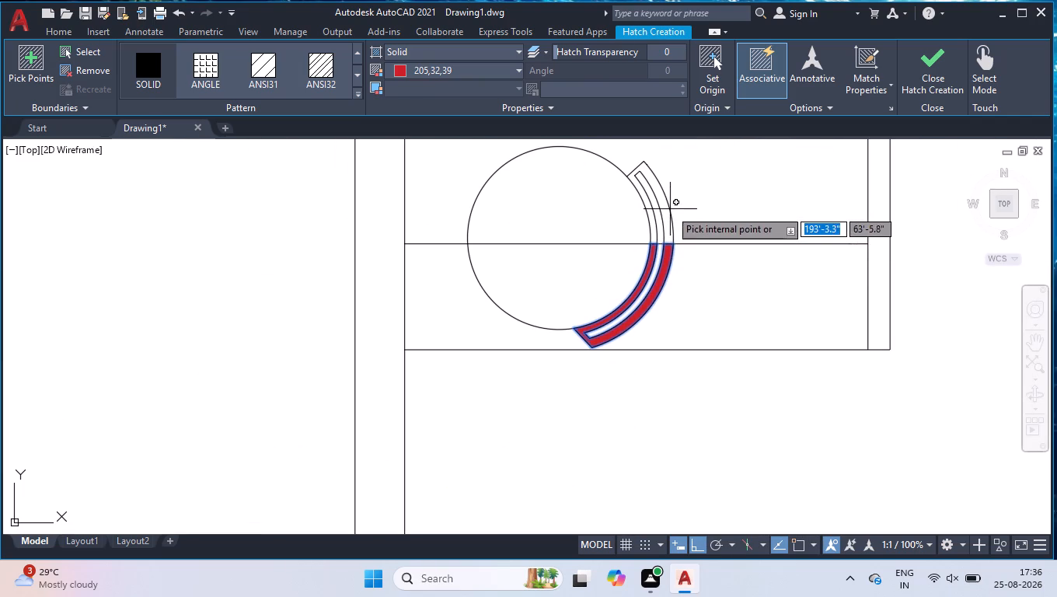
left_click(666, 211)
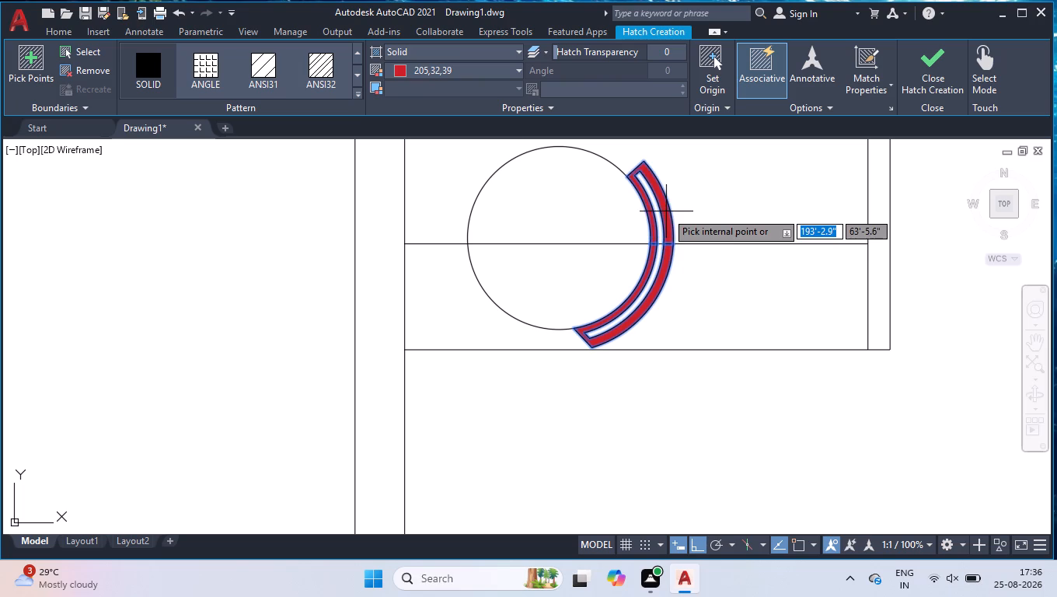
key("Return")
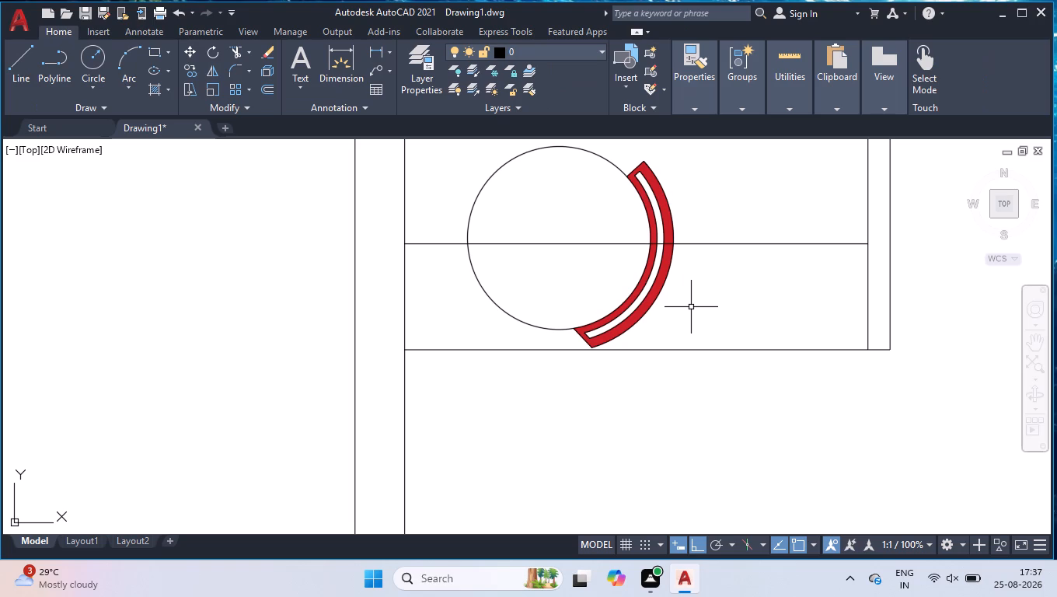
Offset the inner face of the upper exterior wall 2' down into the large room beside the staircase.
scroll(218, 288, "down", 3)
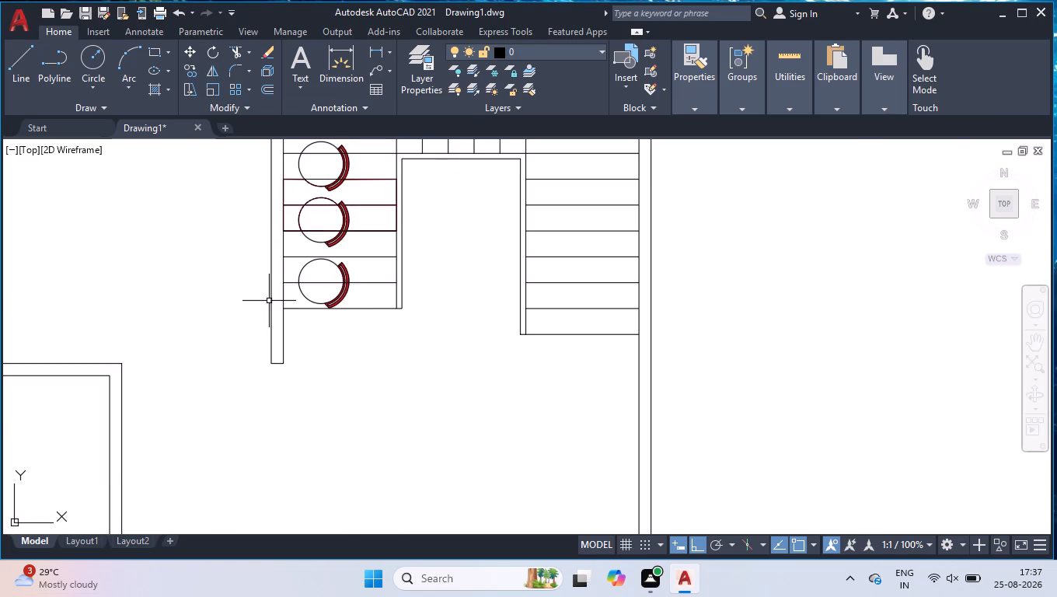
scroll(498, 326, "down", 1)
scroll(478, 279, "up", 1)
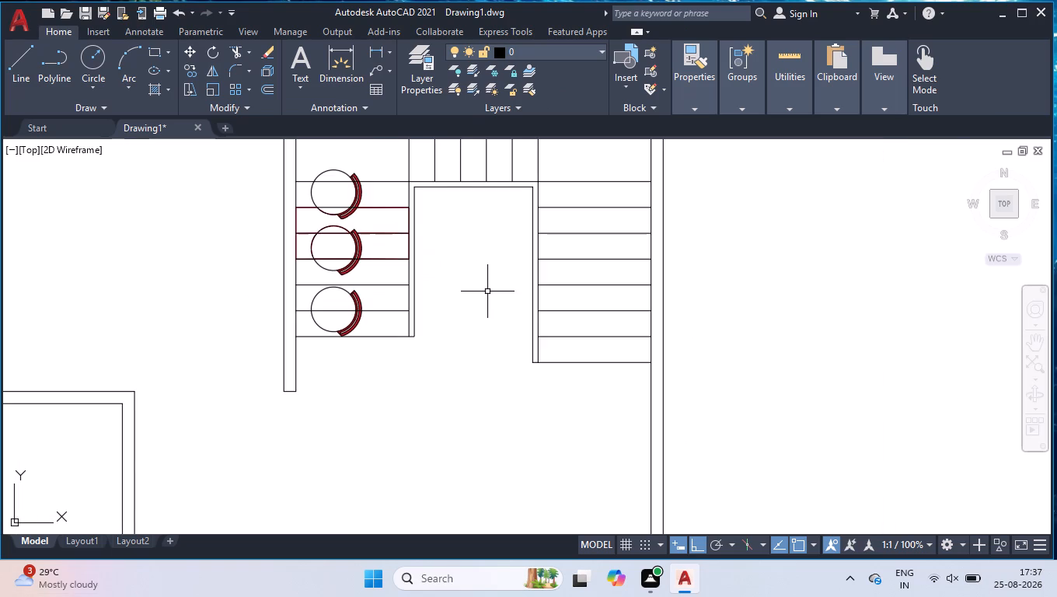
scroll(487, 292, "down", 1)
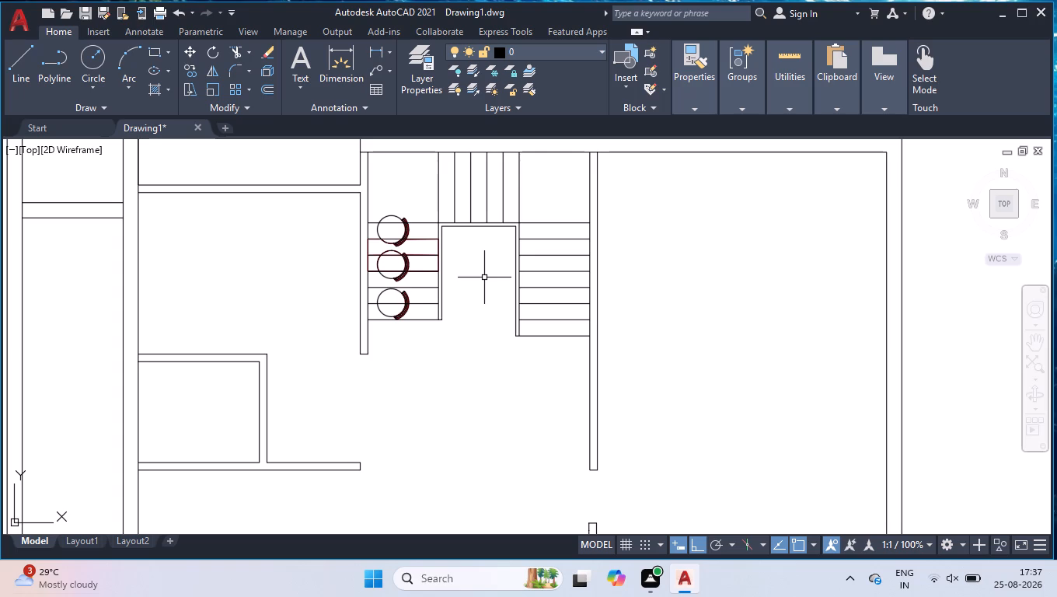
scroll(288, 293, "down", 1)
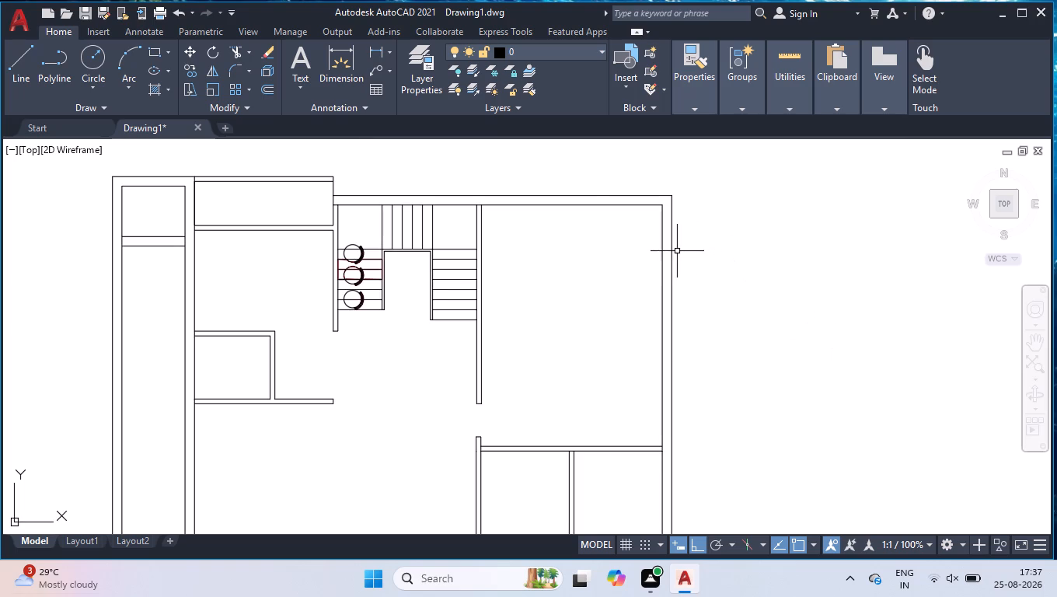
scroll(600, 202, "up", 1)
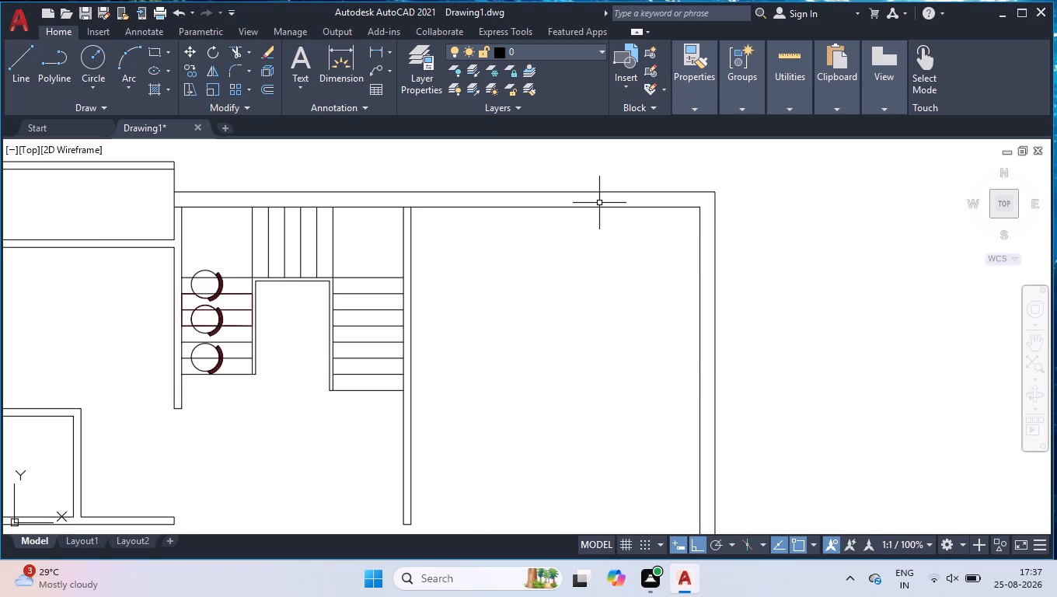
type("off")
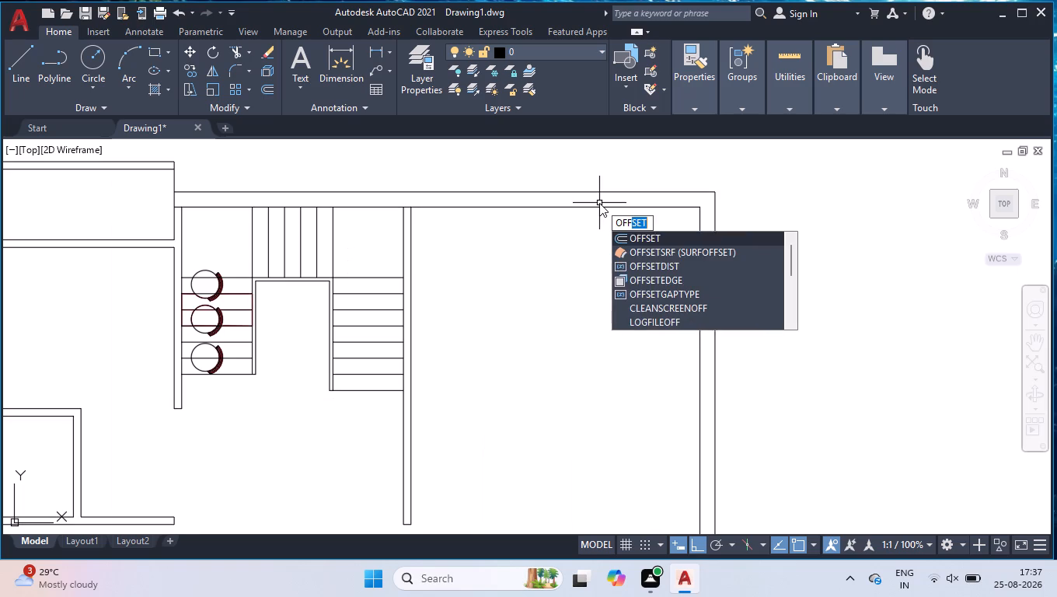
key("Return")
type("2'")
key("Return")
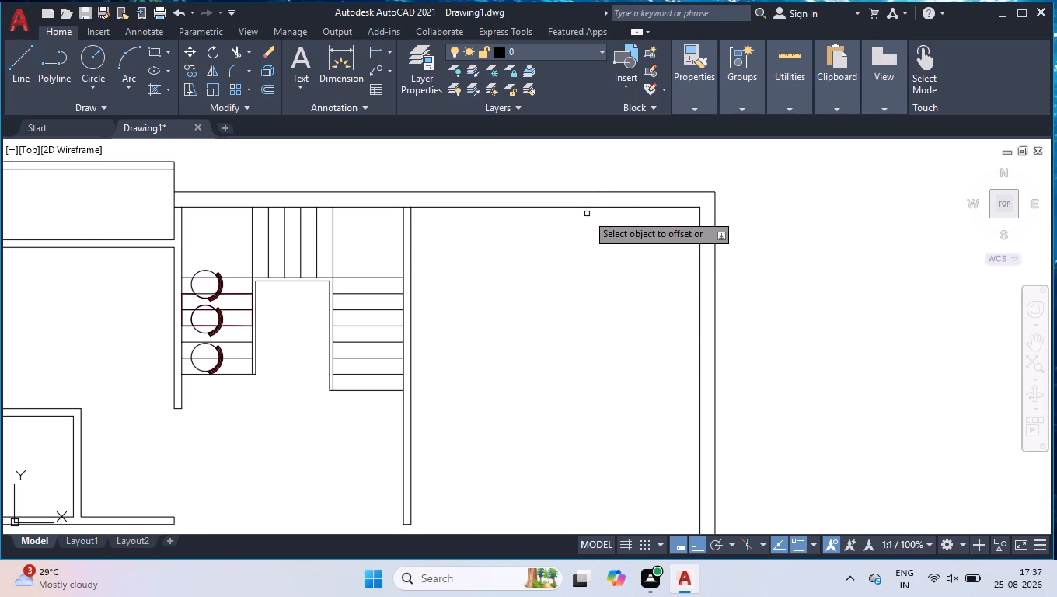
left_click(584, 208)
left_click(595, 253)
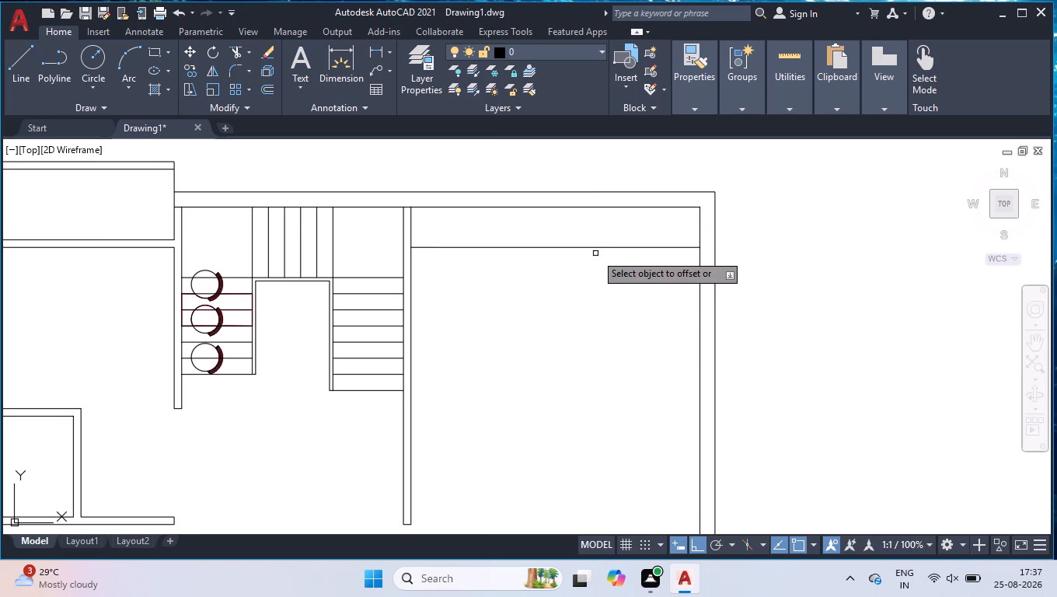
key("Return")
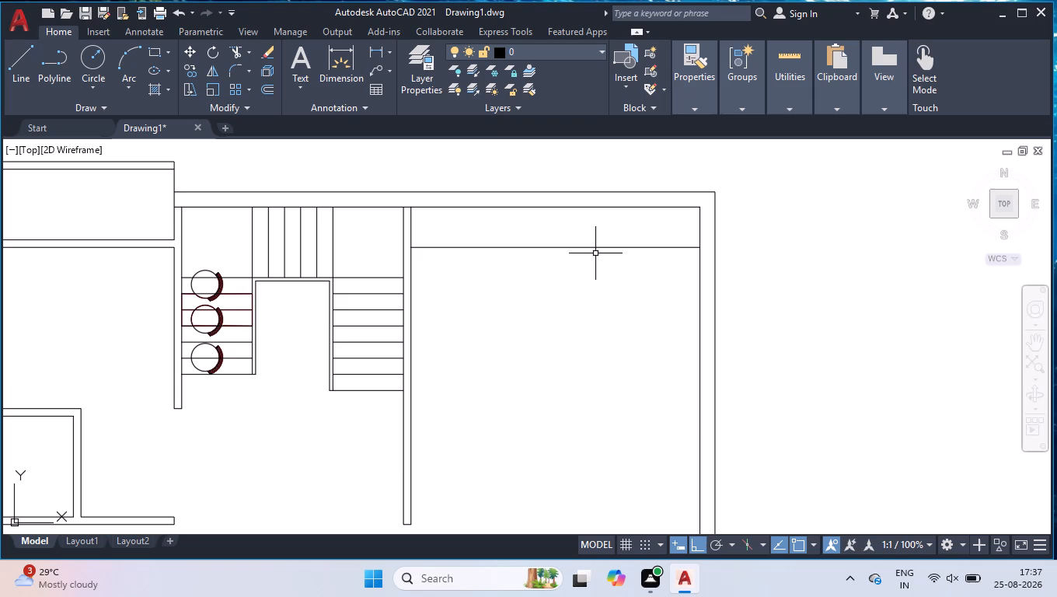
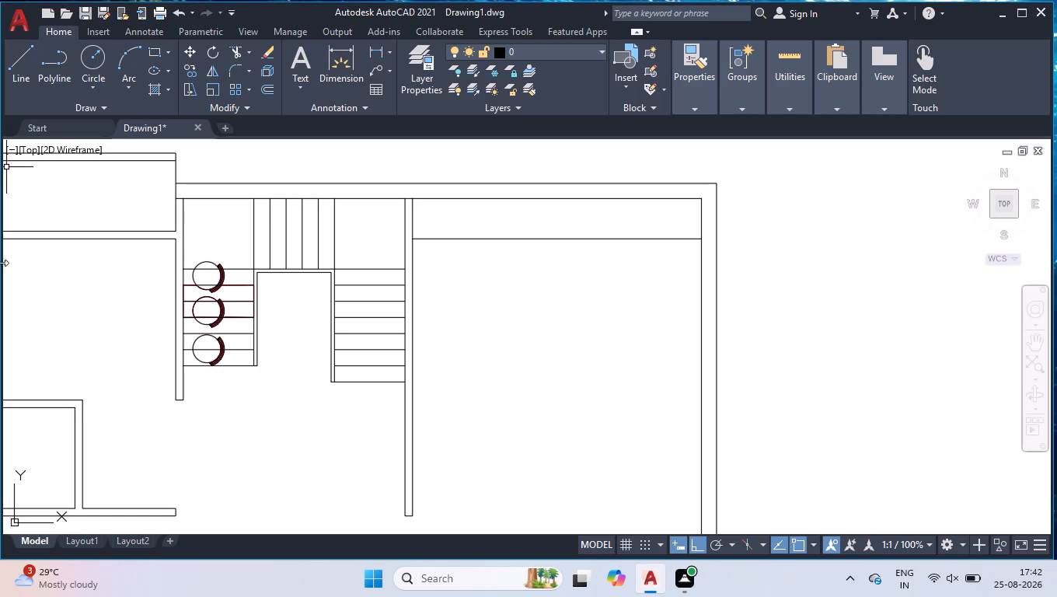
Offset the lower face of the upper cross wall in the narrow west-side strip 3' down along the strip.
scroll(250, 379, "down", 3)
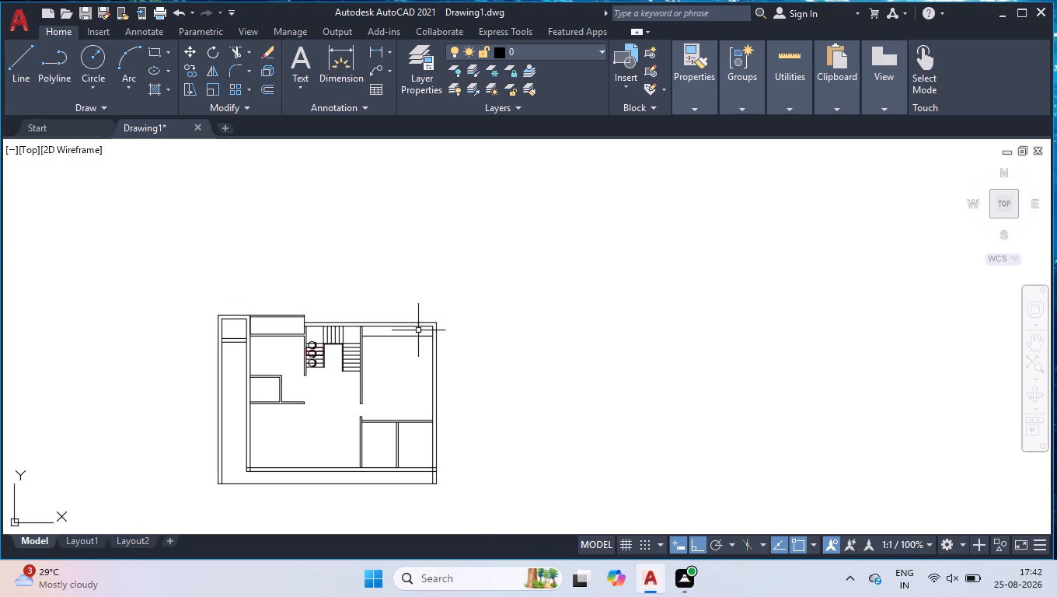
scroll(309, 463, "up", 2)
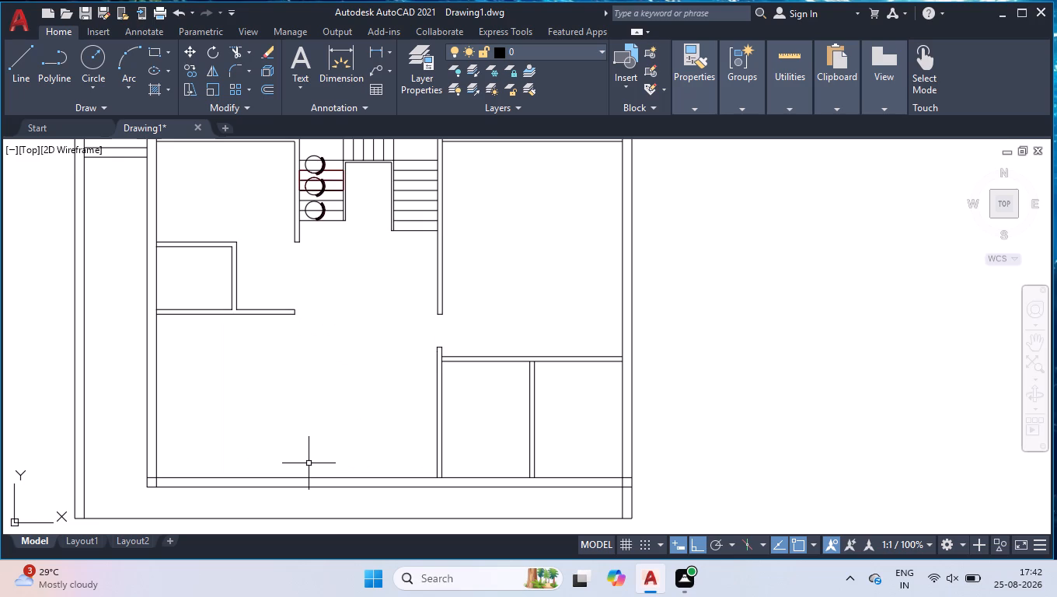
scroll(386, 380, "down", 1)
scroll(194, 243, "up", 3)
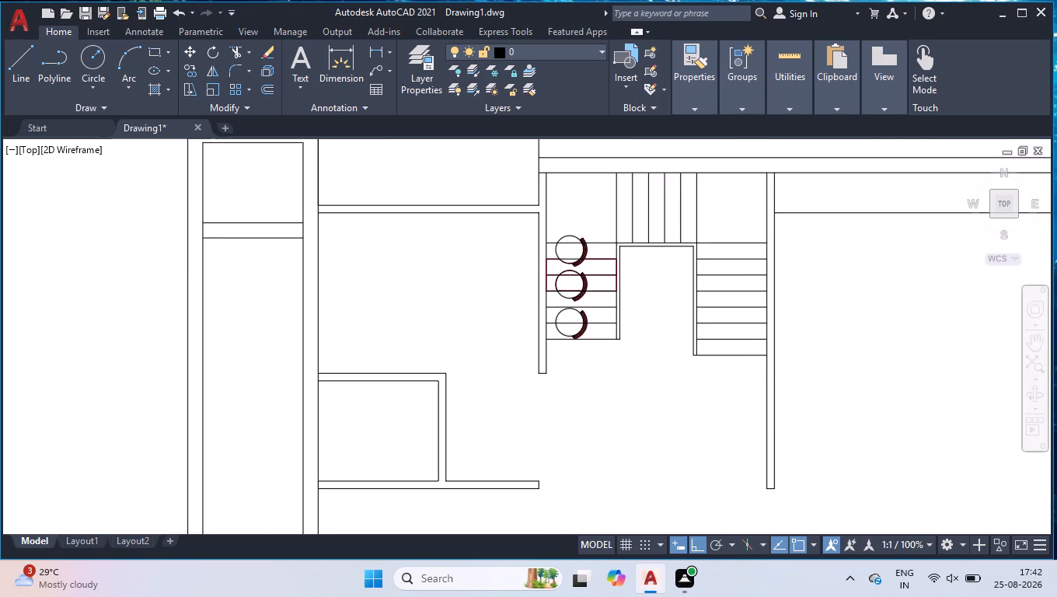
type("off")
key("Return")
type("3'")
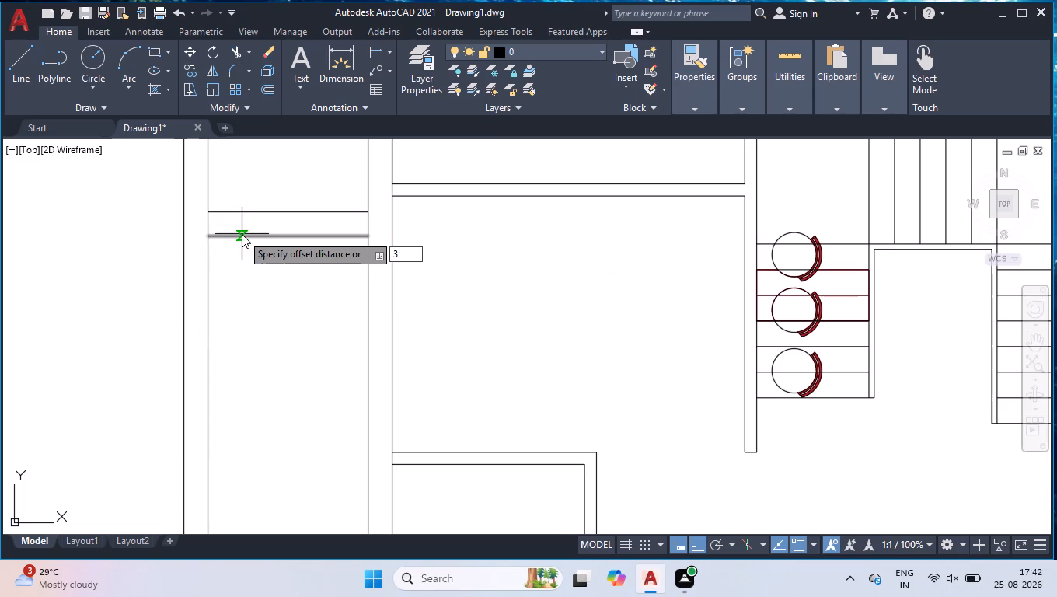
key("Return")
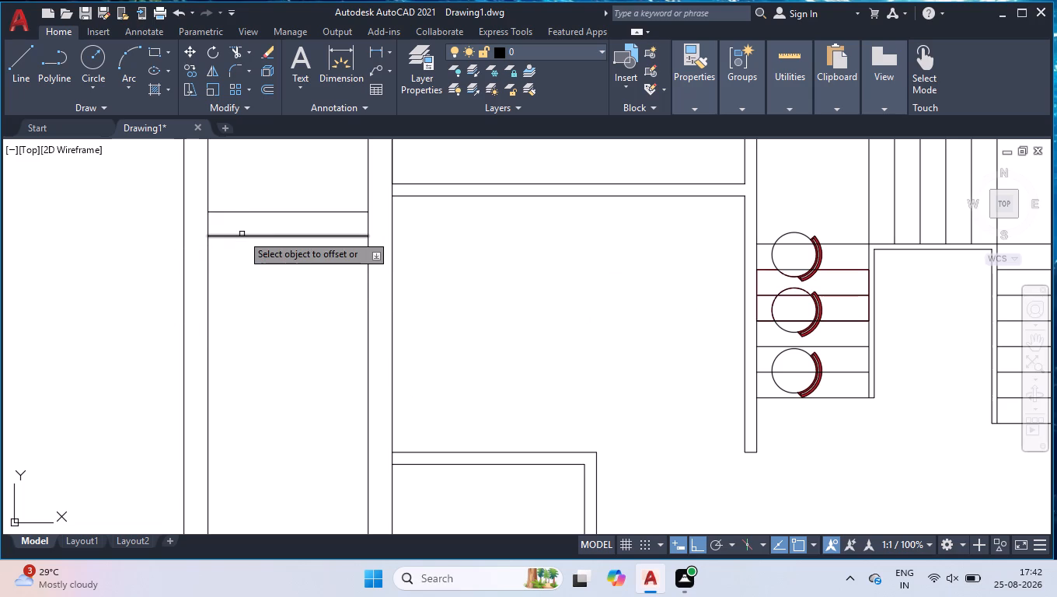
left_click(242, 234)
left_click(249, 313)
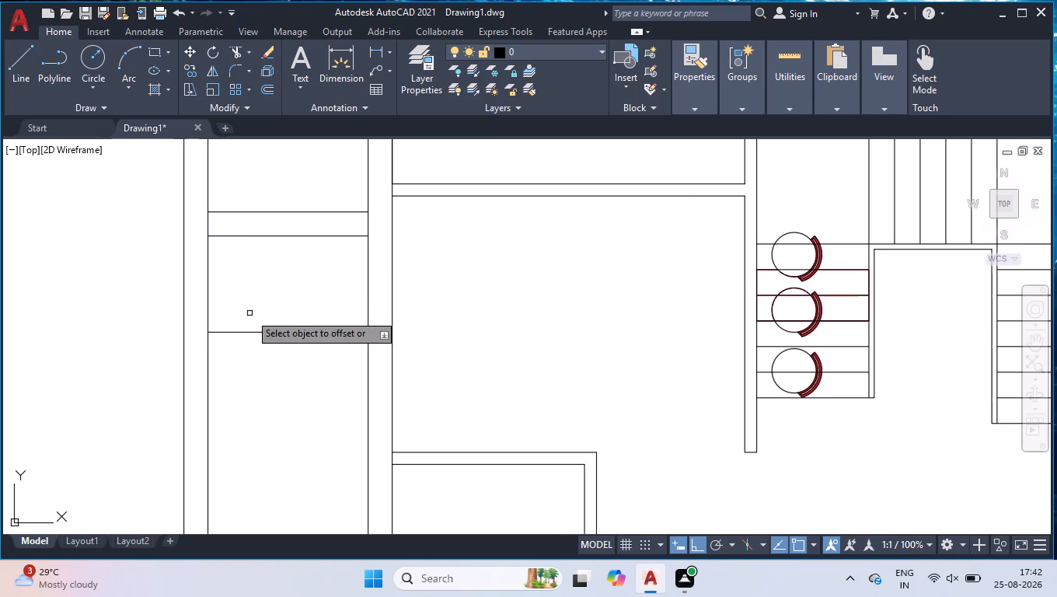
Offset the new cross line in the west-side strip a further 6" down.
left_click(253, 331)
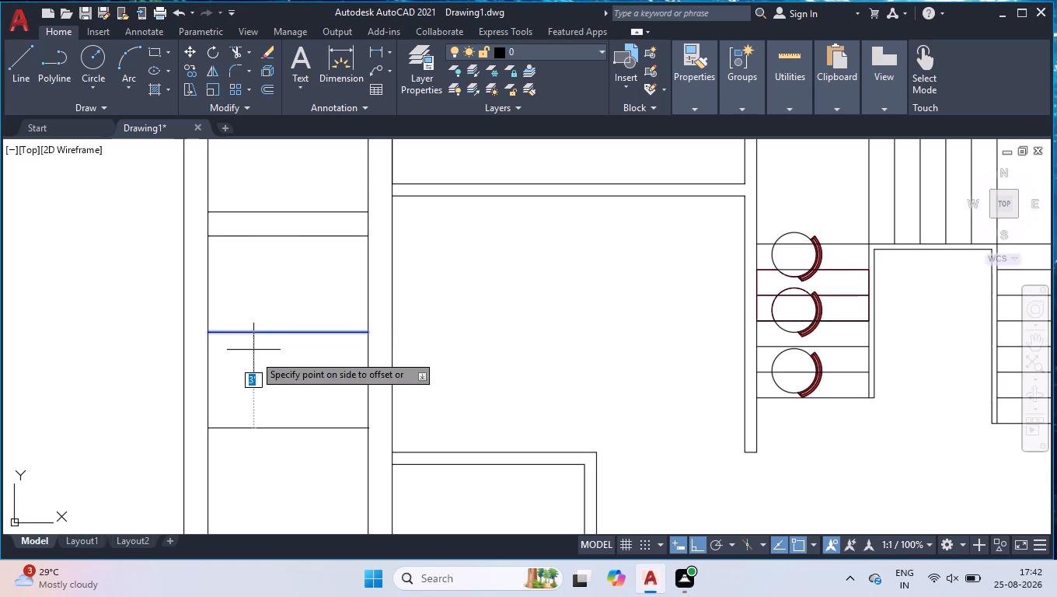
key("6")
key("Return")
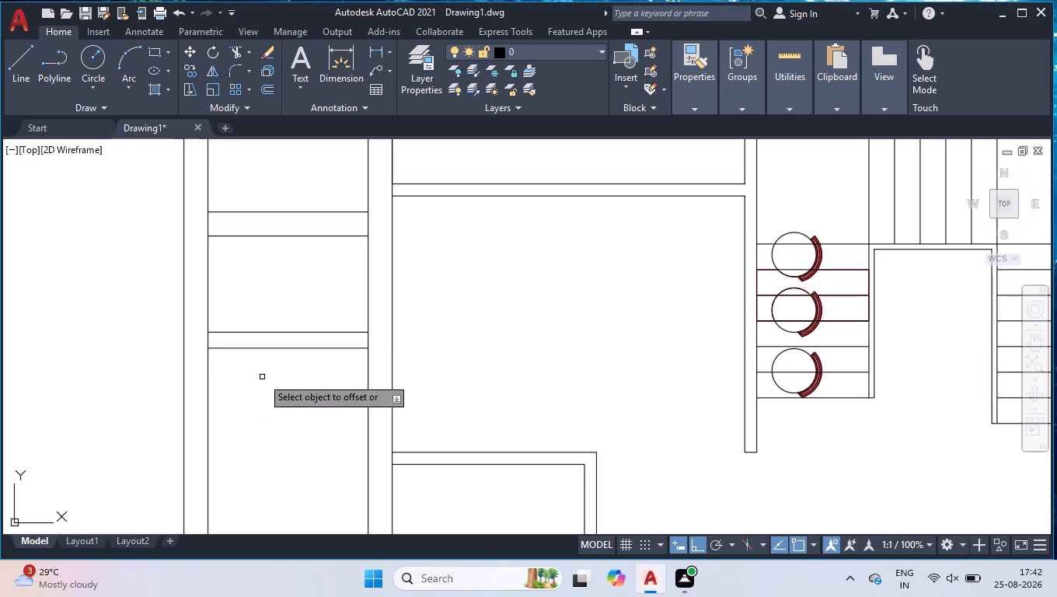
key("Return")
Delete the 3' offset line in the west-side strip, keeping the line 6" below it.
left_click(281, 331)
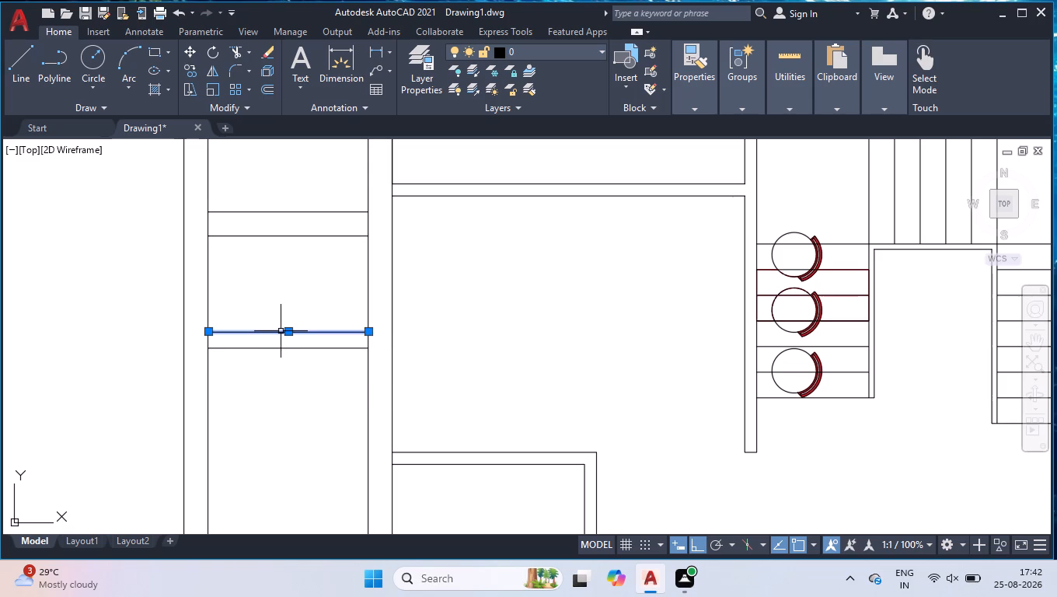
key("Delete")
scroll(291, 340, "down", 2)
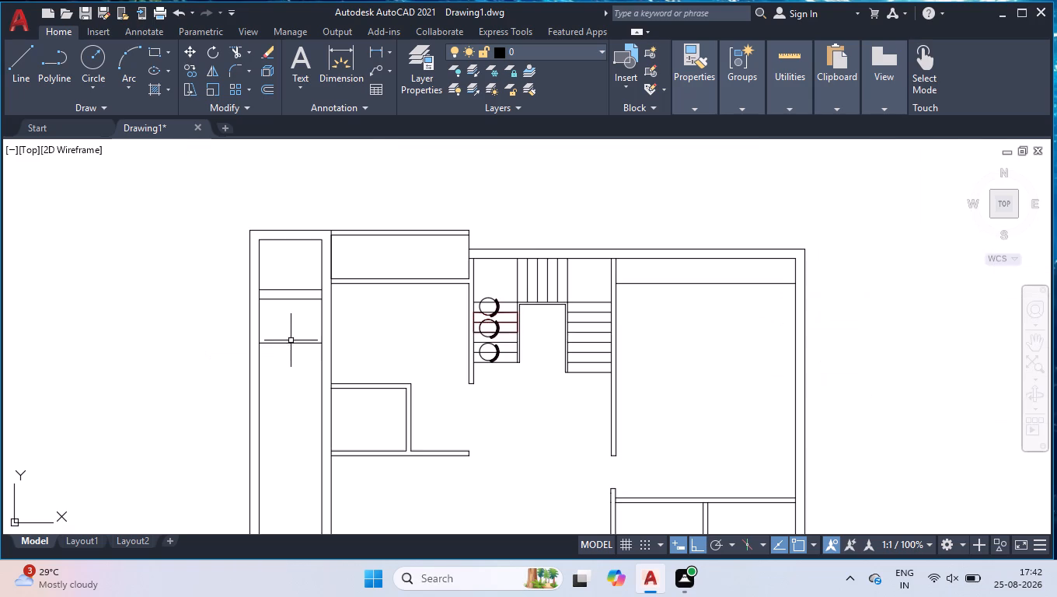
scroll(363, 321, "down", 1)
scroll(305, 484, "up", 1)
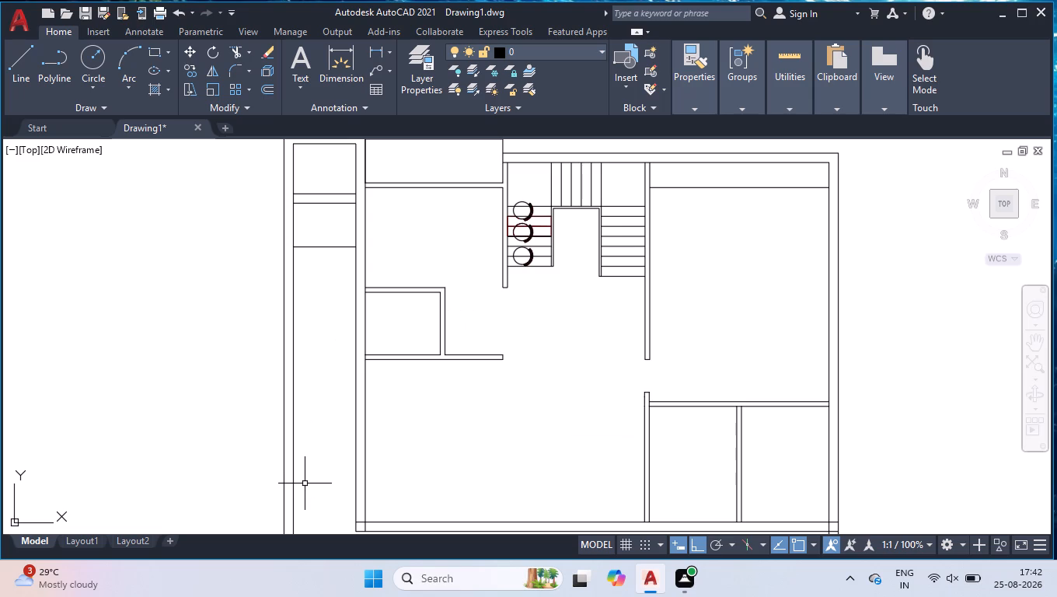
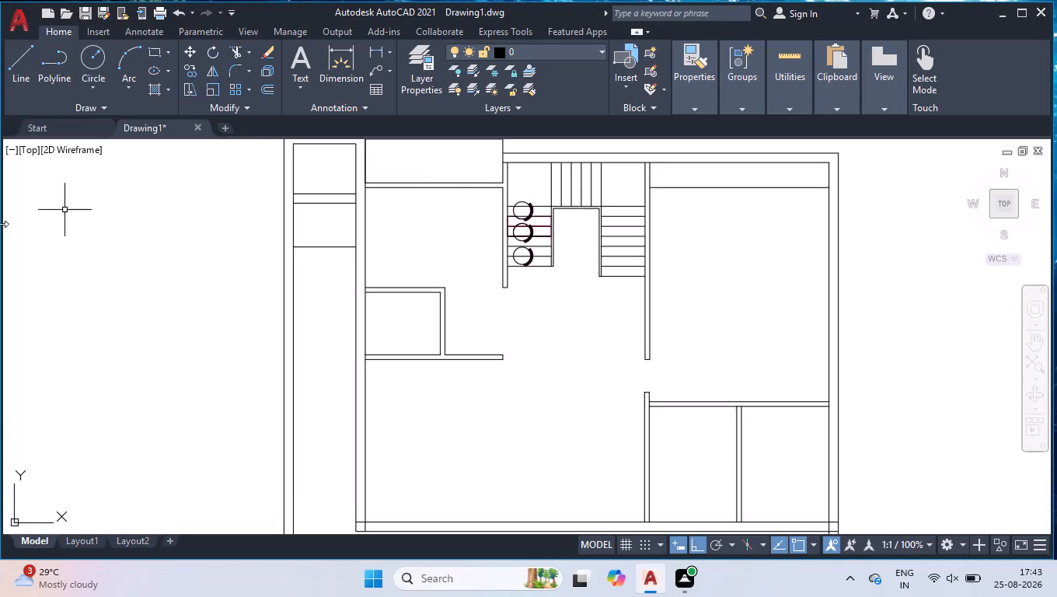
Offset the lowest cross line in the west-side strip downward five times at 1' spacing to form stair treads.
scroll(530, 365, "down", 1)
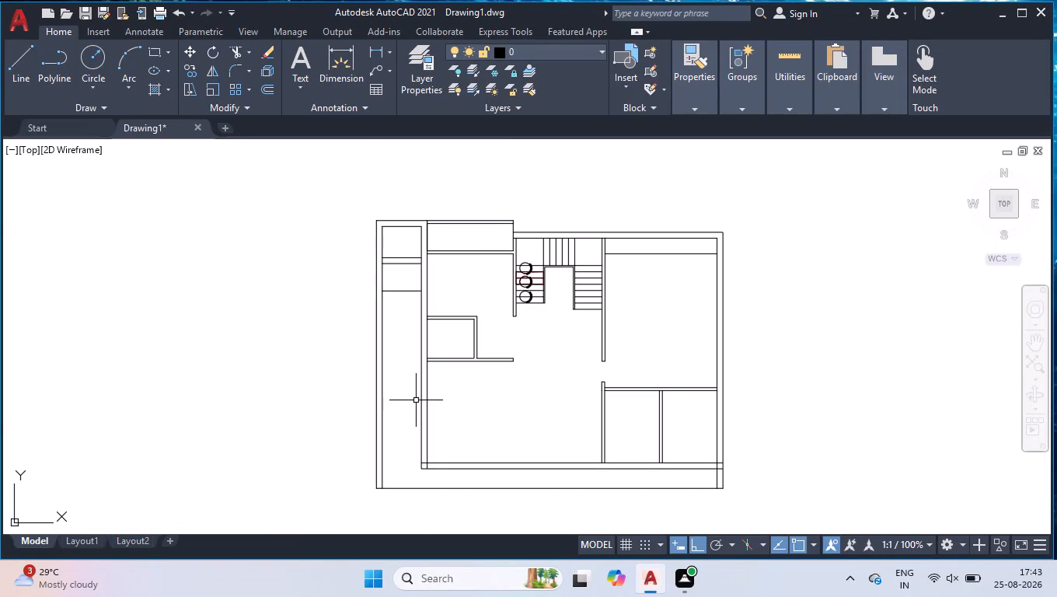
scroll(376, 379, "up", 1)
scroll(420, 229, "up", 2)
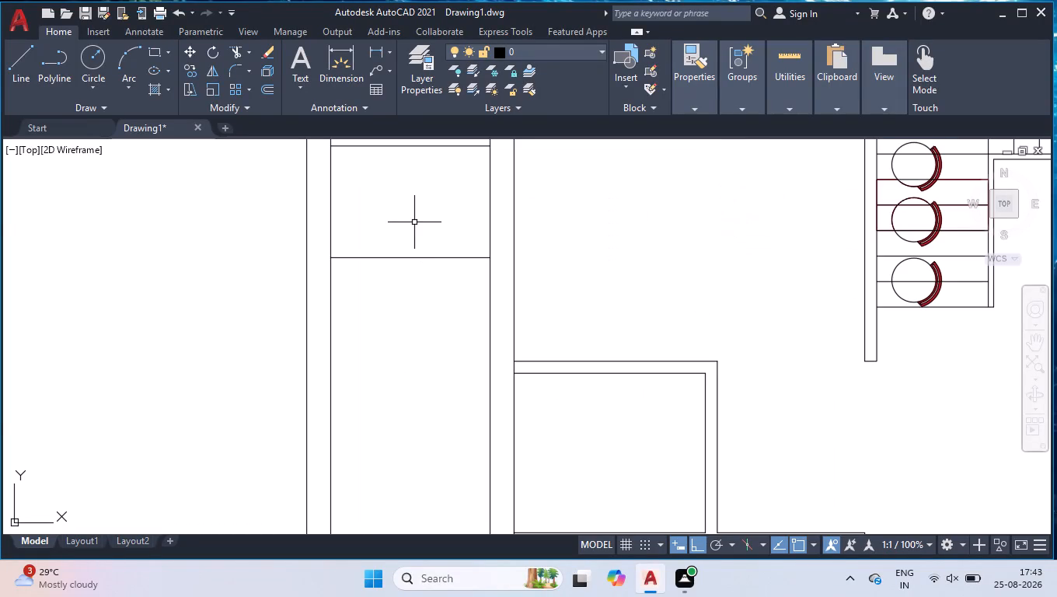
type("off")
key("Return")
type("1'")
key("Return")
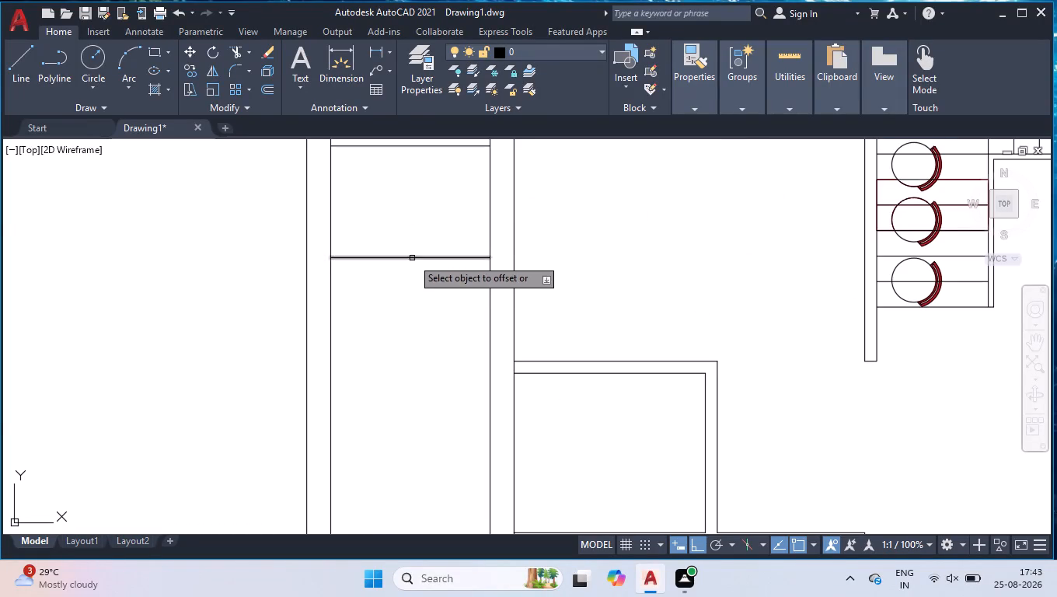
left_click(412, 258)
left_click(409, 296)
left_click(410, 288)
left_click(404, 328)
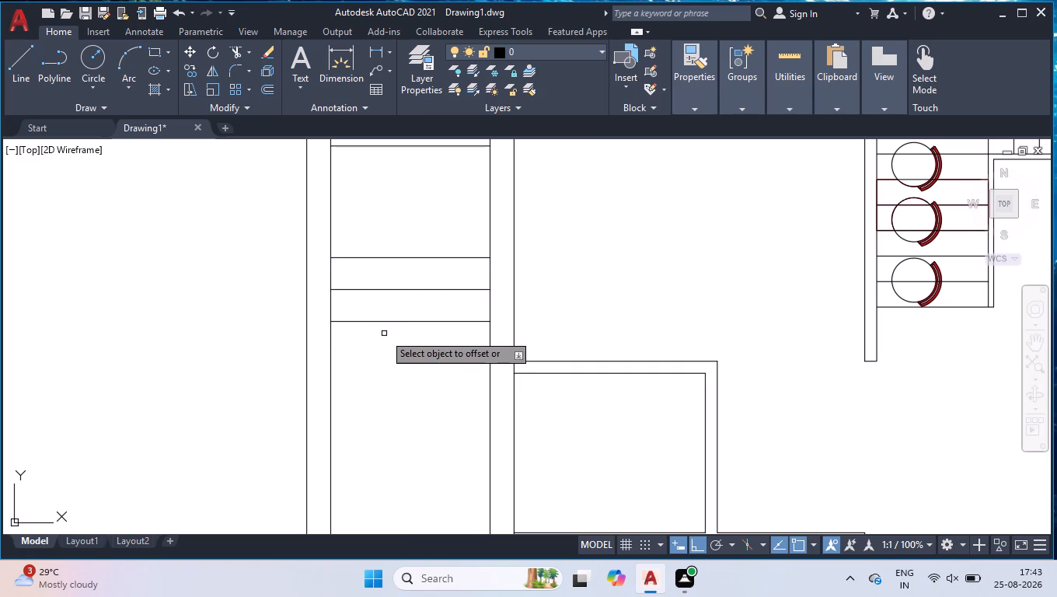
left_click(399, 322)
left_click(421, 382)
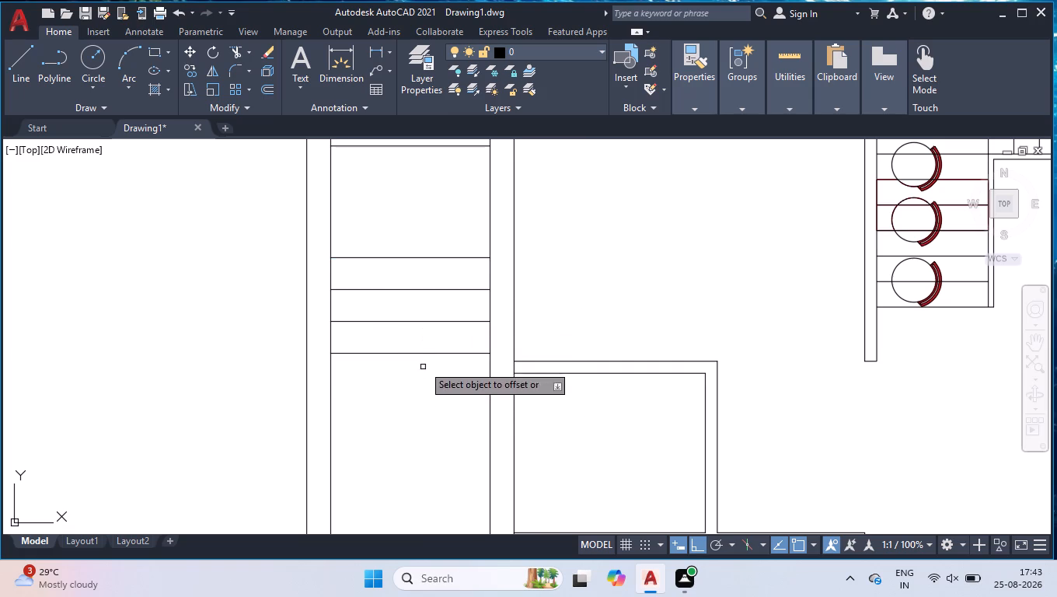
left_click(423, 354)
left_click(434, 419)
left_click(438, 386)
left_click(434, 414)
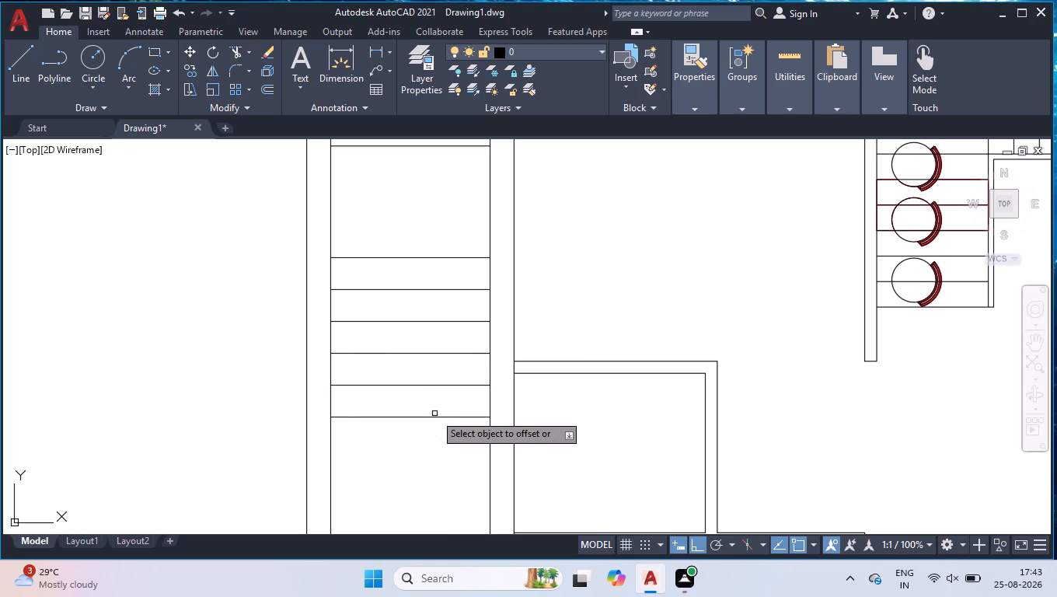
key("Return")
Break the strip's west inner wall line at the top and bottom tread lines.
scroll(452, 208, "down", 1)
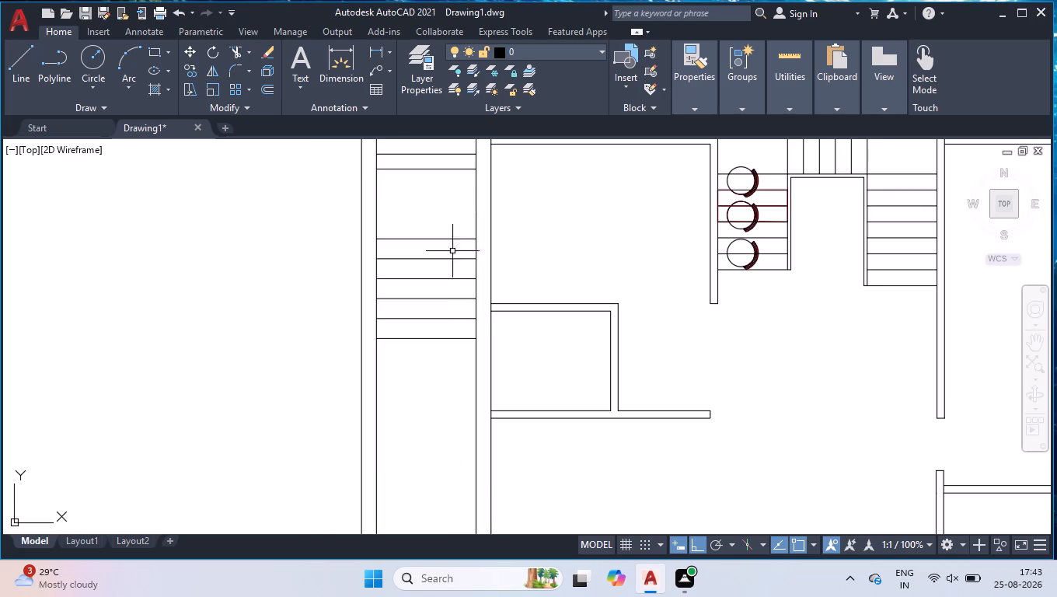
type("br")
key("Down")
key("Return")
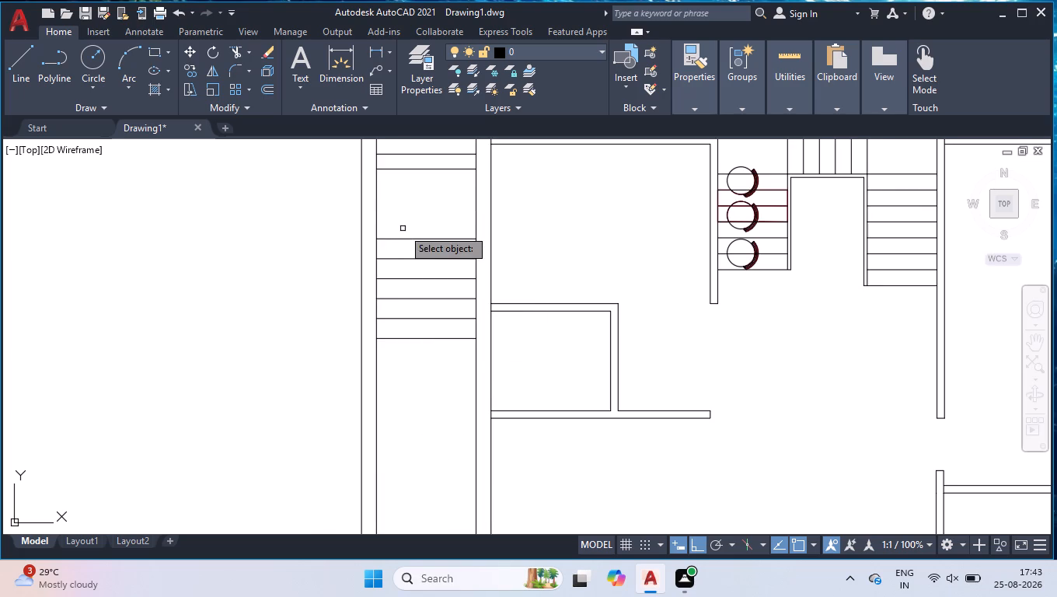
left_click(376, 191)
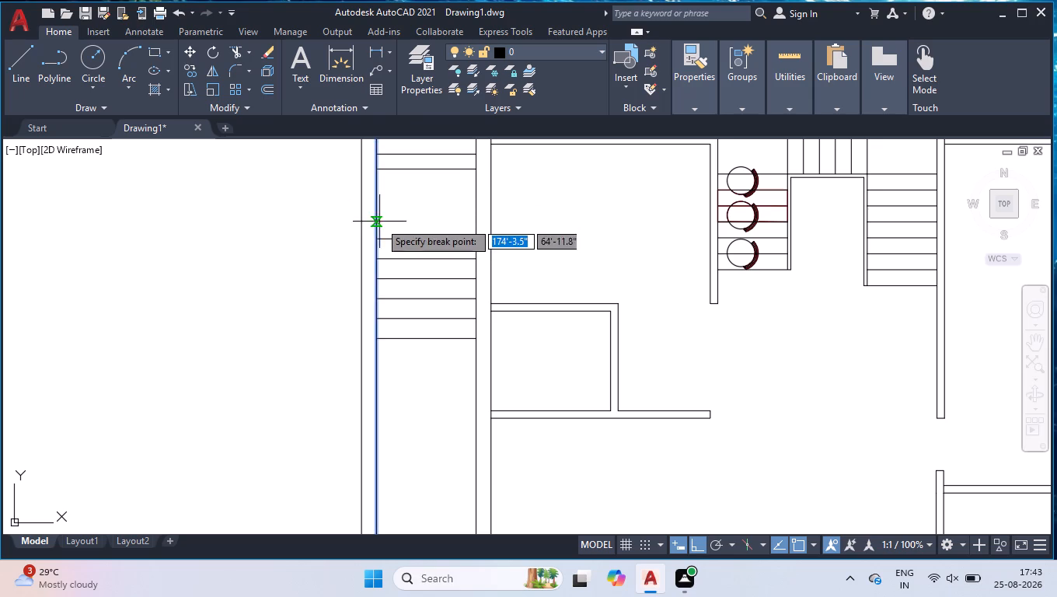
left_click(374, 240)
key("space")
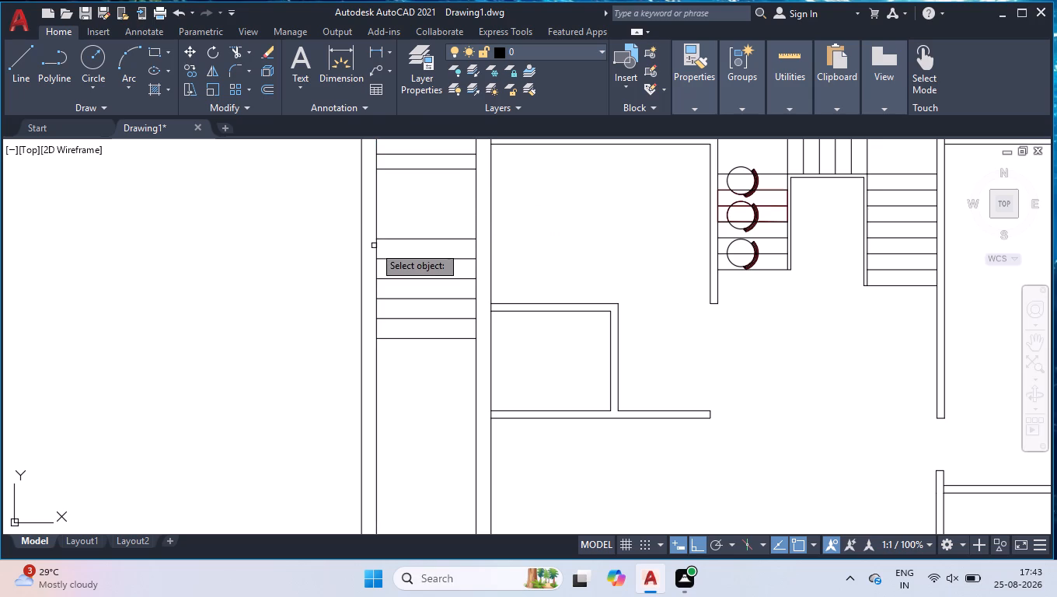
left_click(377, 249)
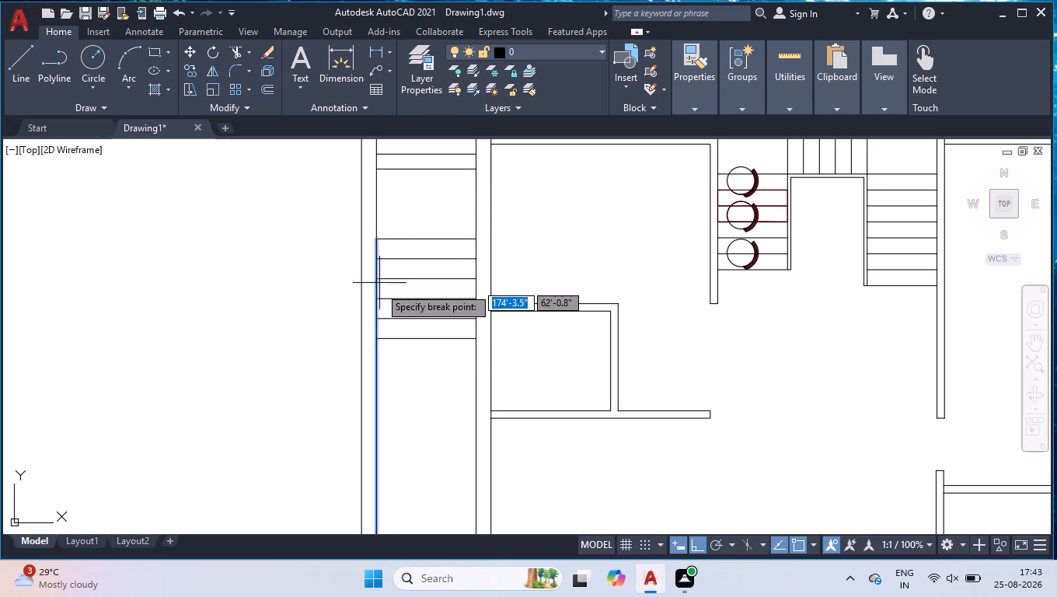
left_click(377, 338)
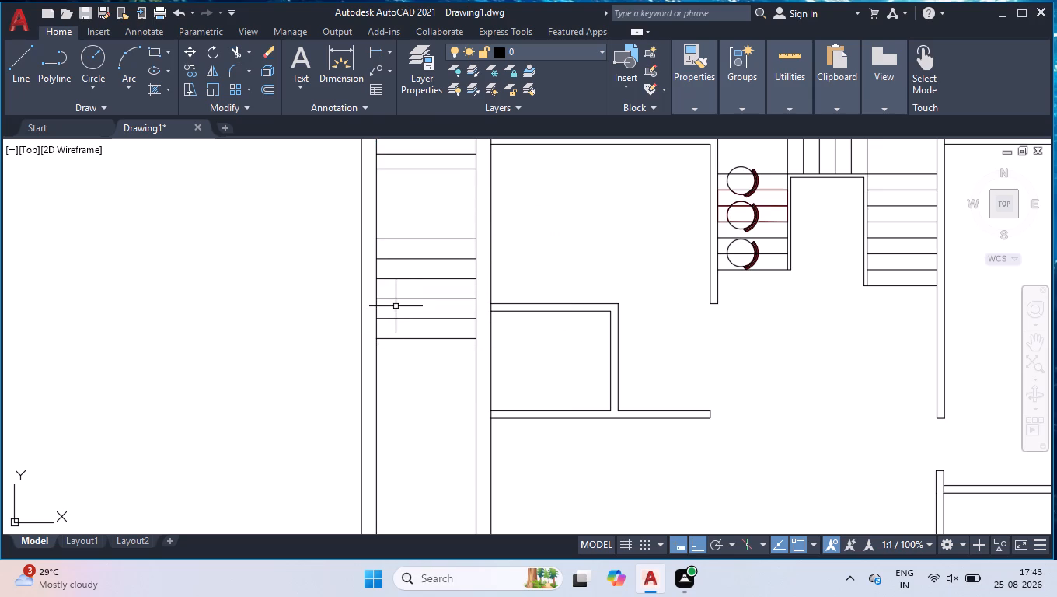
Offset the strip's west and east inner wall lines 2'5" inward to form the stair's central divider.
scroll(473, 232, "up", 1)
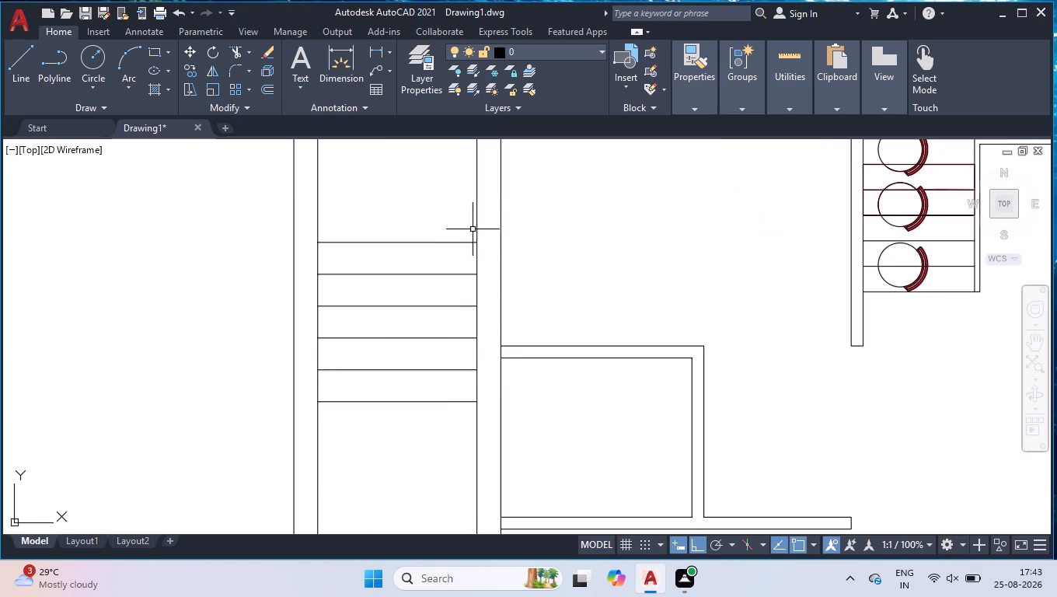
scroll(472, 229, "up", 1)
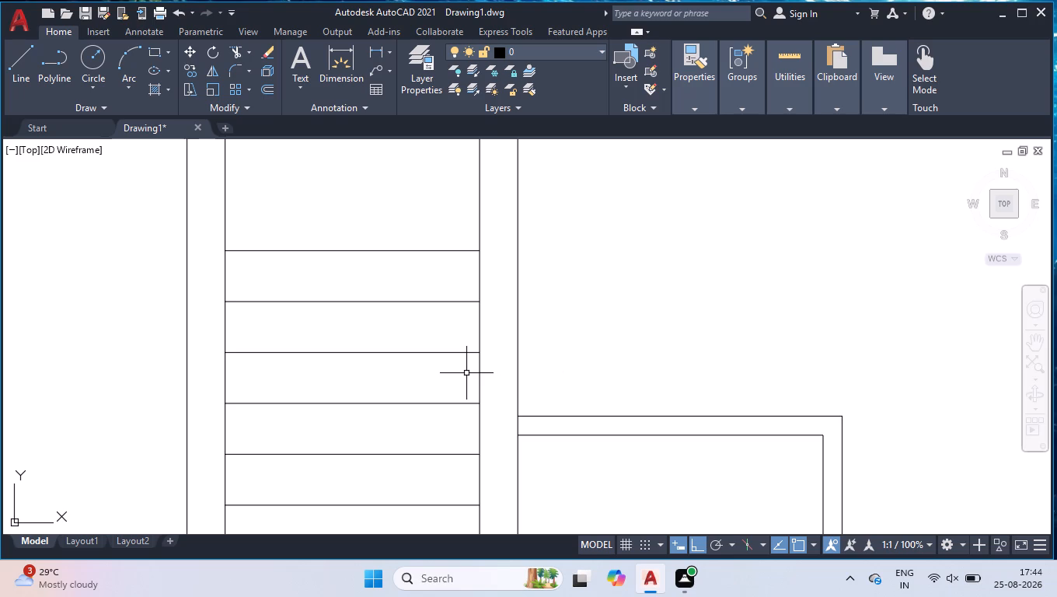
type("off")
key("Return")
key("2")
type("'5")
key("Return")
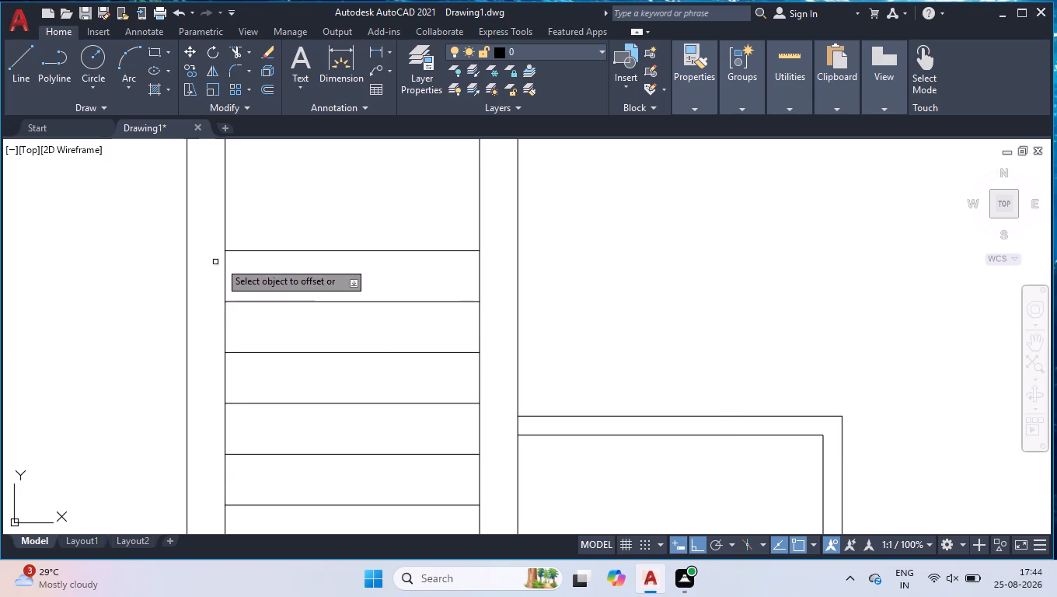
left_click(225, 267)
left_click(275, 271)
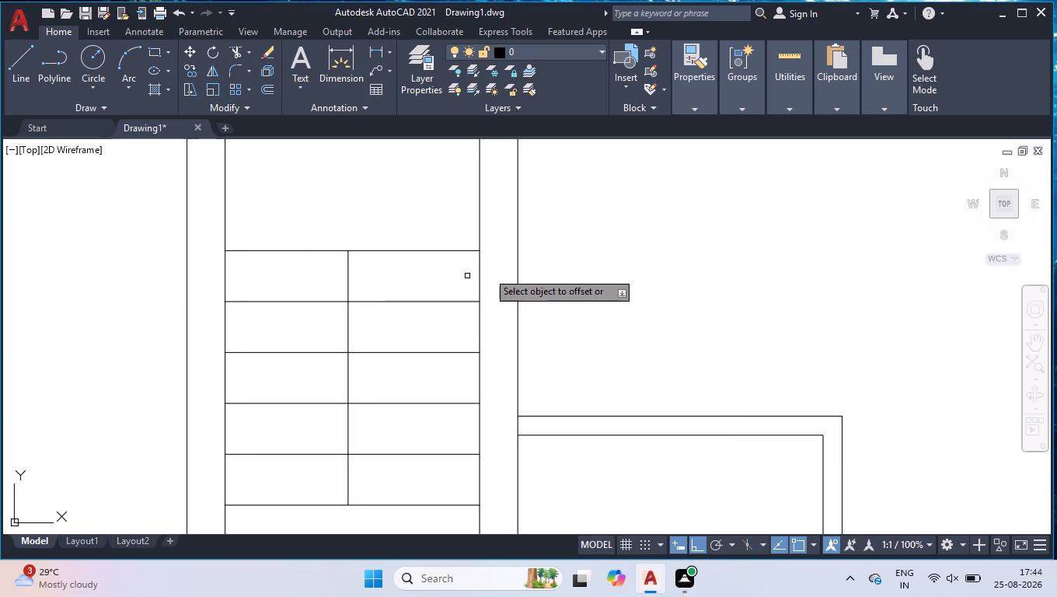
left_click(480, 264)
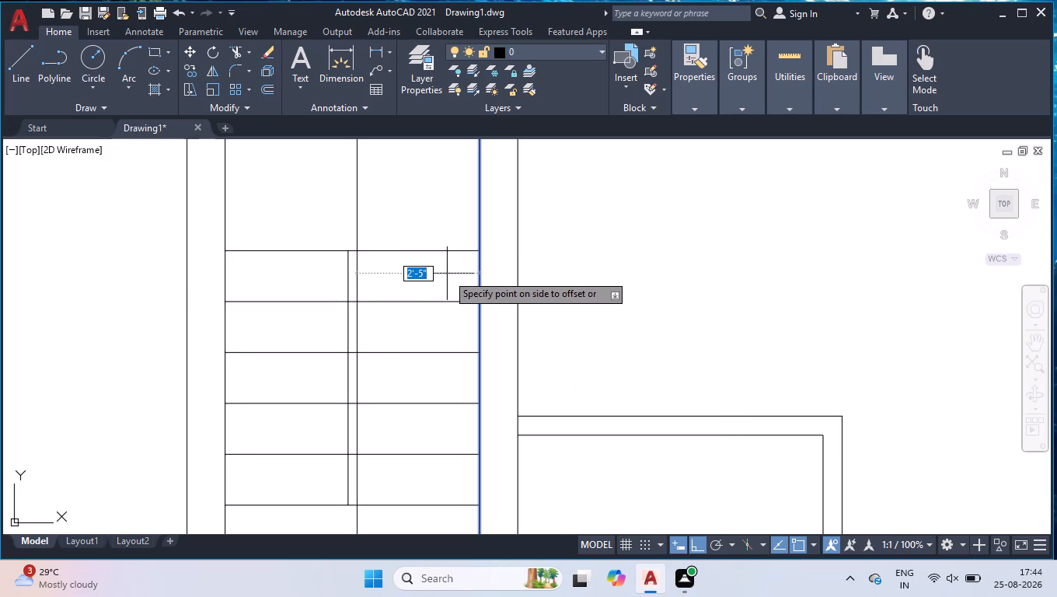
left_click(445, 275)
key("space")
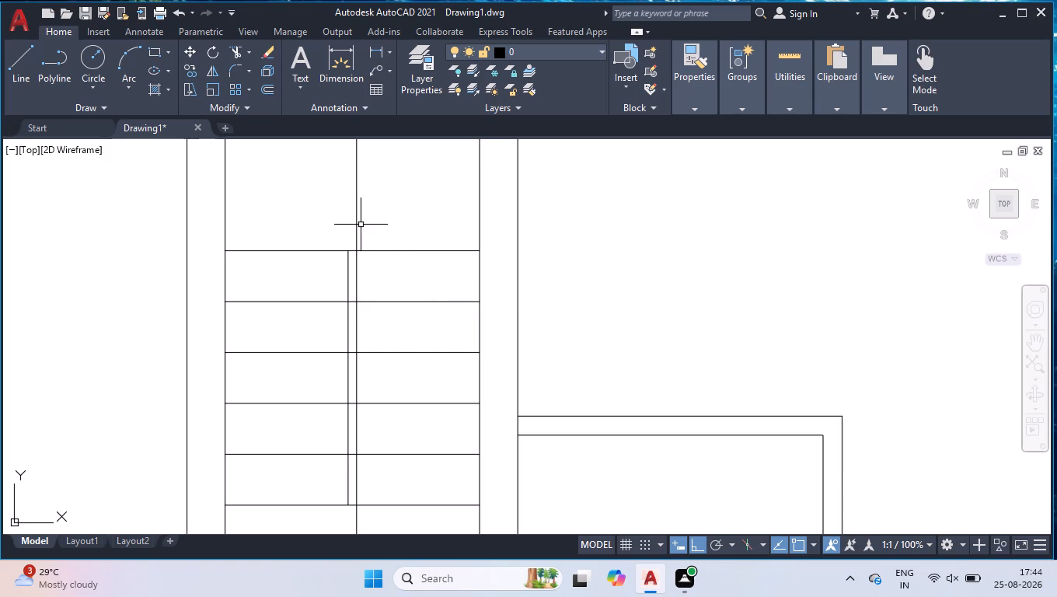
Trim the eastern divider line where it extends above the top tread and below the bottom tread.
type("tr")
key("Return")
left_click(396, 194)
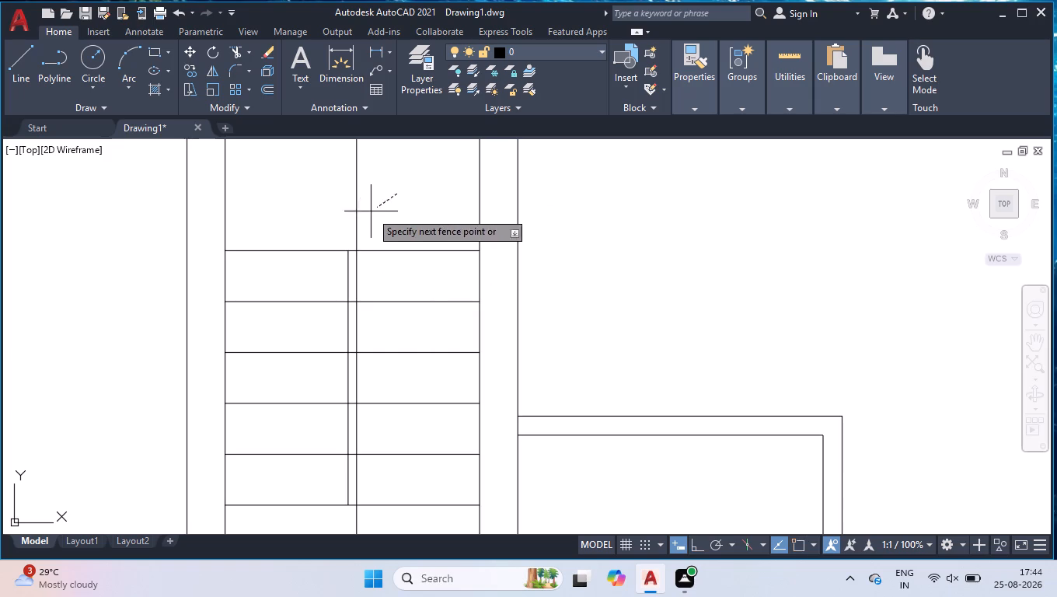
left_click(350, 222)
left_click(360, 522)
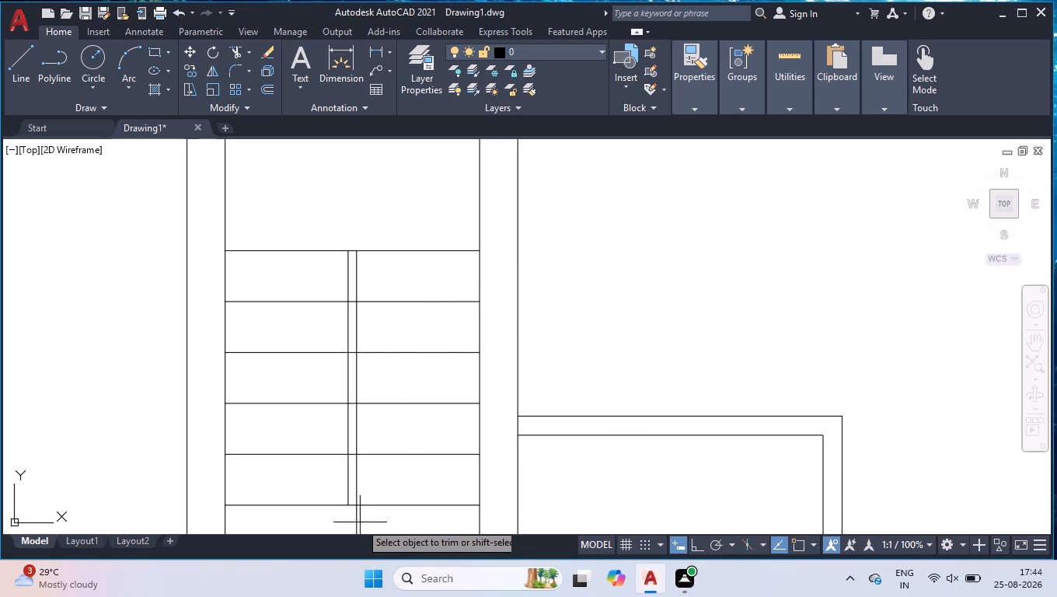
left_click(350, 523)
key("Return")
Trim all the tread lines between the two divider lines to open the gap between the stair flights.
scroll(469, 428, "down", 2)
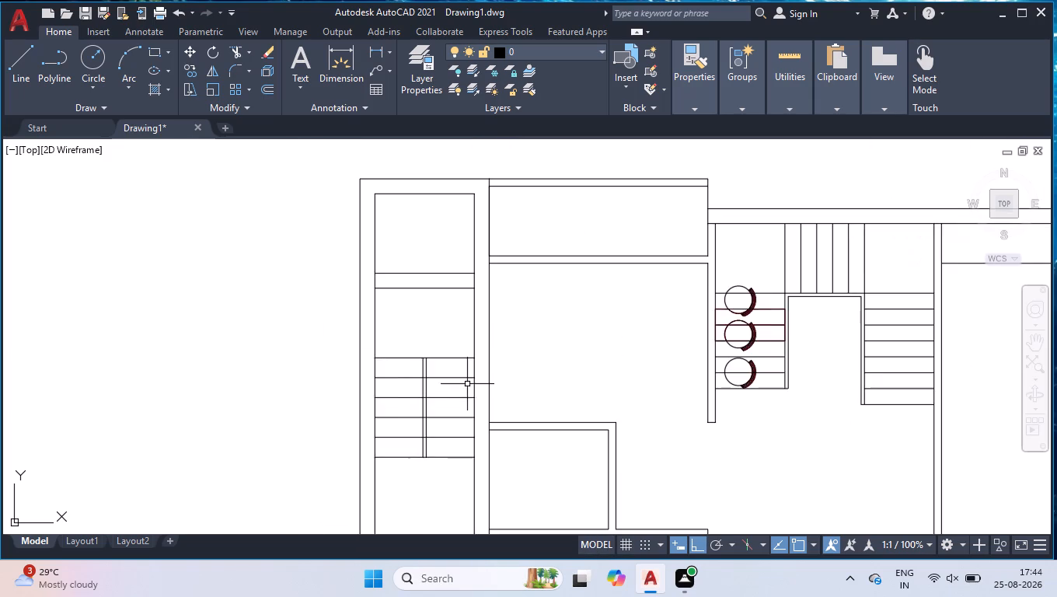
scroll(468, 389, "down", 4)
scroll(479, 370, "up", 2)
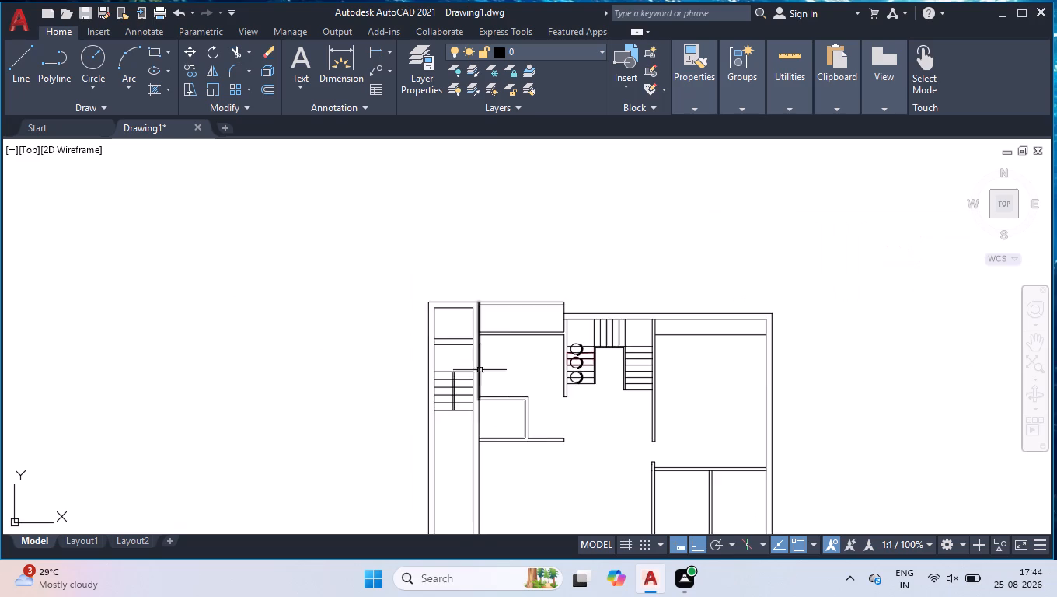
scroll(476, 416, "up", 3)
scroll(373, 258, "up", 1)
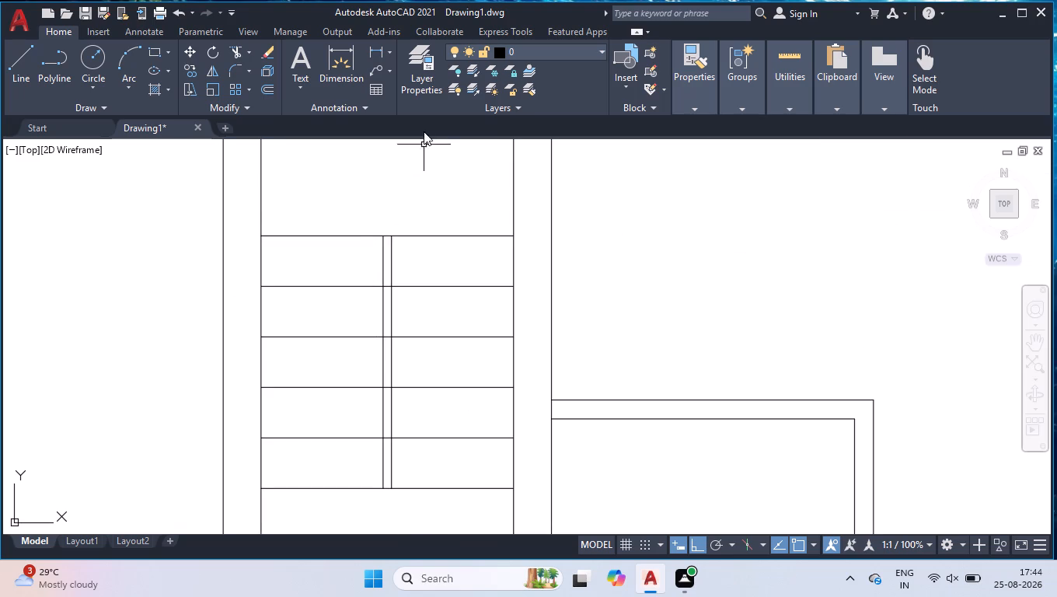
scroll(385, 192, "up", 2)
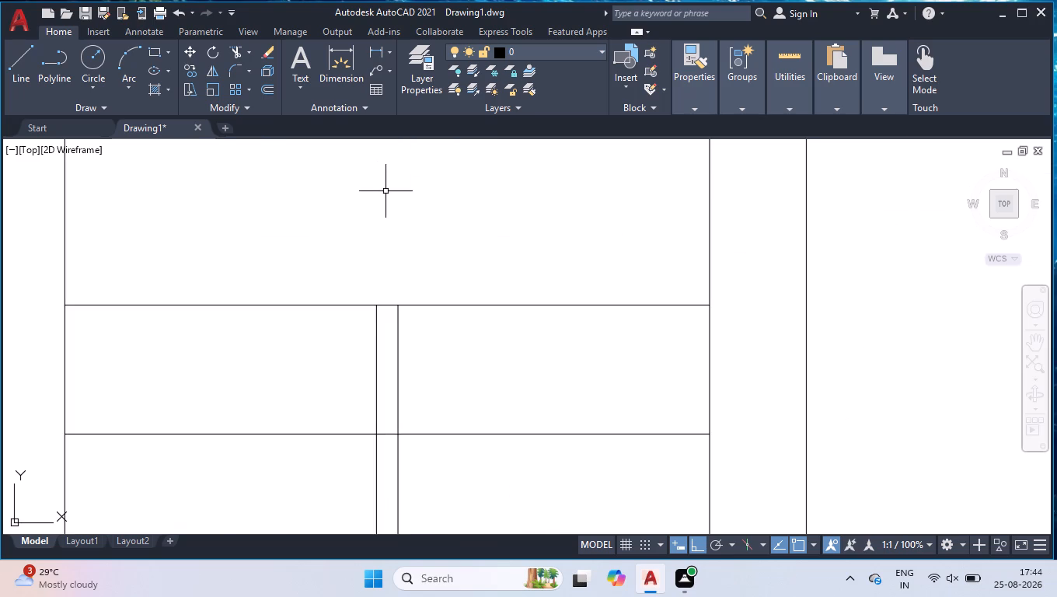
key("space")
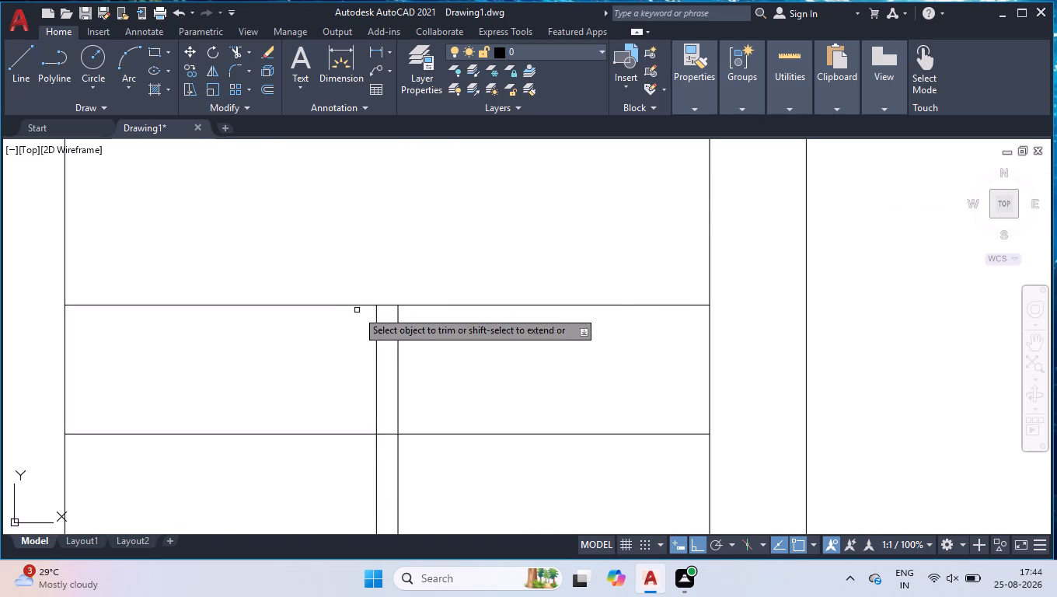
scroll(382, 308, "up", 3)
left_click(400, 264)
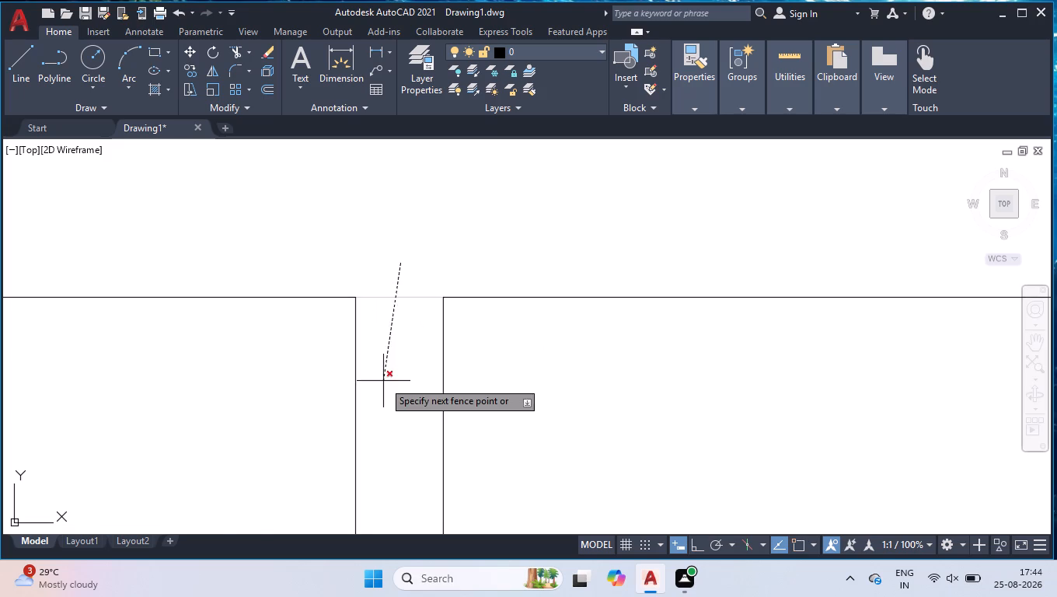
scroll(382, 390, "down", 10)
scroll(376, 422, "up", 5)
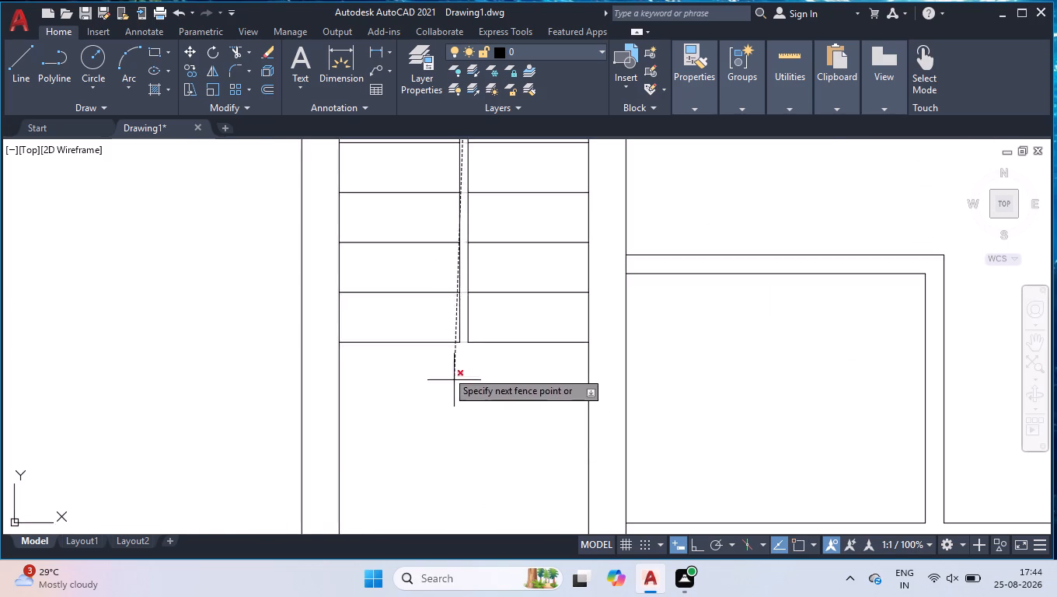
scroll(455, 340, "up", 3)
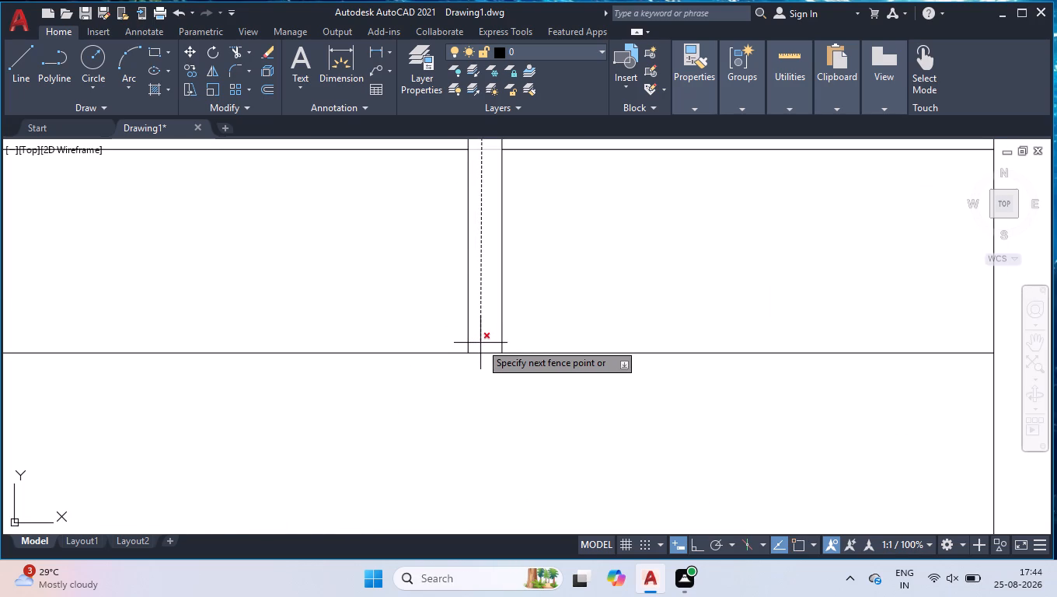
left_click(496, 404)
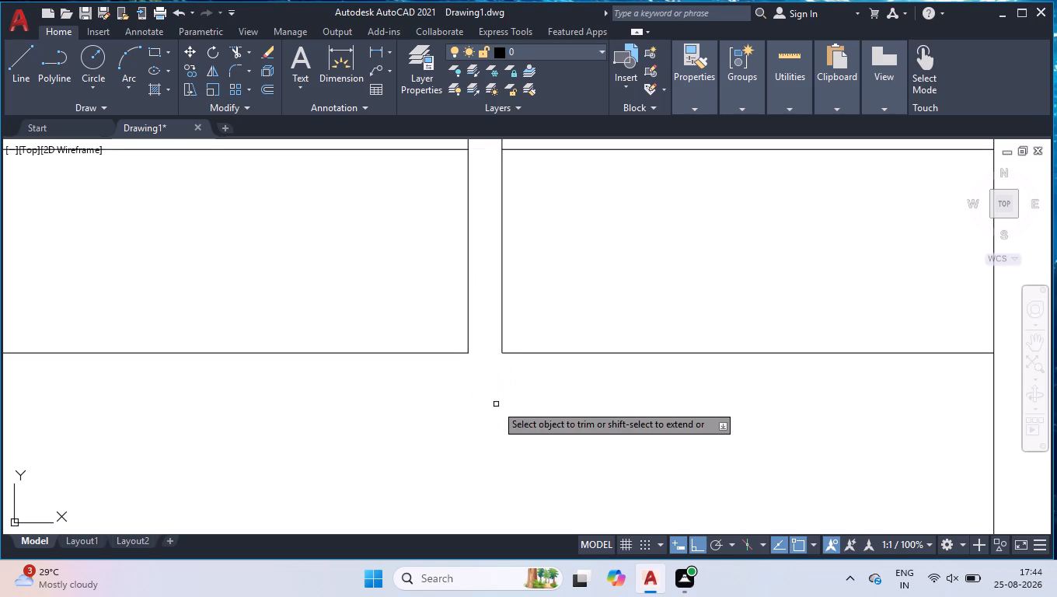
key("Return")
Fillet the top ends of the two parallel divider lines to cap the stair gap with a semicircular arc.
scroll(541, 196, "down", 3)
scroll(518, 330, "down", 3)
scroll(530, 312, "up", 6)
scroll(443, 375, "up", 1)
key("f")
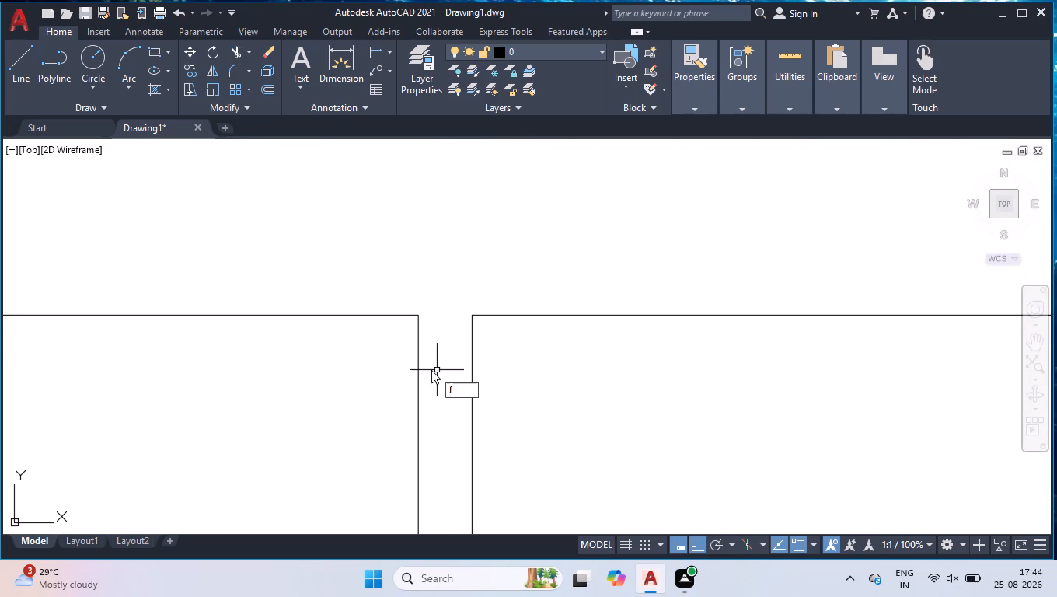
key("Return")
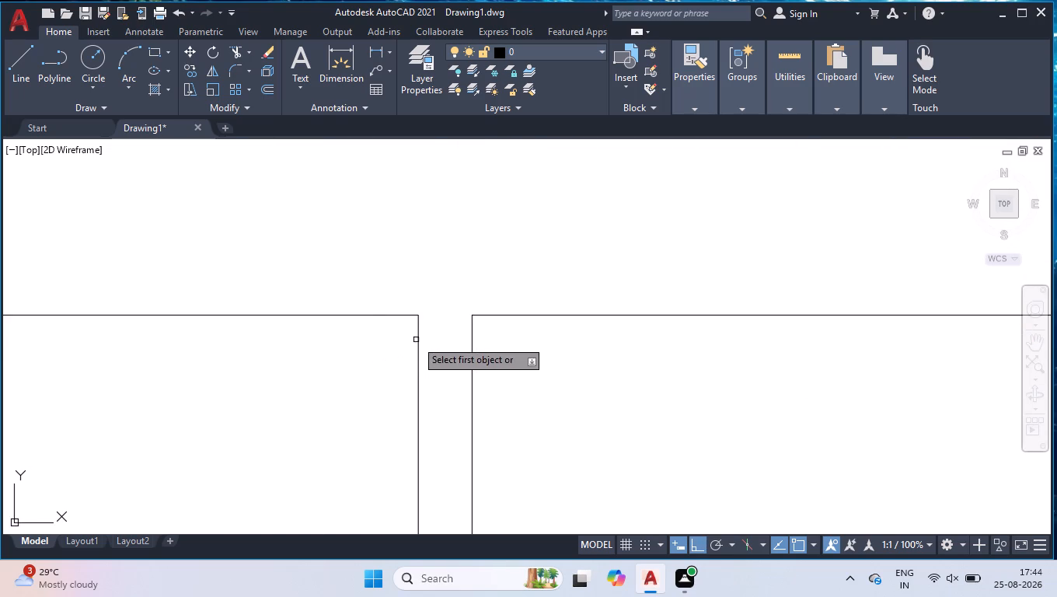
left_click(419, 336)
left_click(473, 332)
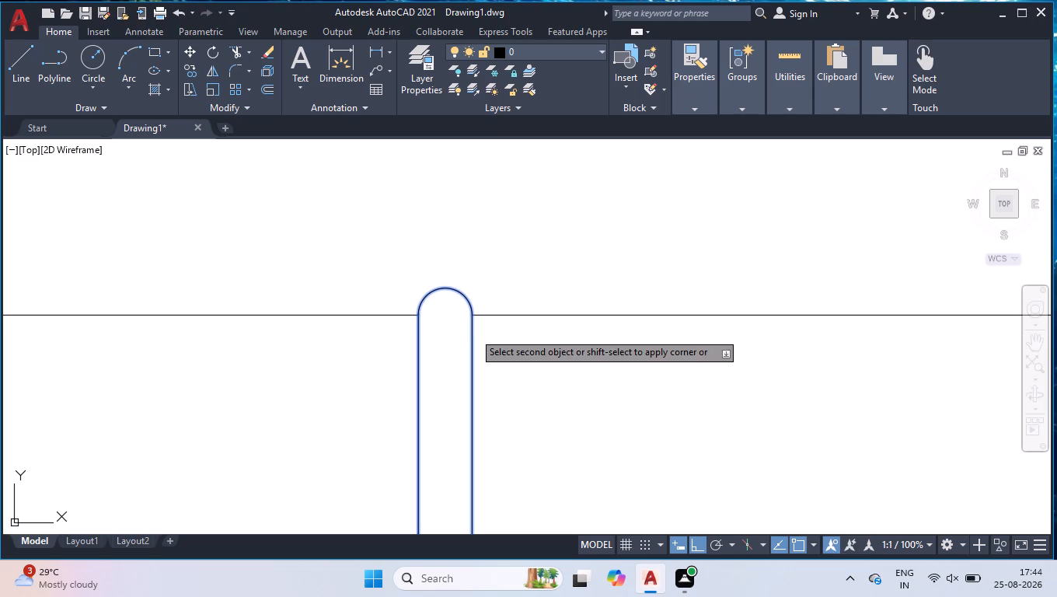
scroll(532, 330, "down", 7)
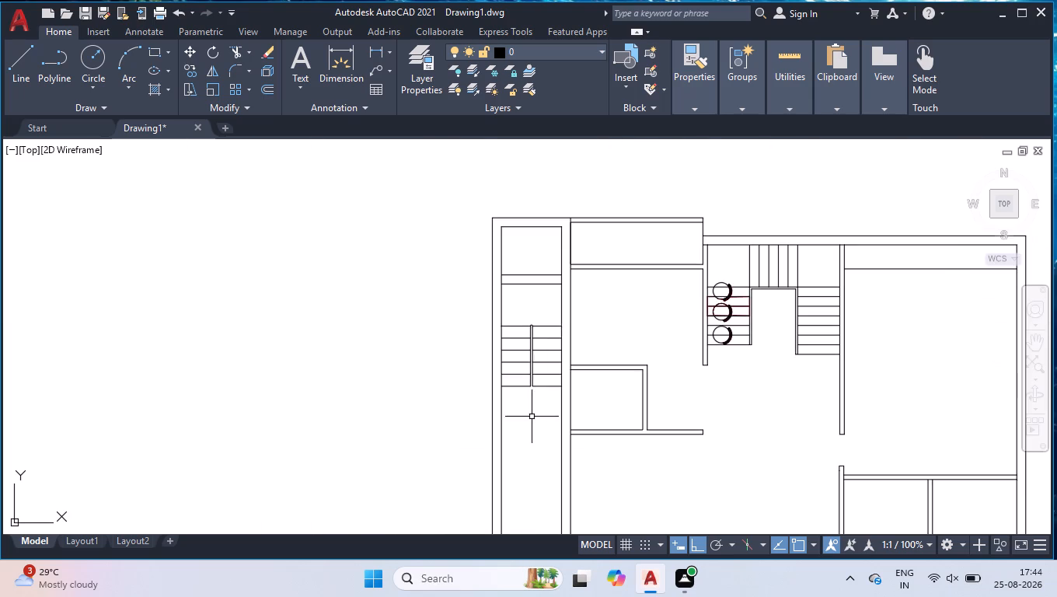
scroll(532, 417, "up", 3)
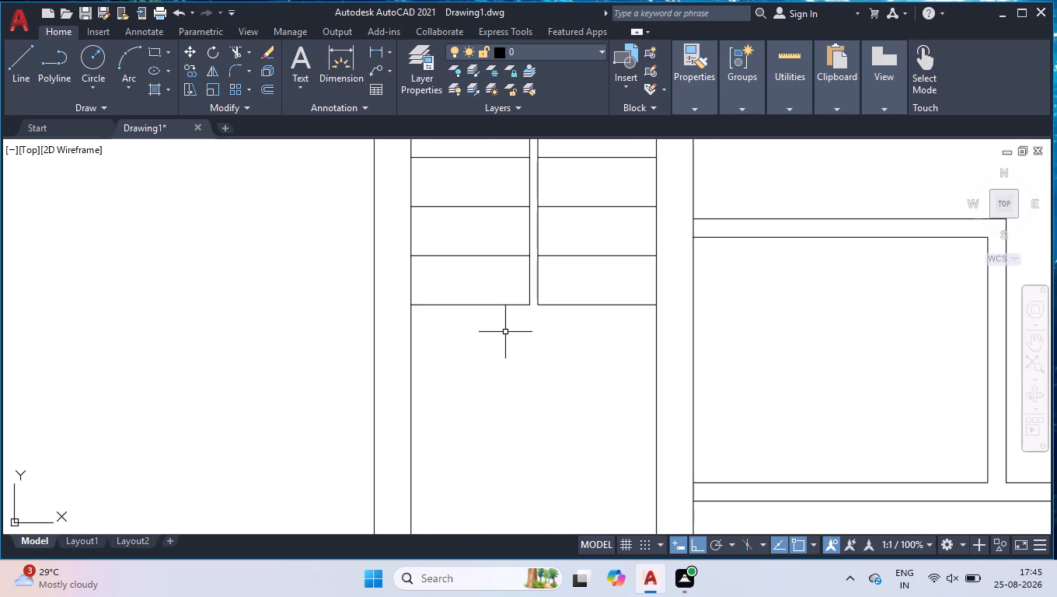
Offset the west flight's bottom tread 1' southward three times in succession to continue the flight down the strip.
type("off")
key("Return")
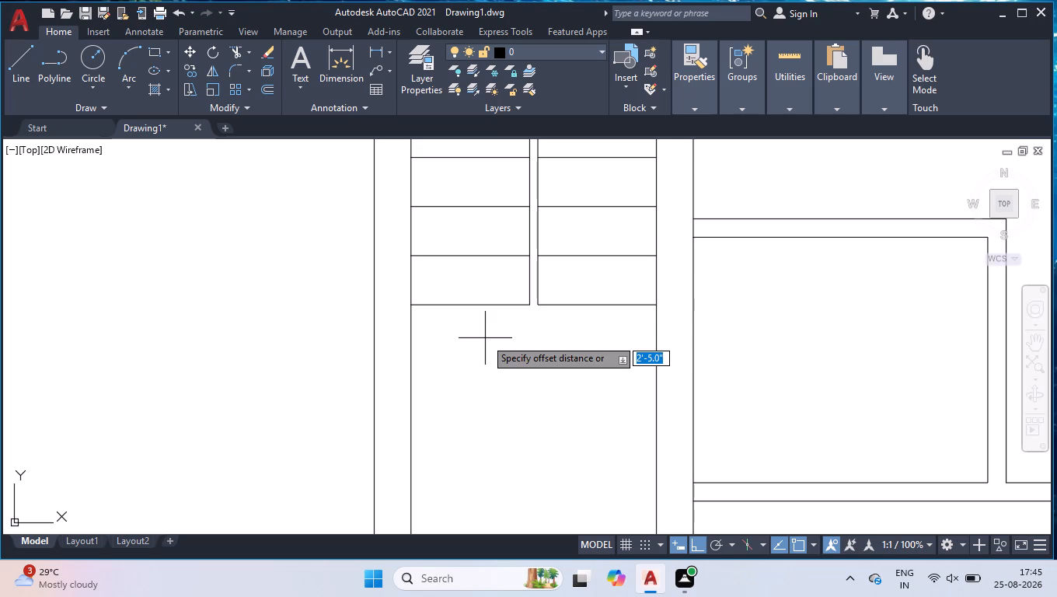
type("1'")
key("Return")
left_click(458, 303)
left_click(465, 337)
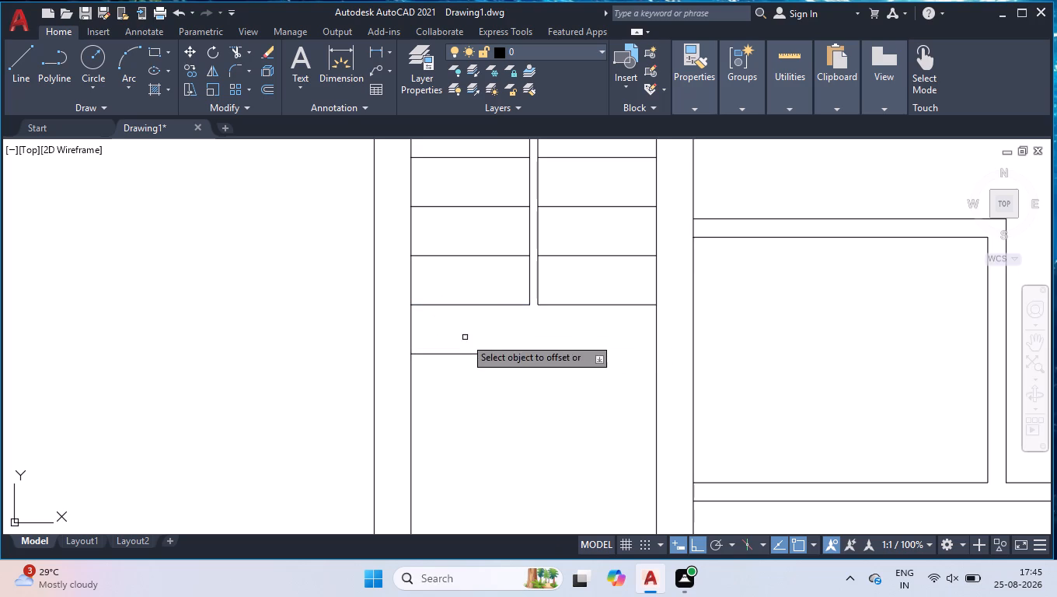
left_click(463, 354)
left_click(476, 410)
left_click(476, 401)
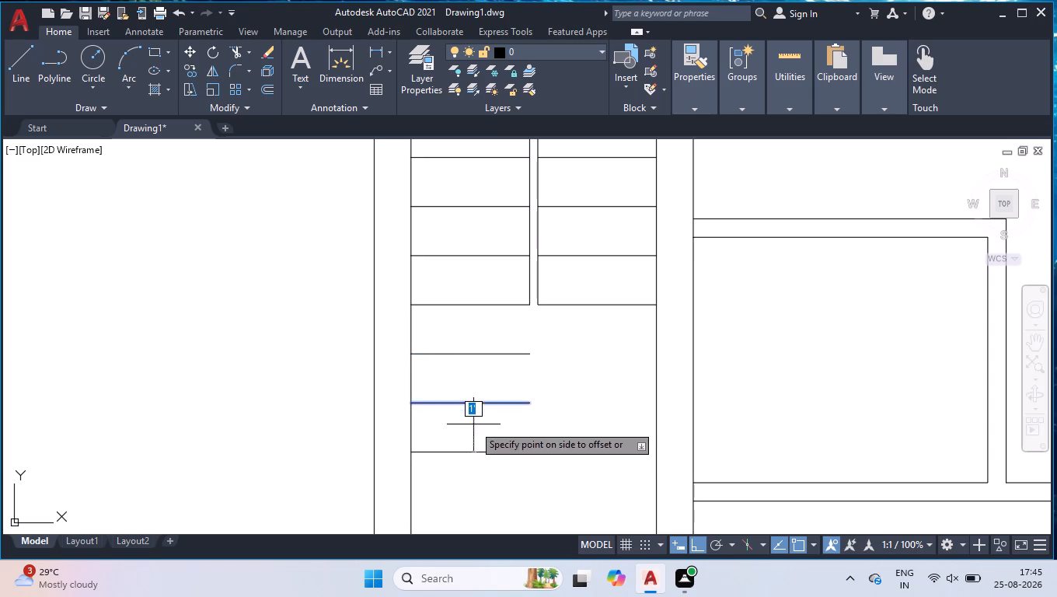
left_click(473, 424)
Add six more treads to the west flight by offsetting each successive lowest tread 1' southward.
scroll(472, 418, "down", 3)
scroll(546, 401, "down", 2)
scroll(548, 491, "up", 2)
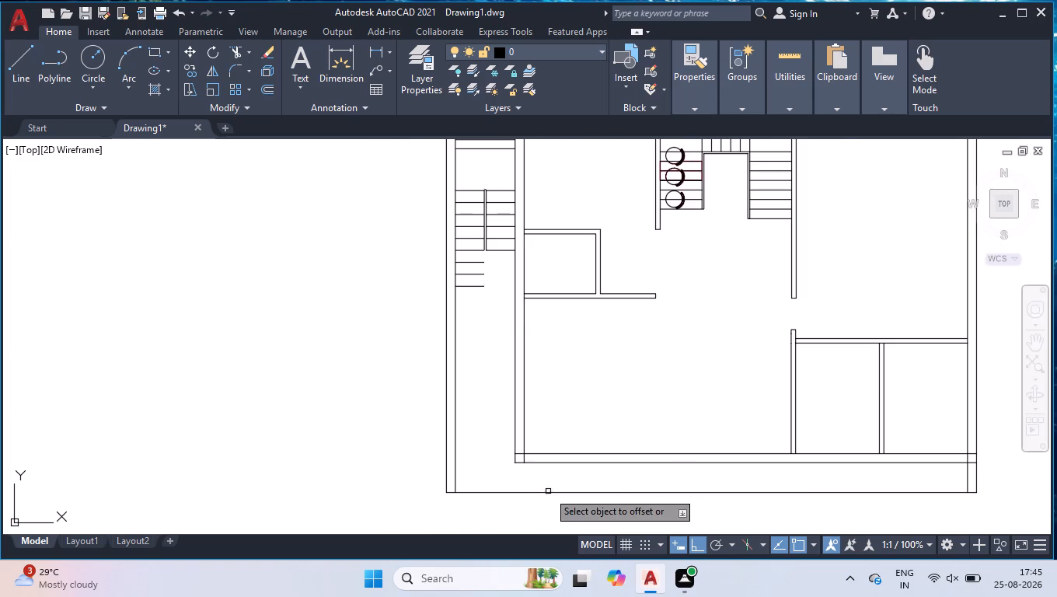
left_click(465, 285)
left_click(474, 339)
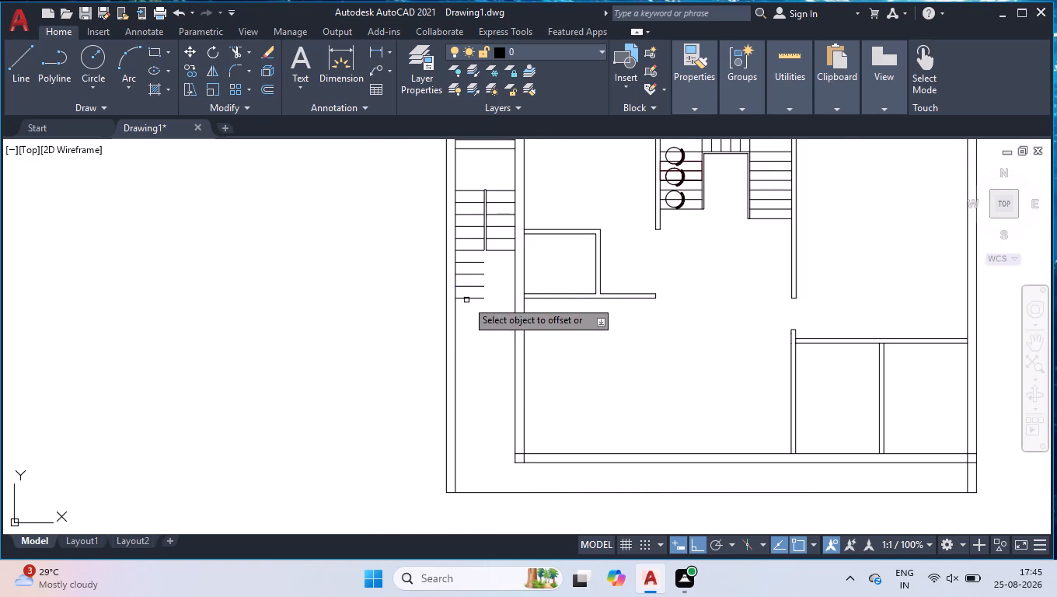
left_click(466, 297)
left_click(477, 361)
left_click(476, 312)
left_click(463, 347)
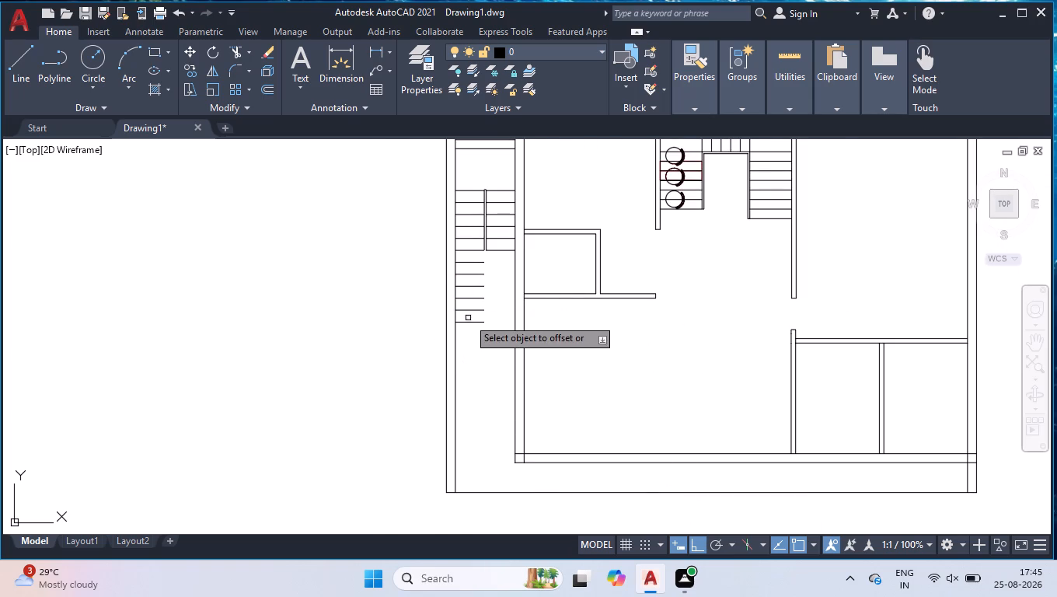
left_click(466, 323)
left_click(472, 358)
left_click(473, 333)
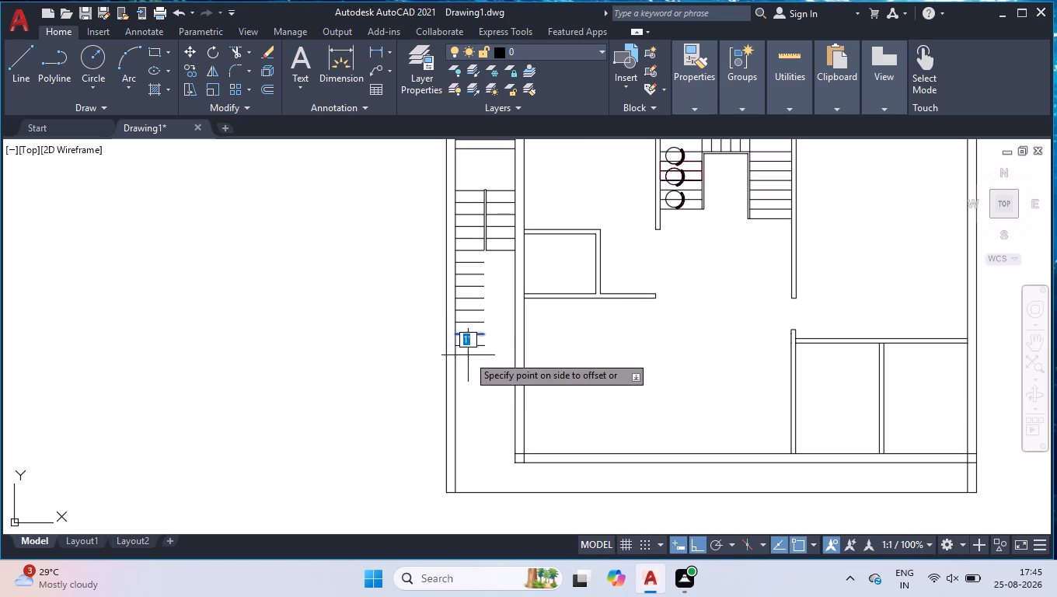
left_click(468, 355)
left_click(472, 346)
left_click(473, 377)
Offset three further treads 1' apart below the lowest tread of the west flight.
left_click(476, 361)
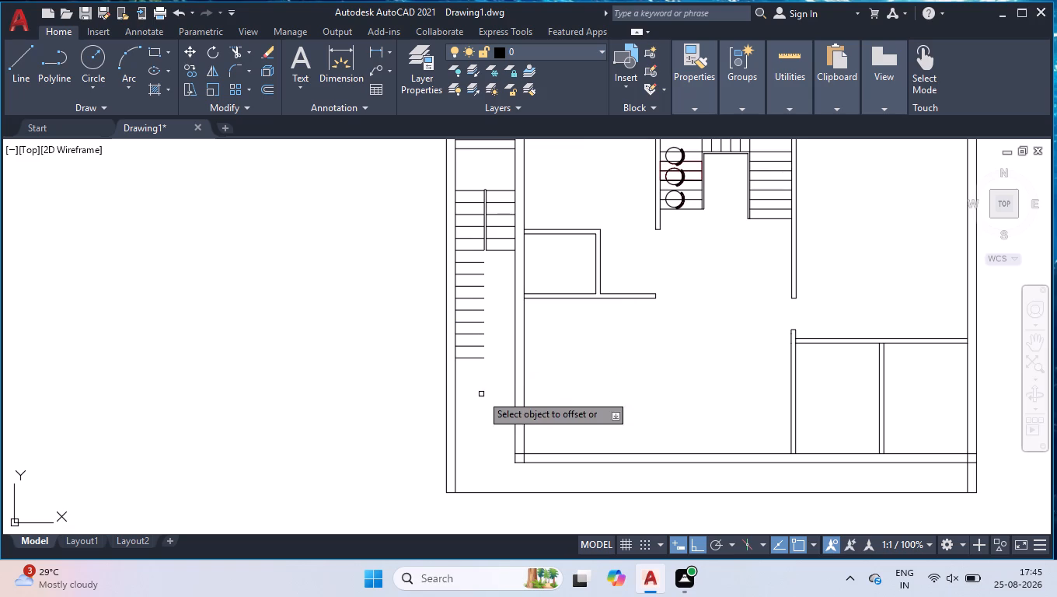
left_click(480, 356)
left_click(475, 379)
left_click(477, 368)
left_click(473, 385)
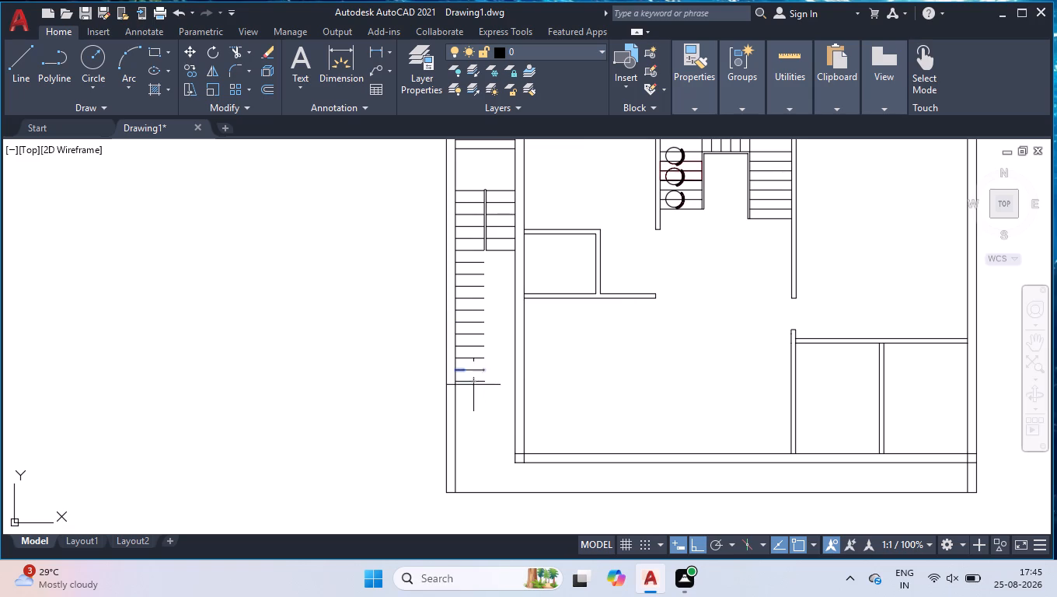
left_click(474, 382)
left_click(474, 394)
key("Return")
Draw two short lines about 3' apart across the wall between the staircase strip and the large southwest room.
scroll(532, 467, "up", 1)
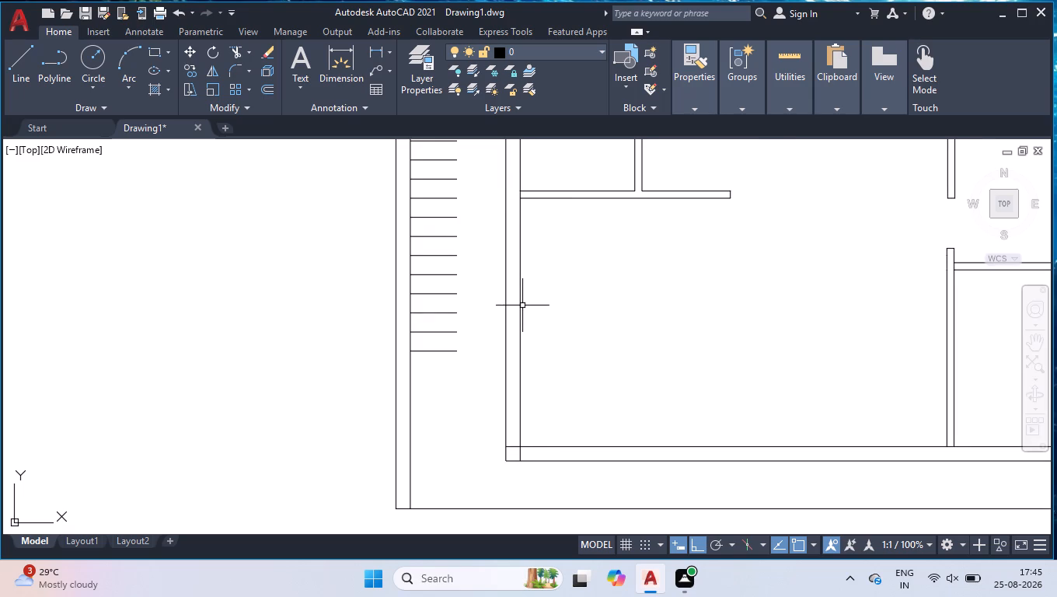
key("l")
key("Return")
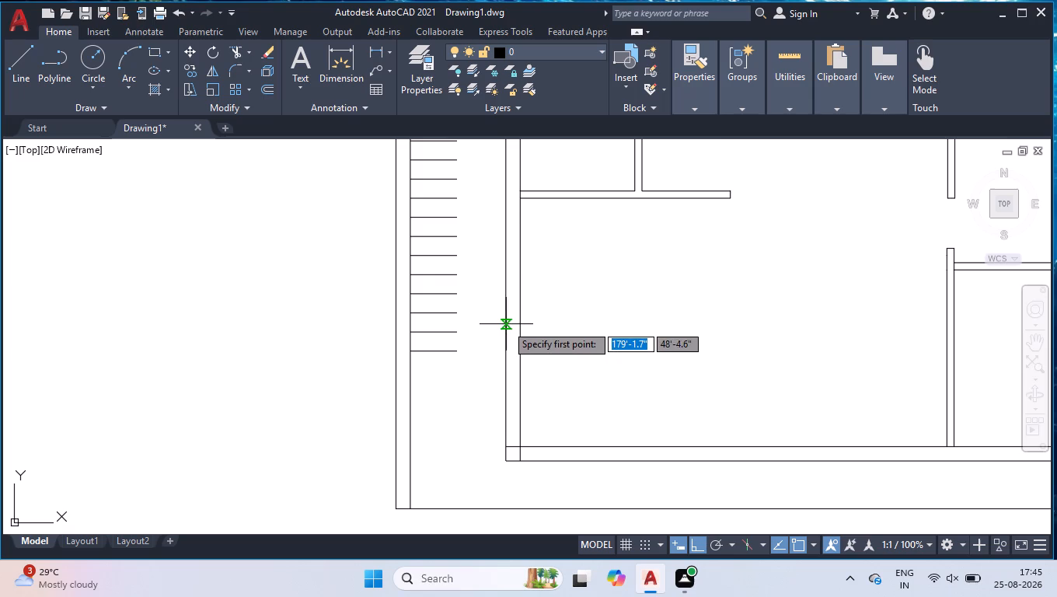
left_click(504, 321)
left_click(515, 320)
key("space")
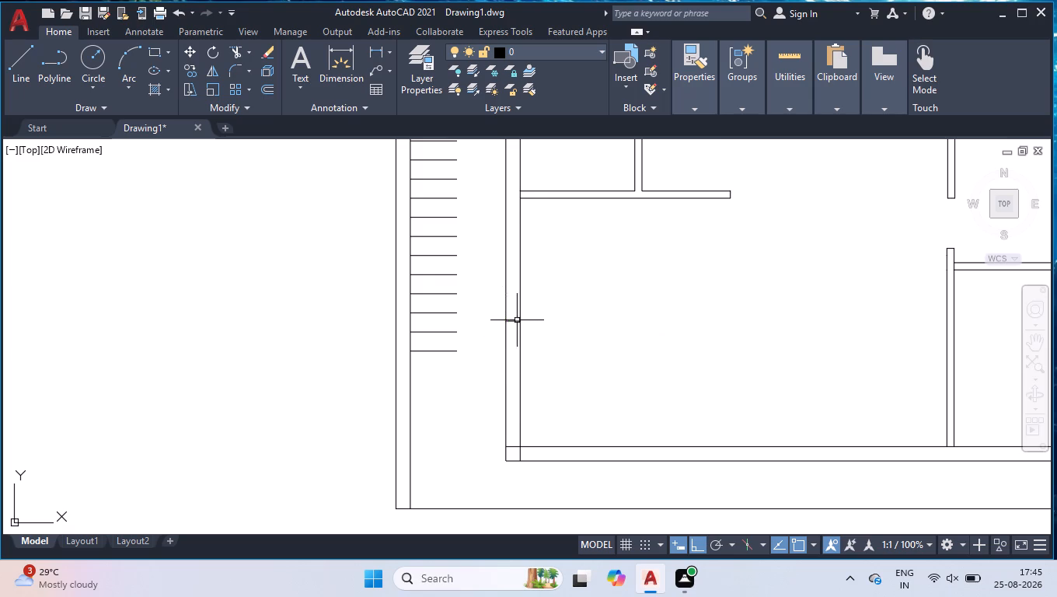
key("space")
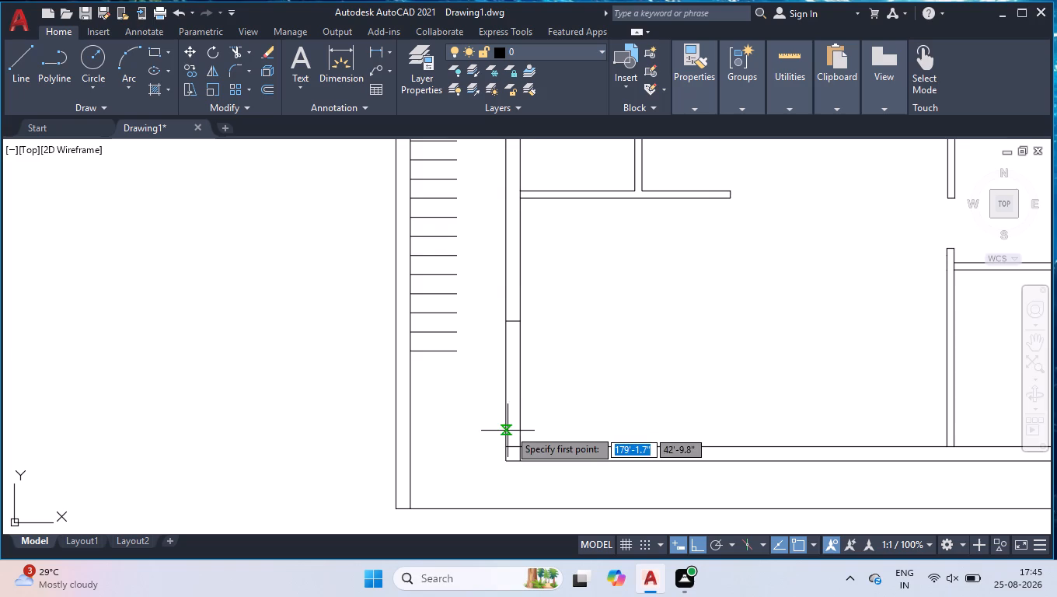
left_click(509, 380)
left_click(522, 380)
key("space")
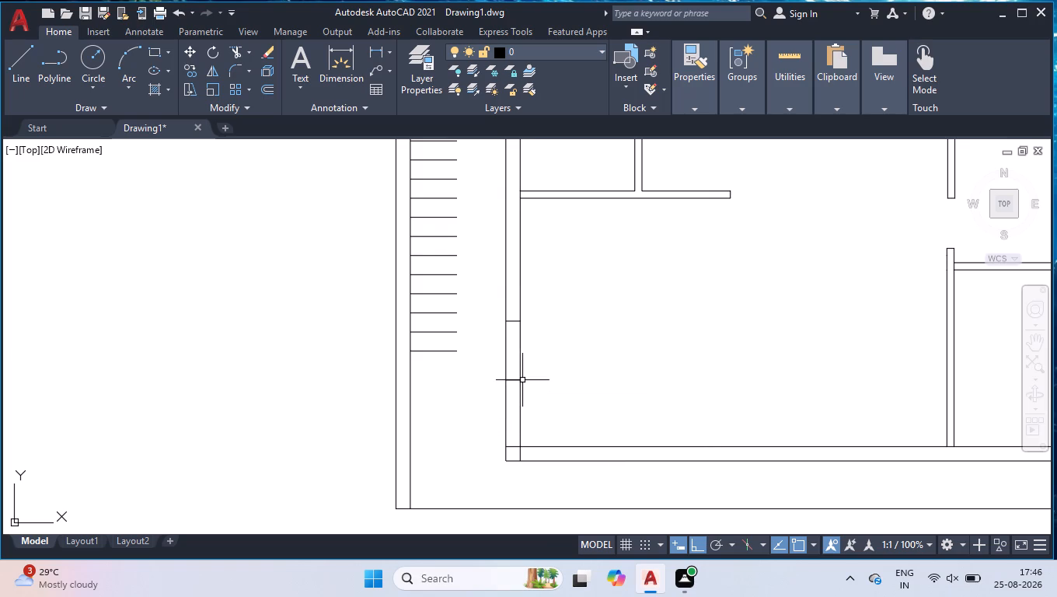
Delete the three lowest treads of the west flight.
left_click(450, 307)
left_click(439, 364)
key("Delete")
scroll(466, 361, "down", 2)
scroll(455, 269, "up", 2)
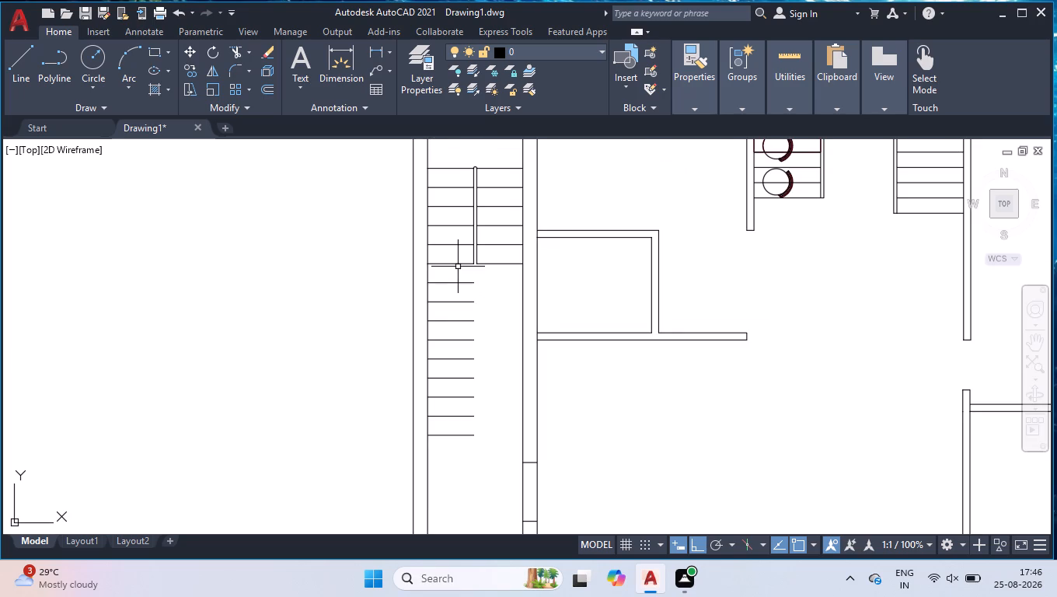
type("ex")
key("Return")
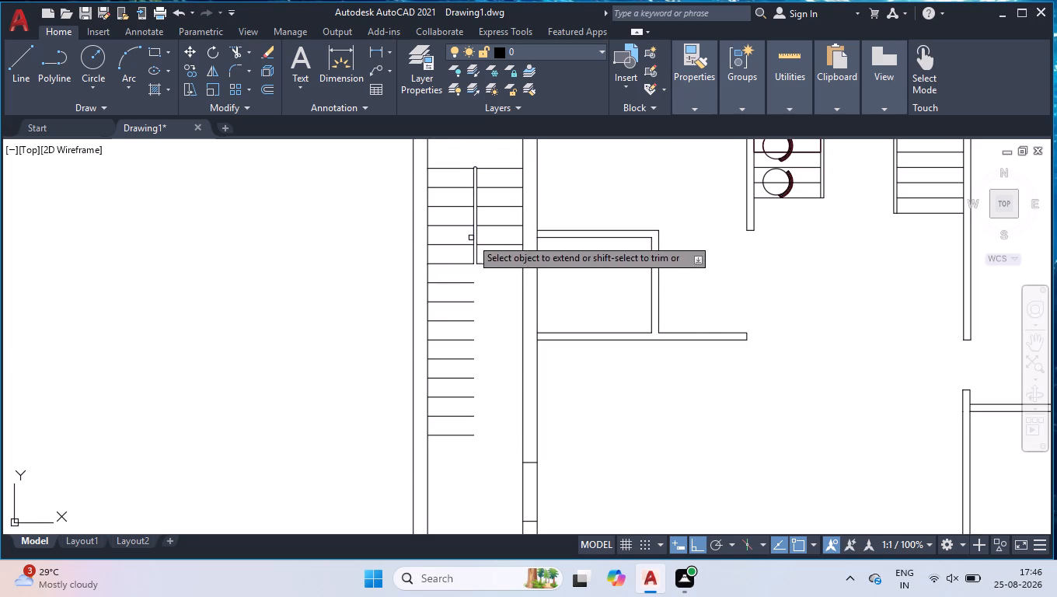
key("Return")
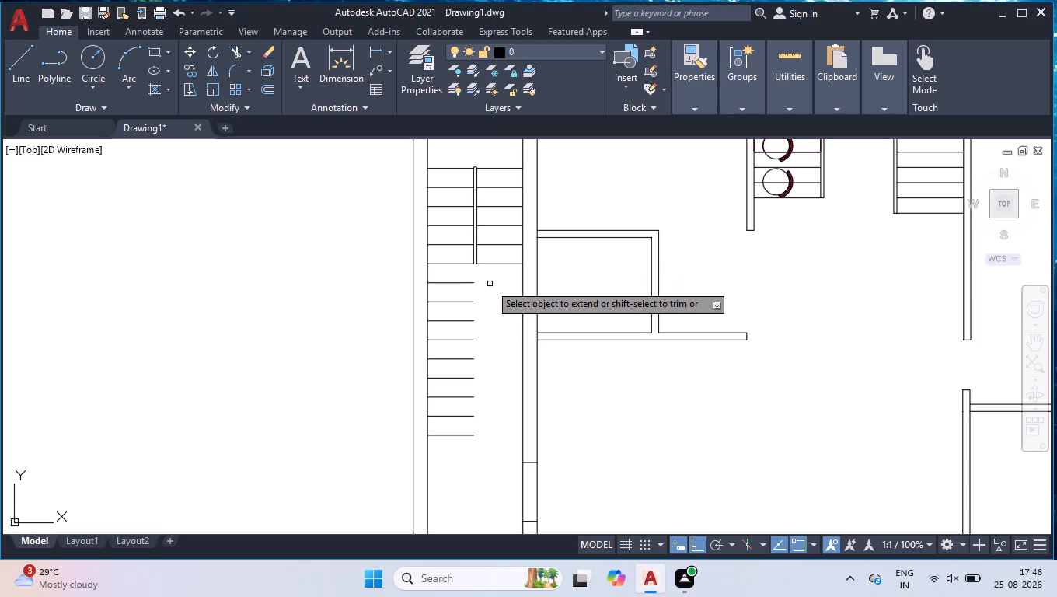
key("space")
Draw a 9' line from the lowest tread's east end up to the western divider line's bottom end.
key("l")
key("Return")
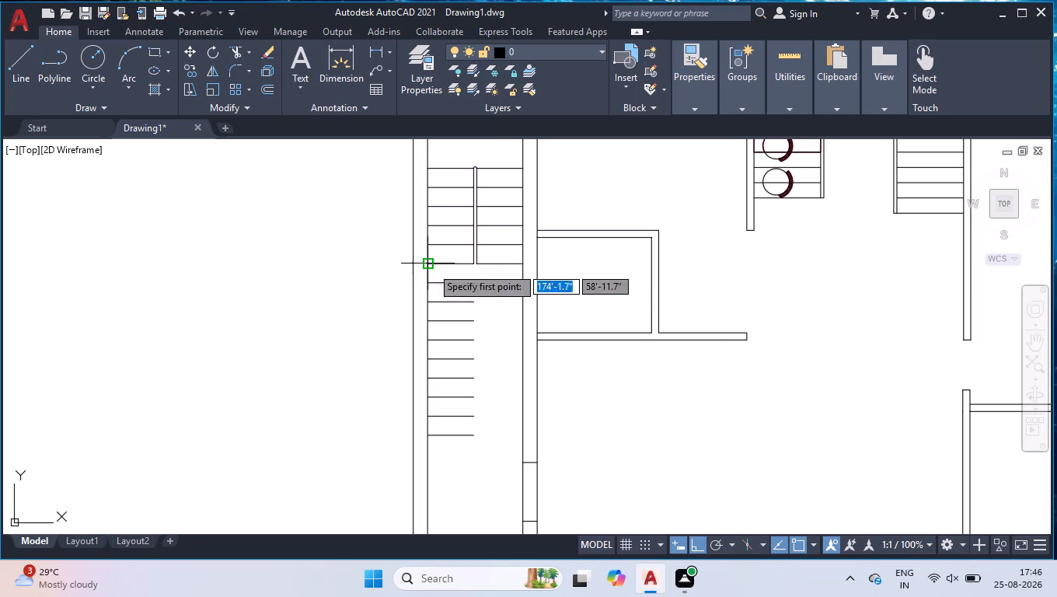
left_click(477, 435)
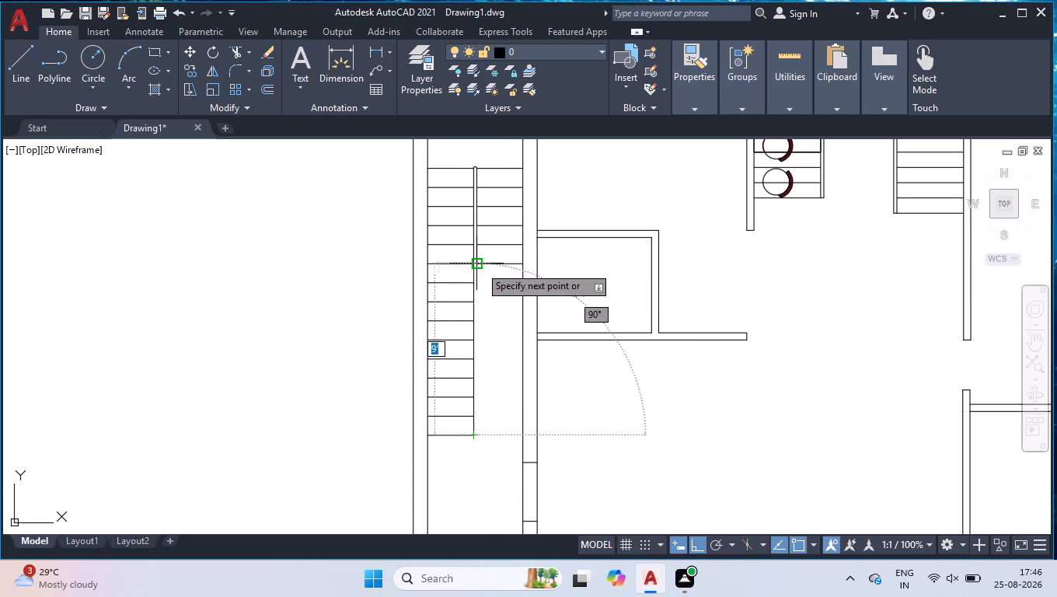
scroll(466, 259, "up", 2)
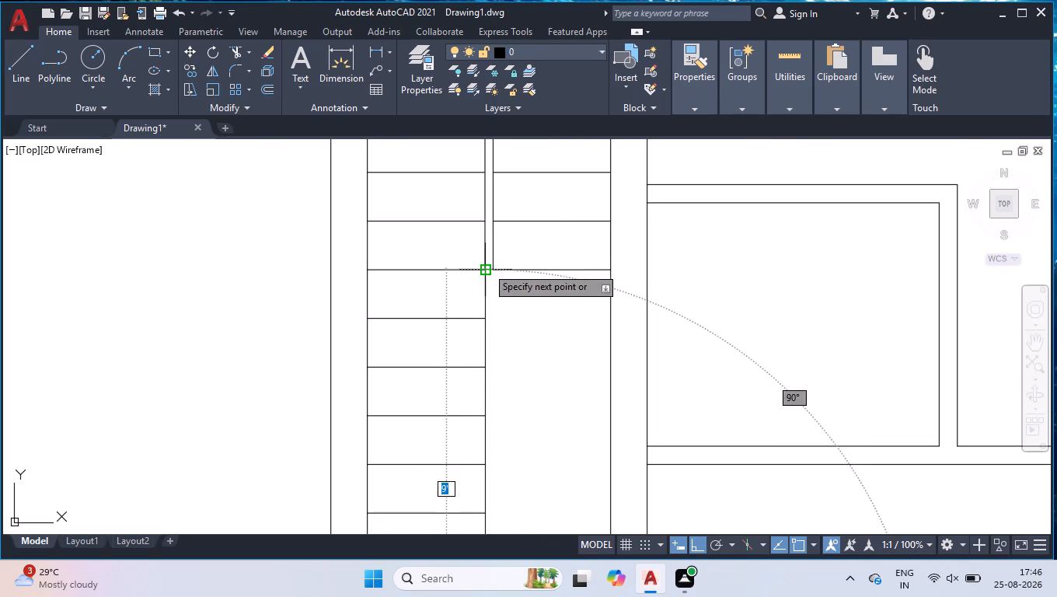
left_click(487, 267)
key("space")
scroll(497, 274, "down", 1)
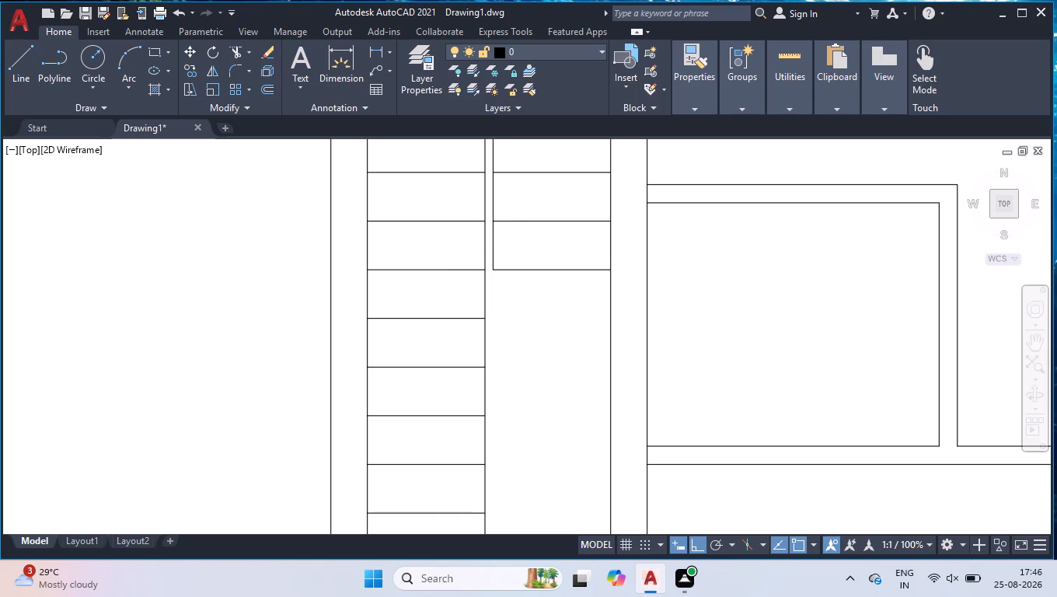
Draw a parallel 9' line from the eastern divider line's bottom end down to the level of the lowest tread.
scroll(499, 275, "down", 1)
key("space")
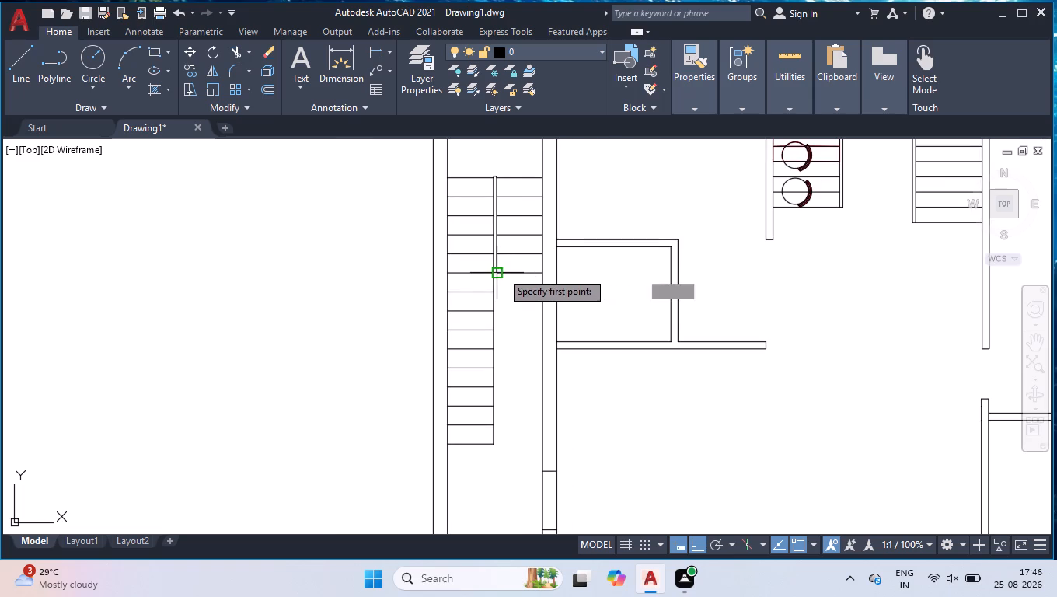
left_click(500, 270)
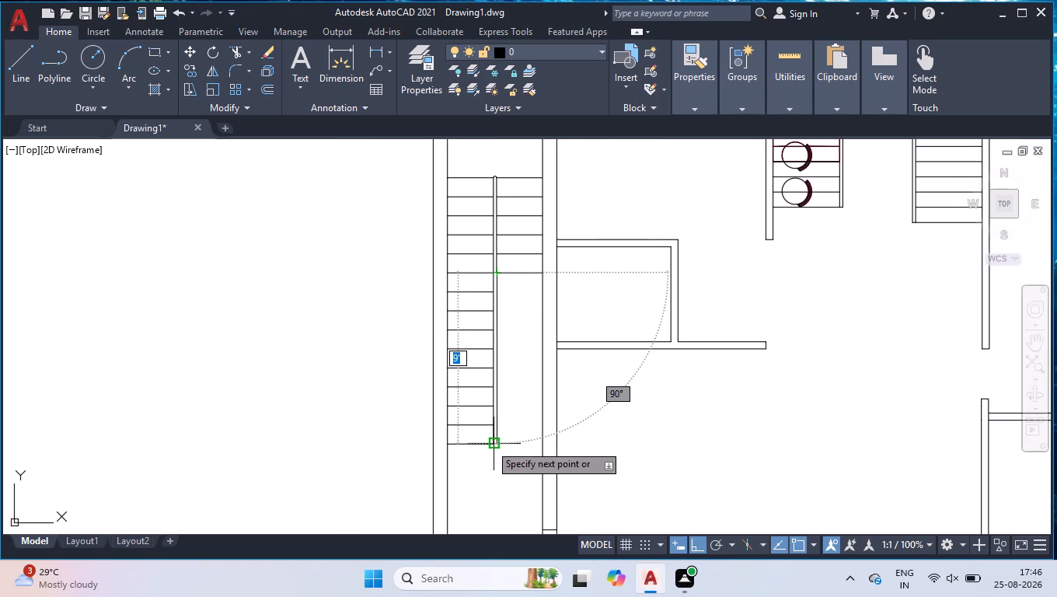
scroll(490, 442, "up", 3)
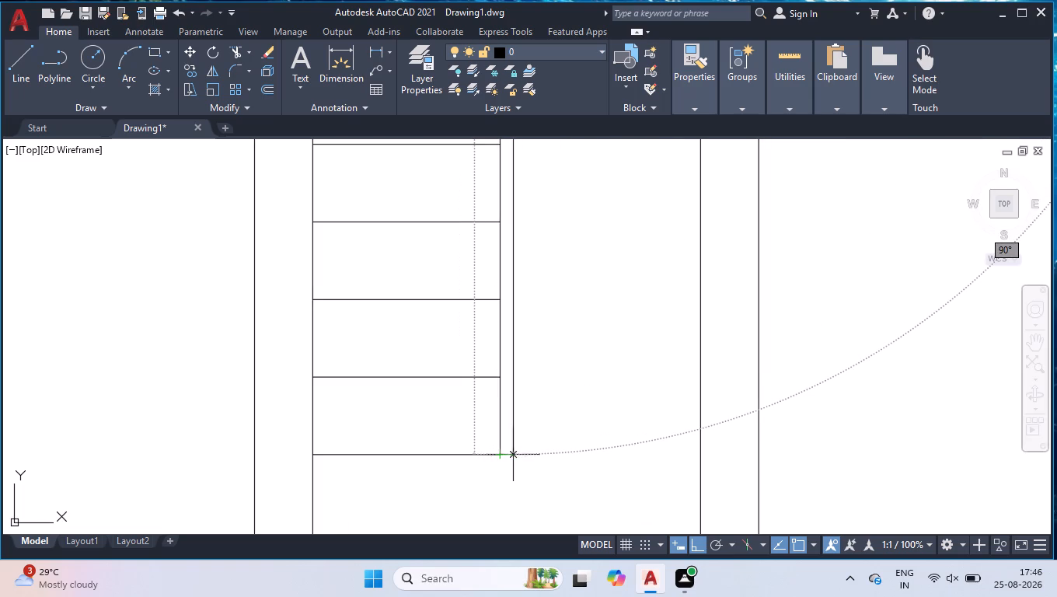
left_click(542, 456)
key("space")
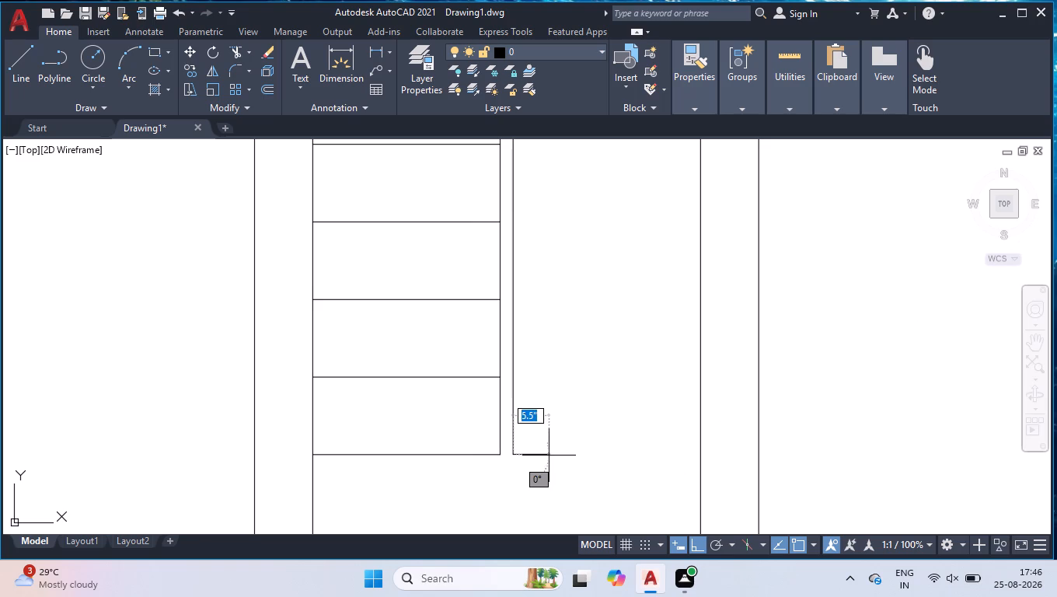
Fillet the bottom ends of the two extended divider lines to cap the gap with a semicircular arc.
key("f")
key("Return")
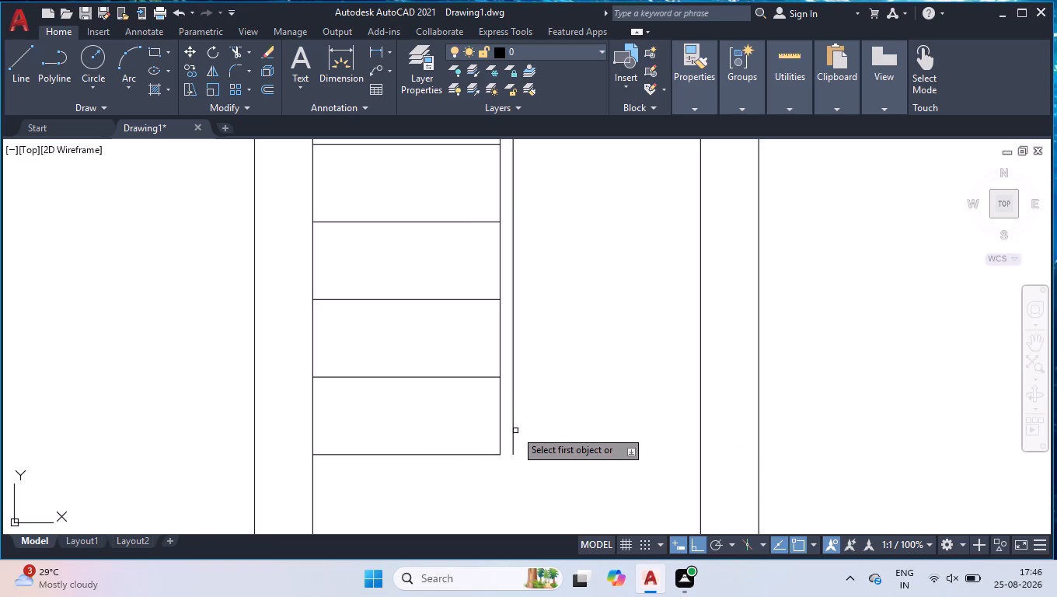
left_click(514, 429)
left_click(501, 430)
Set the Hatch command's pattern to ANSI31 and its colour to ByBlock, and leave the command without placing a hatch.
scroll(546, 426, "down", 2)
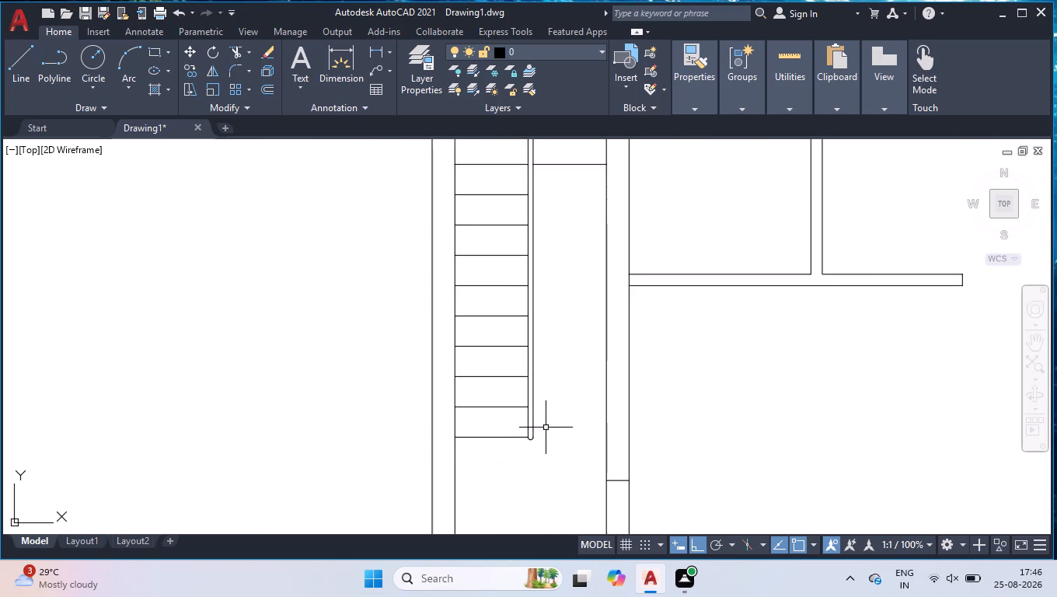
scroll(549, 431, "down", 3)
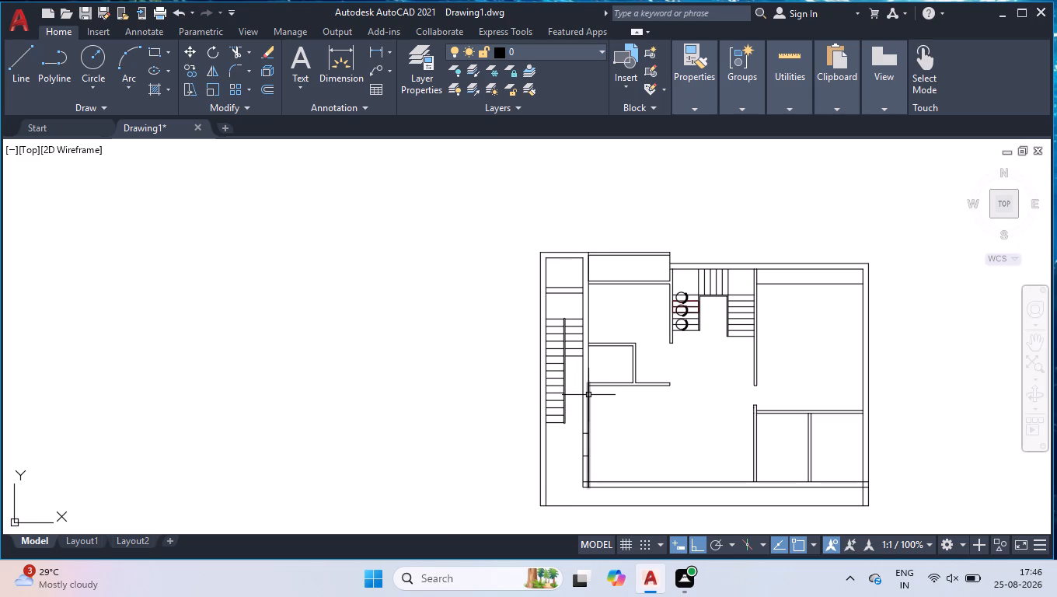
scroll(588, 402, "down", 1)
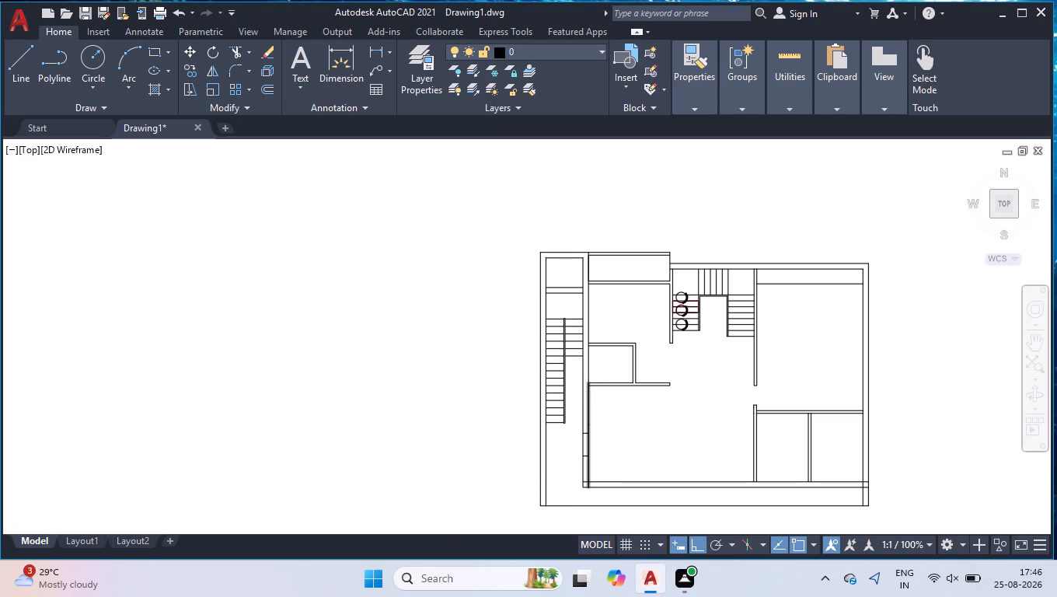
scroll(684, 405, "up", 1)
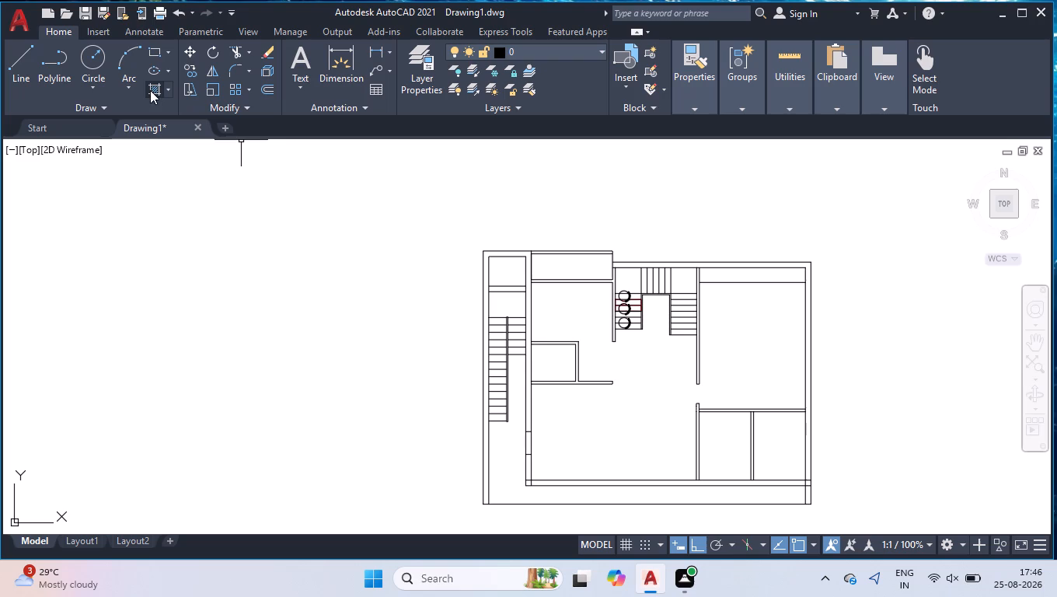
left_click(162, 92)
scroll(647, 473, "up", 2)
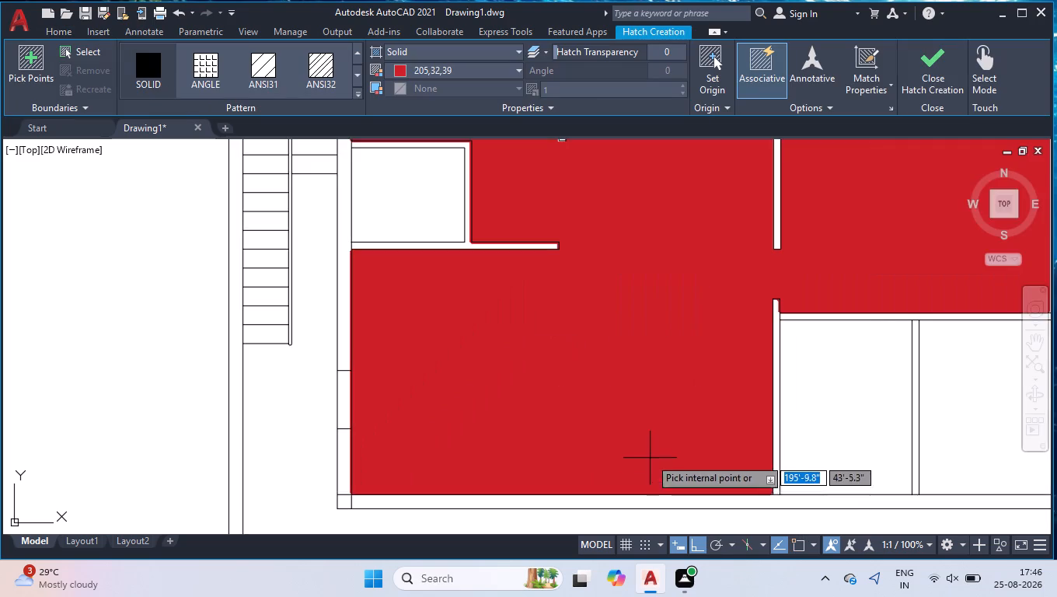
scroll(581, 394, "down", 1)
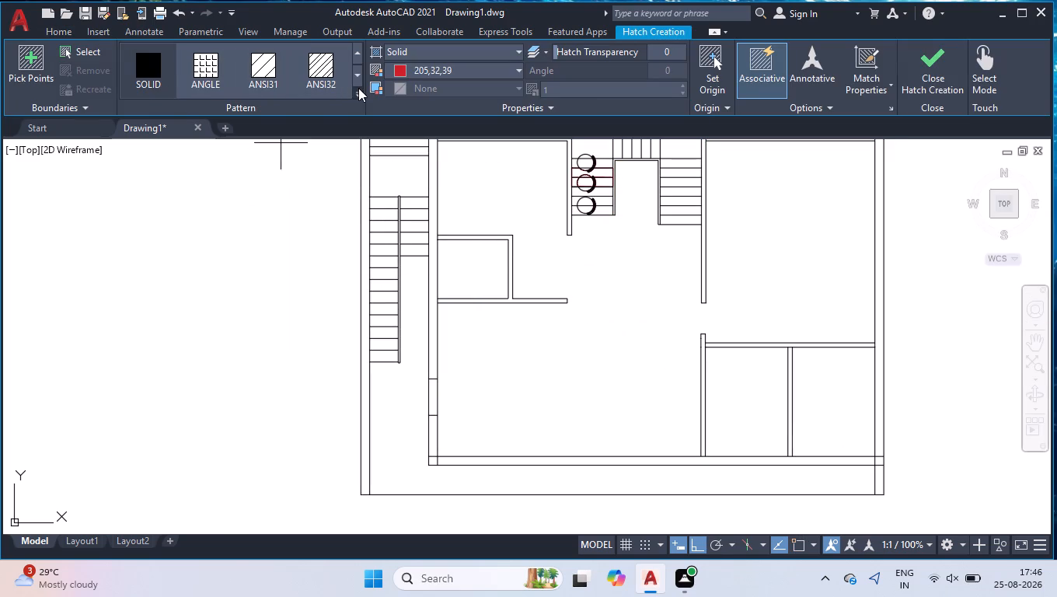
left_click(267, 70)
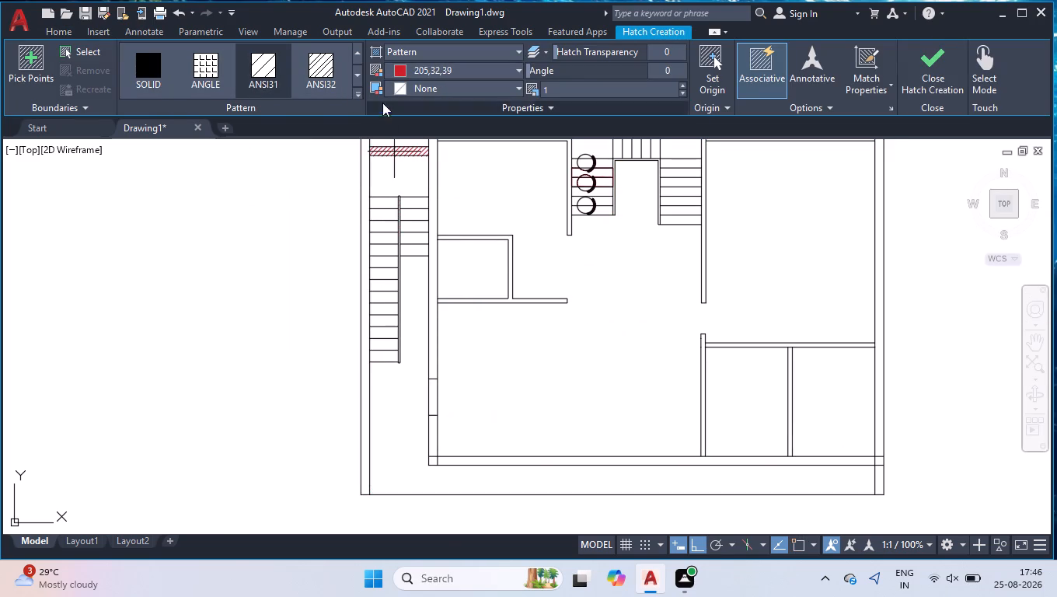
left_click(409, 70)
left_click(409, 108)
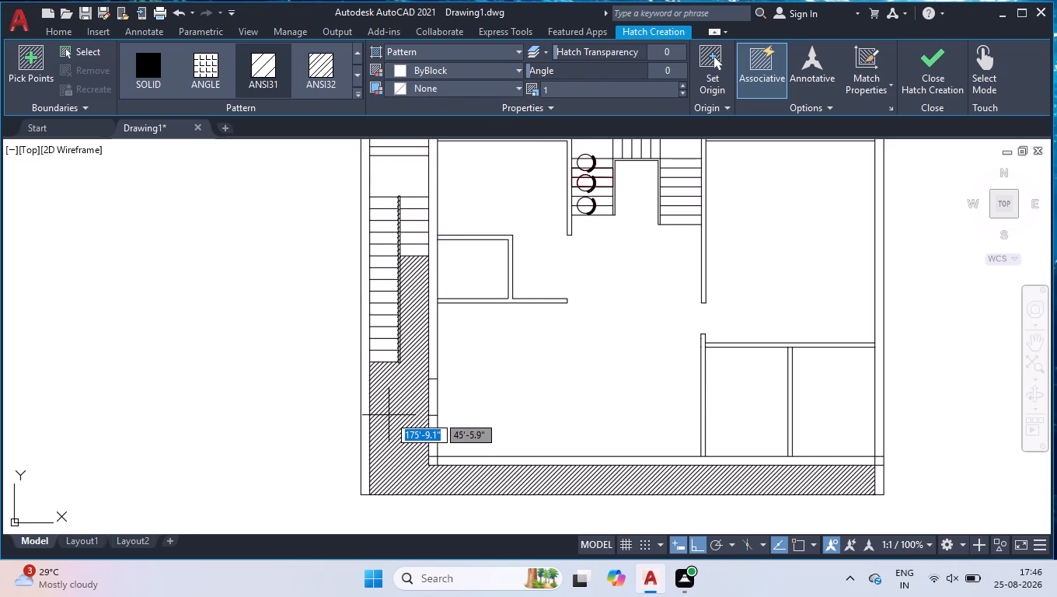
scroll(389, 414, "up", 2)
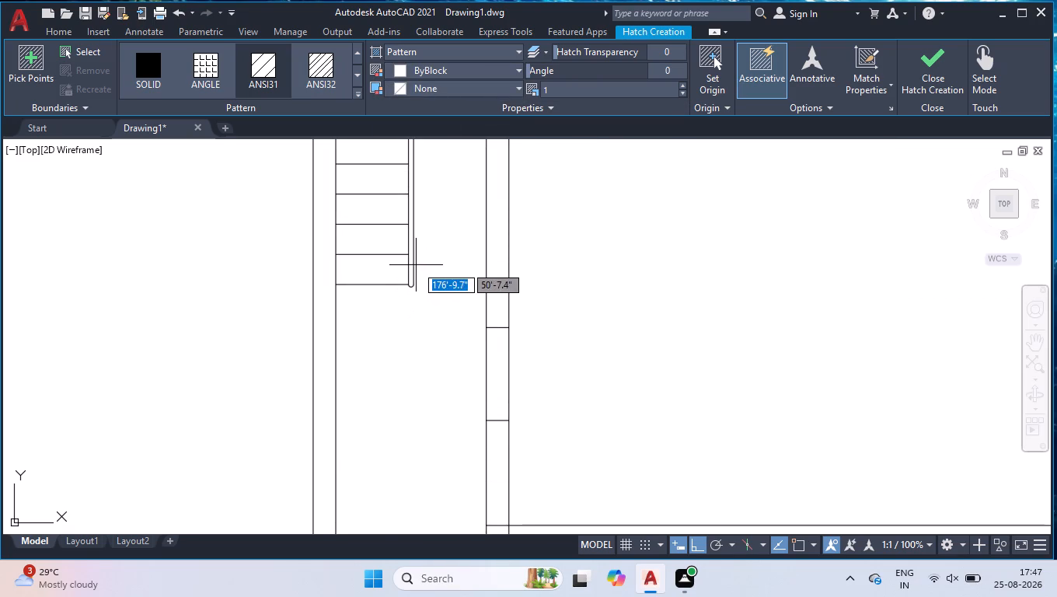
scroll(420, 370, "down", 2)
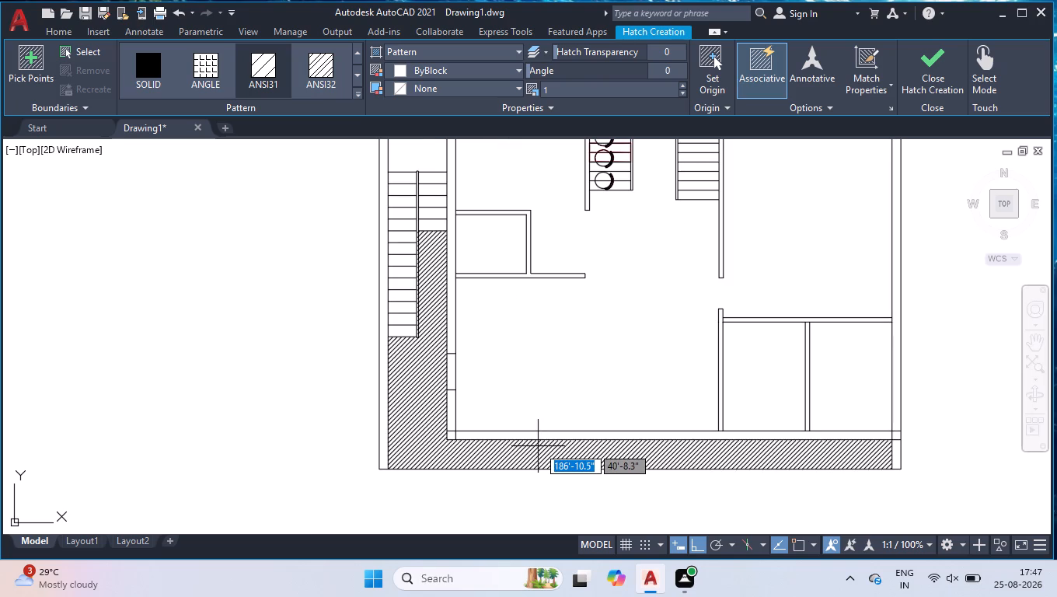
key("space")
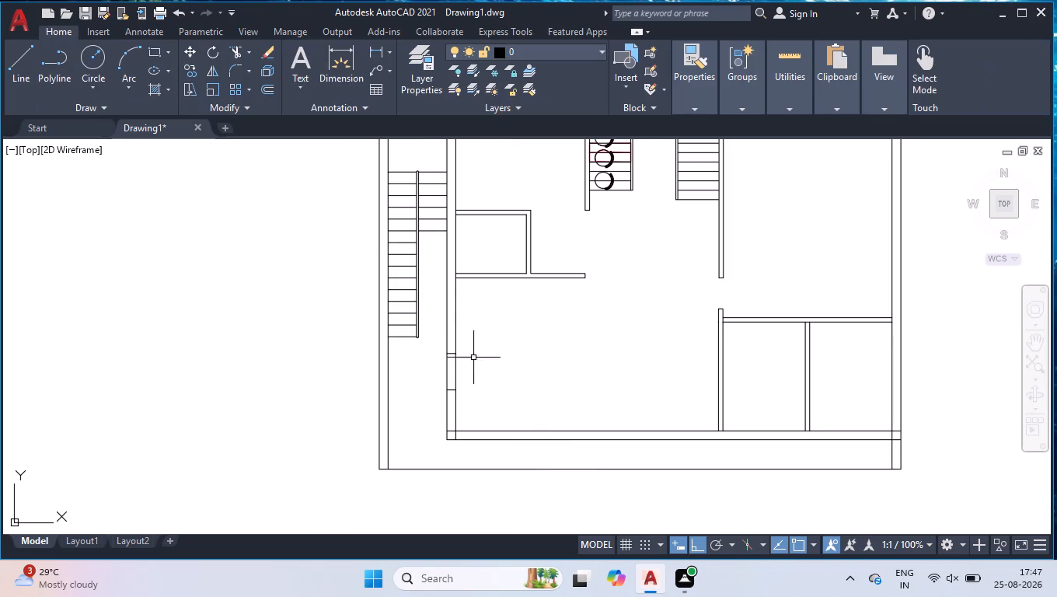
Draw connected lines along the west staircase's lowest east-flight tread to the eastern divider line and down to that divider's bottom end.
scroll(433, 257, "up", 3)
scroll(433, 253, "down", 2)
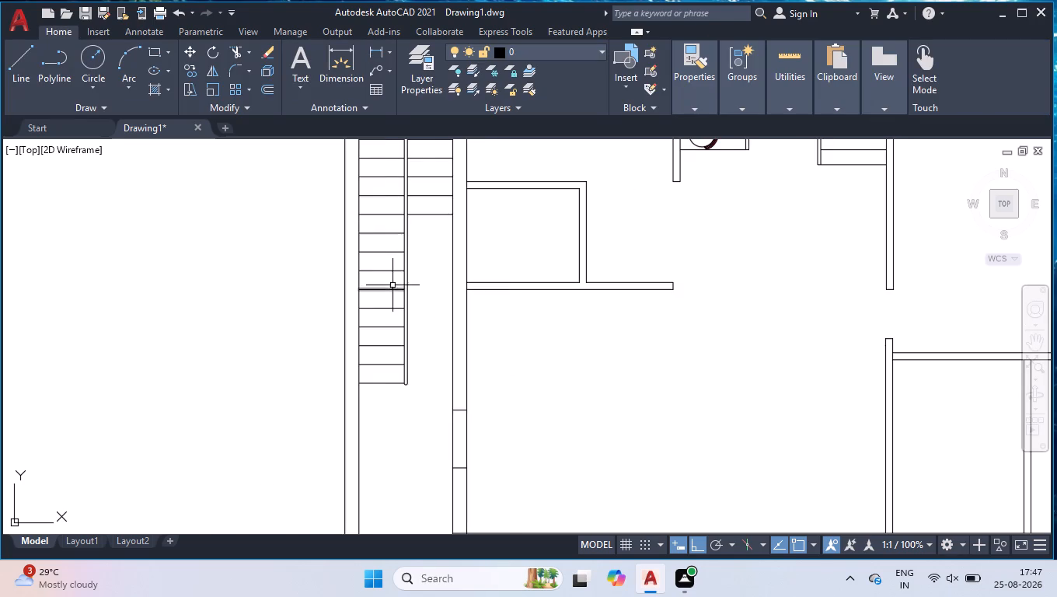
scroll(395, 281, "up", 1)
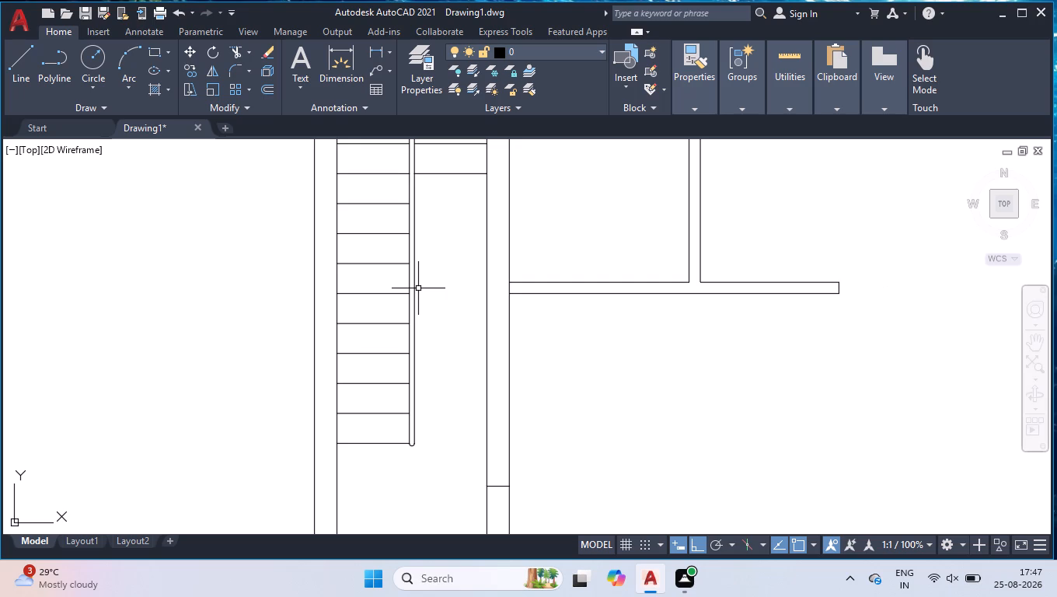
key("l")
key("Return")
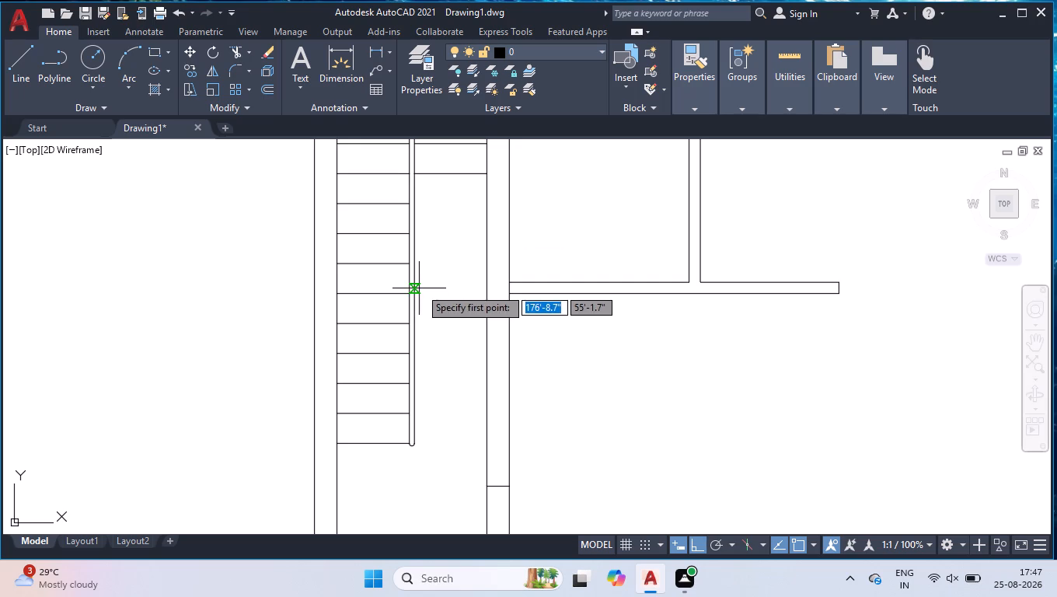
left_click(484, 177)
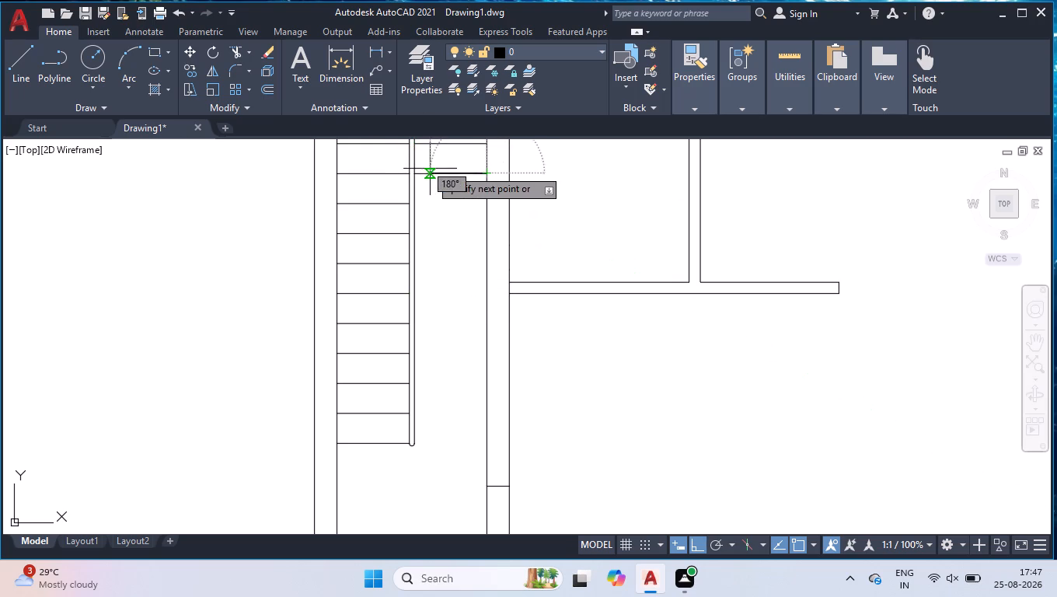
left_click(416, 175)
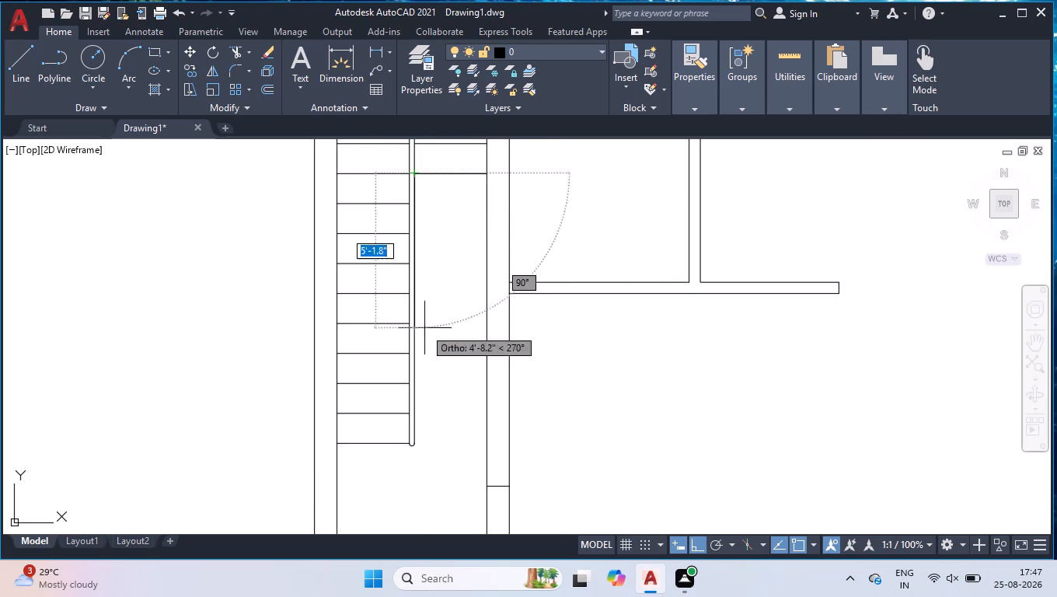
left_click(419, 443)
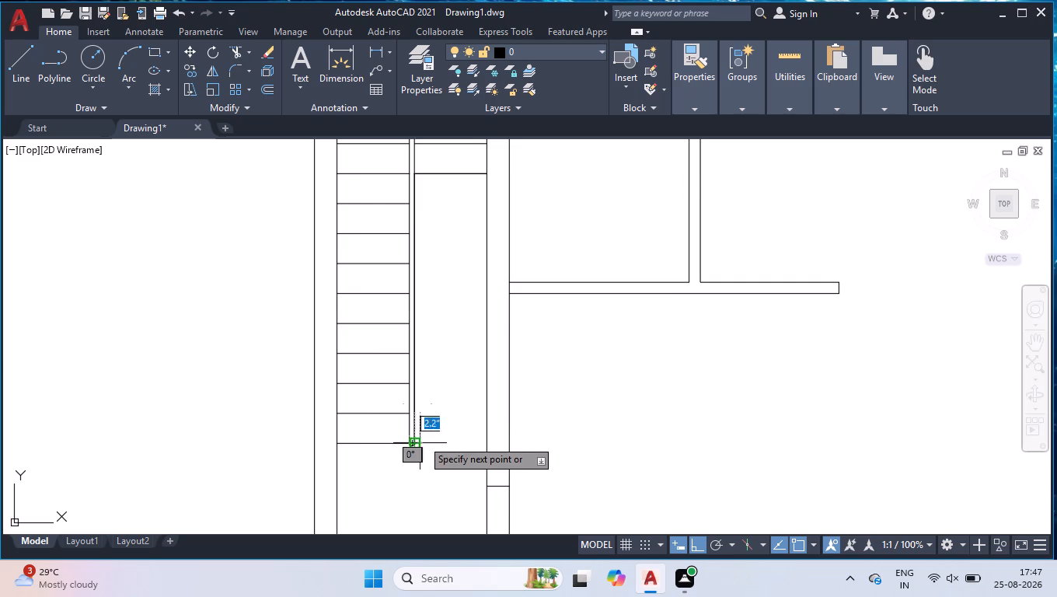
key("space")
Apply an ANSI31 hatch to the L-shaped passage below the west staircase and along the south wall.
scroll(444, 377, "down", 2)
scroll(551, 344, "down", 2)
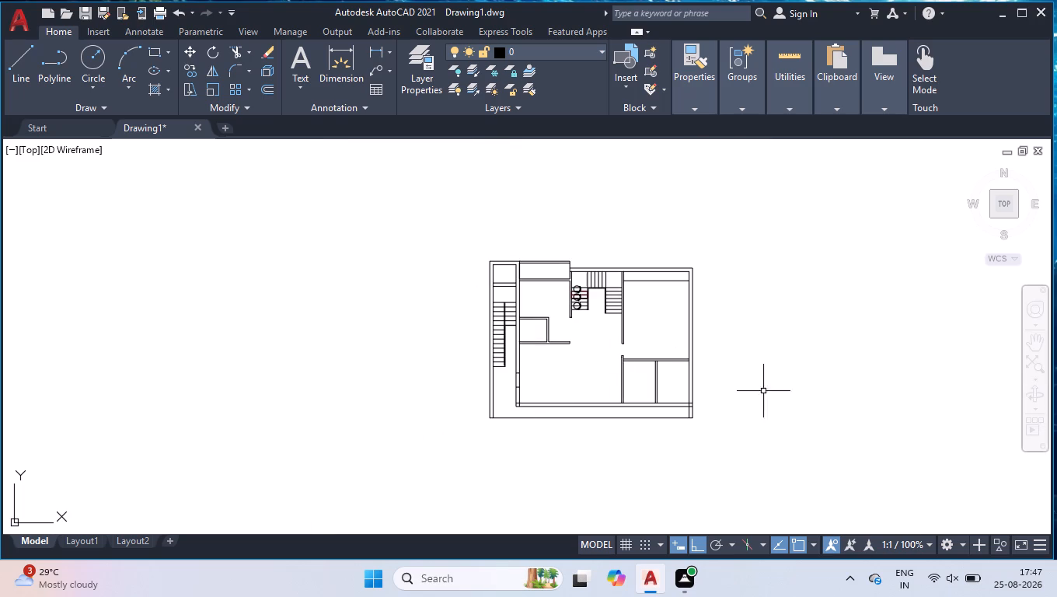
scroll(755, 407, "up", 1)
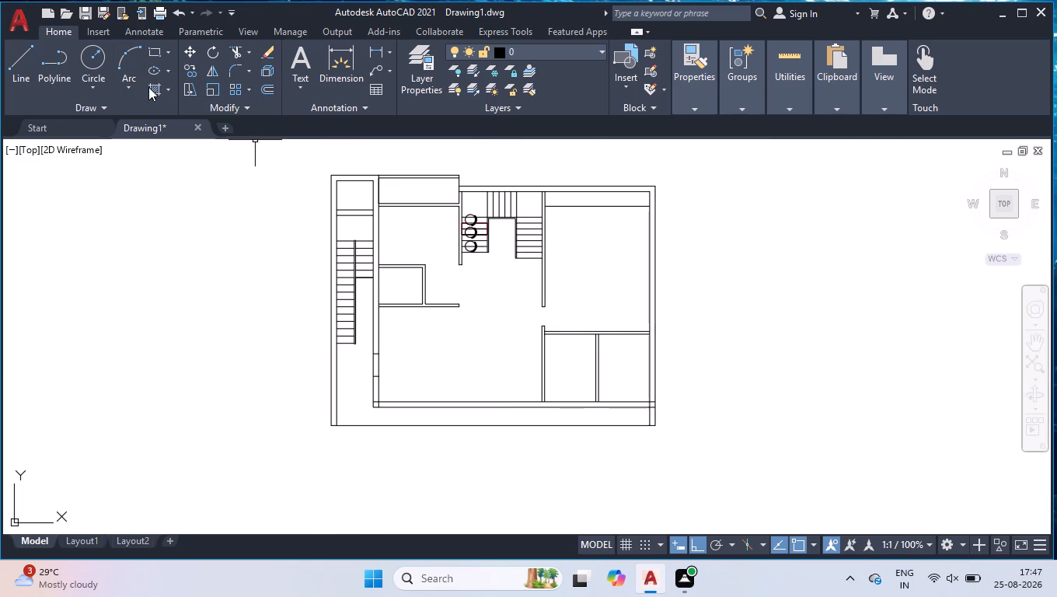
left_click(153, 88)
left_click(357, 382)
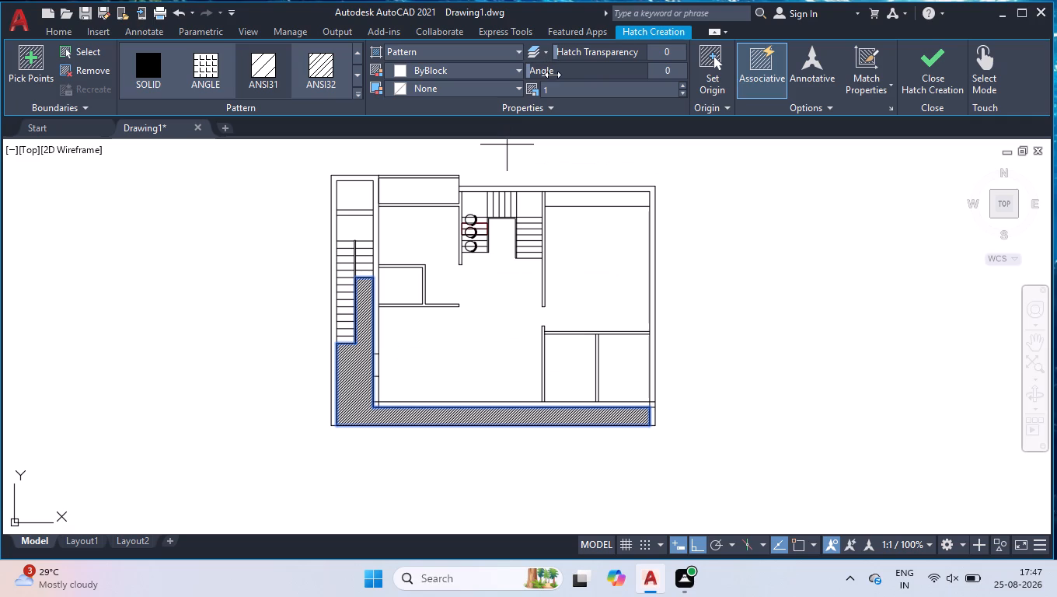
Set the passage hatch's angle to 135 so its lines run horizontally.
left_click_drag(553, 75, 563, 75)
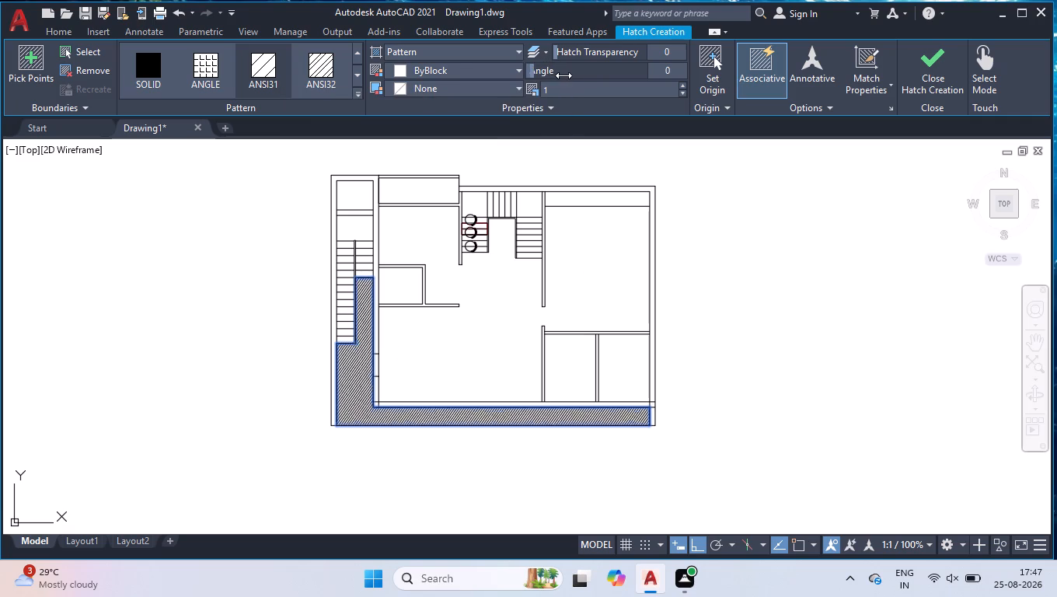
left_click_drag(563, 75, 605, 77)
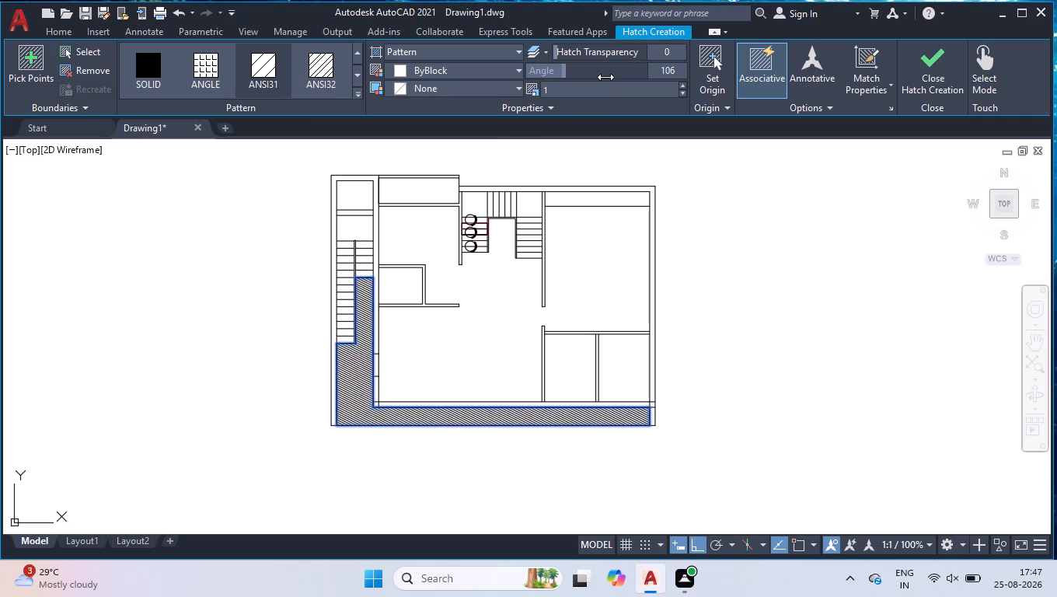
left_click_drag(605, 77, 617, 73)
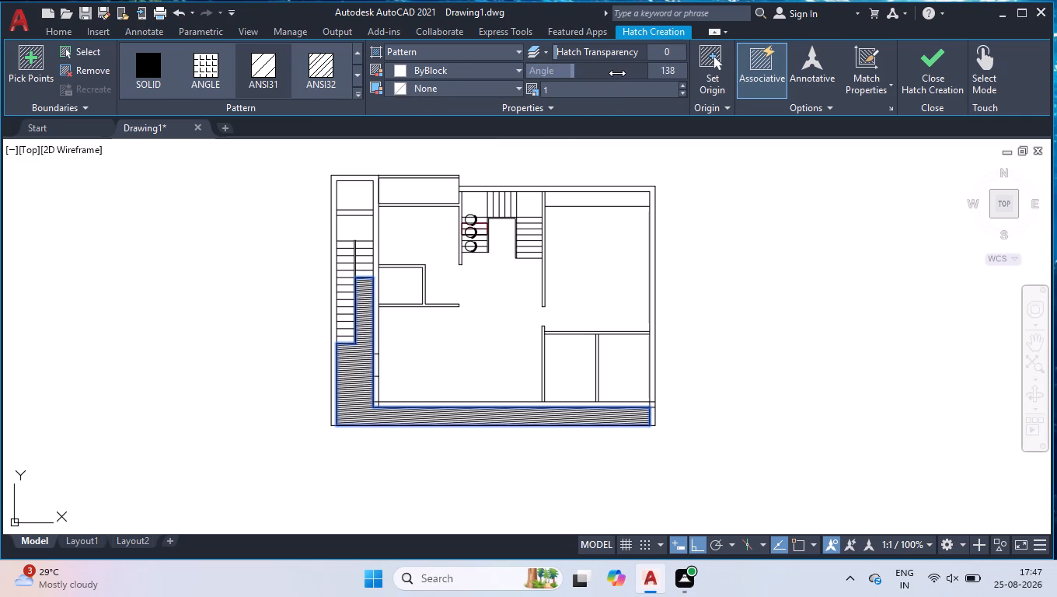
left_click_drag(617, 73, 616, 73)
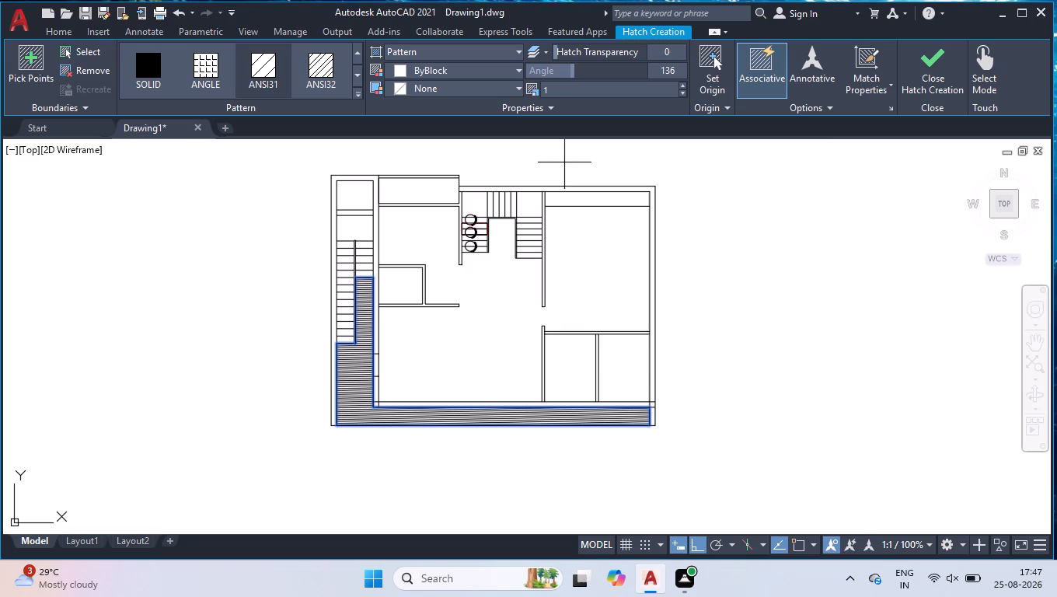
scroll(366, 351, "up", 4)
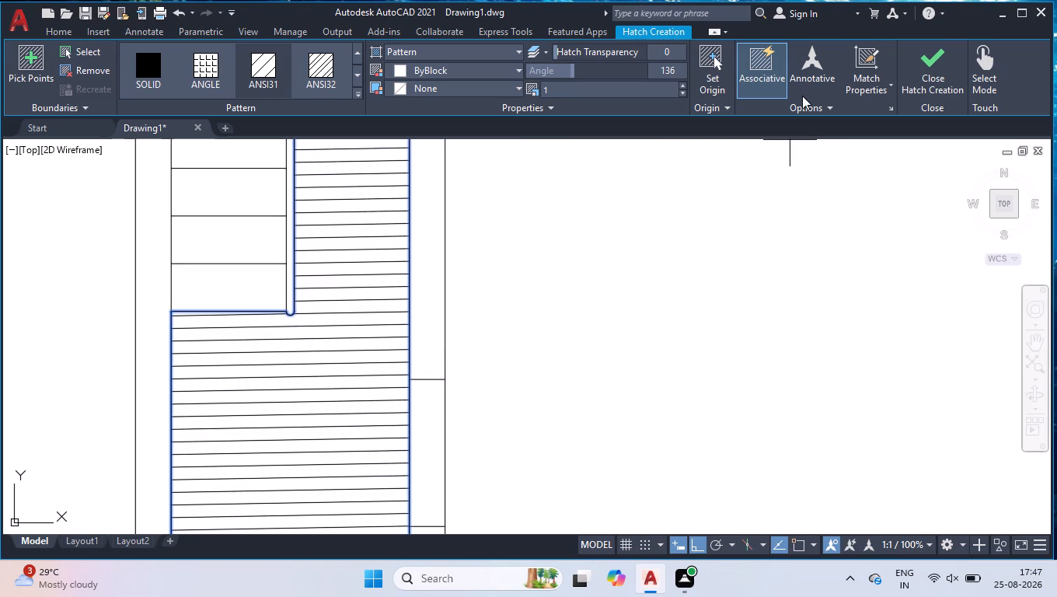
left_click(668, 73)
key("1")
key("3")
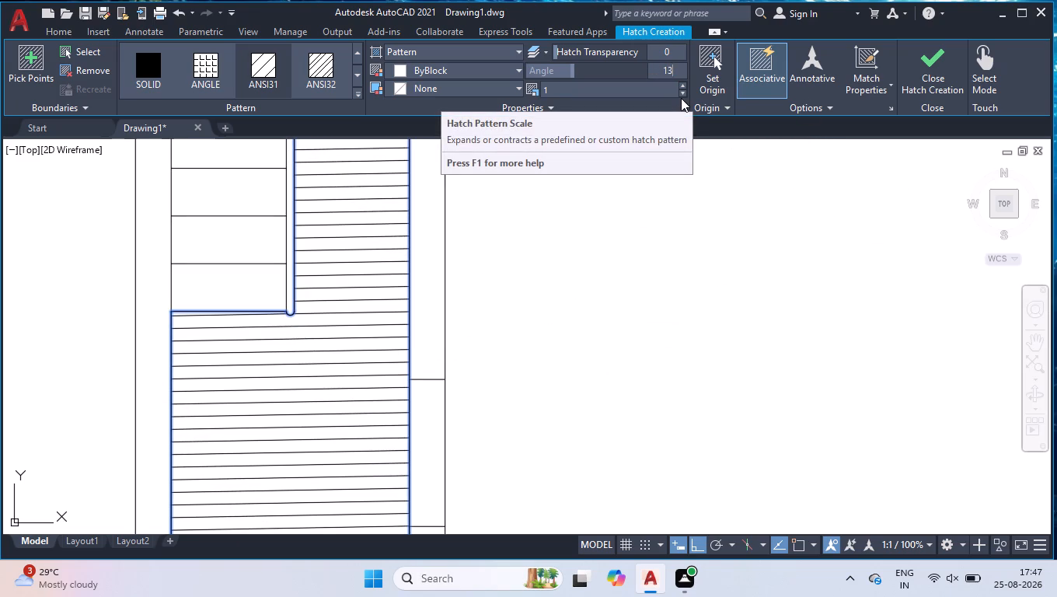
key("5")
key("Return")
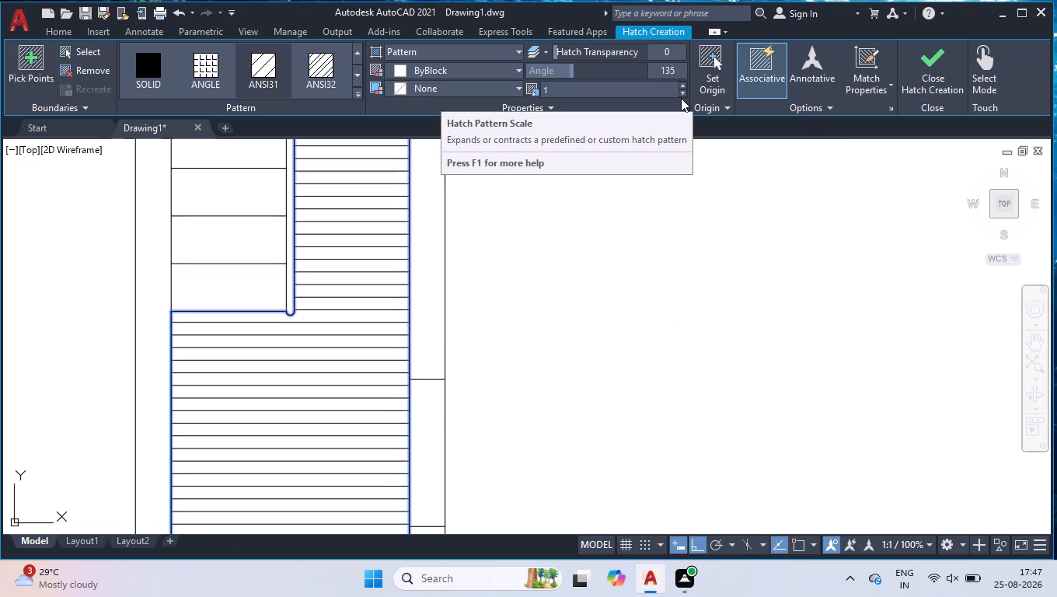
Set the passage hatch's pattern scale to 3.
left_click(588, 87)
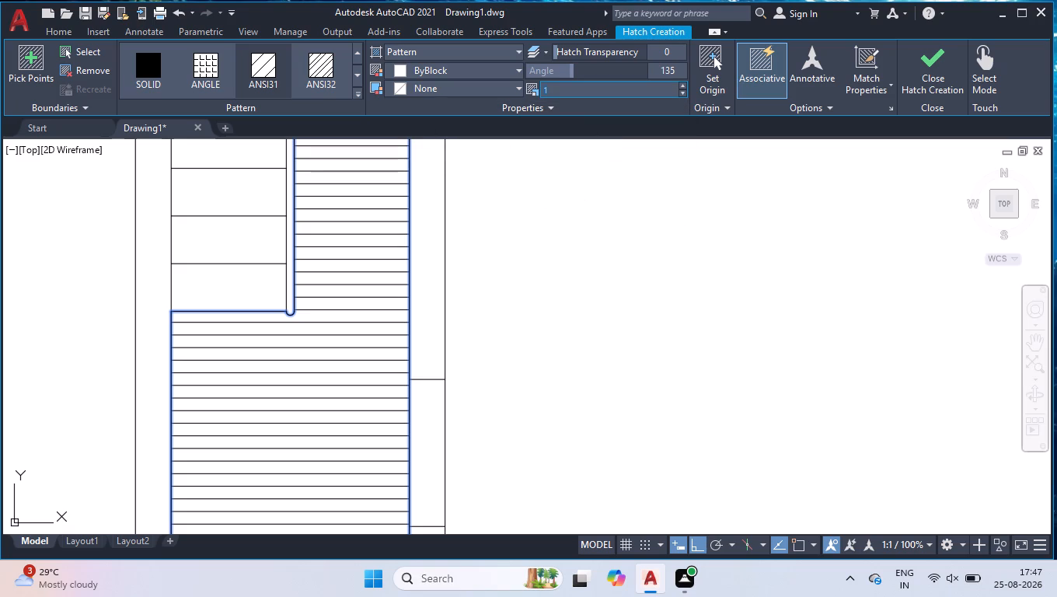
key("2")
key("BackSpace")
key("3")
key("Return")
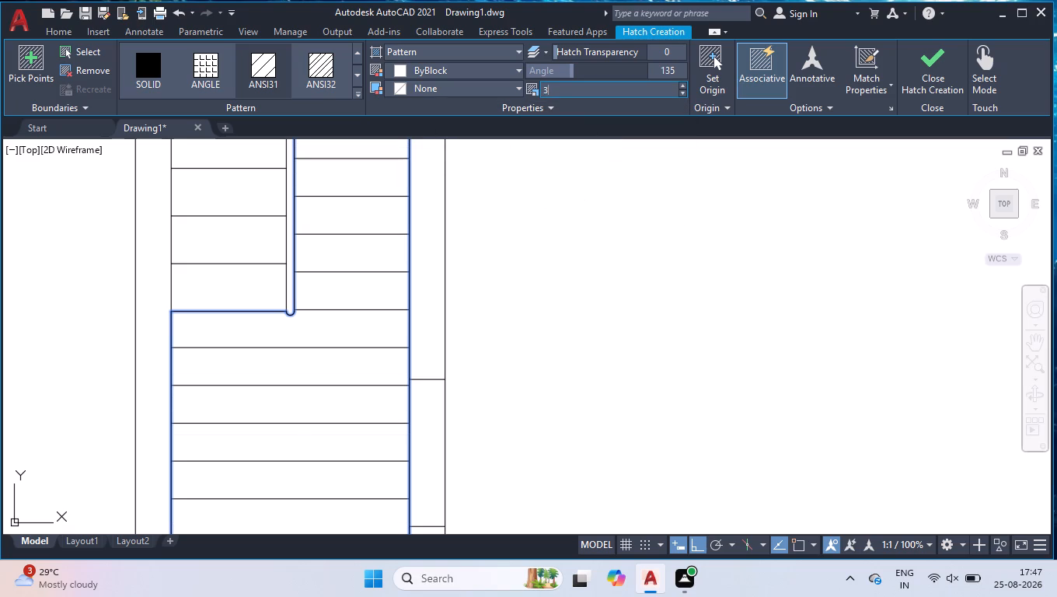
Set the passage hatch's pattern scale to 2 and finish the hatch.
scroll(623, 309, "down", 3)
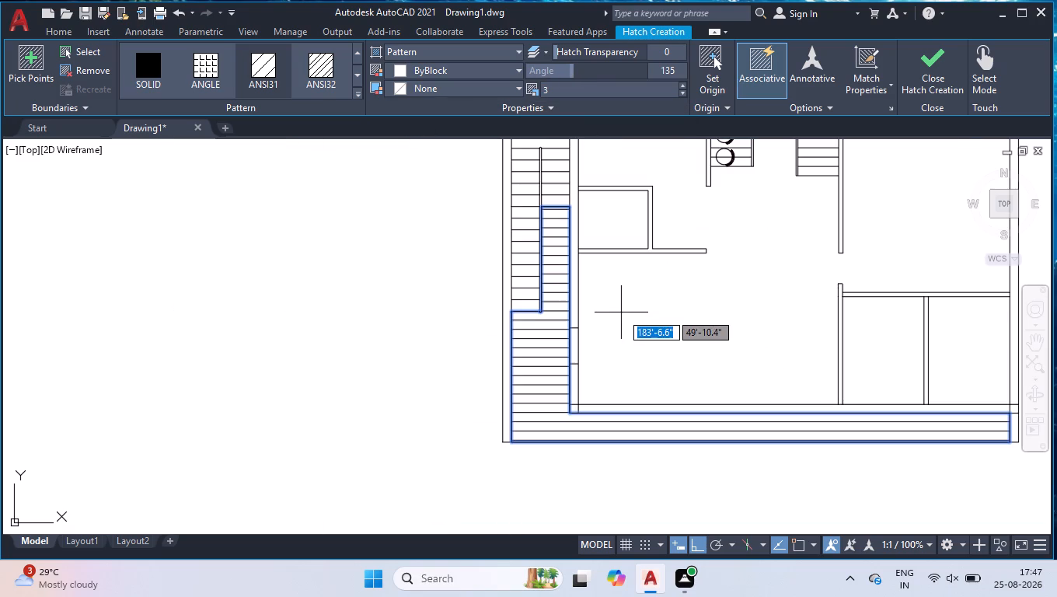
left_click(568, 88)
key("2")
key("Return")
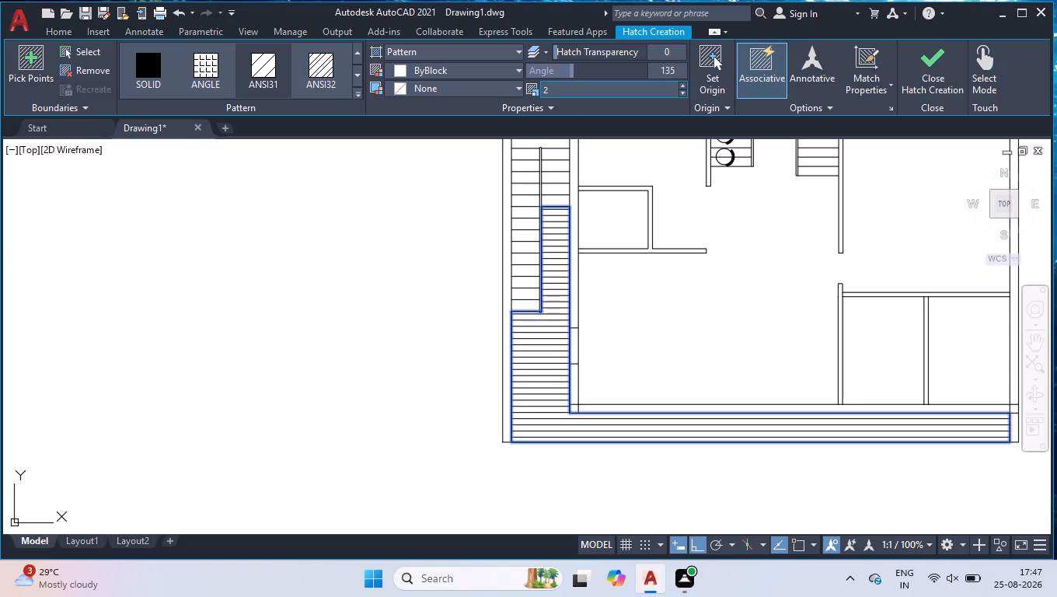
scroll(474, 247, "down", 1)
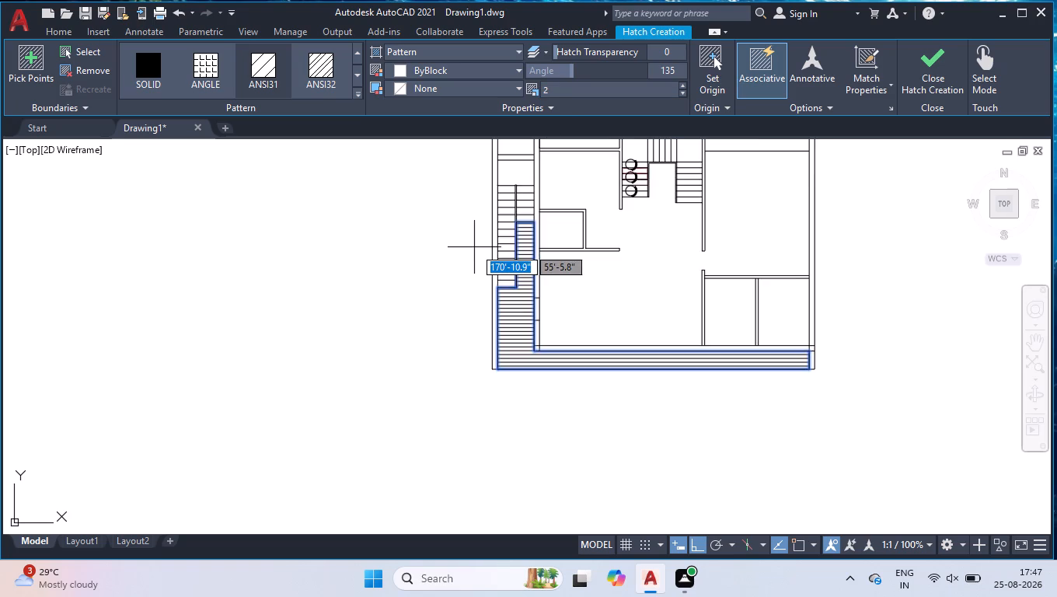
scroll(473, 249, "down", 1)
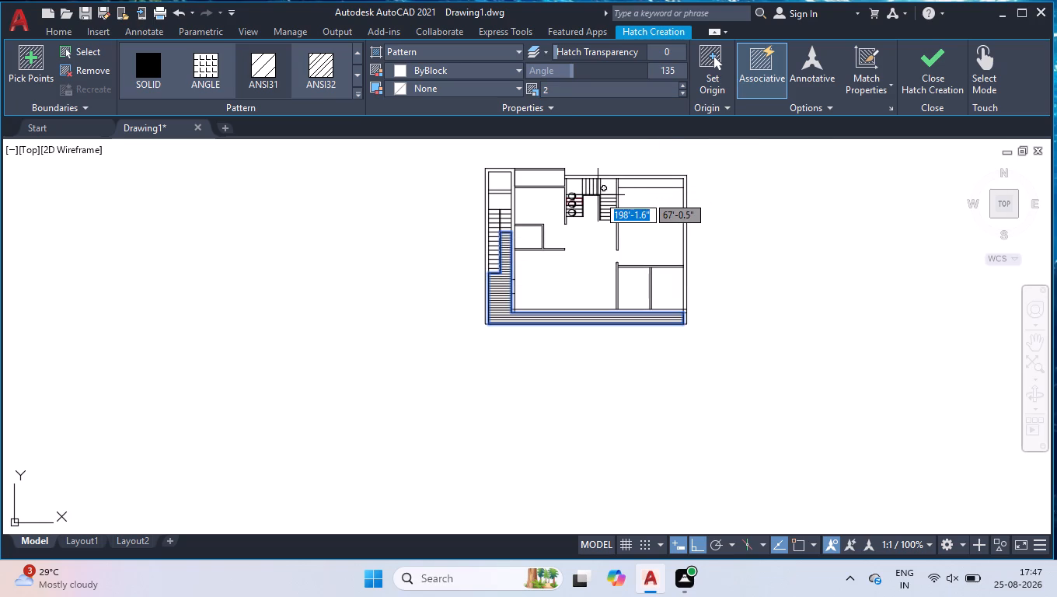
key("Return")
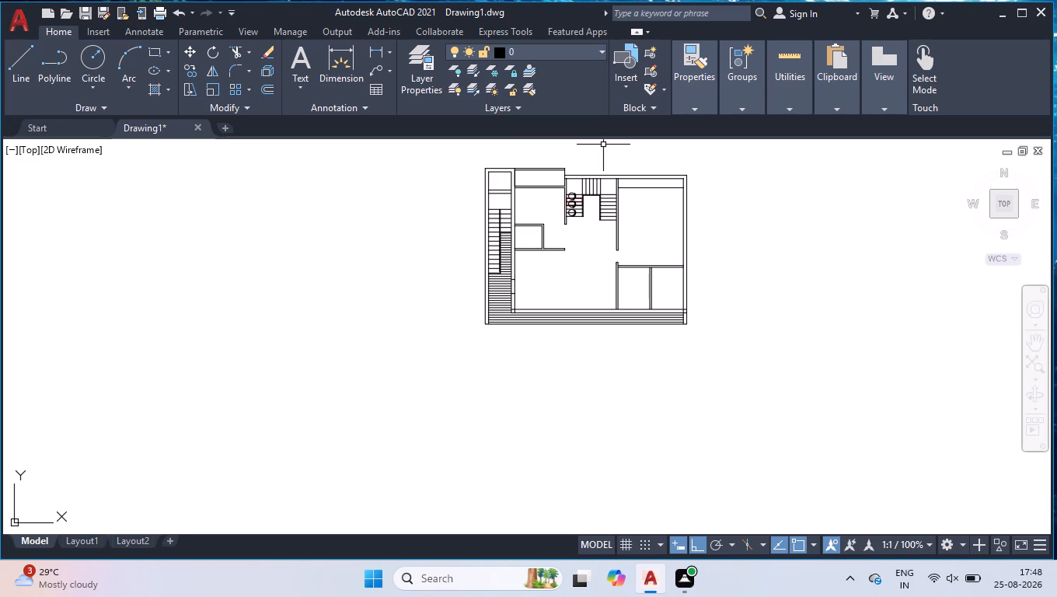
Delete the extra boundary lines along the north end and west side of the hatched passage strip beside the west staircase.
scroll(536, 316, "down", 1)
scroll(566, 232, "up", 1)
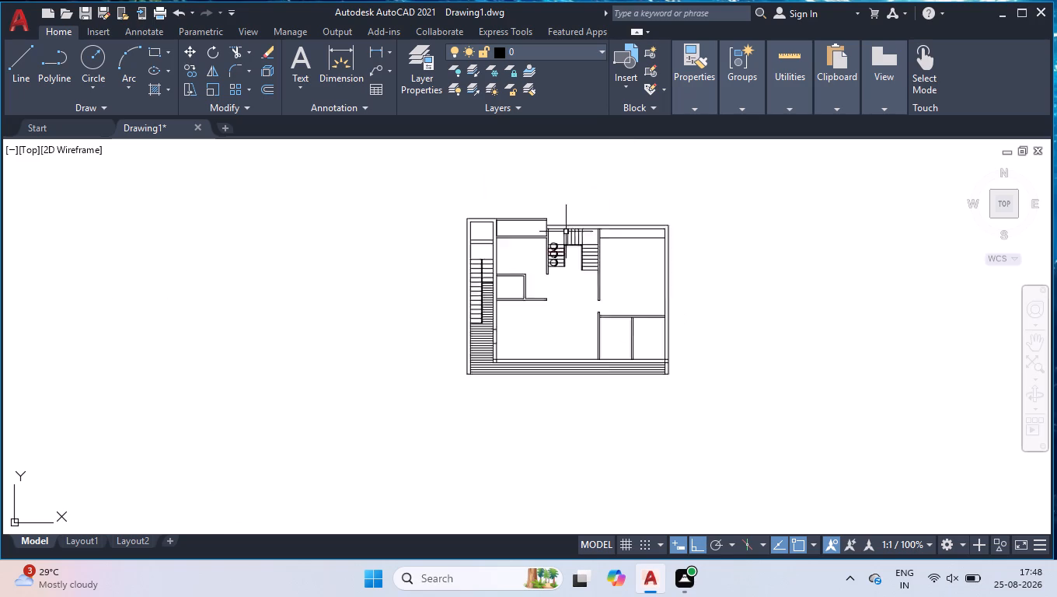
scroll(566, 232, "up", 2)
scroll(528, 283, "down", 1)
scroll(451, 442, "up", 4)
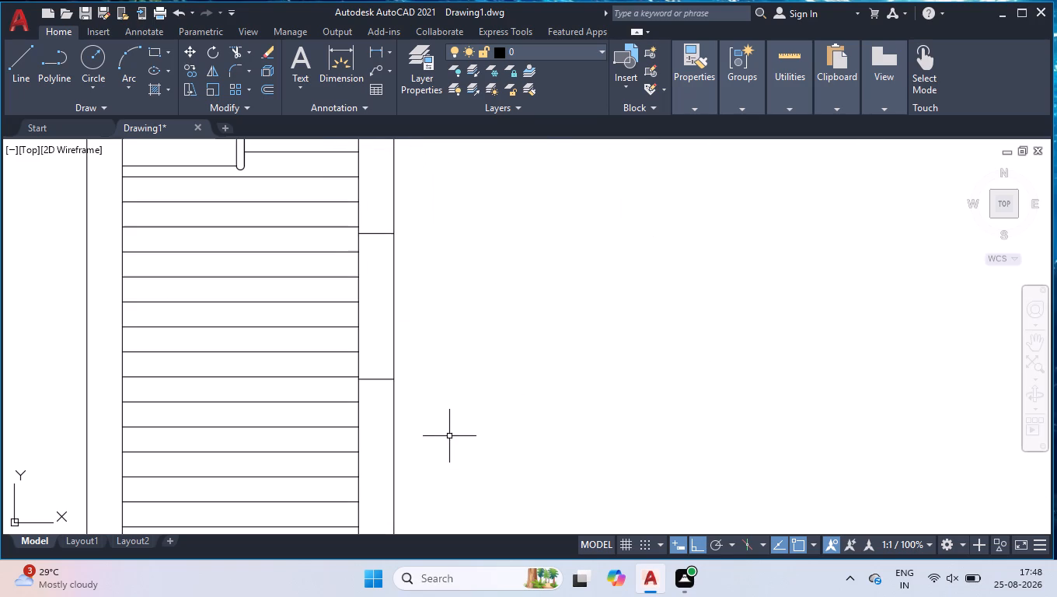
scroll(463, 533, "down", 1)
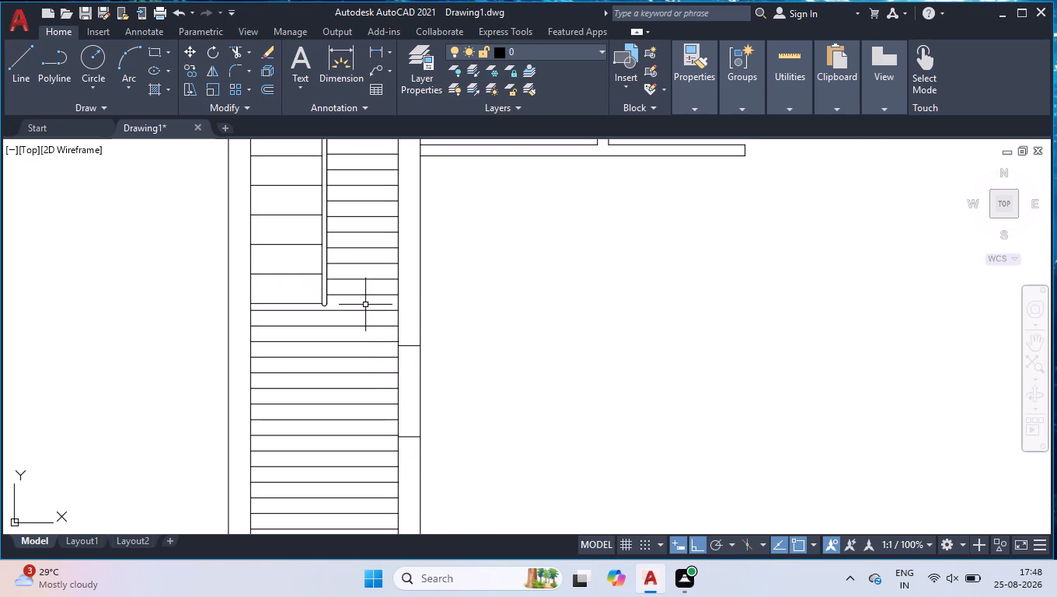
scroll(343, 246, "down", 2)
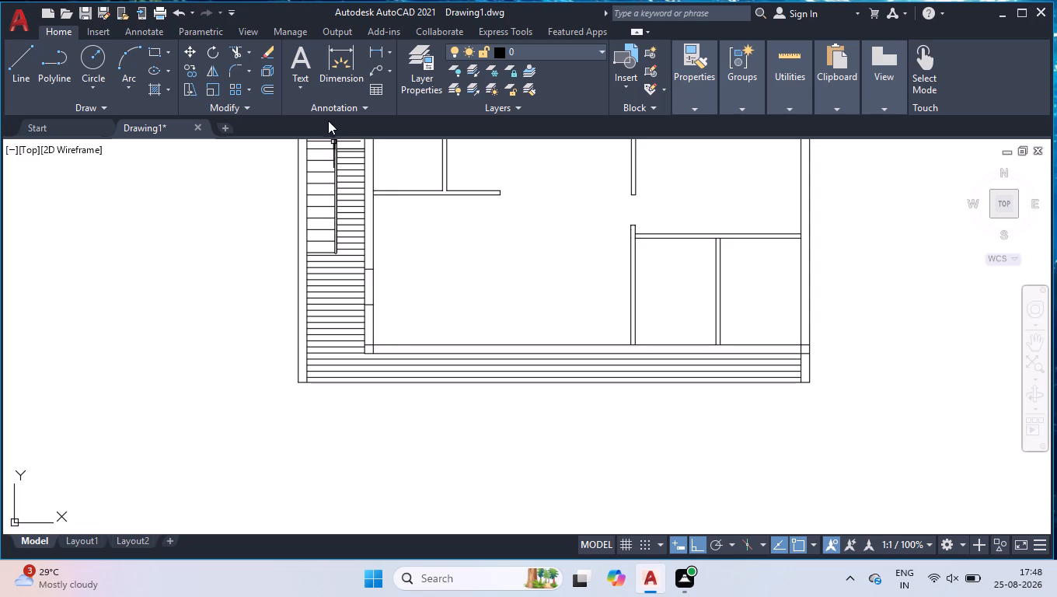
scroll(340, 143, "up", 3)
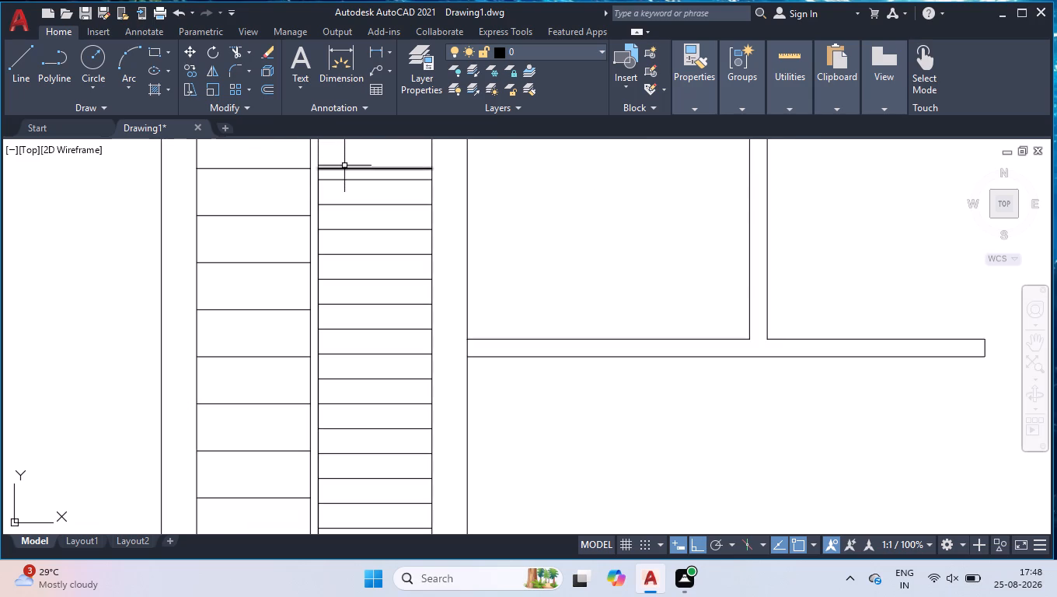
left_click(344, 166)
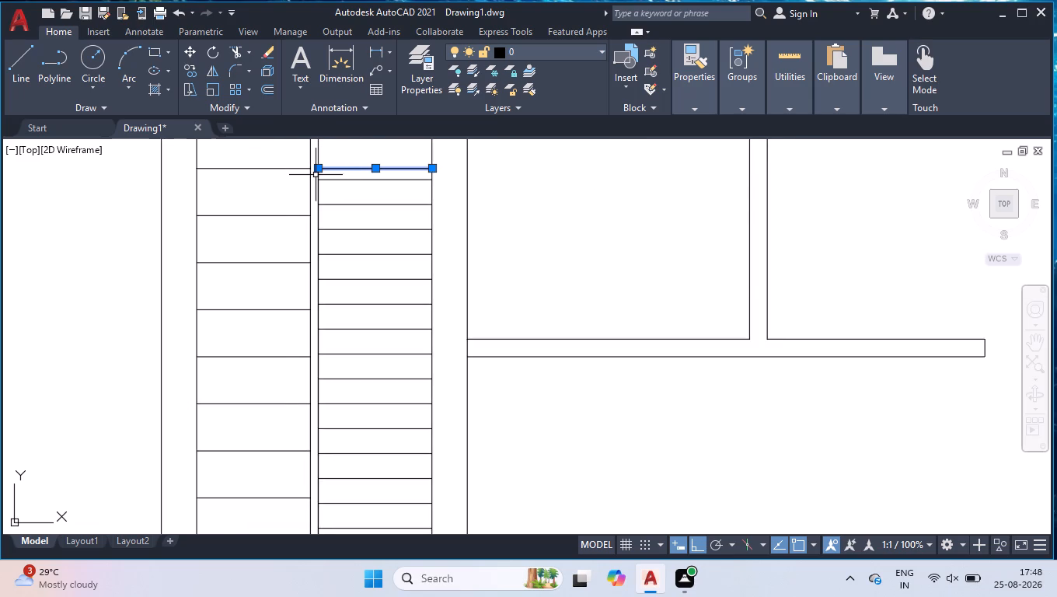
left_click(317, 175)
key("Delete")
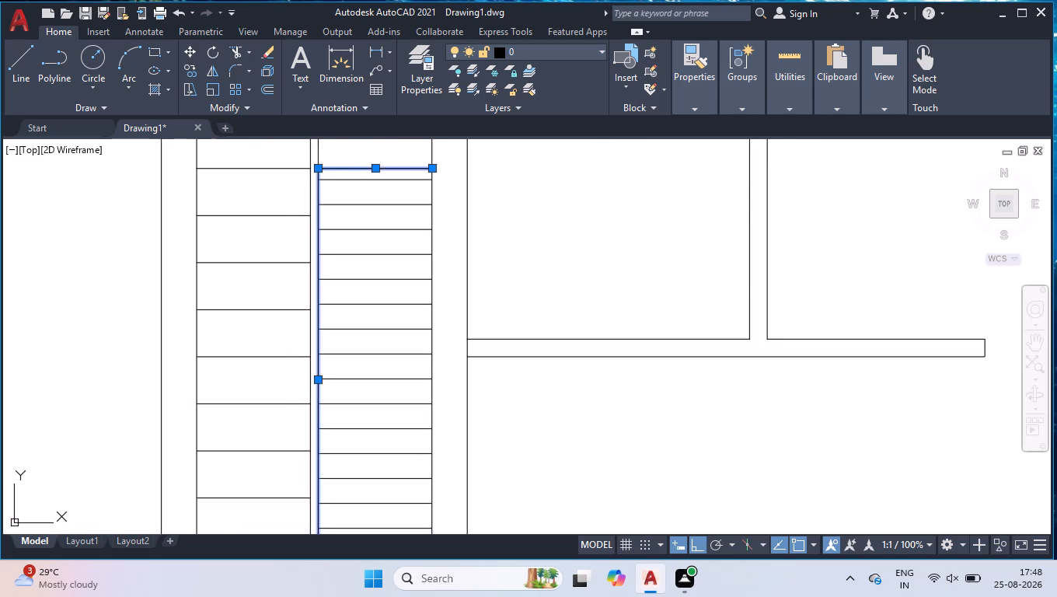
scroll(424, 190, "down", 1)
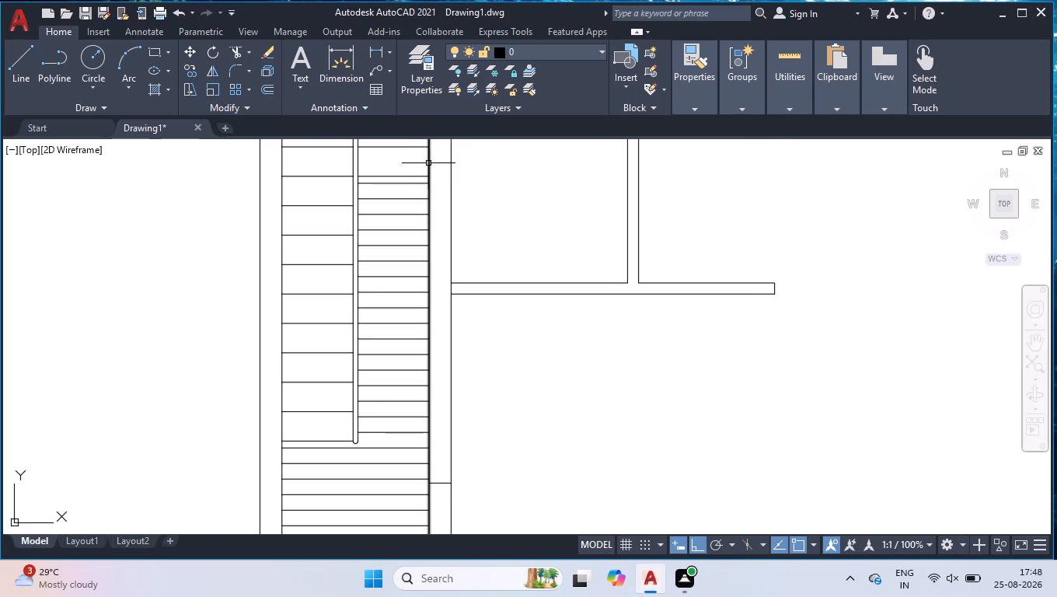
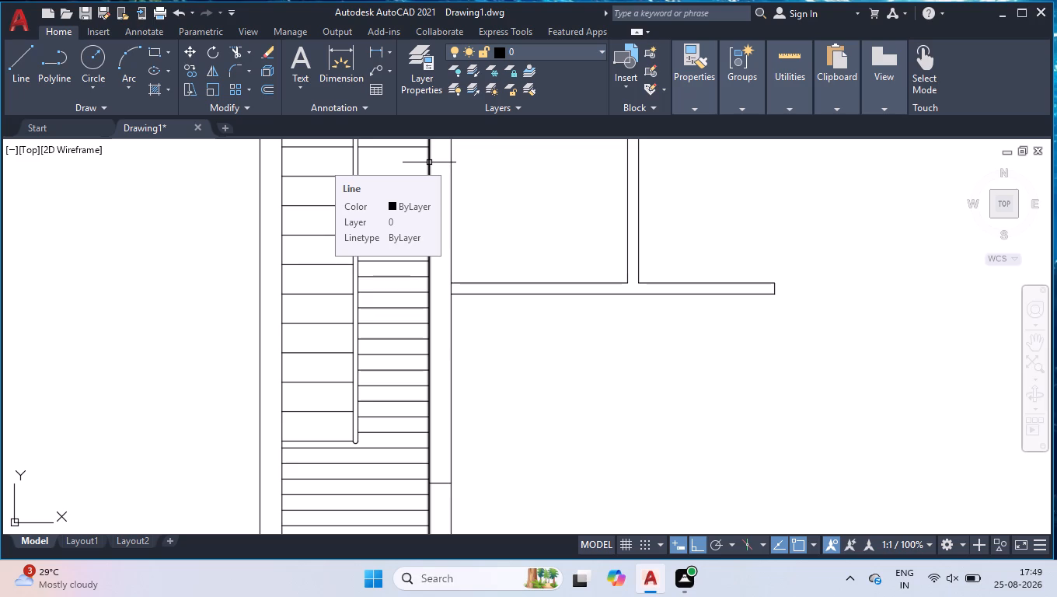
Place a multiline text reading UTILITY inside the narrow room north of the plan, east of the west staircase.
scroll(626, 346, "down", 2)
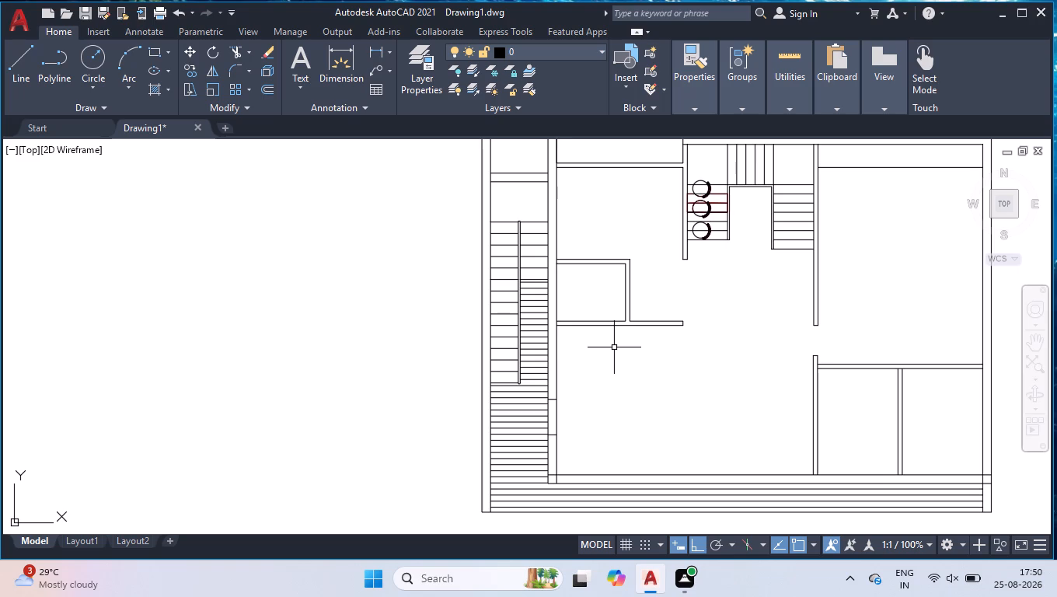
scroll(397, 340, "down", 2)
scroll(451, 335, "up", 1)
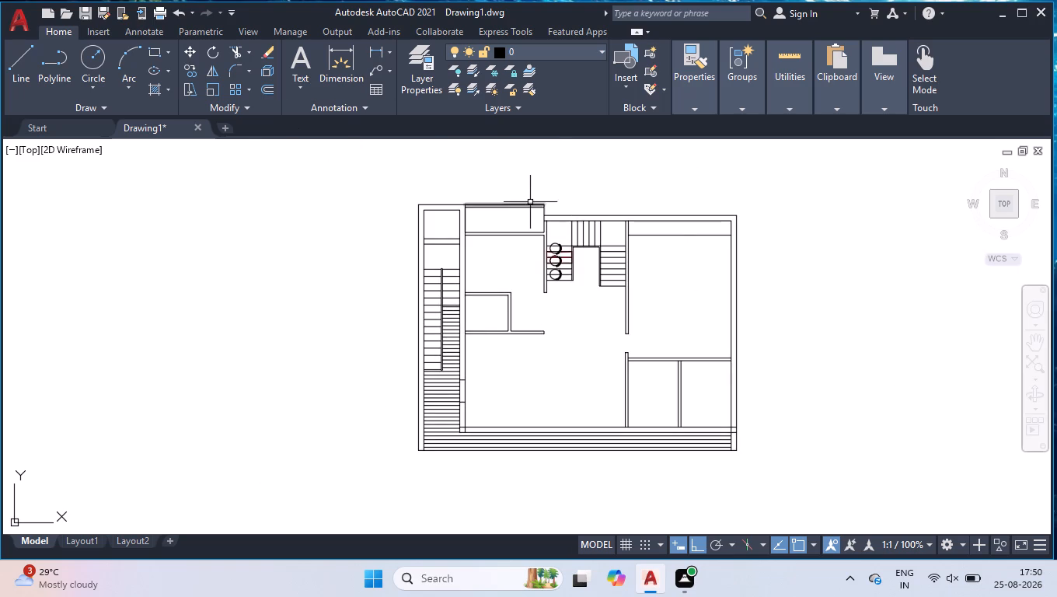
scroll(530, 202, "up", 3)
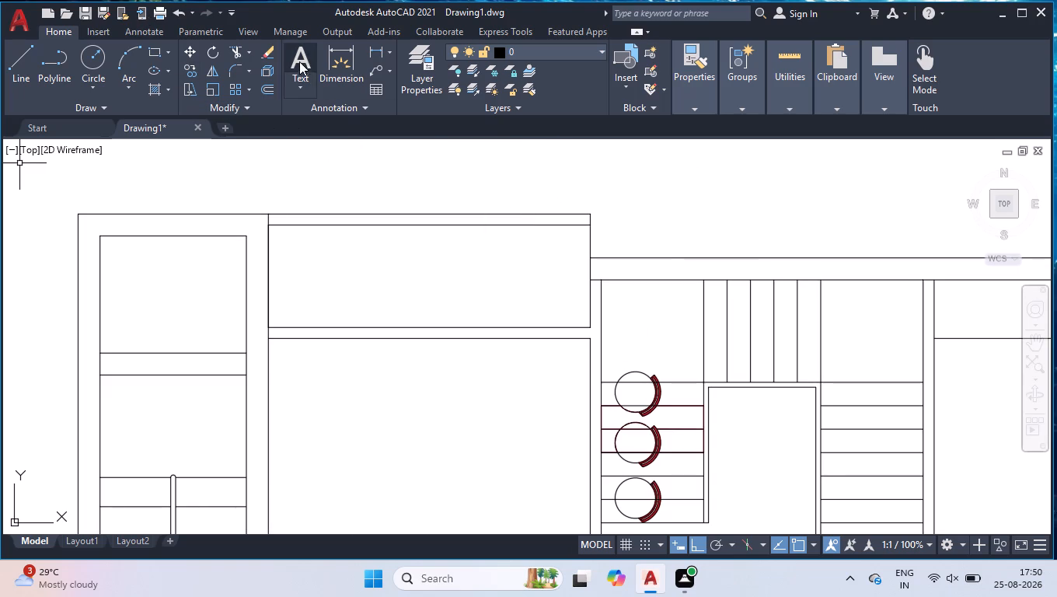
left_click(299, 61)
left_click(348, 265)
left_click(505, 297)
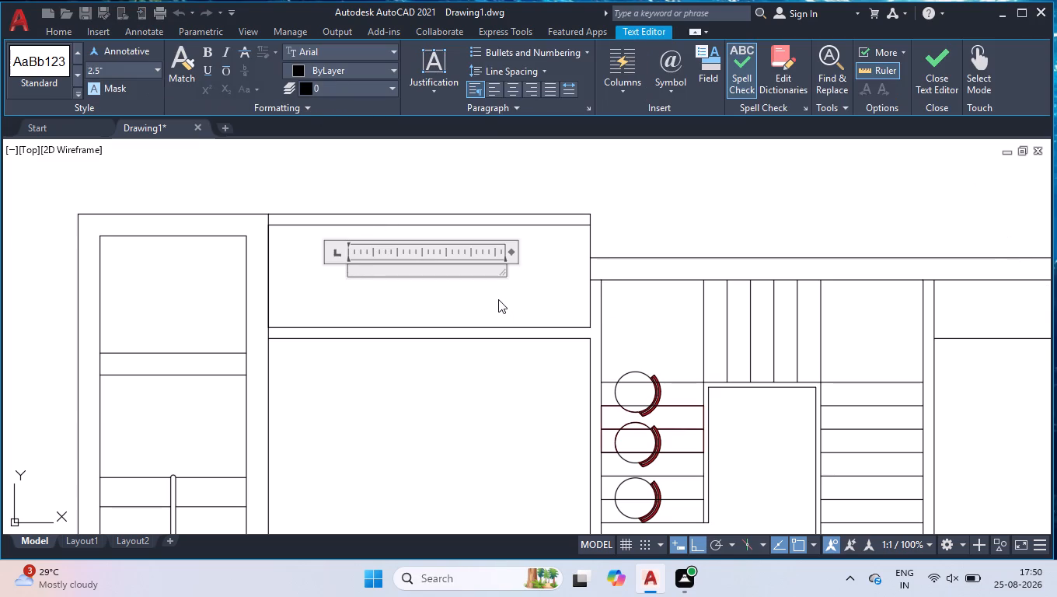
type("UTILITY")
Underline and centre the UTILITY text, keep it non-bold, and narrow its text frame to about half the width.
left_click_drag(403, 274, 190, 253)
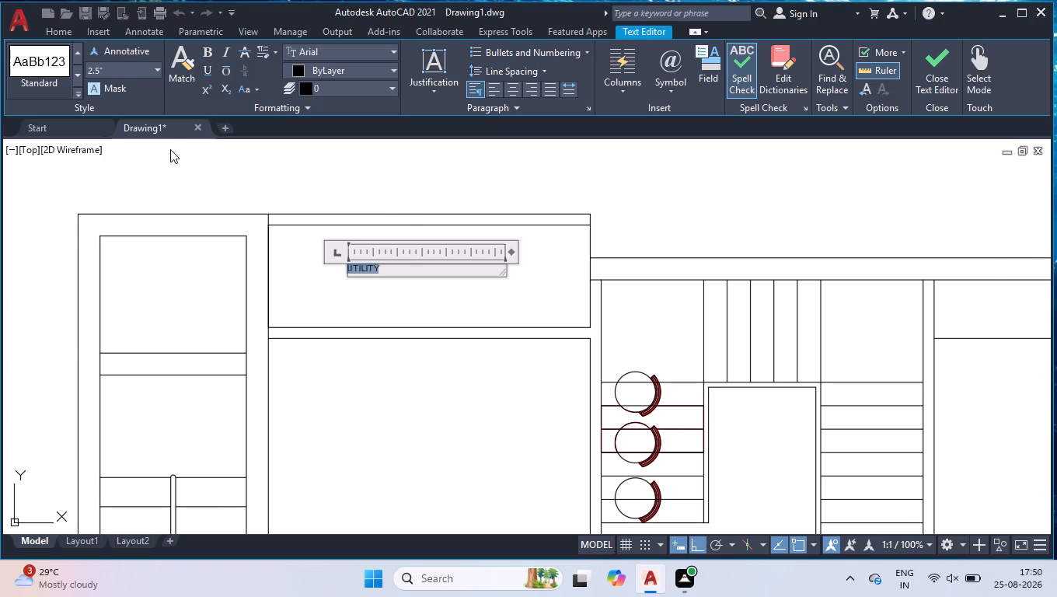
left_click(203, 50)
scroll(358, 216, "up", 2)
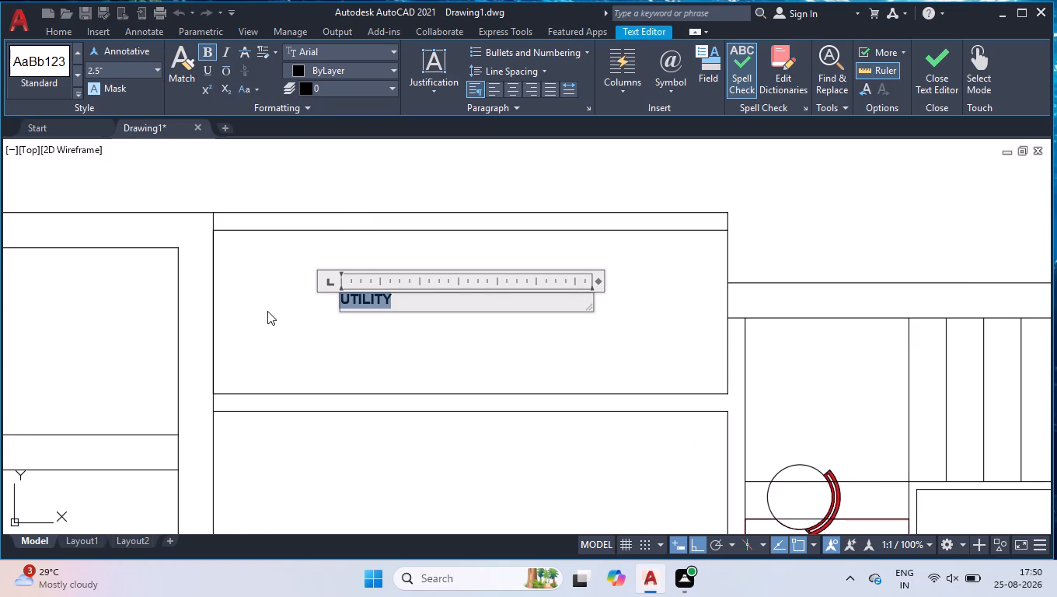
left_click(208, 53)
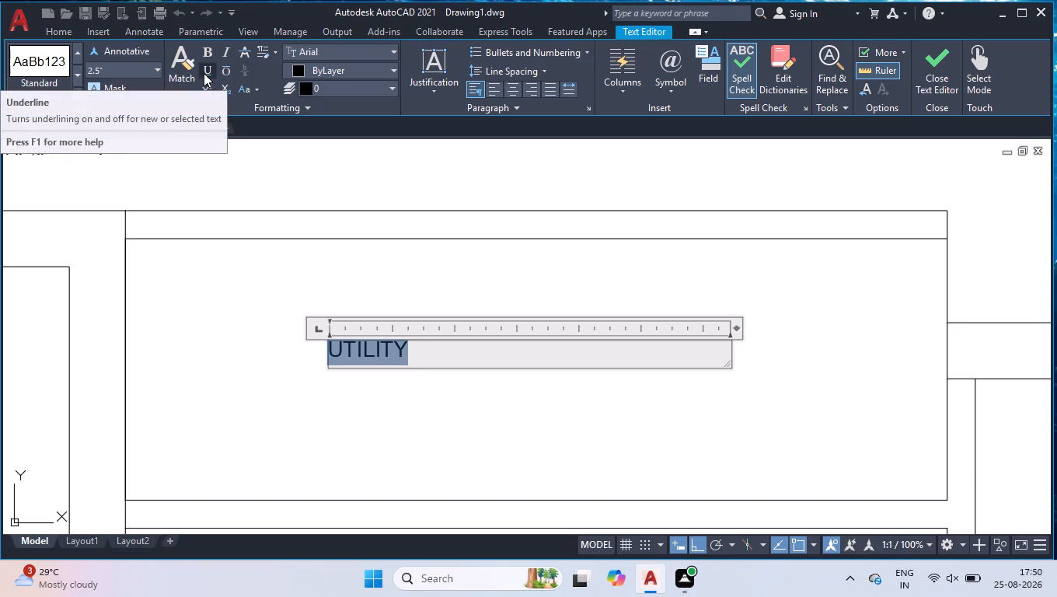
left_click(204, 72)
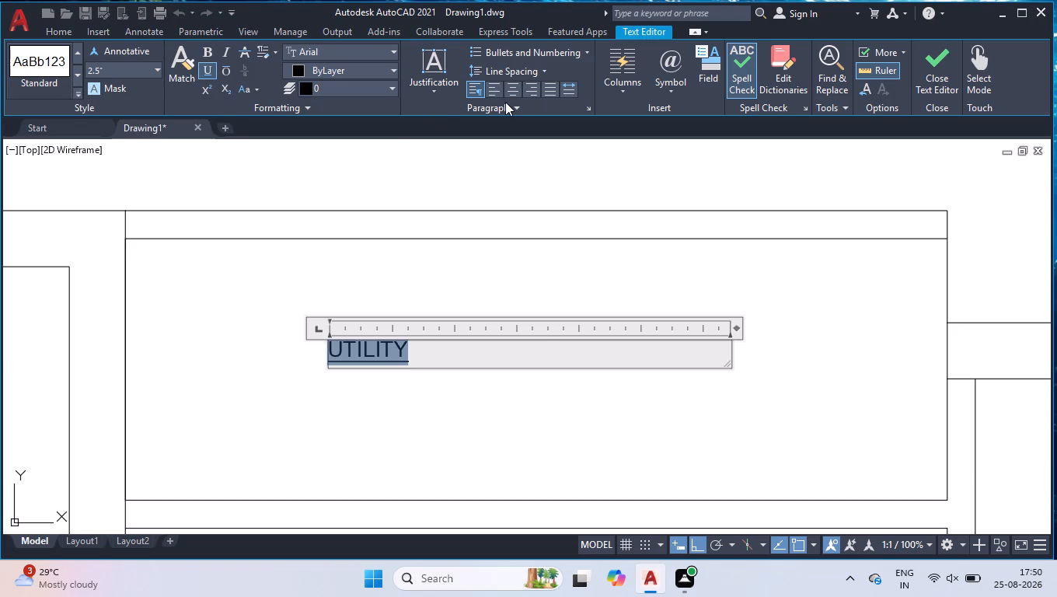
left_click(509, 88)
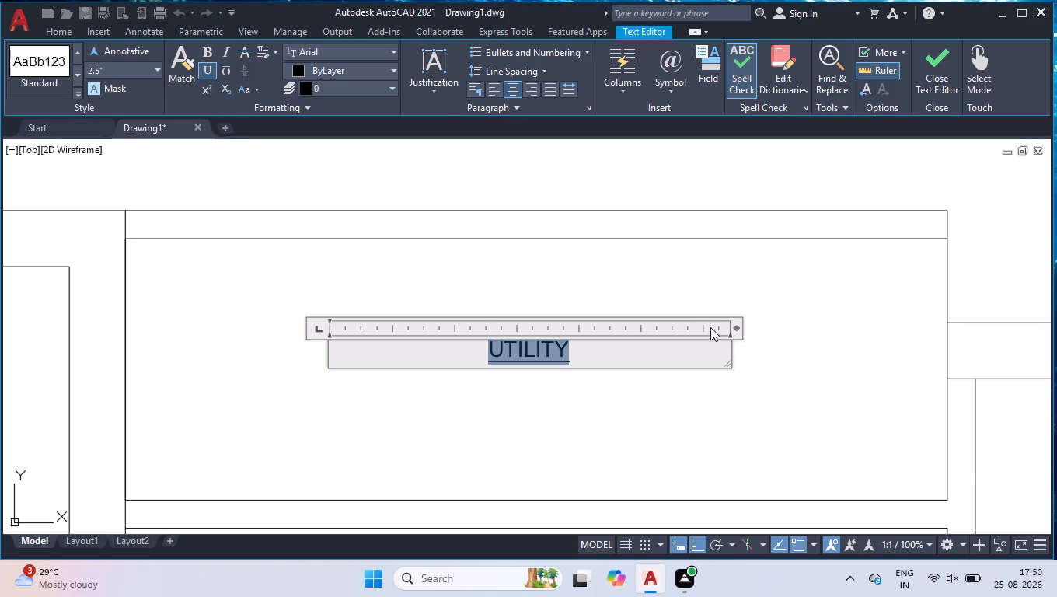
left_click_drag(738, 326, 539, 327)
Add a second line reading 11'0" X 3'6" below UTILITY and finish the text.
left_click(487, 354)
key("Return")
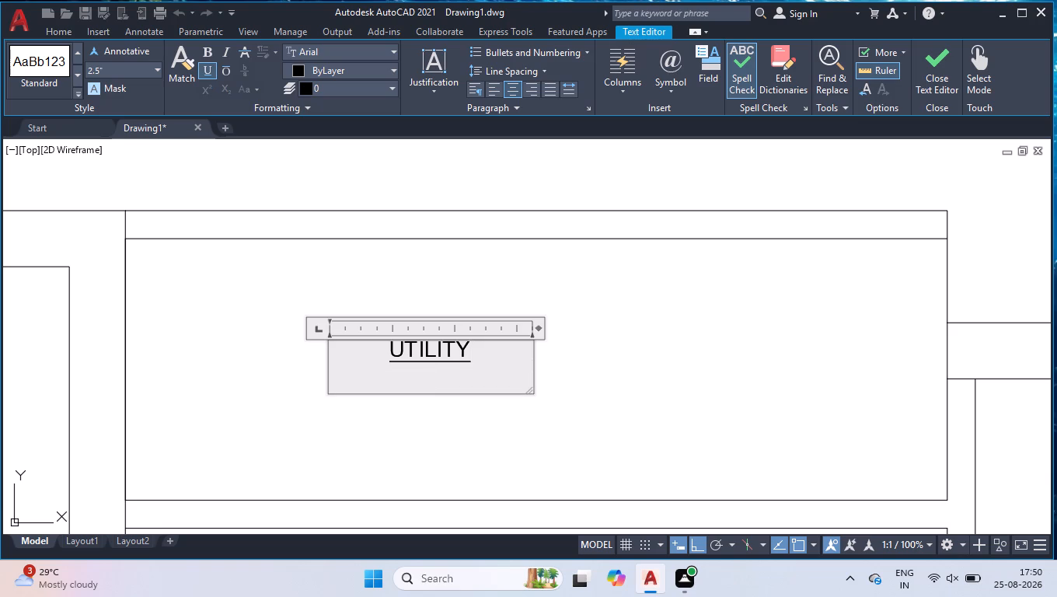
type("11'")
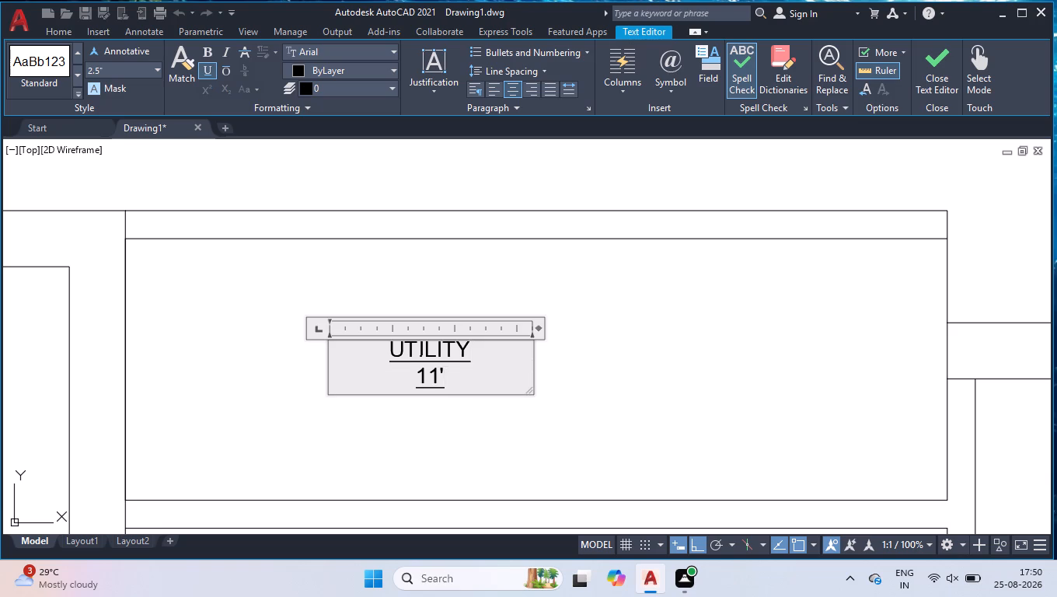
key("0")
key("shift+quotedbl")
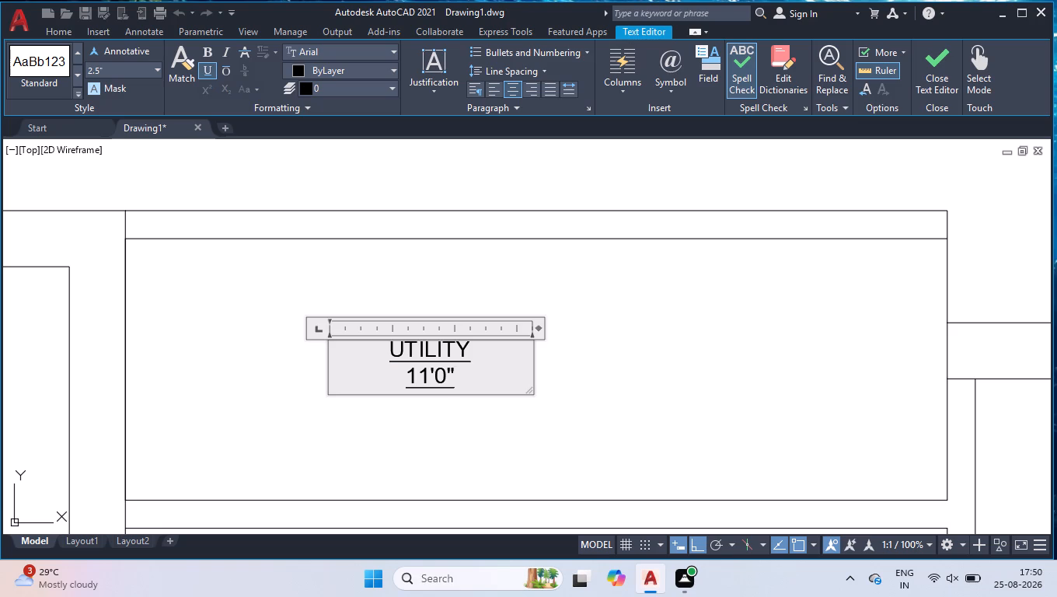
key("space")
type("XX")
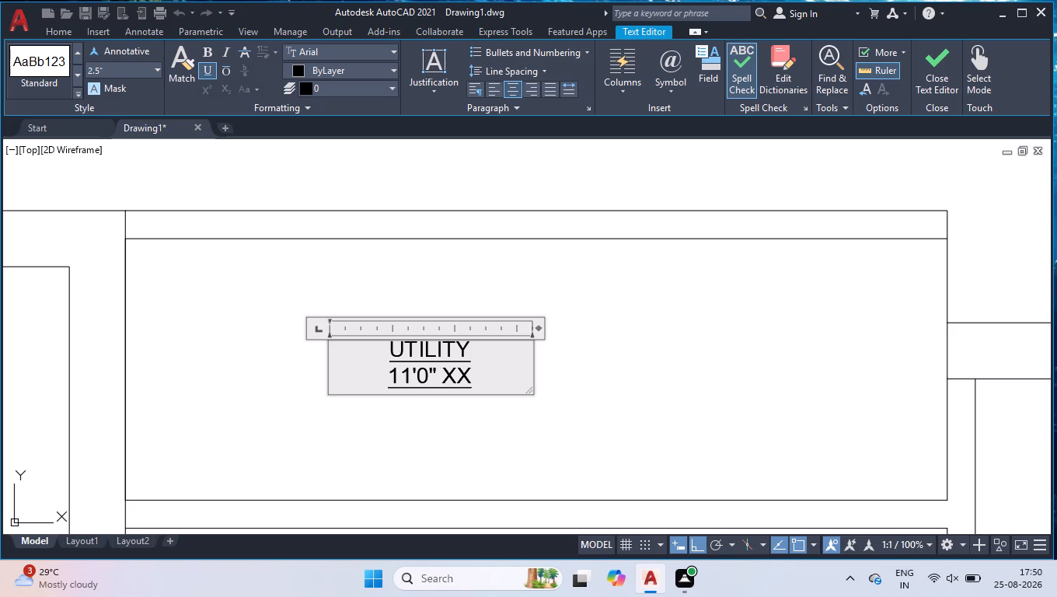
key("BackSpace")
key("space")
key("3")
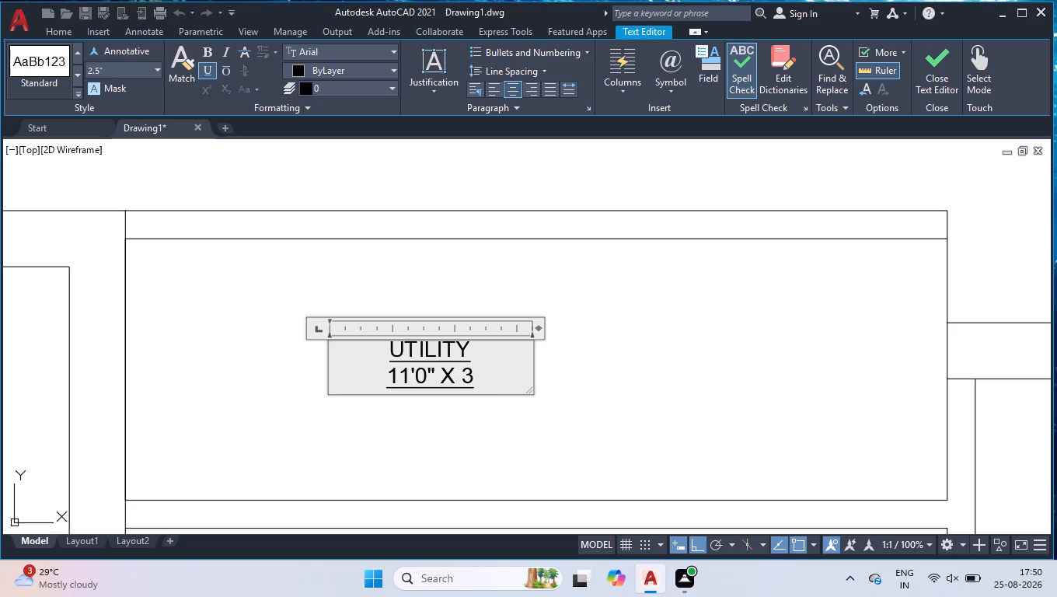
key("apostrophe")
type("6\"")
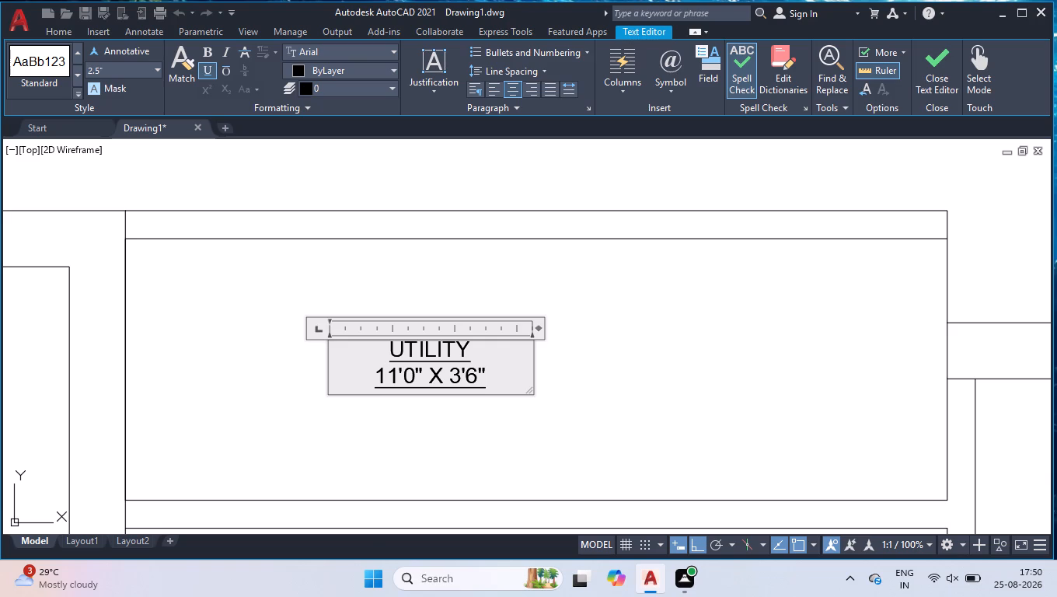
left_click(691, 309)
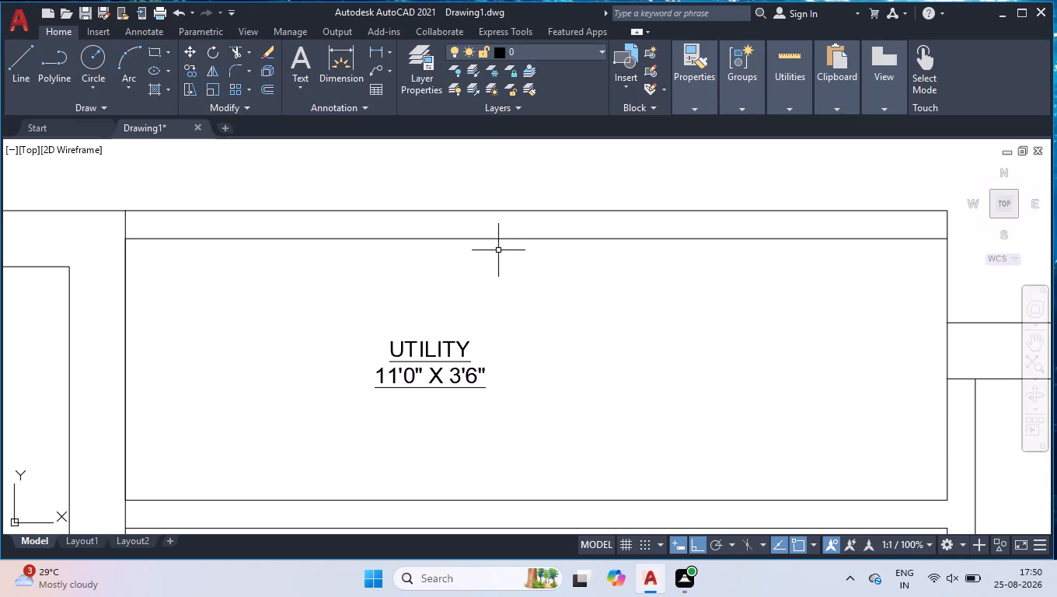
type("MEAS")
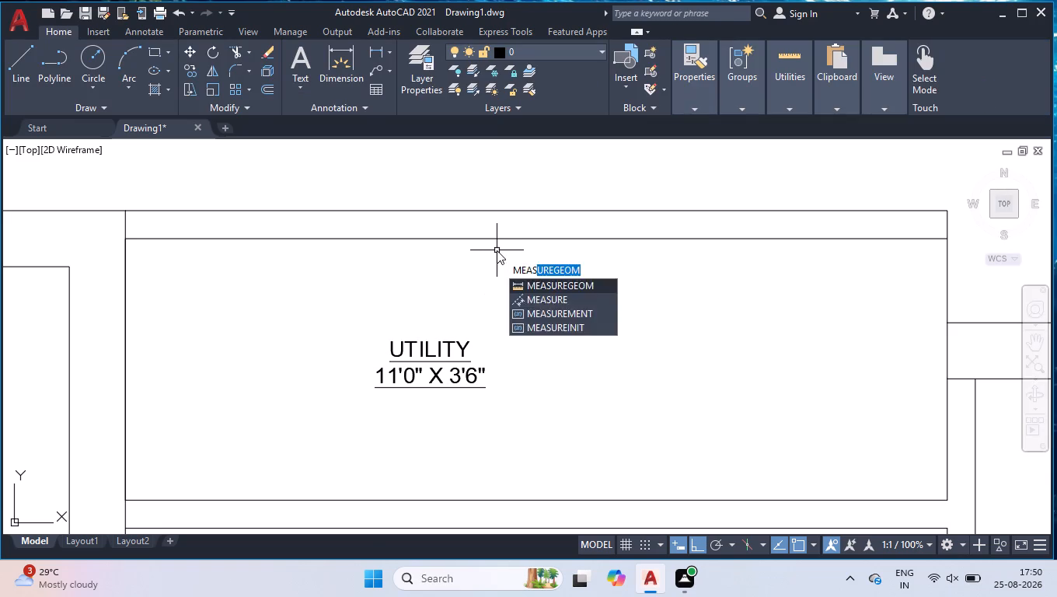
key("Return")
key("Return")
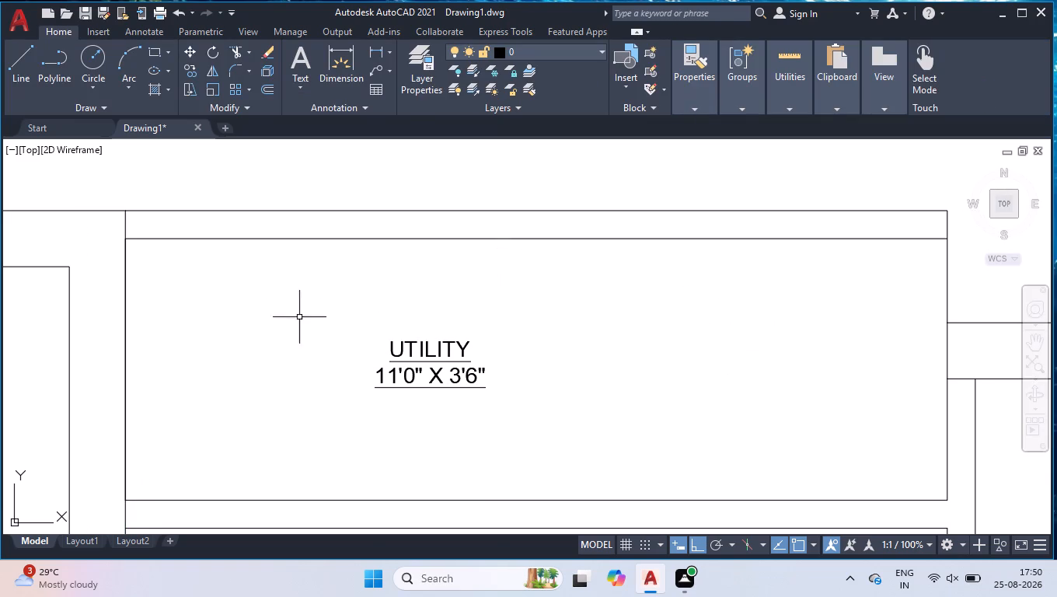
Move the UTILITY label slightly east, toward the middle of its room.
left_click(398, 346)
left_click(374, 368)
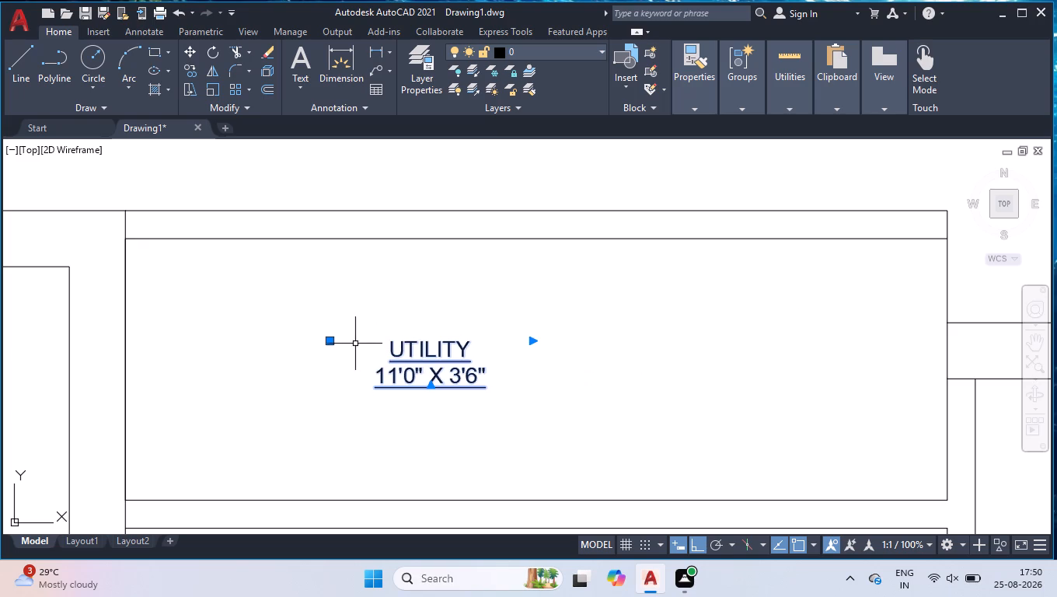
left_click(331, 340)
left_click(396, 335)
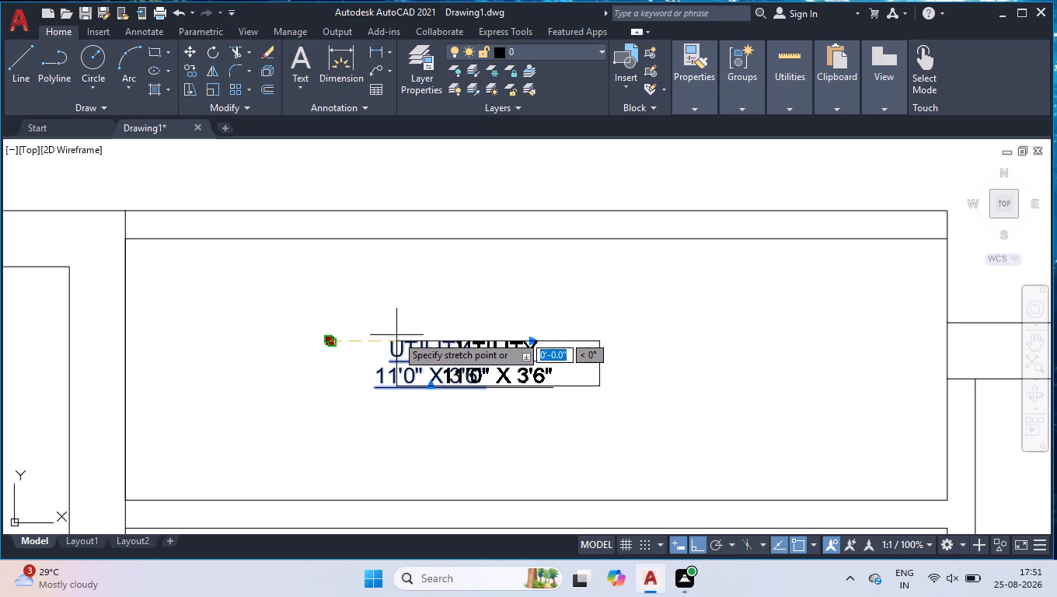
left_click(327, 340)
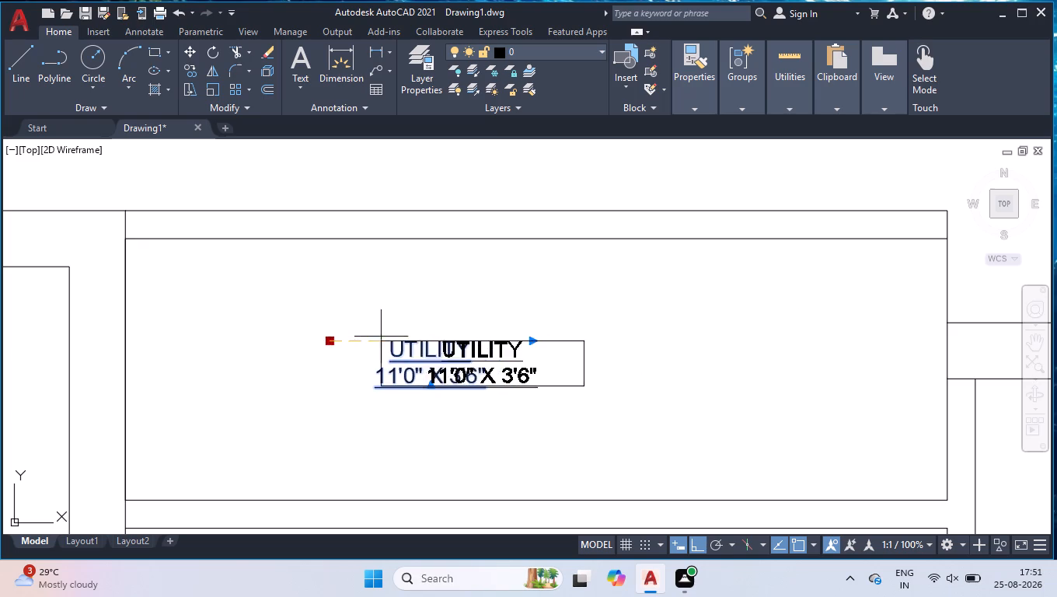
left_click(413, 337)
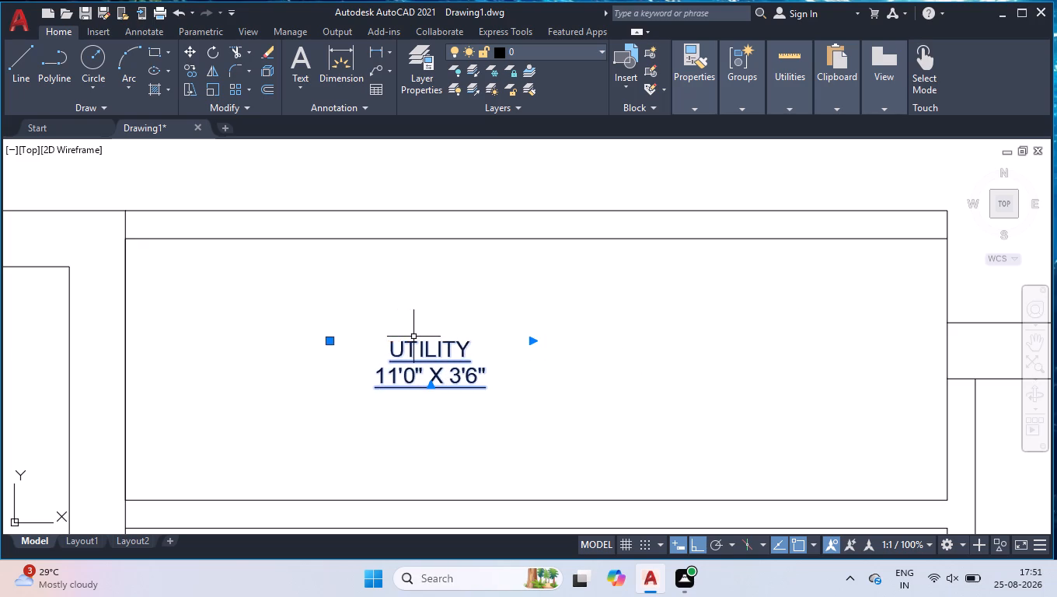
left_click_drag(326, 341, 336, 342)
left_click(528, 329)
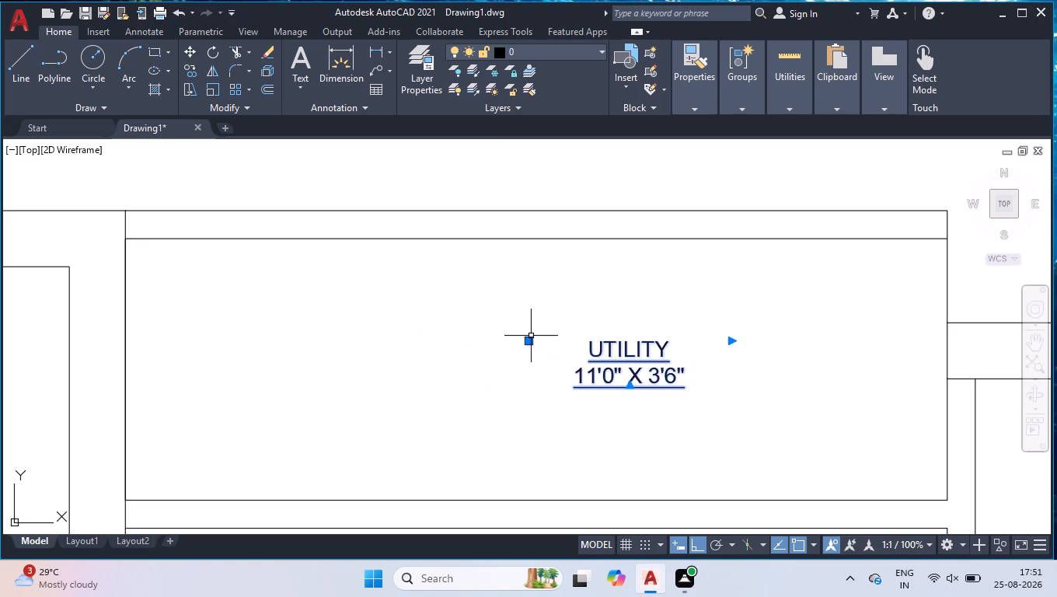
left_click(529, 340)
left_click(389, 348)
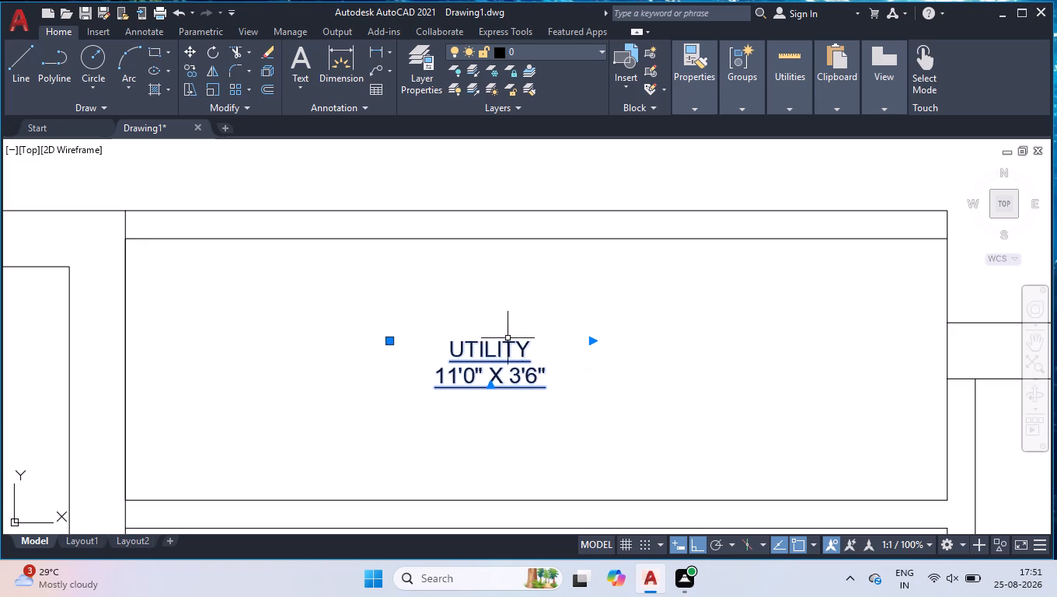
Narrow the UTILITY label's text frame from its east side by about 8" and deselect it.
left_click(594, 341)
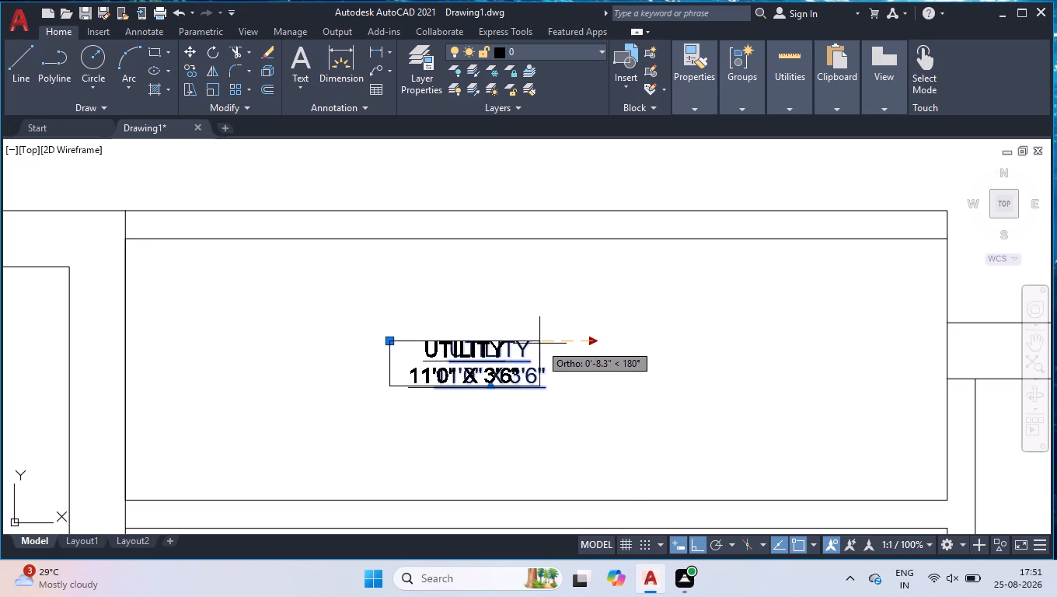
left_click(539, 344)
left_click_drag(559, 328, 550, 332, "shift")
left_click(371, 438, "shift")
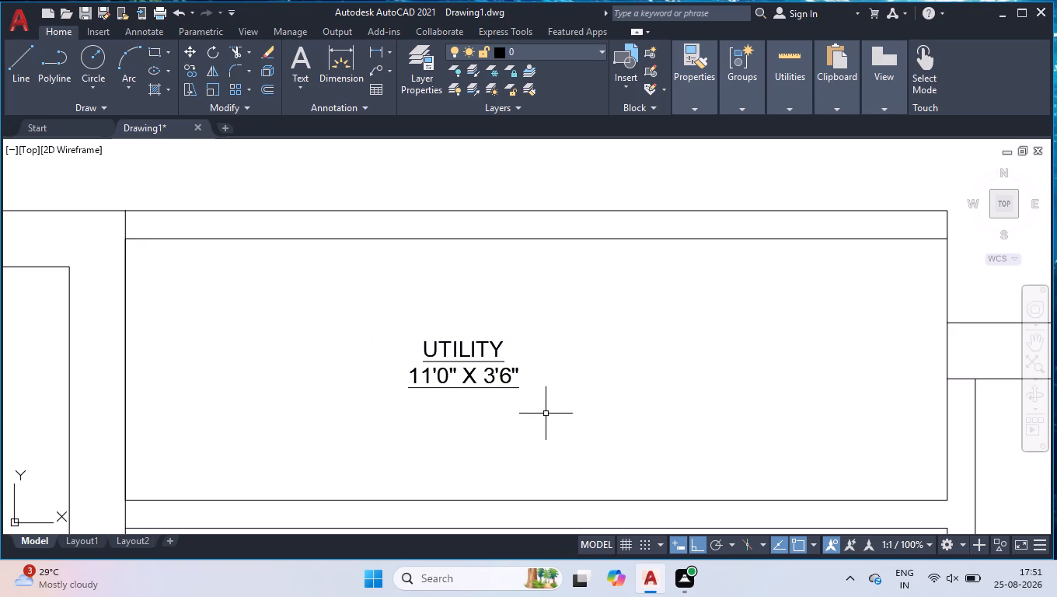
Hatch the utility room around its label with the current line pattern at scale 2 and angle 45 so the lines run vertically.
left_click(152, 85)
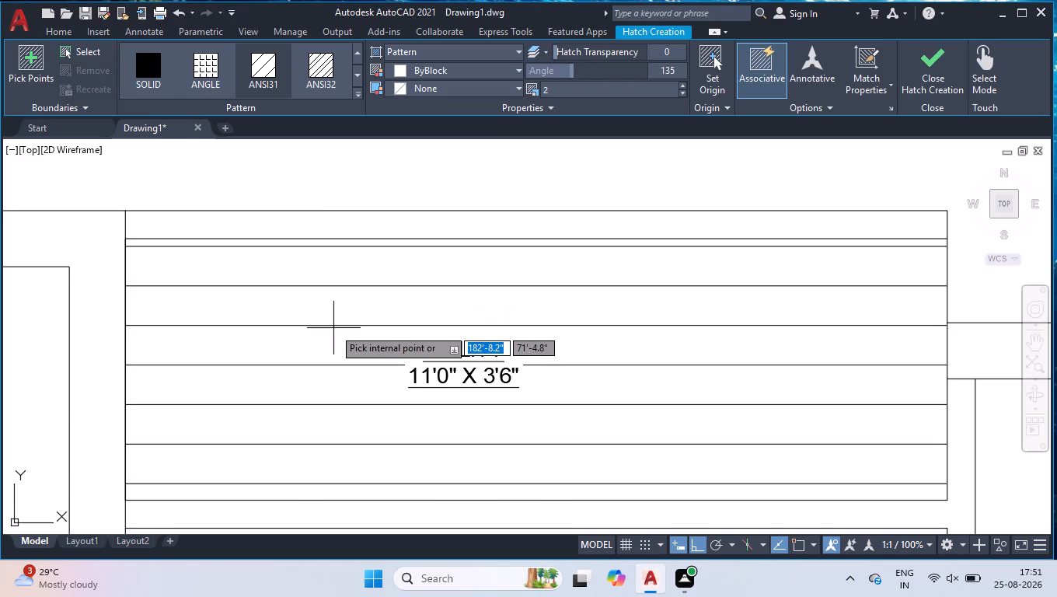
left_click(333, 328)
left_click_drag(627, 70, 610, 74)
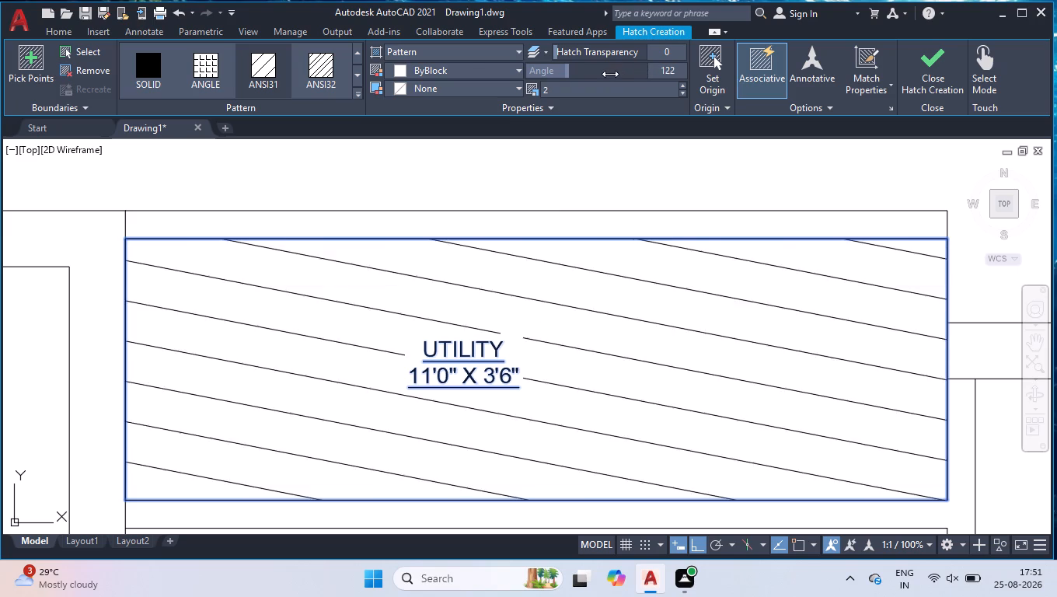
left_click_drag(610, 74, 577, 79)
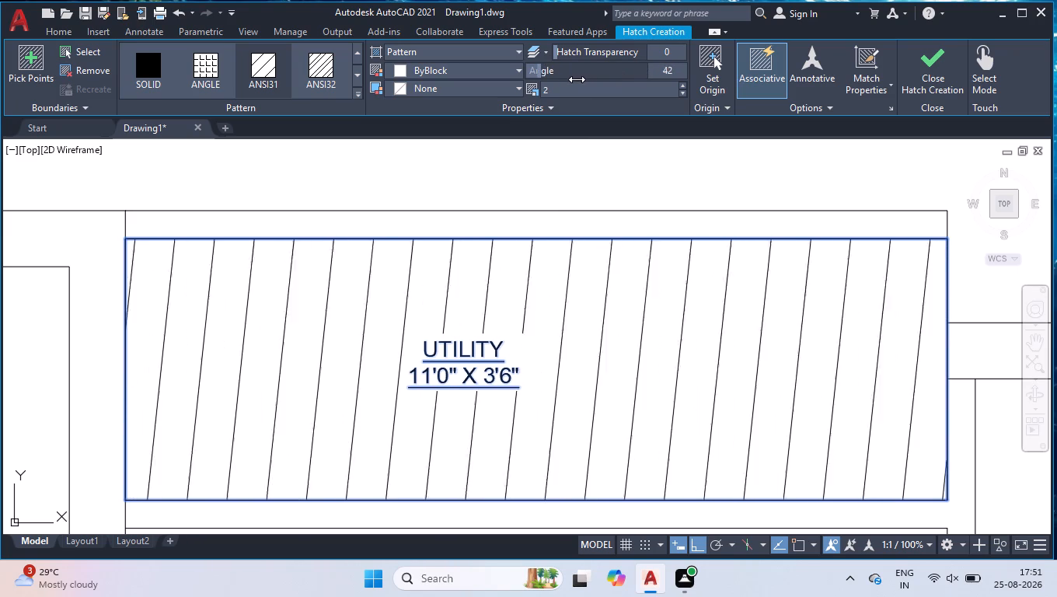
left_click_drag(577, 79, 581, 80)
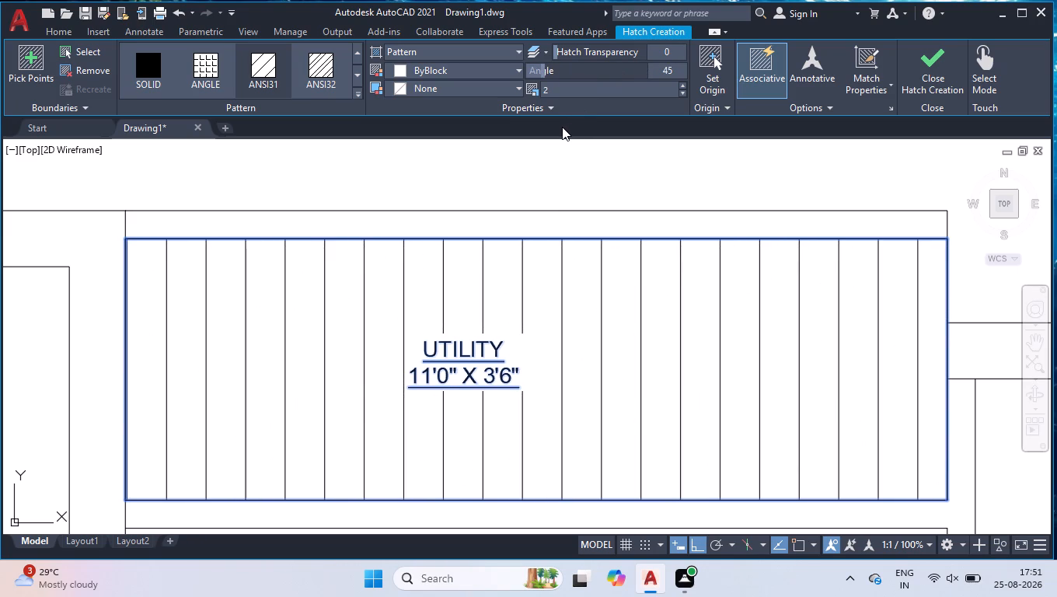
key("Return")
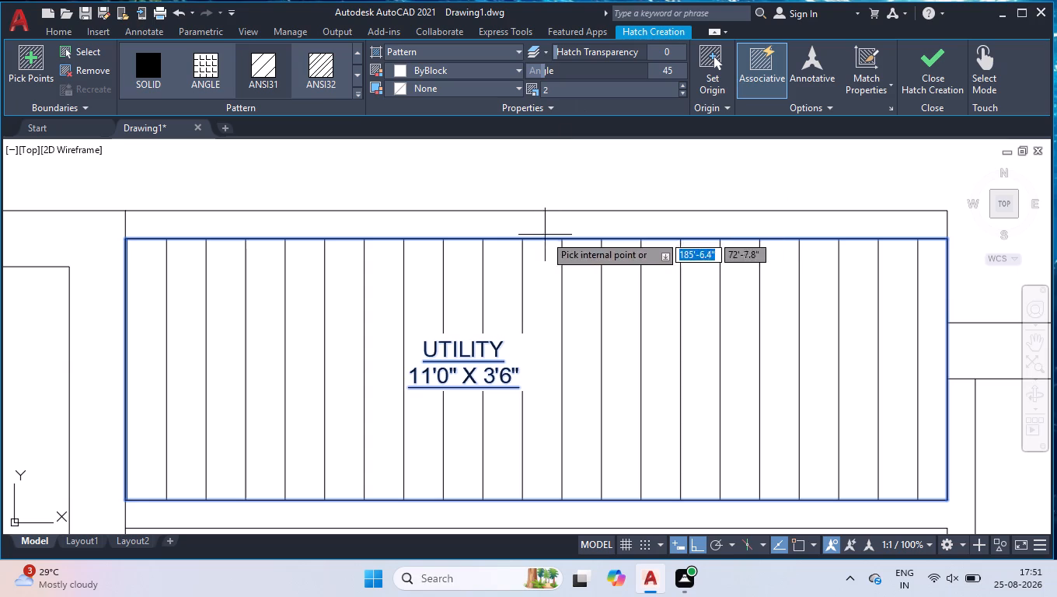
key("Return")
Shift the UTILITY label slightly east within the hatched utility room and deselect it.
left_click(467, 352)
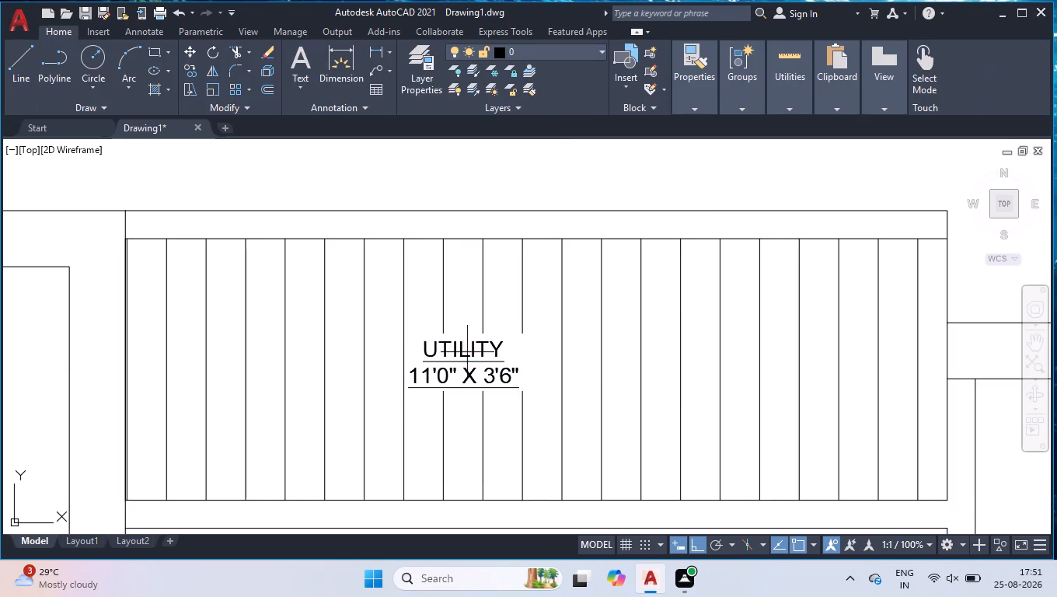
left_click(408, 365)
left_click(387, 343)
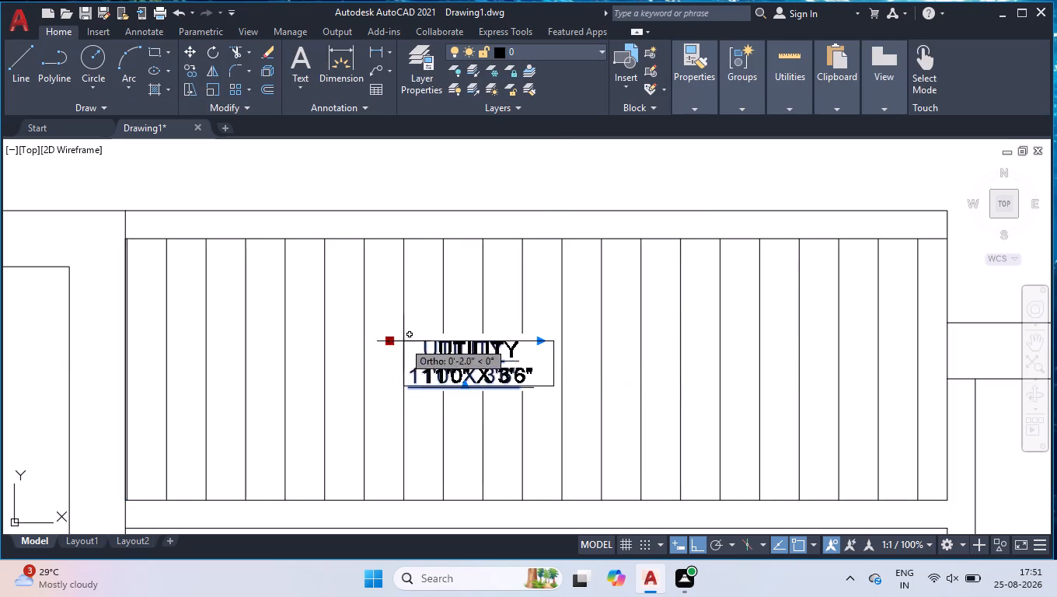
left_click(422, 340)
scroll(416, 344, "up", 2)
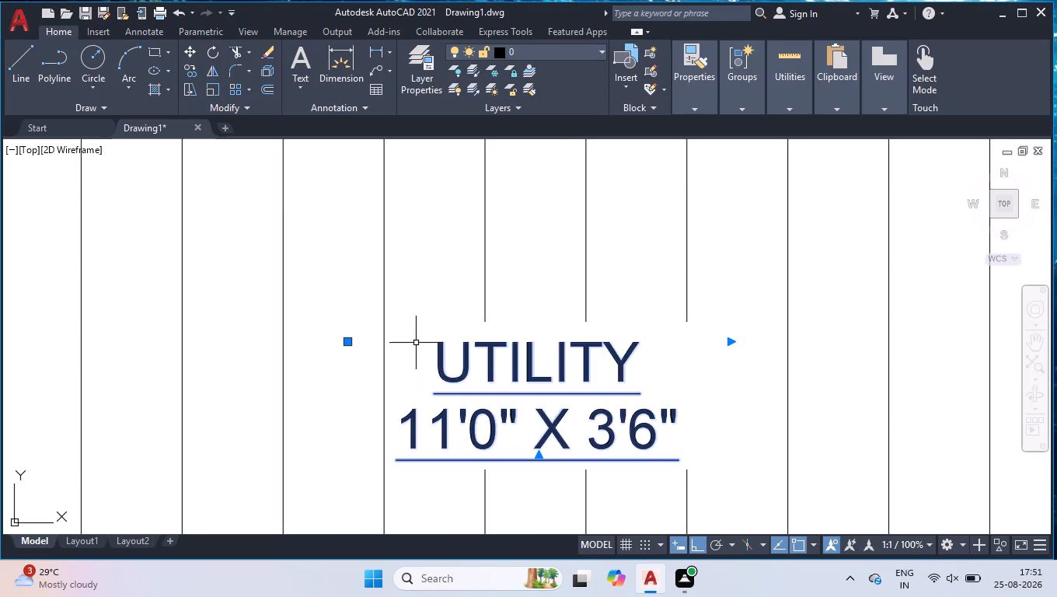
left_click(349, 343)
scroll(515, 340, "down", 3)
left_click(590, 338)
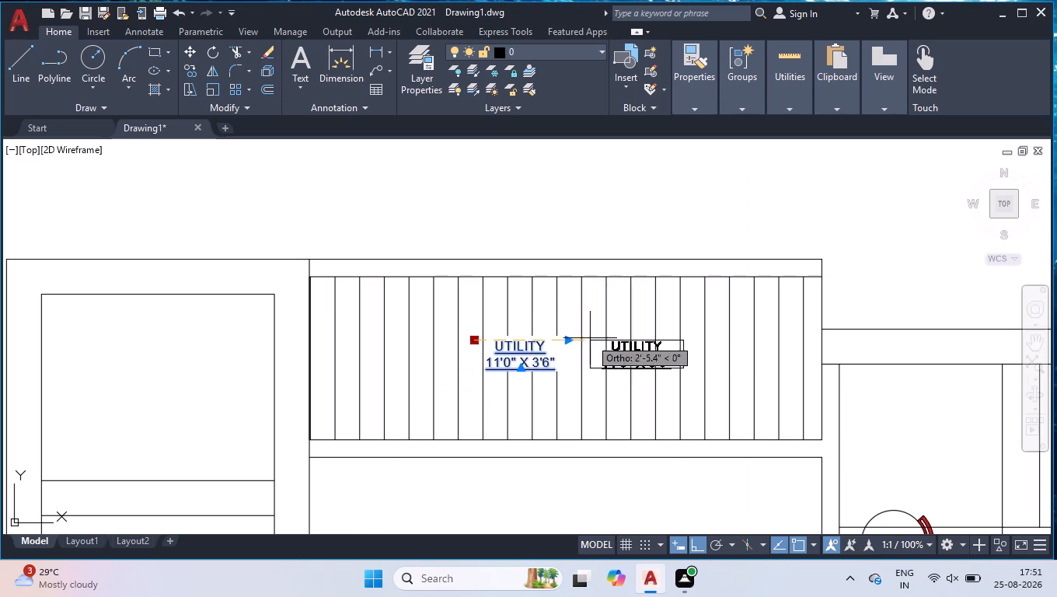
left_click(591, 342)
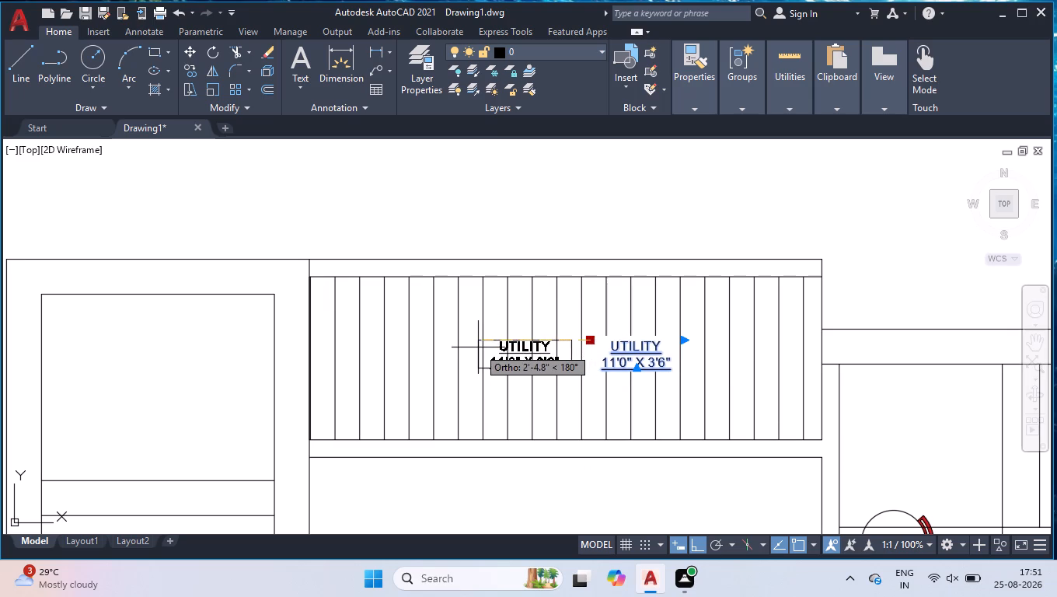
left_click(483, 347)
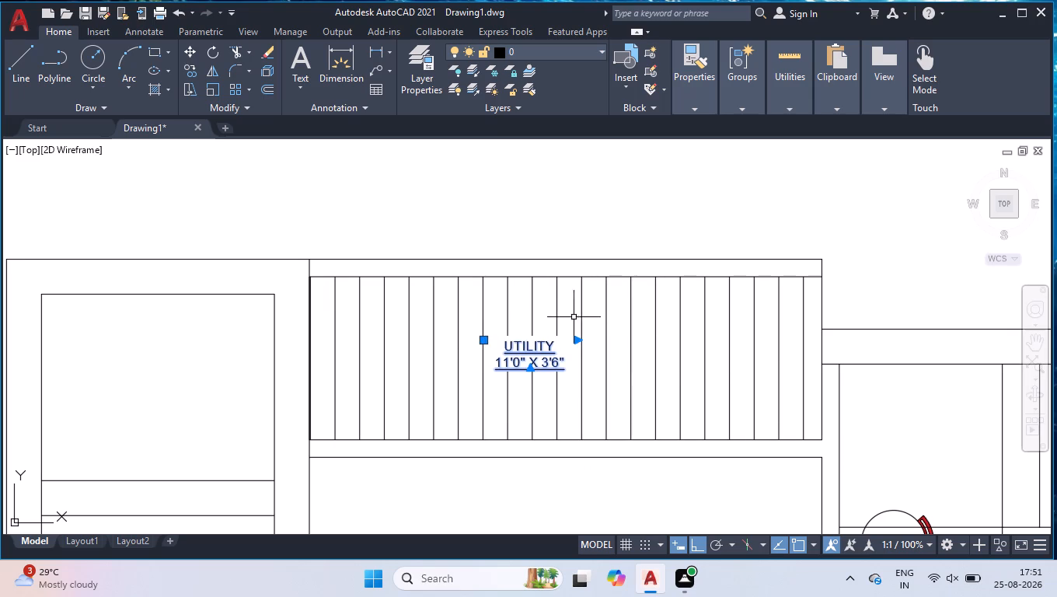
left_click_drag(572, 319, 556, 329, "shift")
left_click(464, 395, "shift")
Draw a connected line over the U-shaped staircase: about 7'-6" north along the east flight, west across the landing, and about 4'-2" south.
scroll(489, 378, "down", 2)
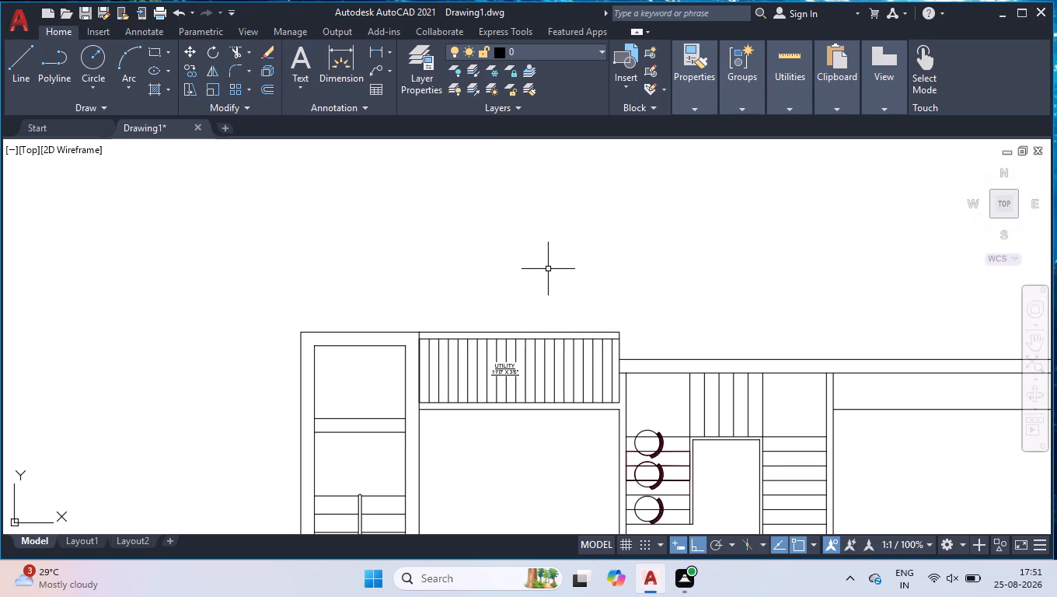
scroll(544, 279, "down", 2)
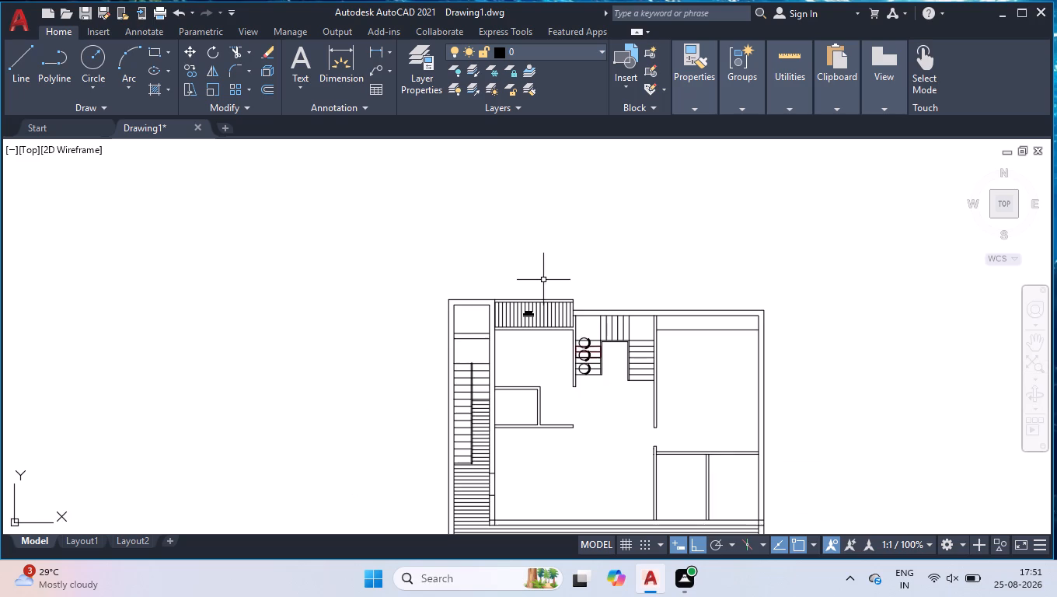
scroll(583, 305, "up", 1)
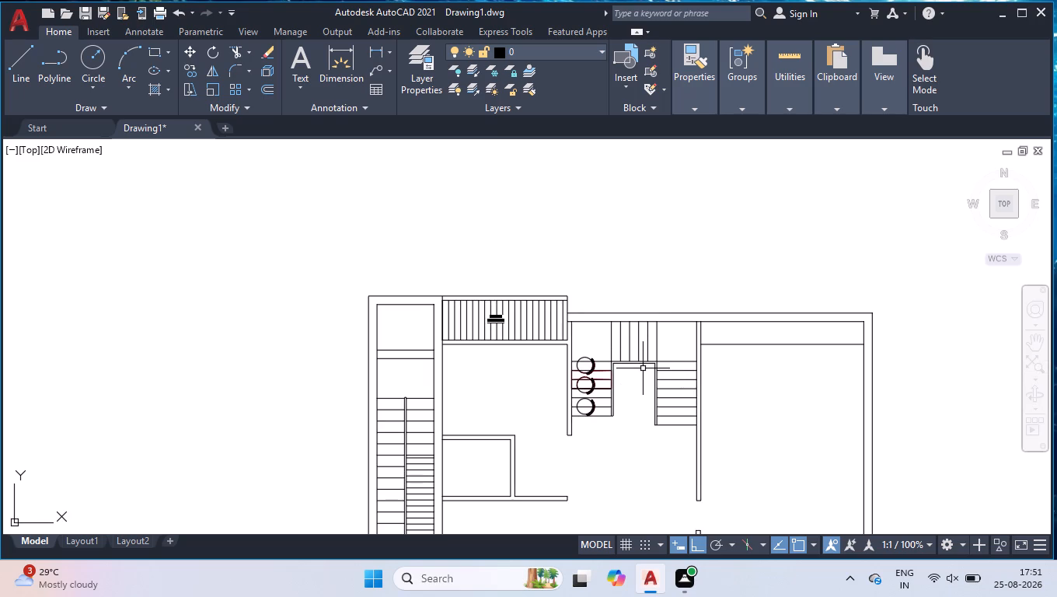
scroll(682, 435, "up", 3)
scroll(683, 431, "down", 2)
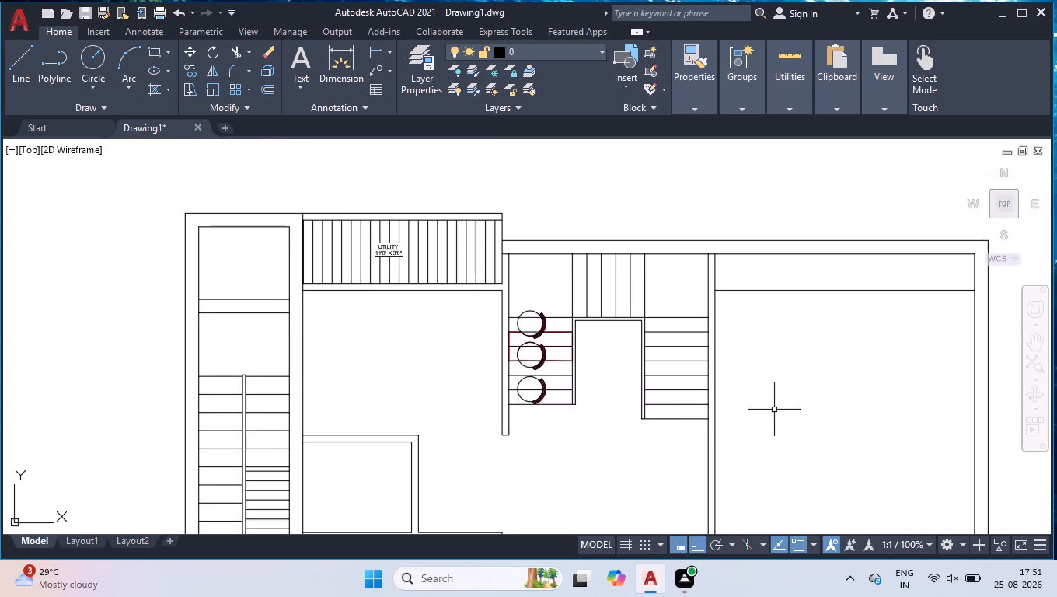
scroll(774, 410, "up", 2)
scroll(692, 421, "down", 1)
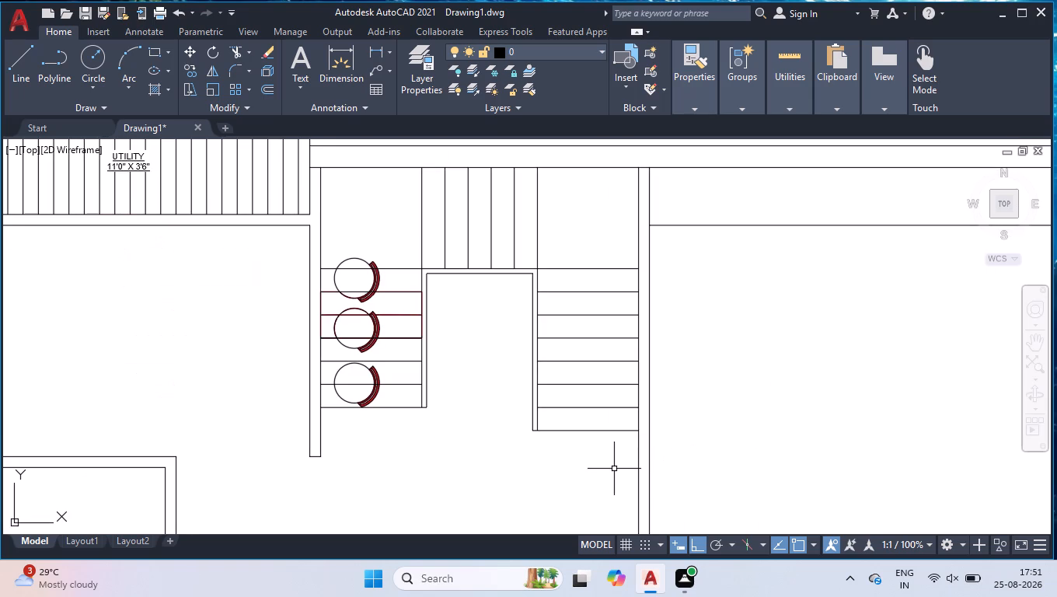
key("l")
key("Return")
left_click(585, 452)
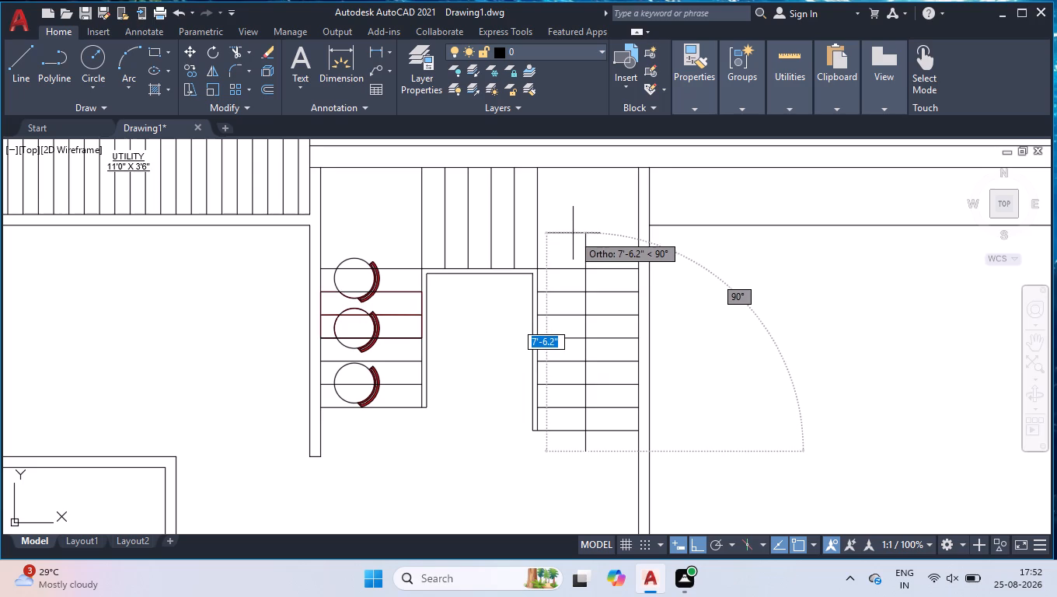
left_click(573, 232)
left_click(392, 239)
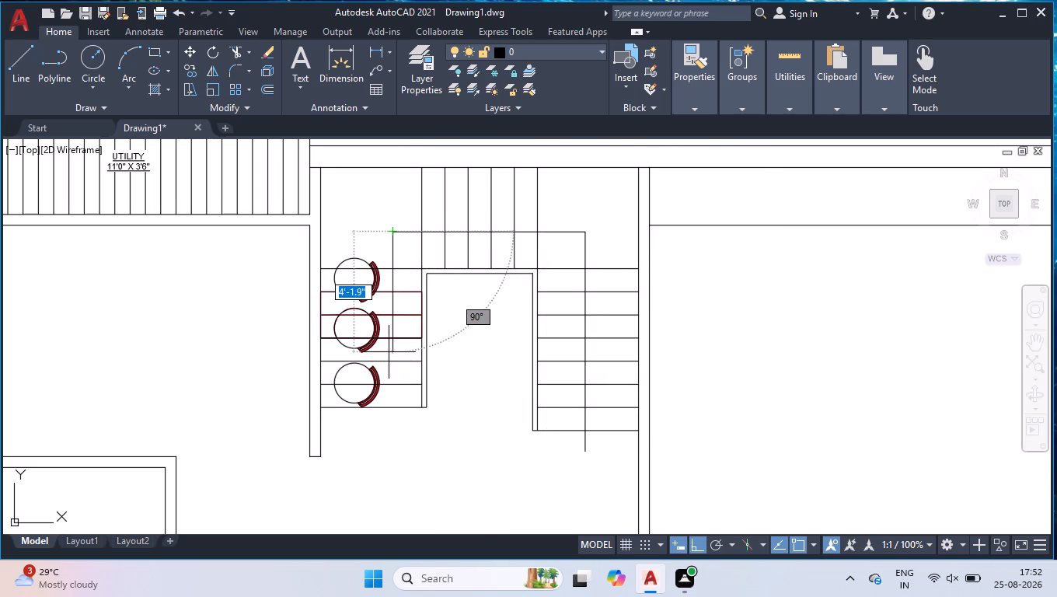
left_click(390, 352)
Continue the path about 5" west, switch to polar tracking, add a southeast slant about 9" long, and end the line.
scroll(390, 352, "up", 3)
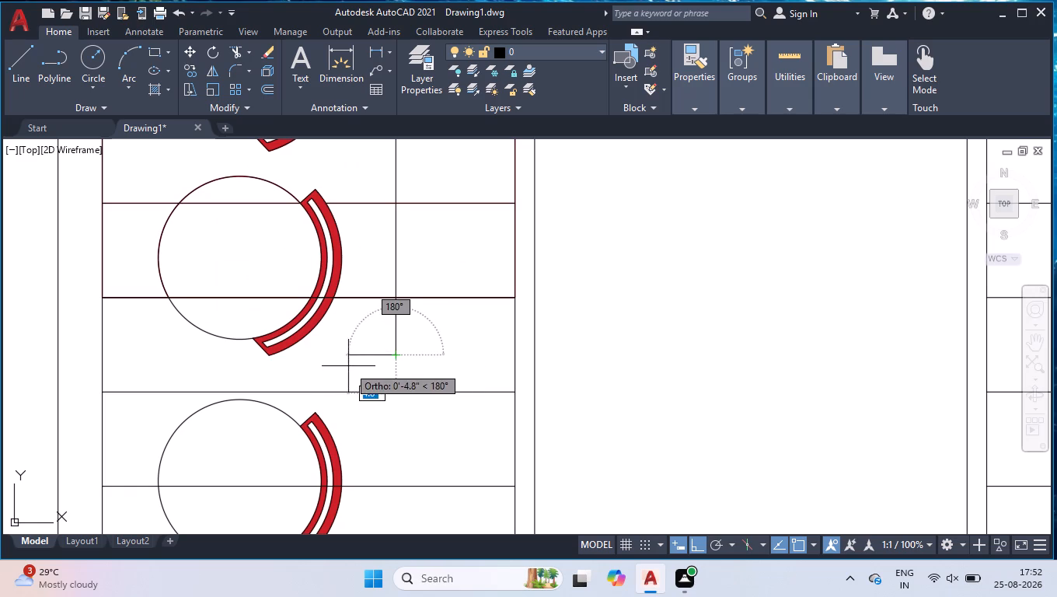
left_click(350, 365)
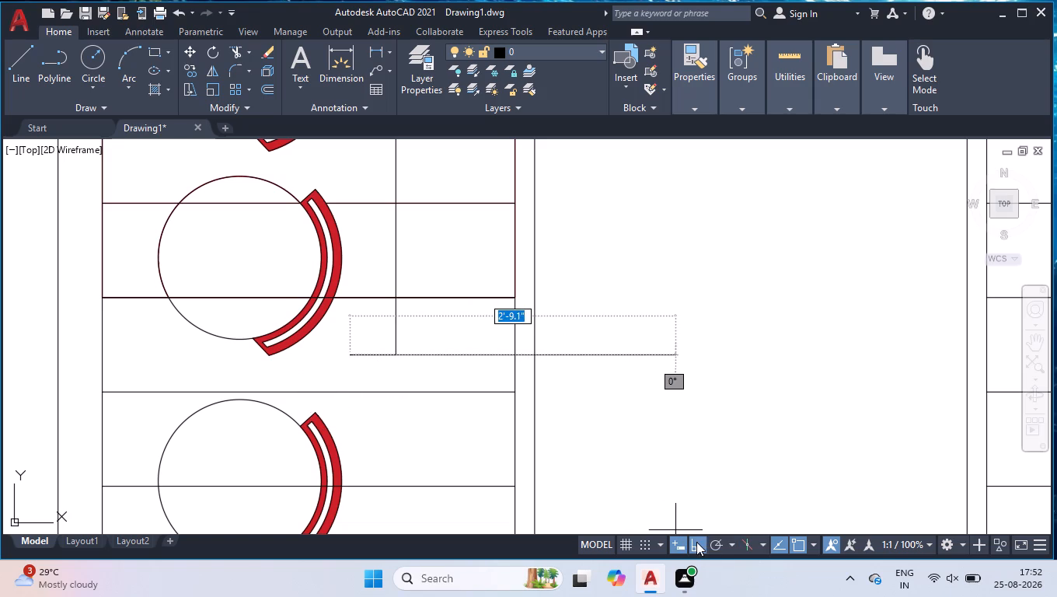
left_click(710, 547)
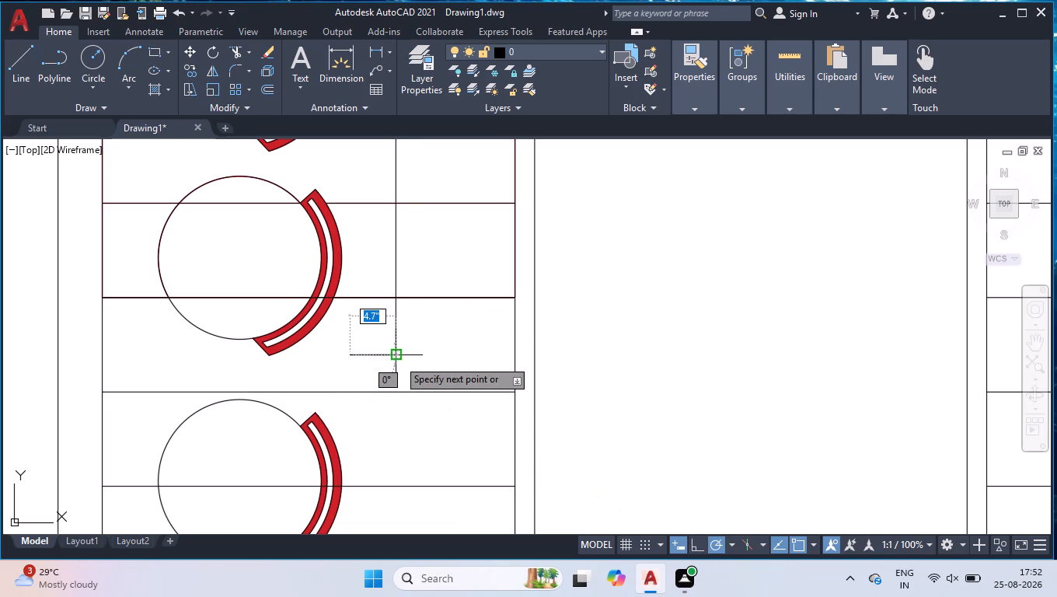
left_click(393, 426)
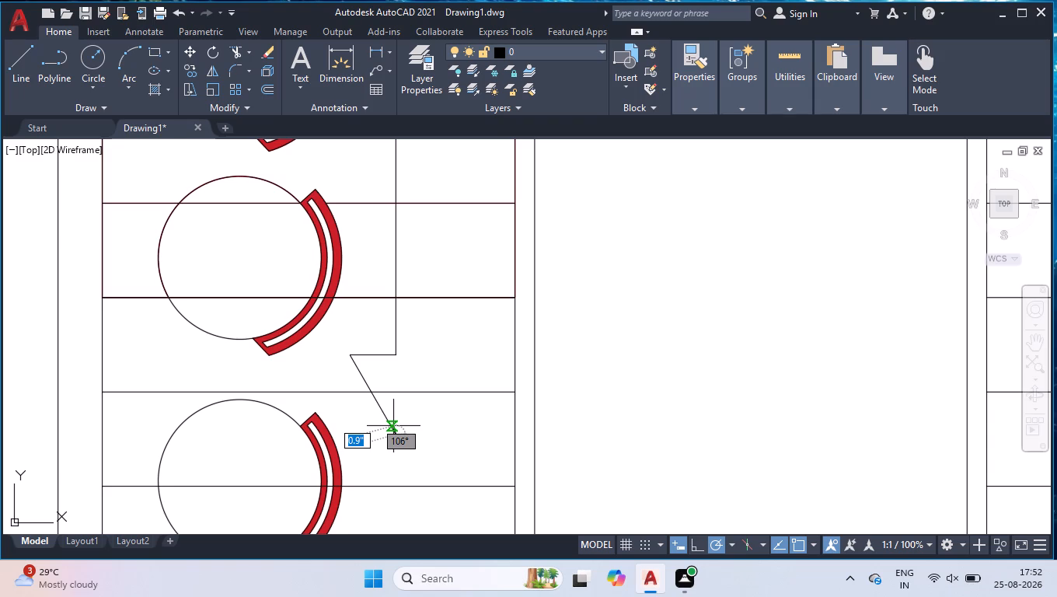
key("space")
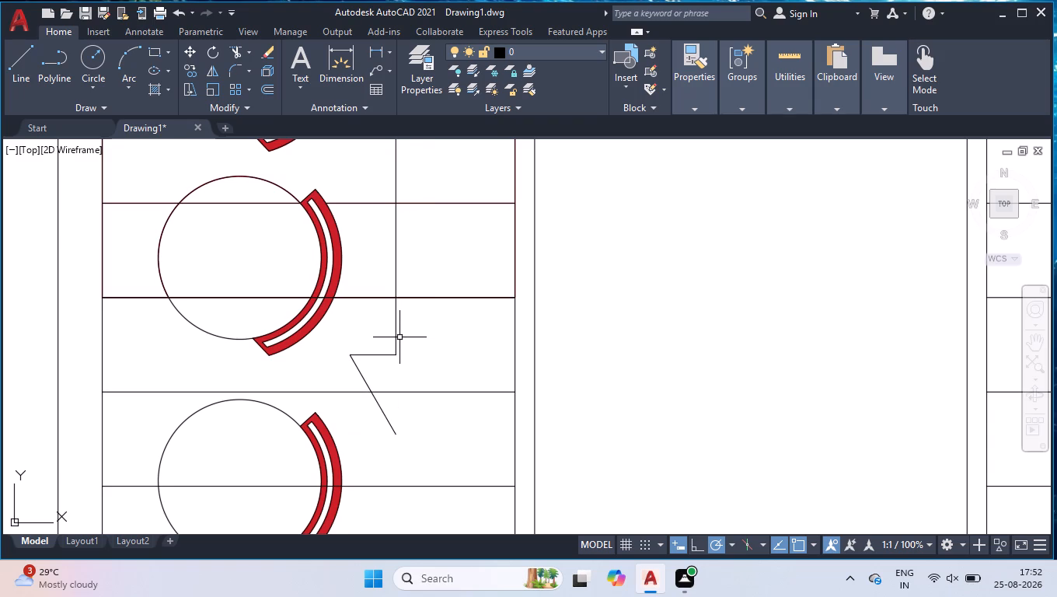
Offset the path's west vertical line 2" to the east.
type("OFF")
key("Return")
key("2")
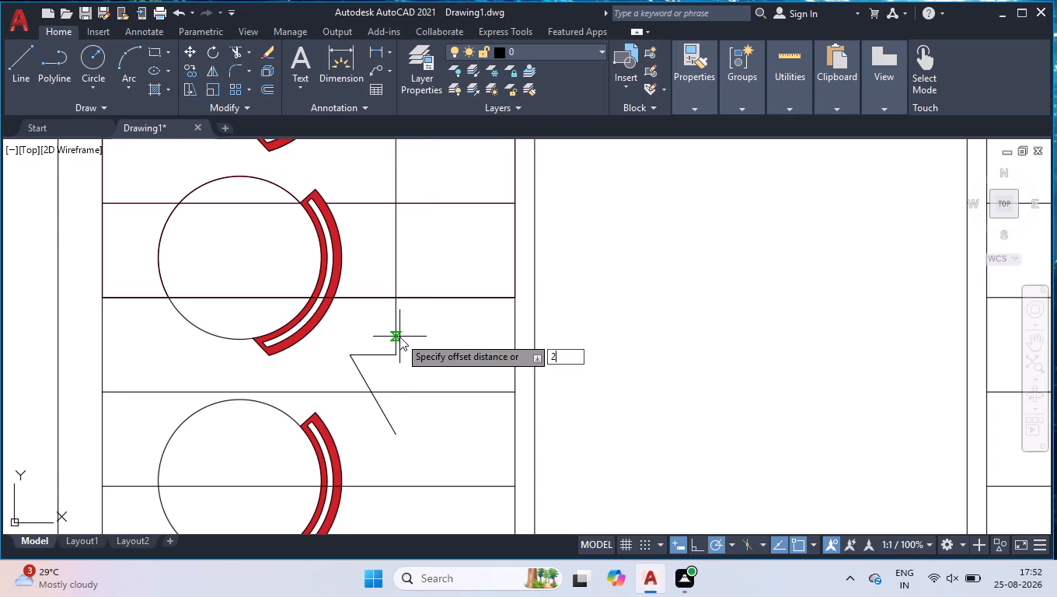
key("Return")
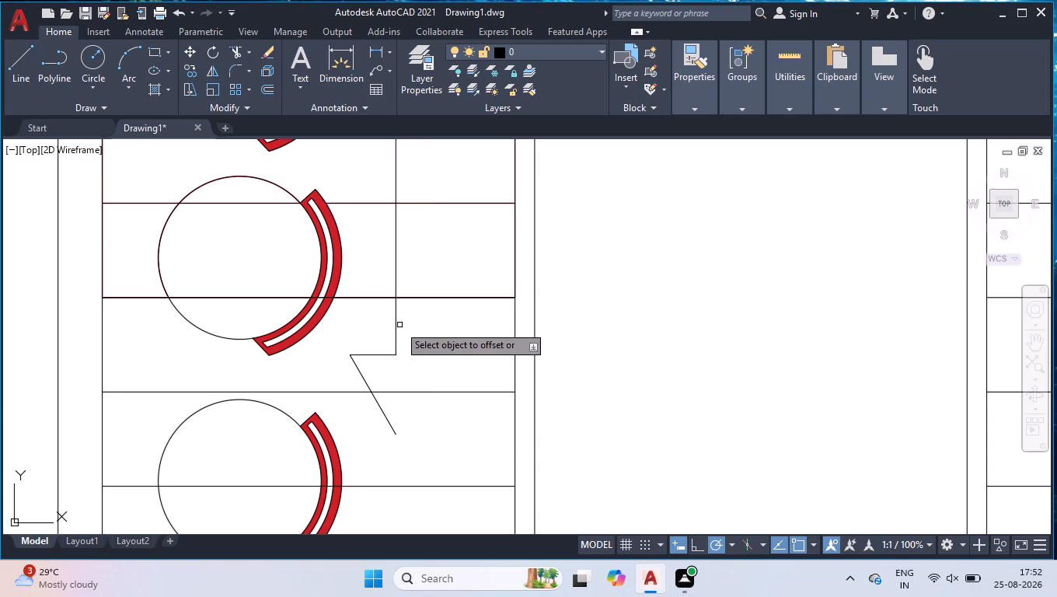
left_click(397, 325)
left_click(410, 330)
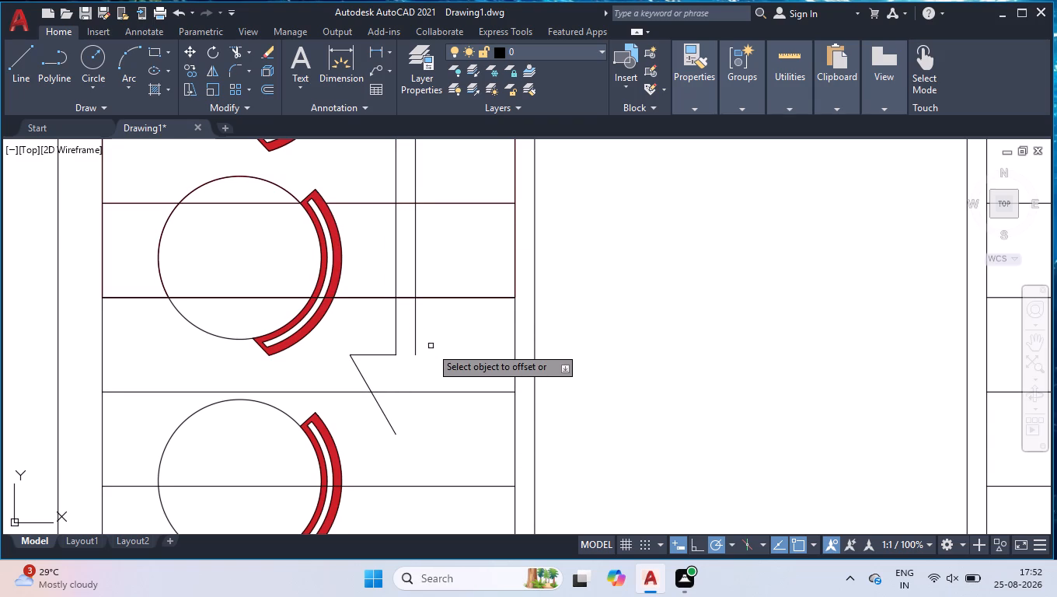
key("space")
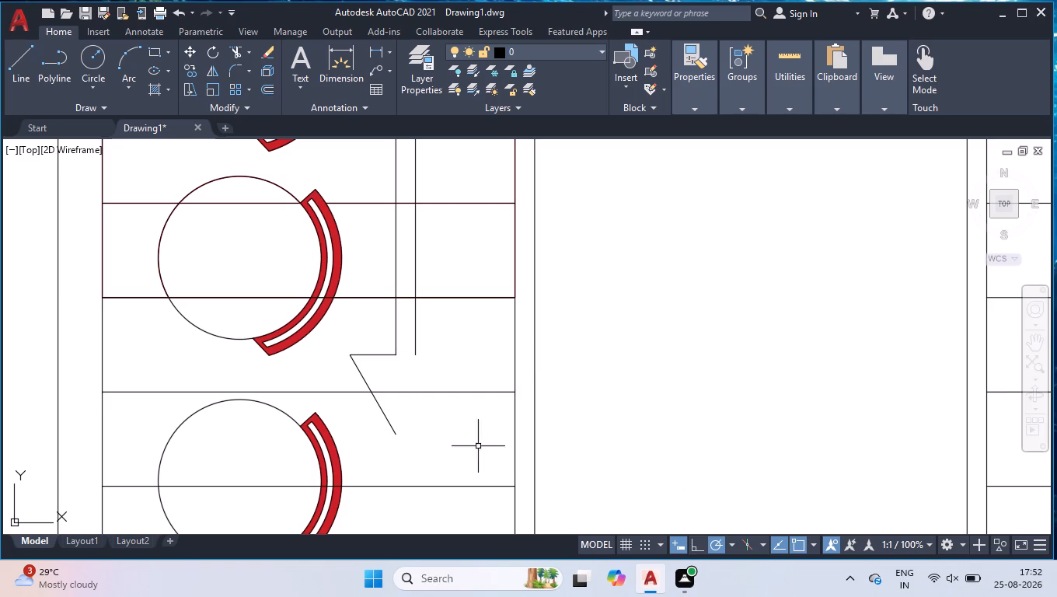
Erase the slanted segment and redraw the arrowhead with a slant about 10.5" long, closing it up to the offset line's lower end.
left_click(394, 431)
key("Delete")
key("l")
key("Return")
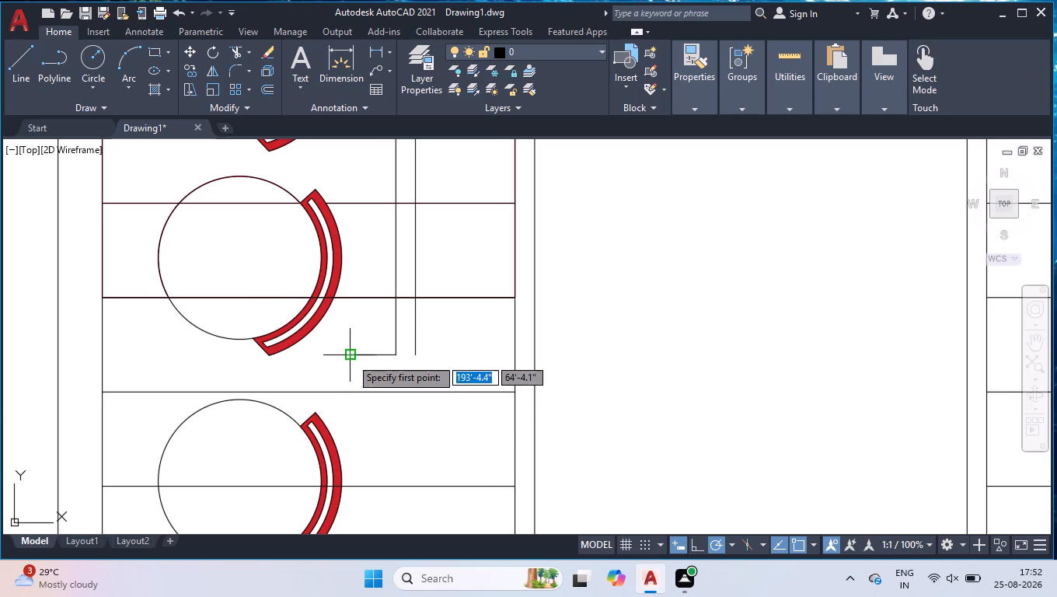
left_click(350, 358)
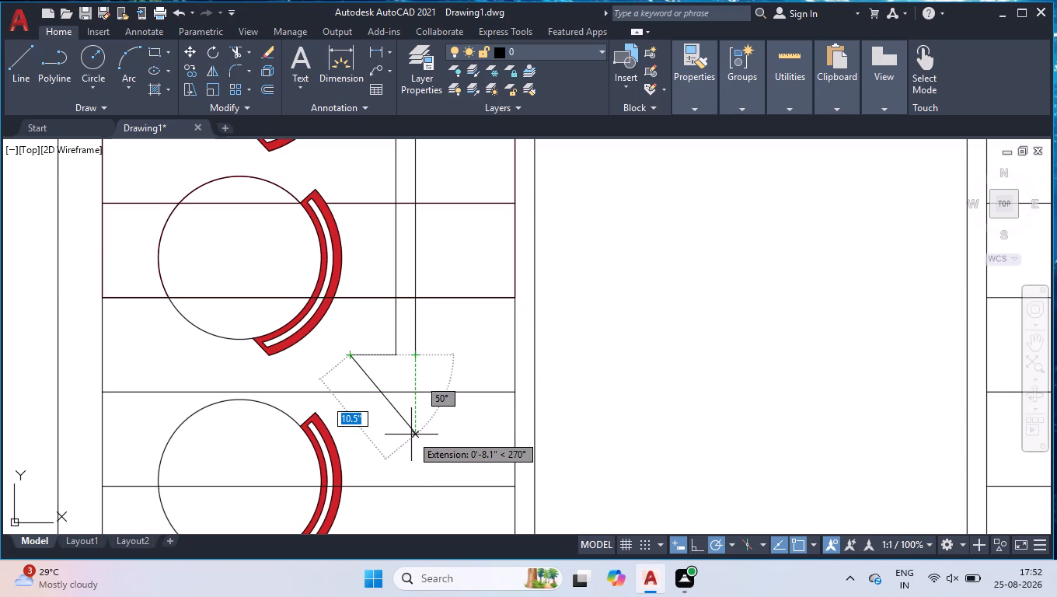
left_click(411, 435)
left_click(415, 361)
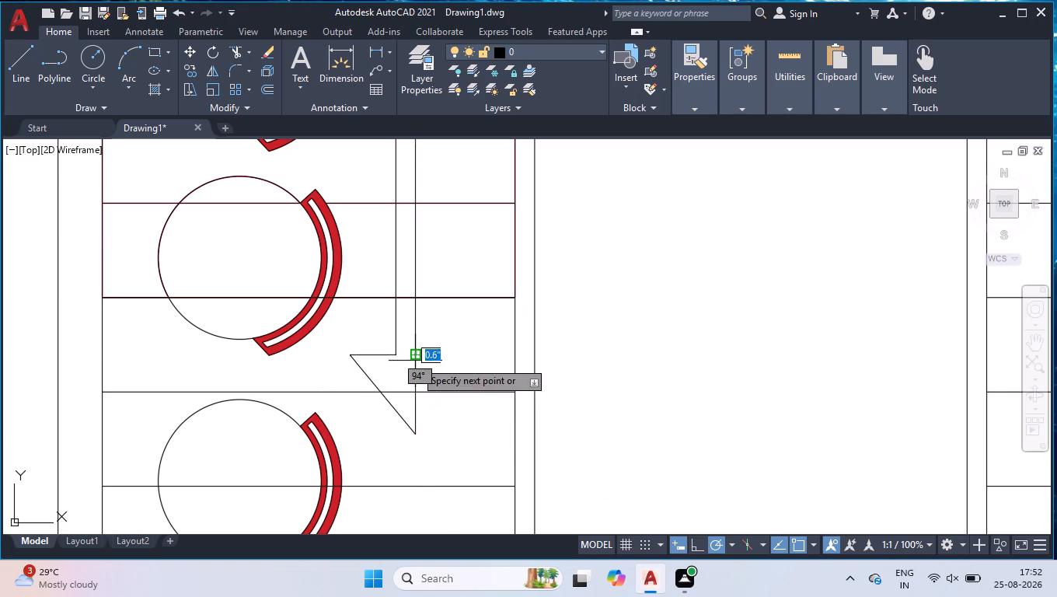
key("space")
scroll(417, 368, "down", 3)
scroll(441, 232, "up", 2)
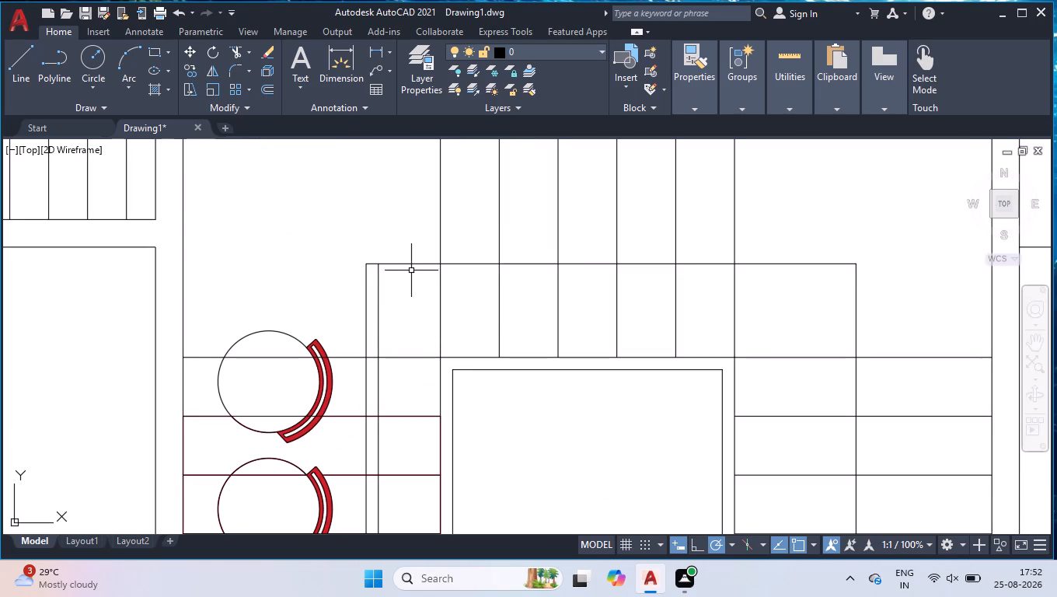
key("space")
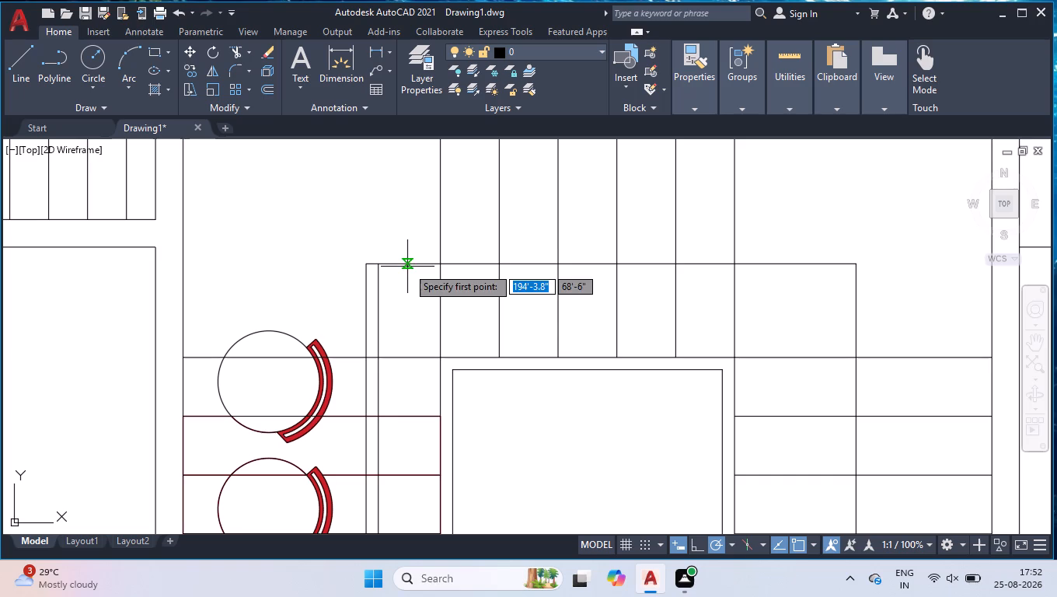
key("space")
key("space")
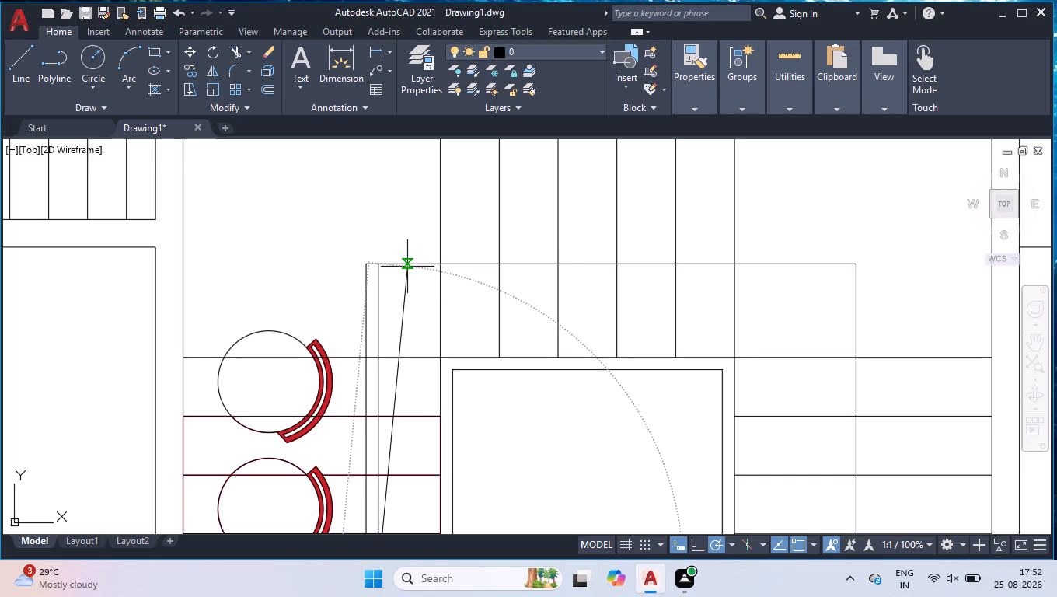
Offset the path's horizontal landing line and its east vertical line 2" toward the inside of the staircase.
key("o")
key("f")
key("f")
key("Return")
key("2")
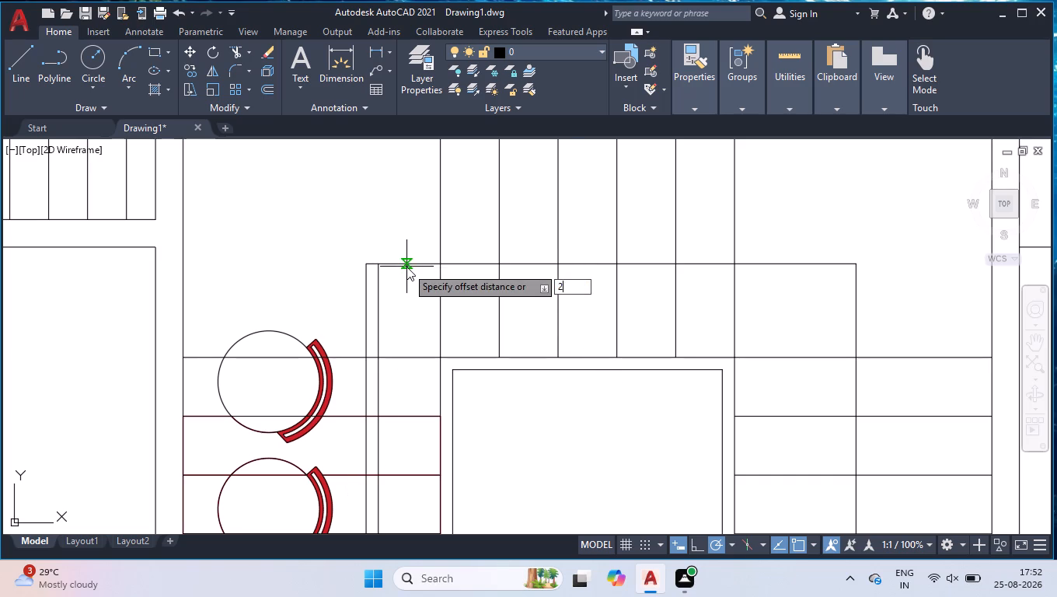
key("backslash")
key("BackSpace")
key("Return")
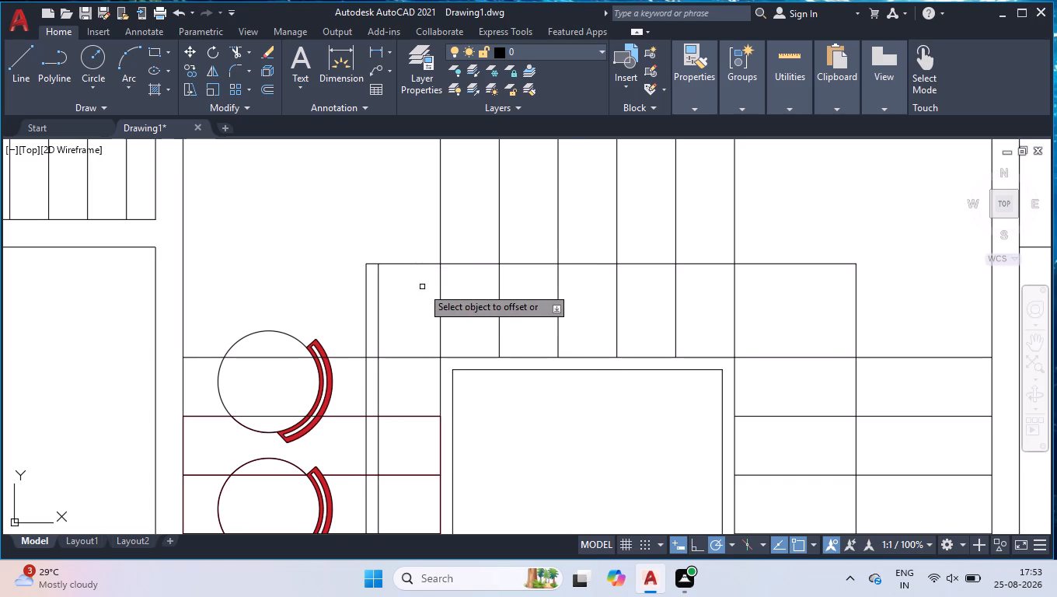
left_click(412, 265)
left_click(396, 294)
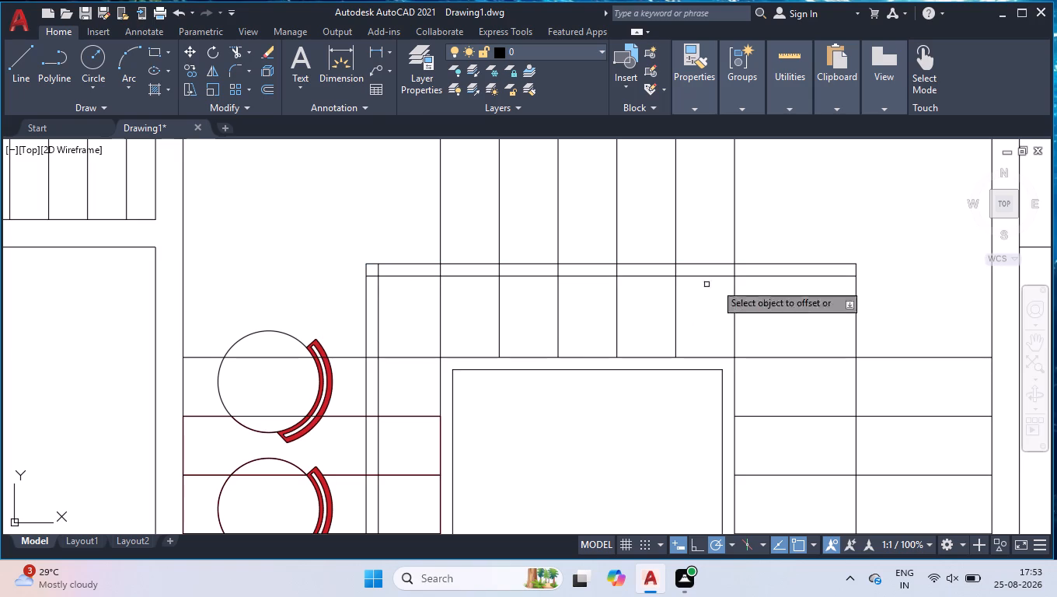
left_click(856, 302)
left_click(818, 310)
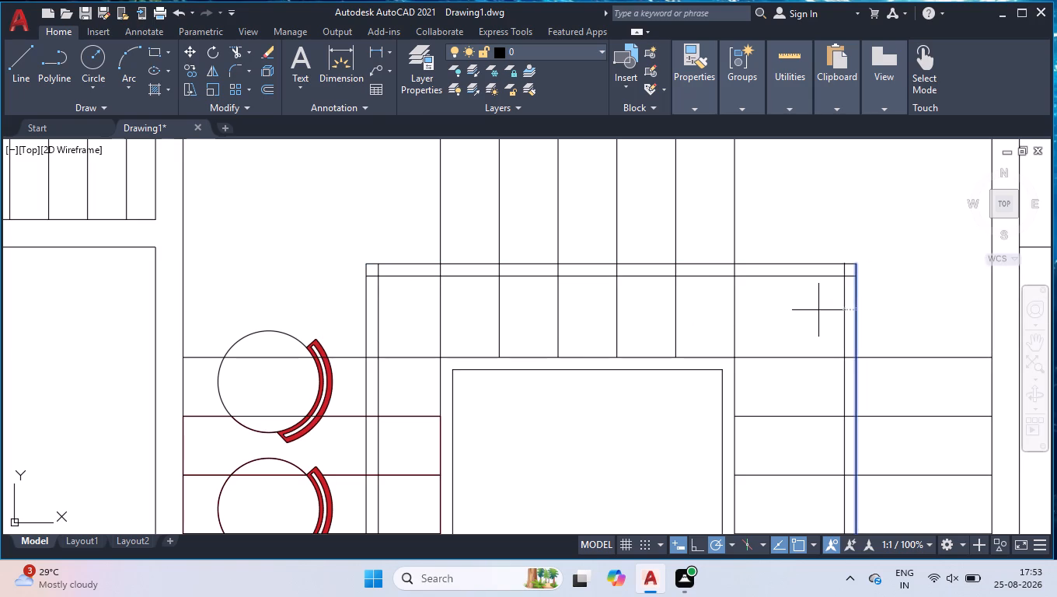
key("Return")
Trim the overlapping ends of the offset lines at both landing corners of the arrow outline.
type("TR")
key("Return")
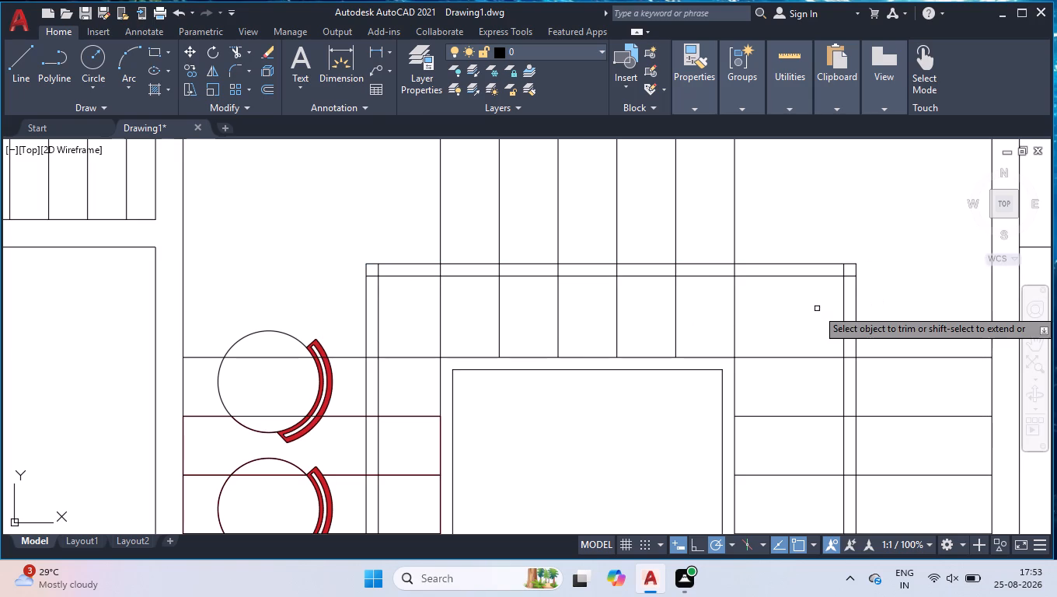
scroll(867, 274, "up", 2)
left_click_drag(800, 260, 813, 263)
left_click(826, 289)
scroll(699, 267, "down", 3)
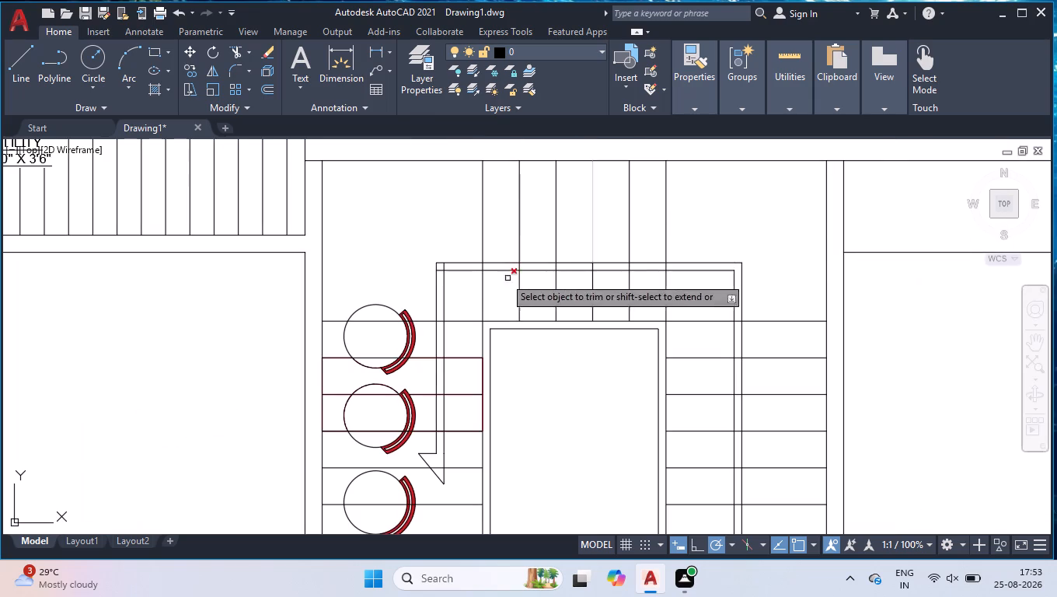
scroll(436, 274, "up", 5)
left_click(499, 220)
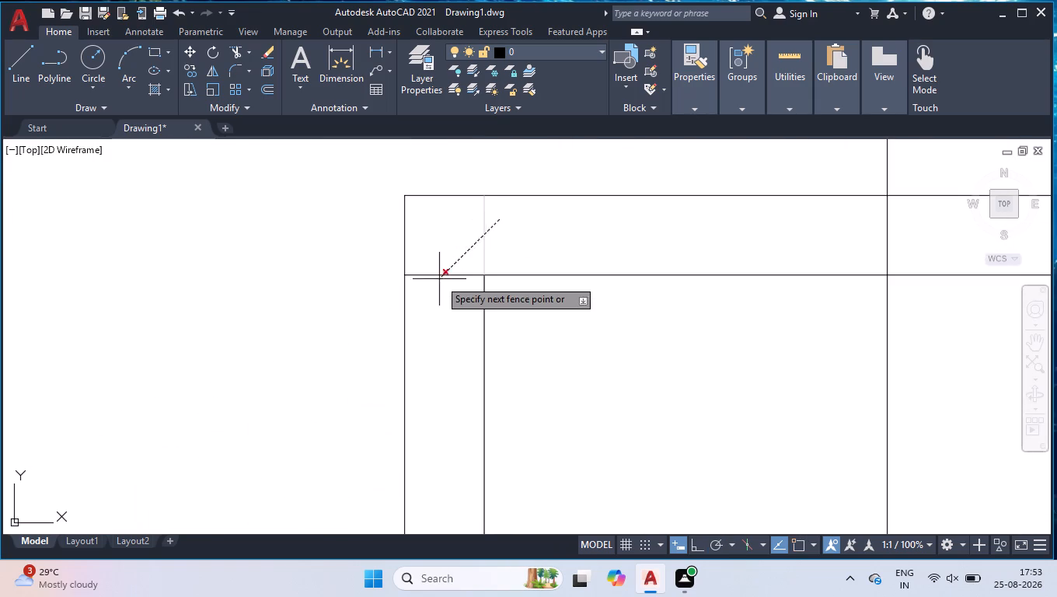
left_click(439, 284)
key("space")
Move the whole arrow outline, including its arrowhead, from the staircase into the empty room to the east.
scroll(440, 283, "down", 3)
scroll(515, 262, "down", 2)
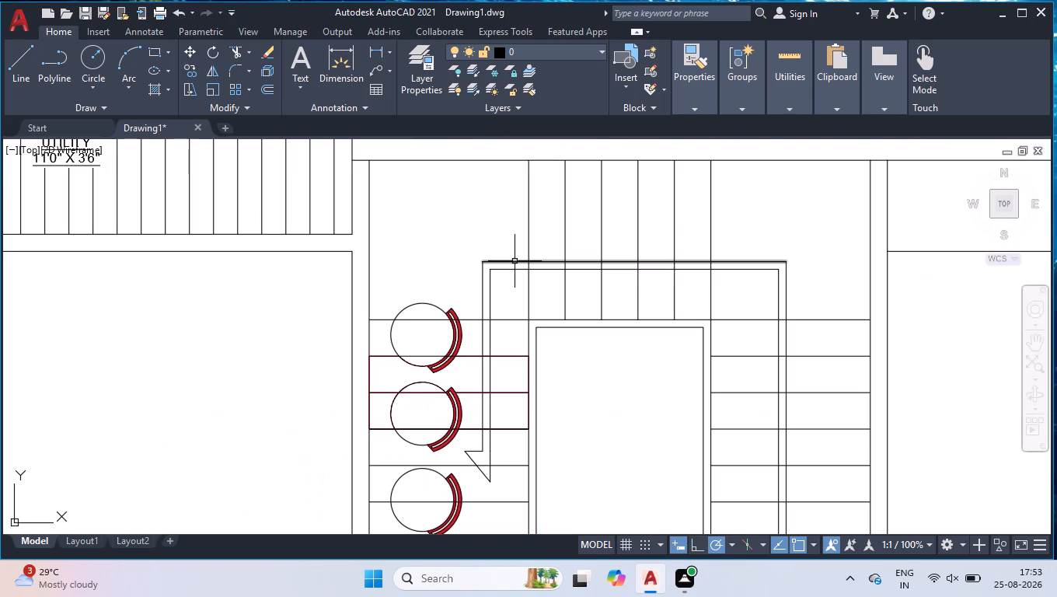
left_click(515, 255)
left_click(494, 285)
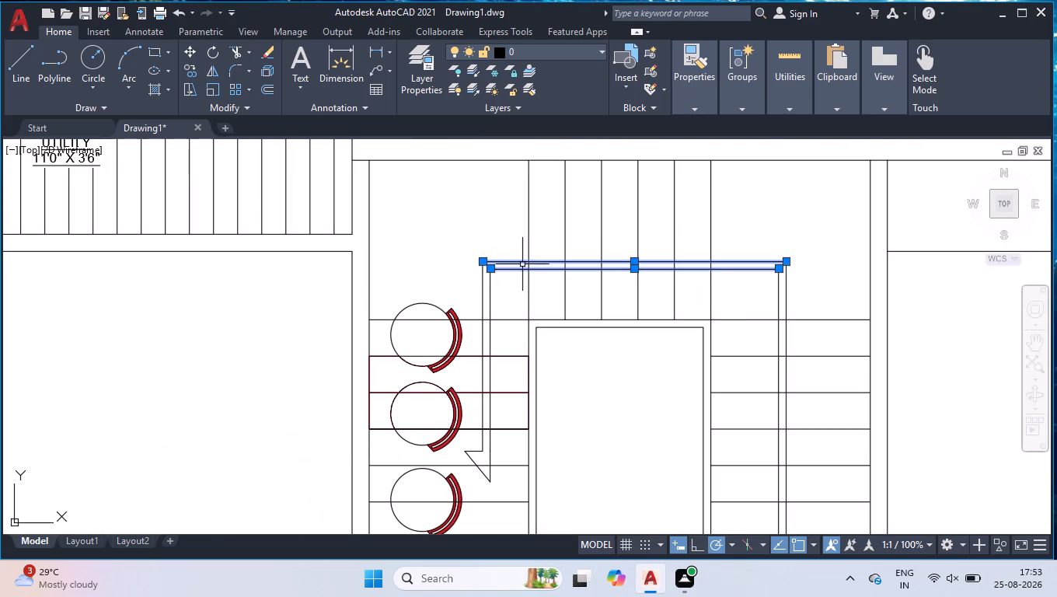
left_click(509, 274)
left_click(469, 295)
left_click_drag(831, 300, 823, 299)
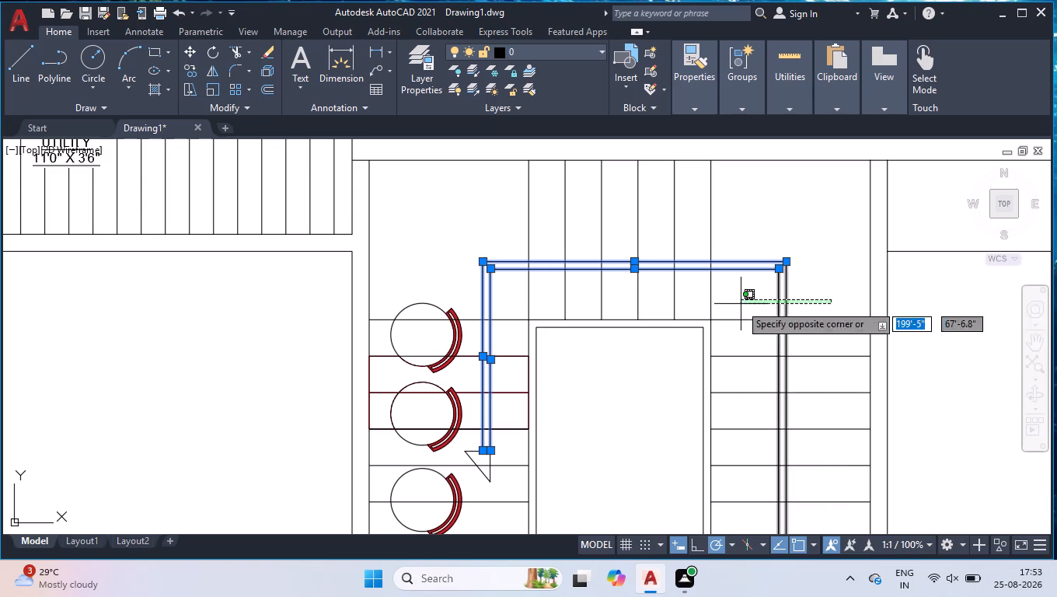
left_click(738, 304)
scroll(502, 477, "up", 4)
left_click(438, 381)
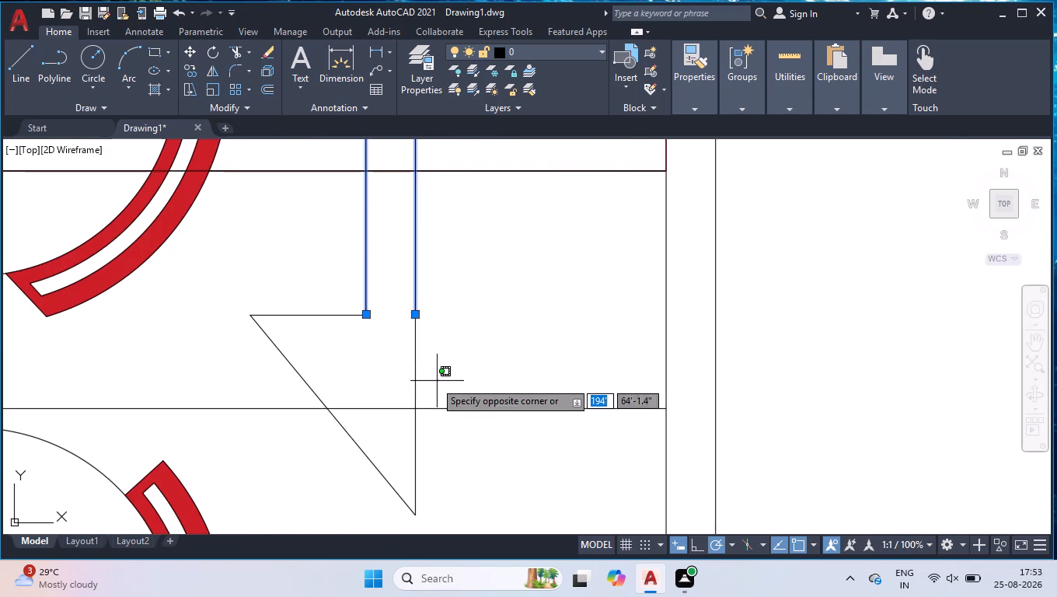
left_click(222, 309)
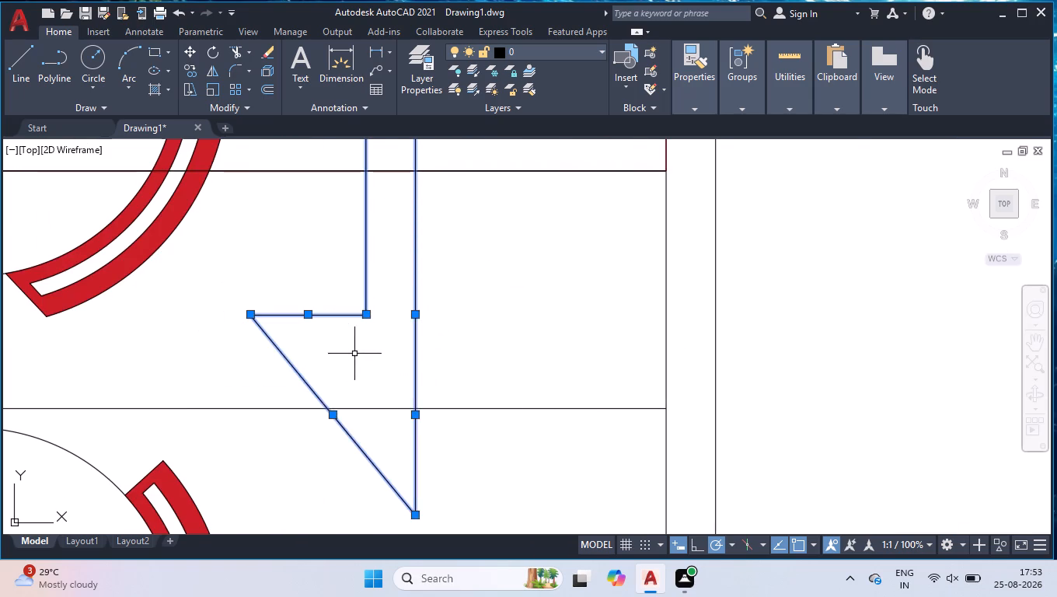
scroll(376, 349, "down", 5)
type("MO")
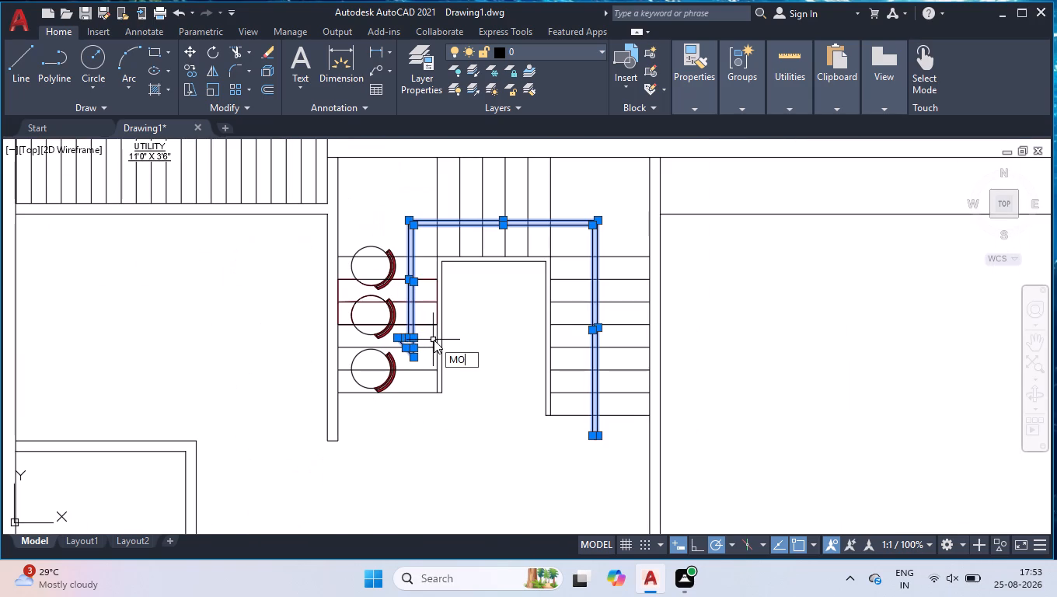
key("v")
key("Return")
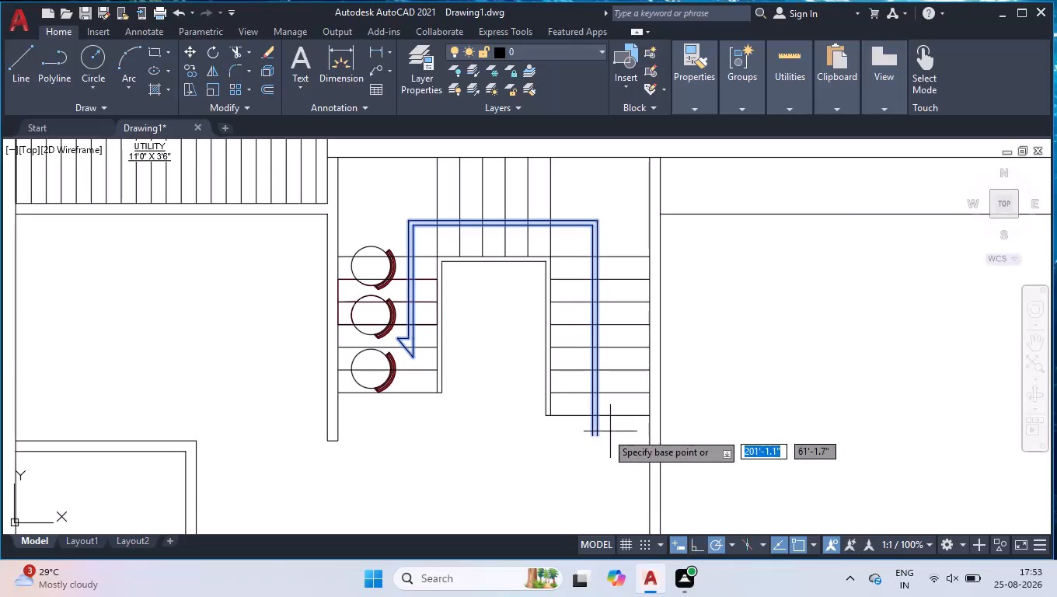
left_click(597, 438)
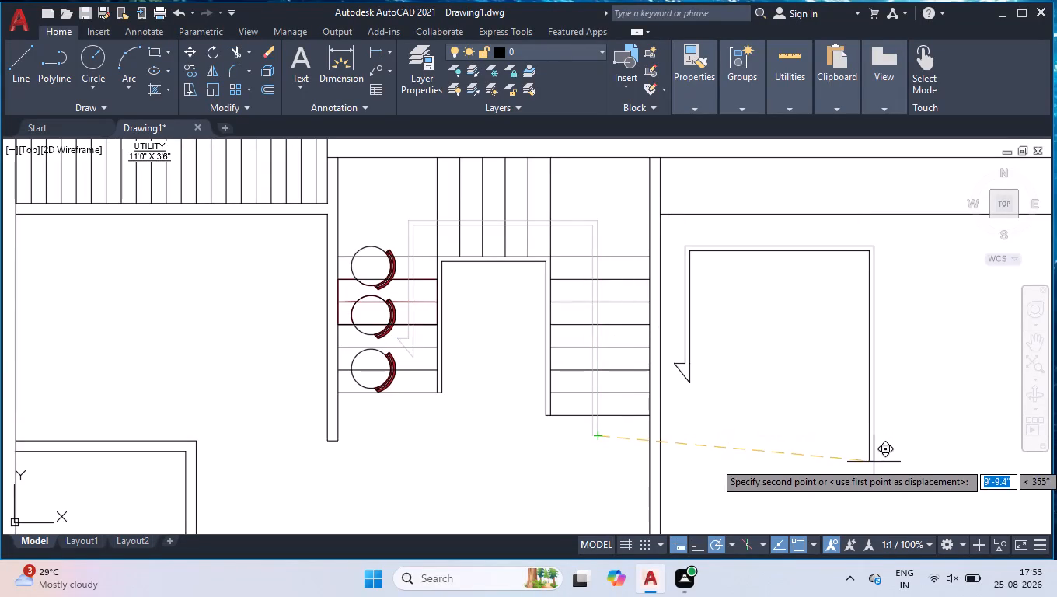
left_click(874, 461)
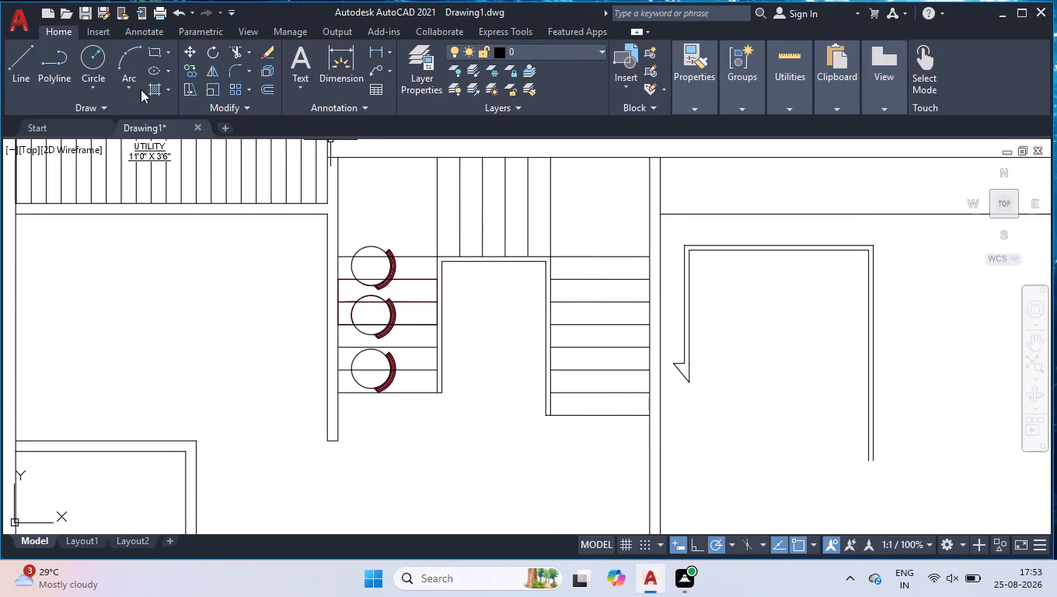
Set a solid hatch with black colour 0,0,0 and try to fill the arrow outline.
left_click(151, 89)
left_click_drag(140, 67, 149, 72)
left_click(462, 68)
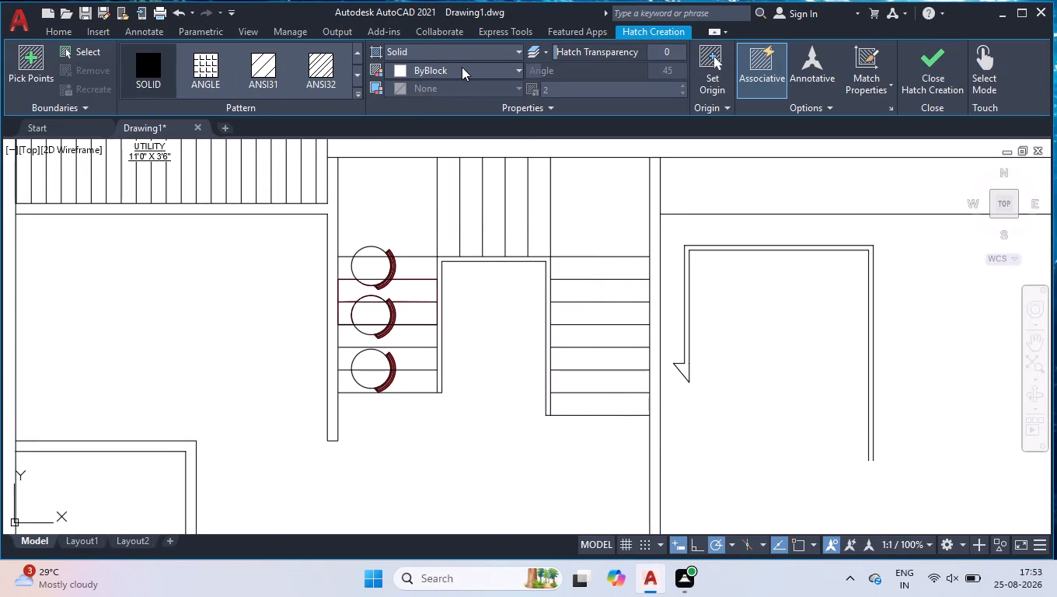
left_click(463, 71)
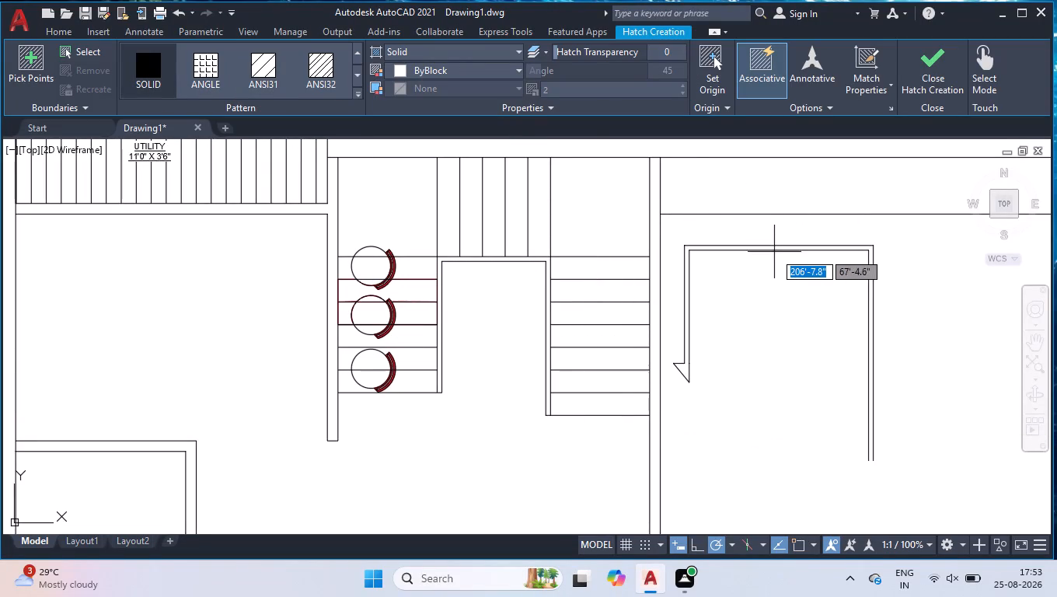
left_click(457, 67)
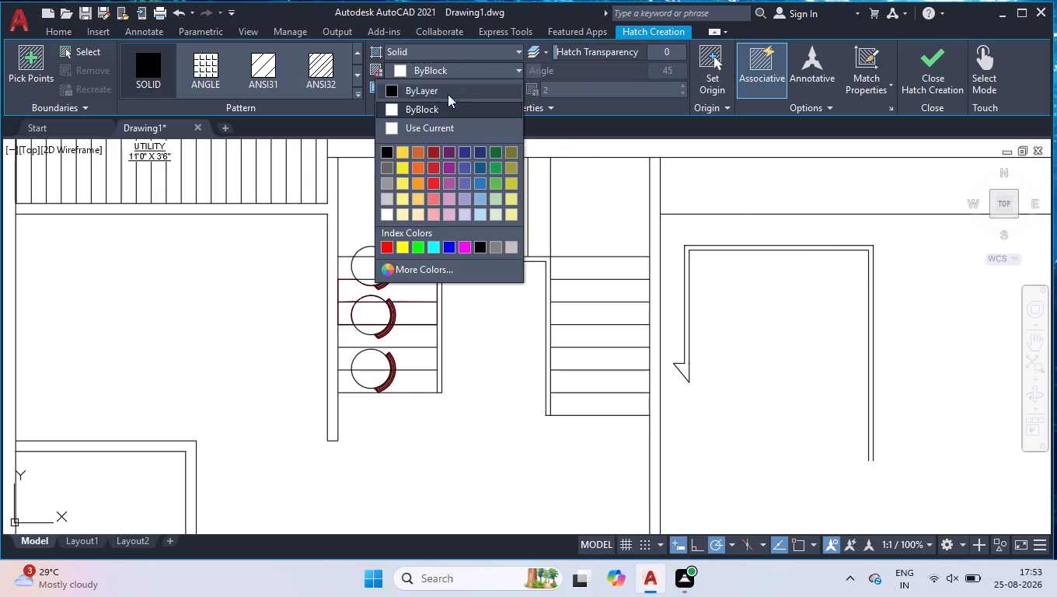
left_click(386, 153)
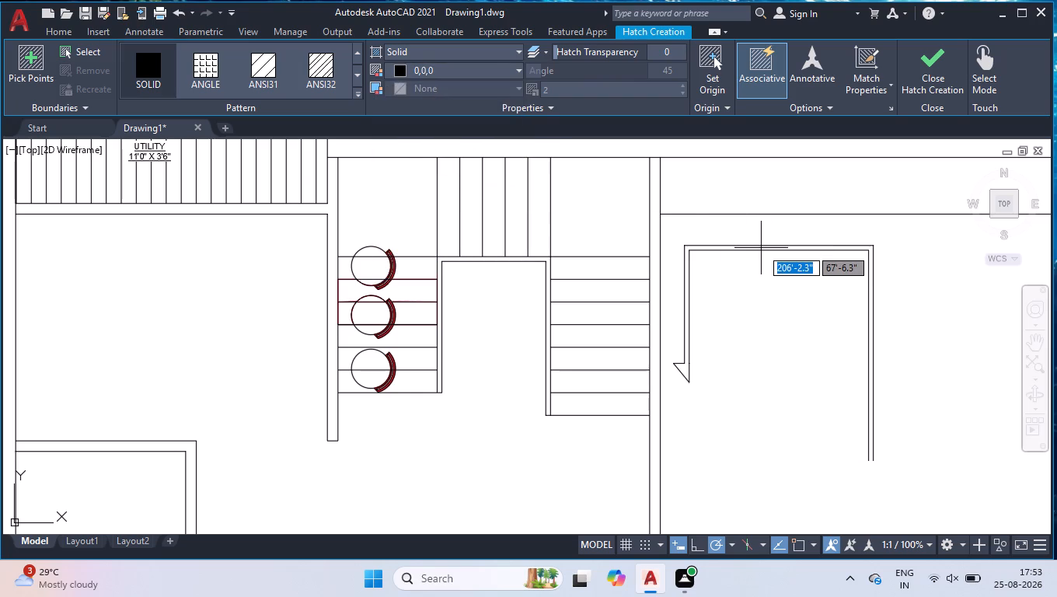
left_click(761, 248)
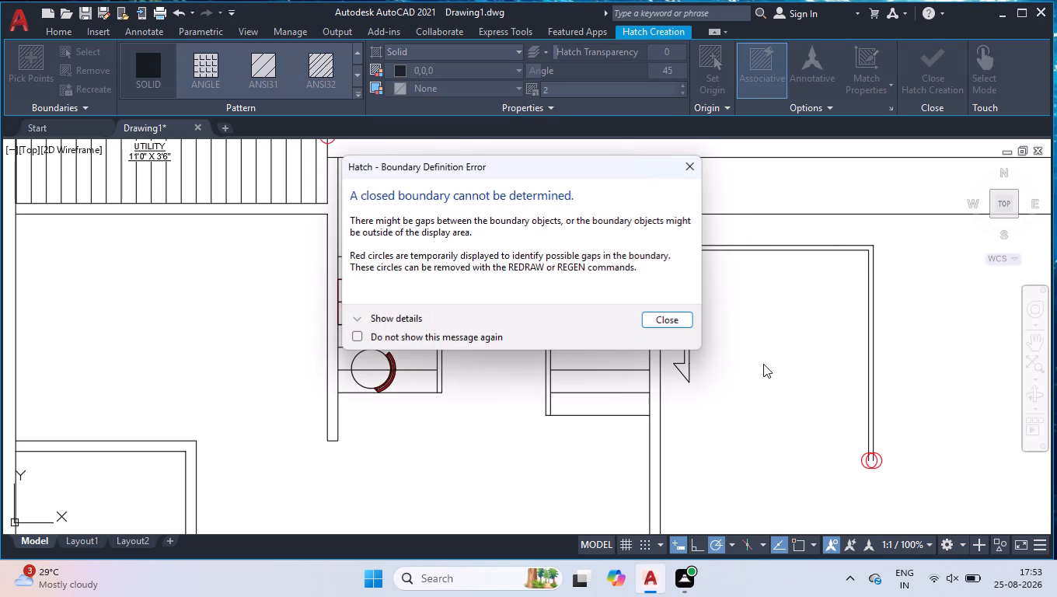
left_click(661, 323)
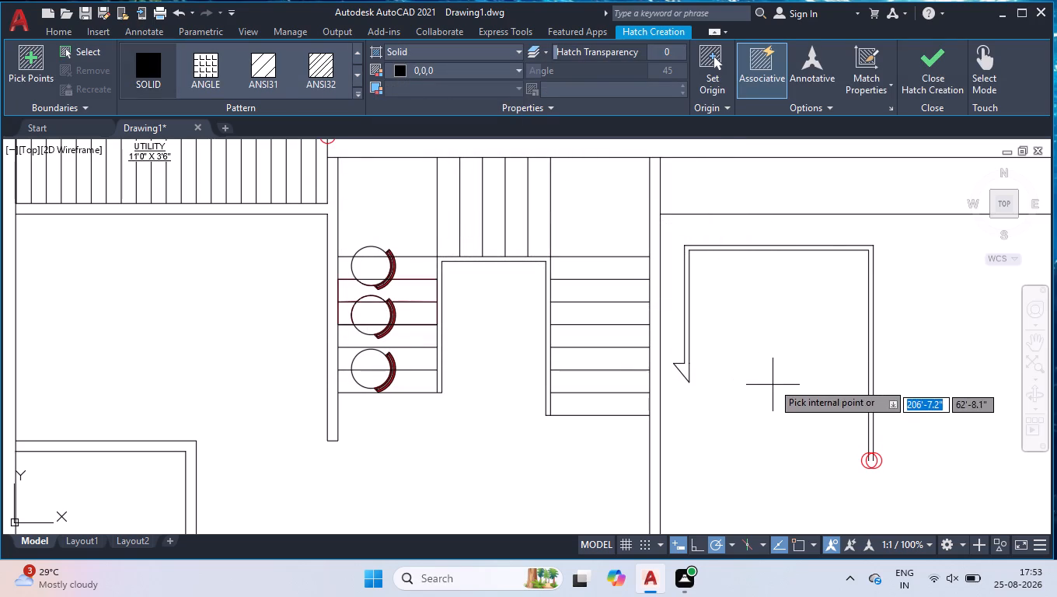
key("space")
Close the open lower end of the arrow's east leg with a 2" line.
scroll(881, 452, "up", 3)
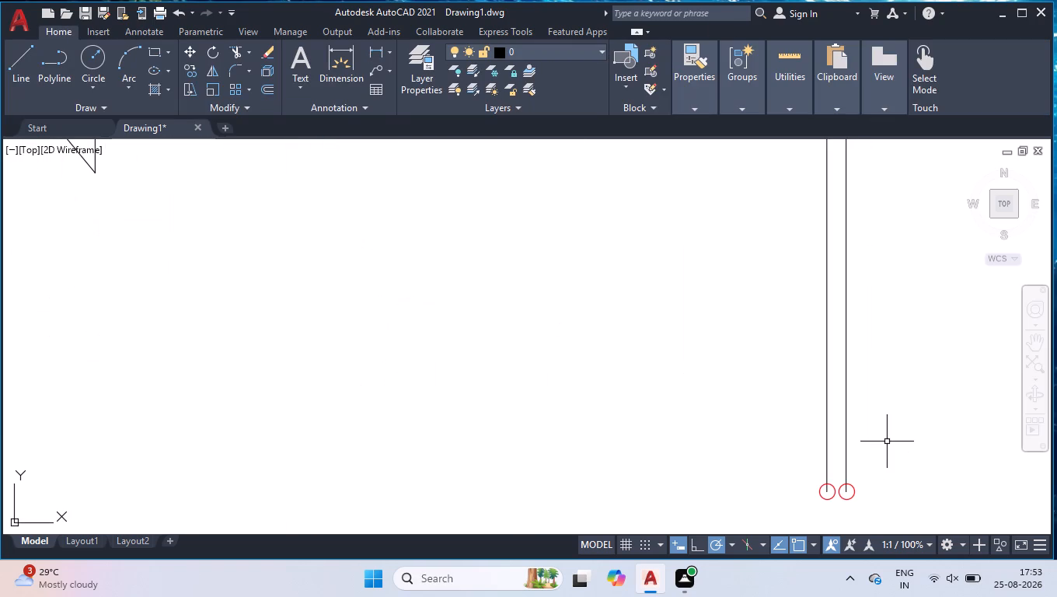
key("l")
key("Return")
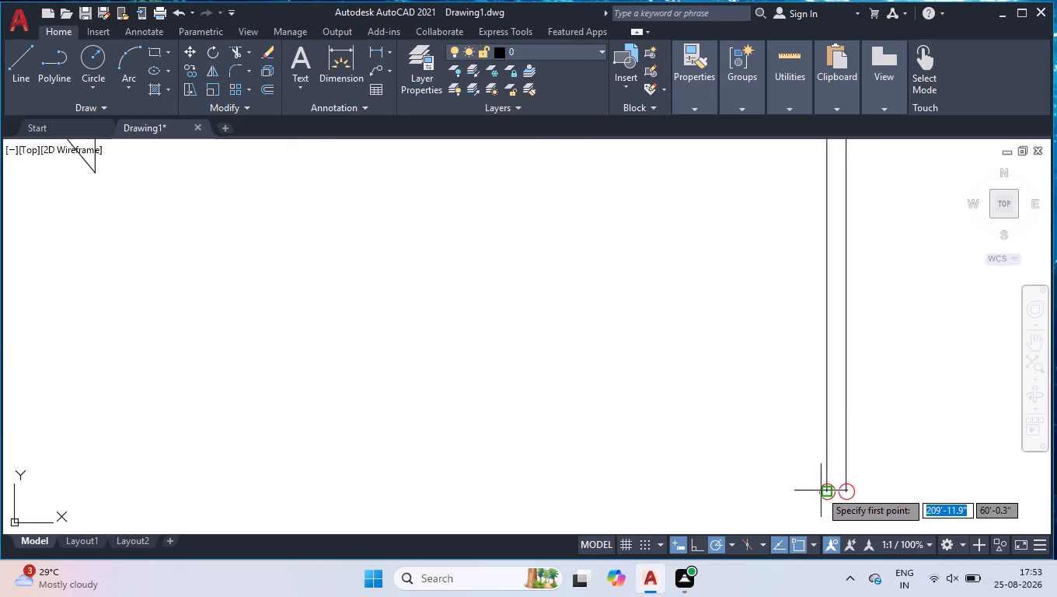
left_click(829, 487)
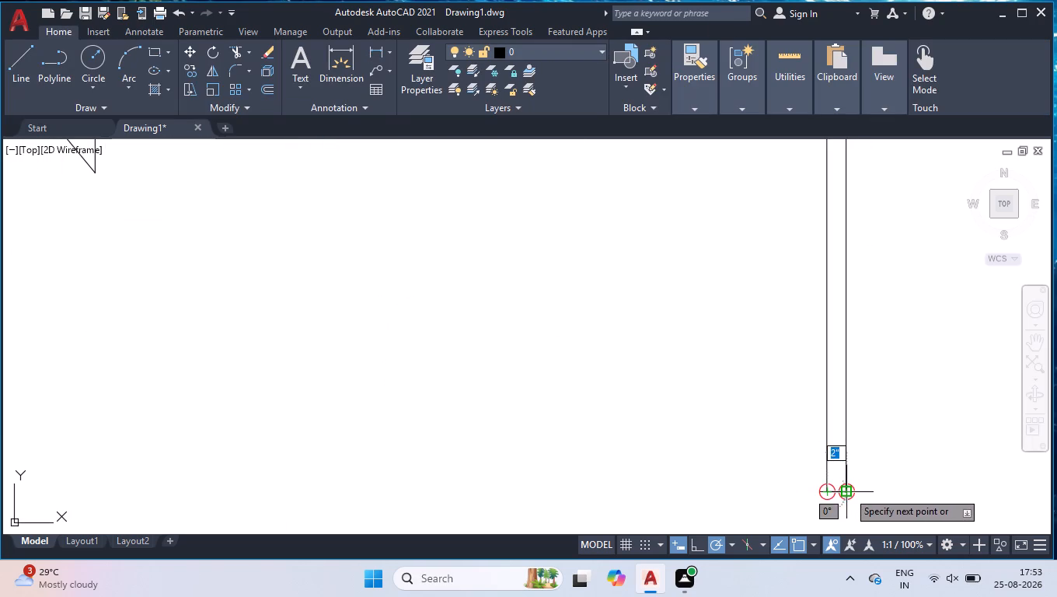
left_click(847, 491)
key("space")
scroll(873, 440, "down", 3)
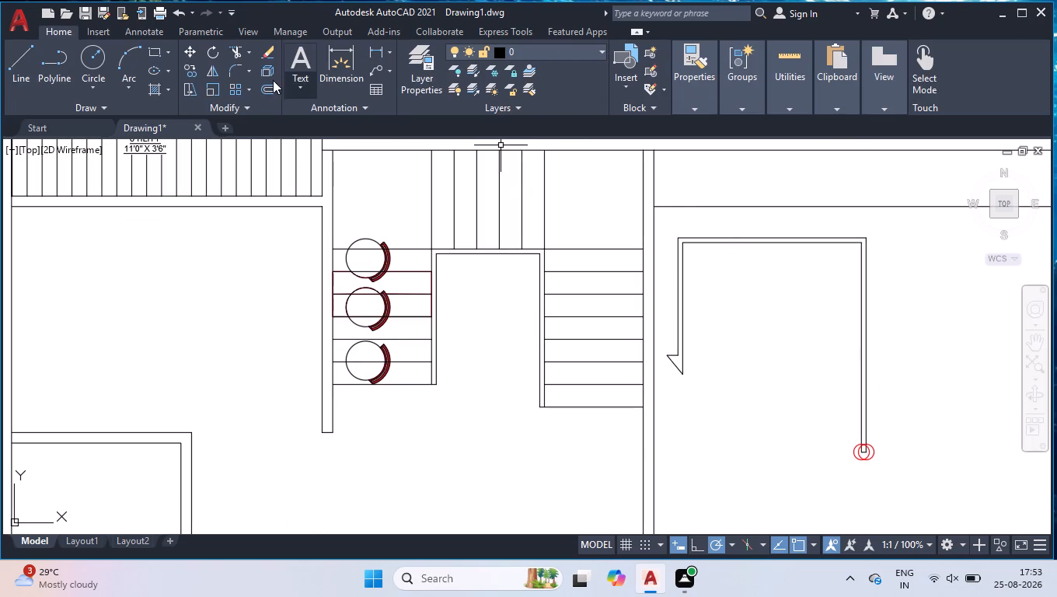
Fill the closed arrow outline with the solid black hatch.
left_click(155, 86)
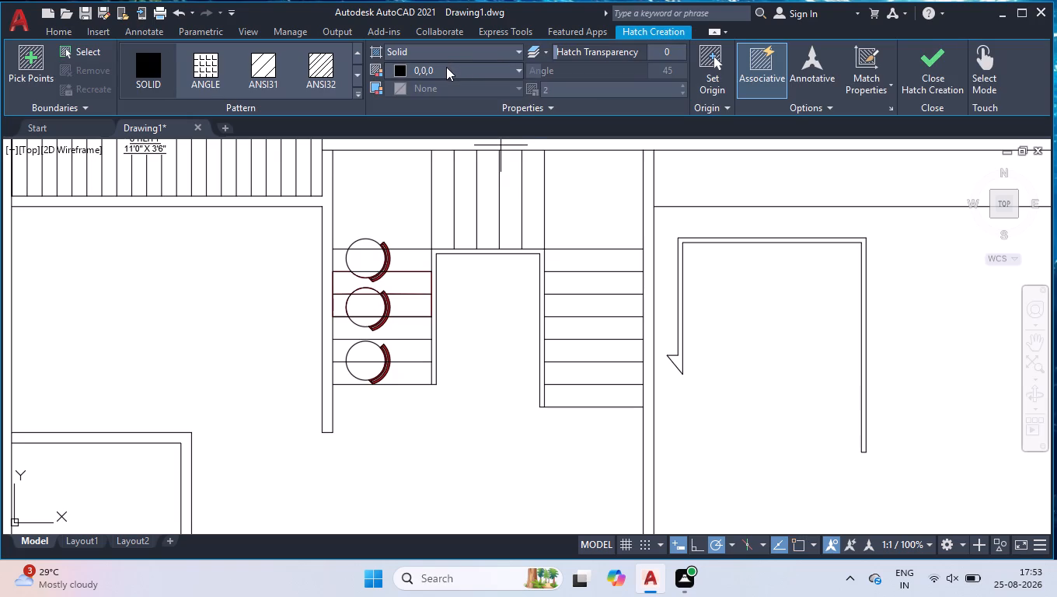
left_click(446, 67)
left_click(490, 75)
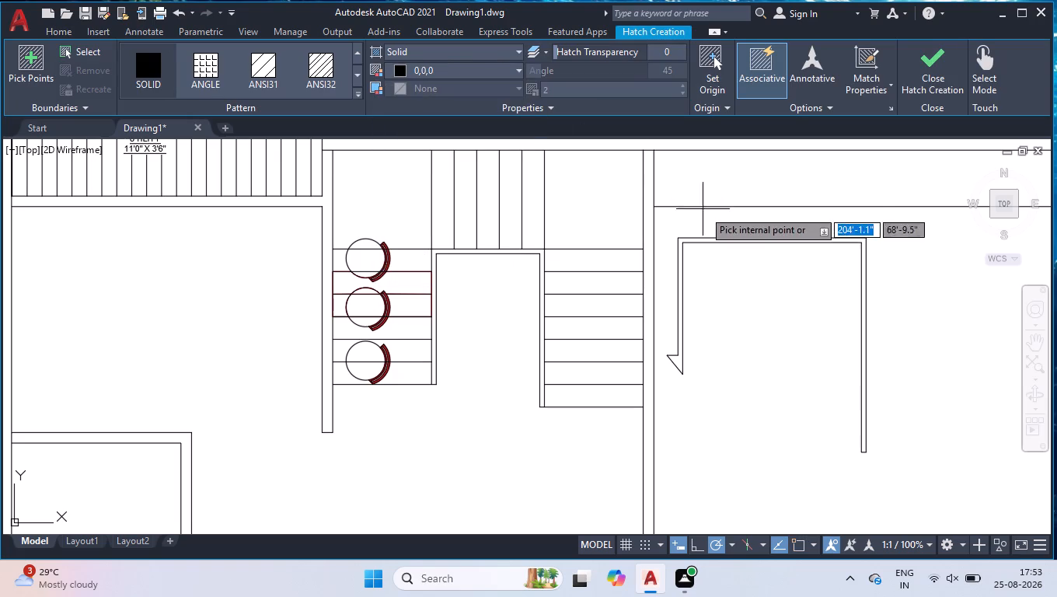
left_click(738, 239)
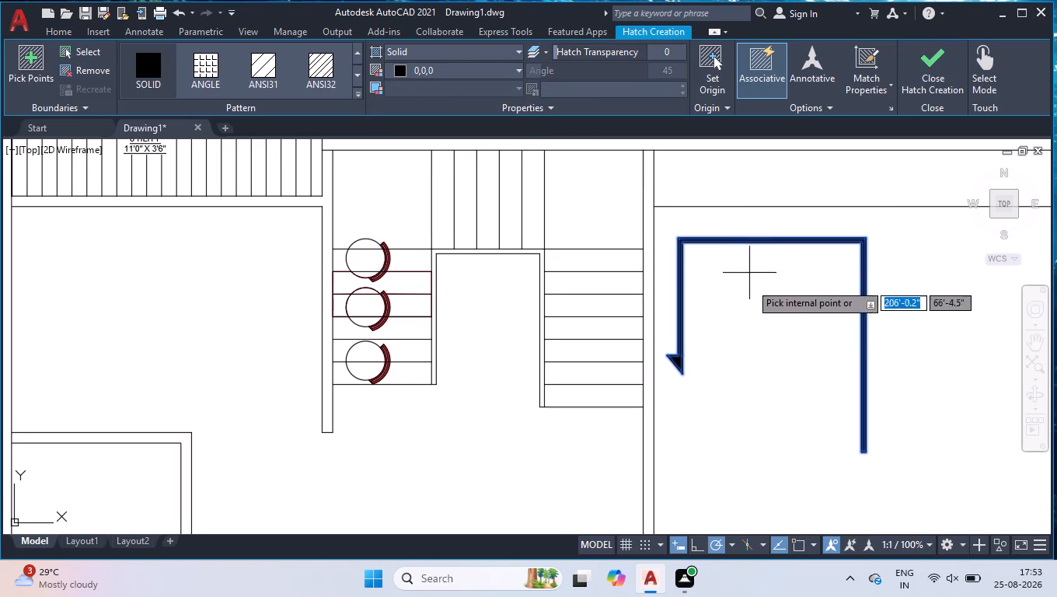
key("Return")
Move the filled arrow back over the U-shaped staircase, placing its tail just below the east flight.
type("MOV")
key("Return")
left_click(870, 240)
left_click(842, 260)
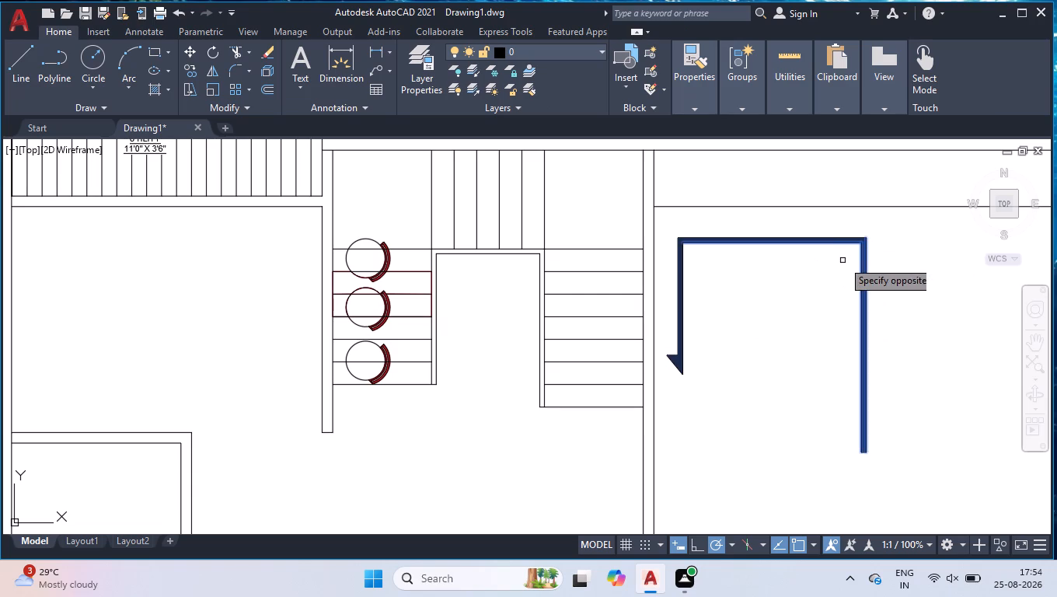
key("Return")
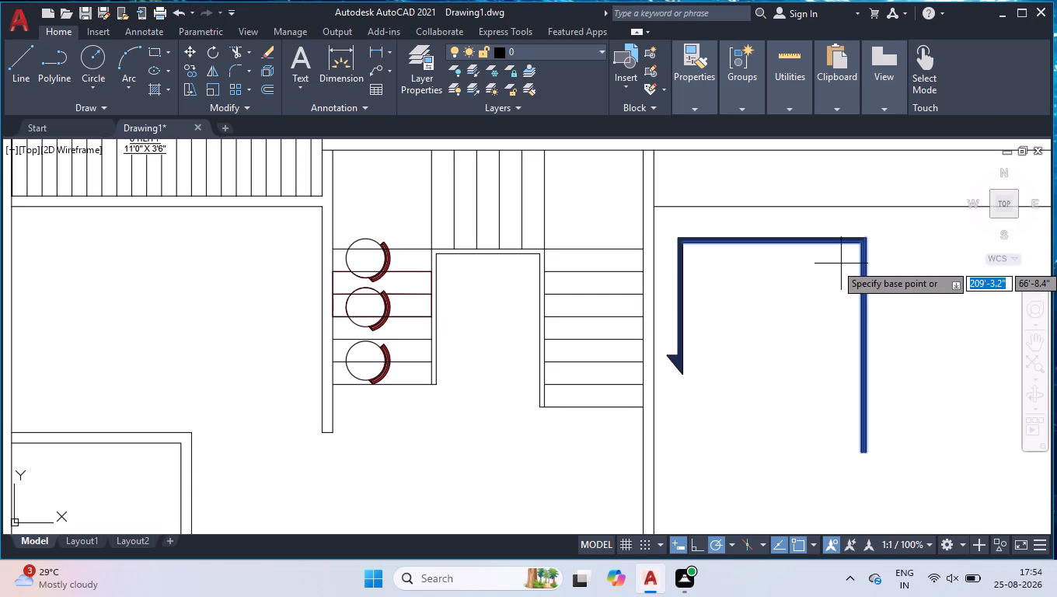
left_click(858, 452)
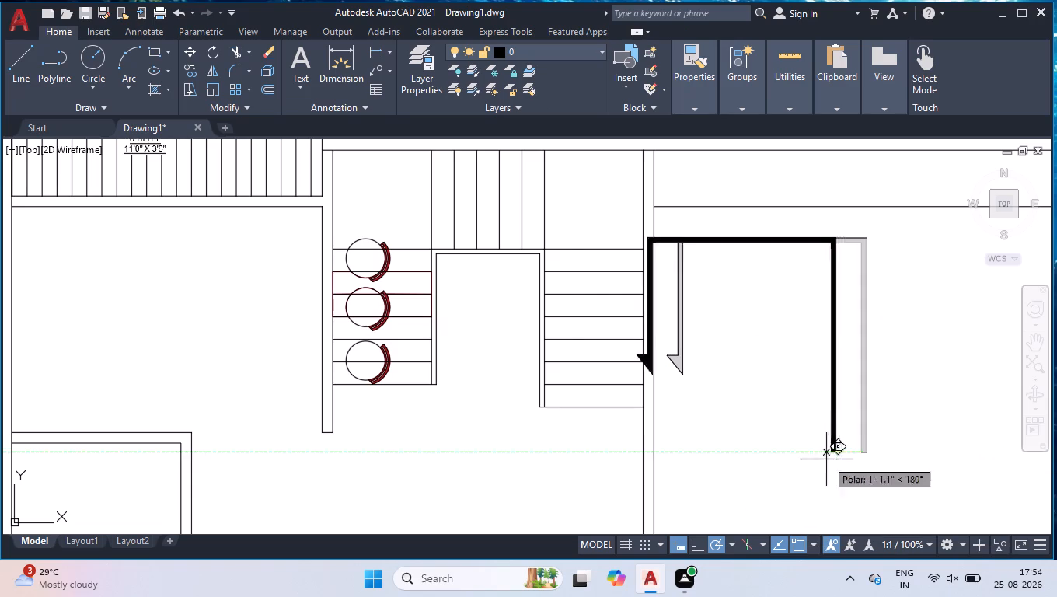
left_click(591, 427)
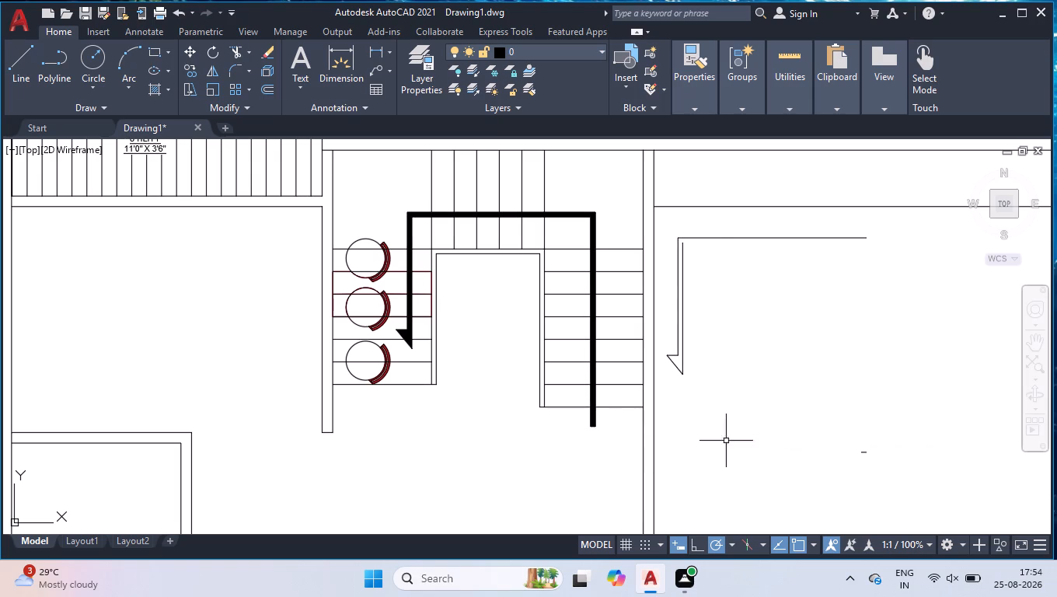
Erase the leftover arrow outline lines and the short end line in the room east of the staircase.
left_click(760, 229)
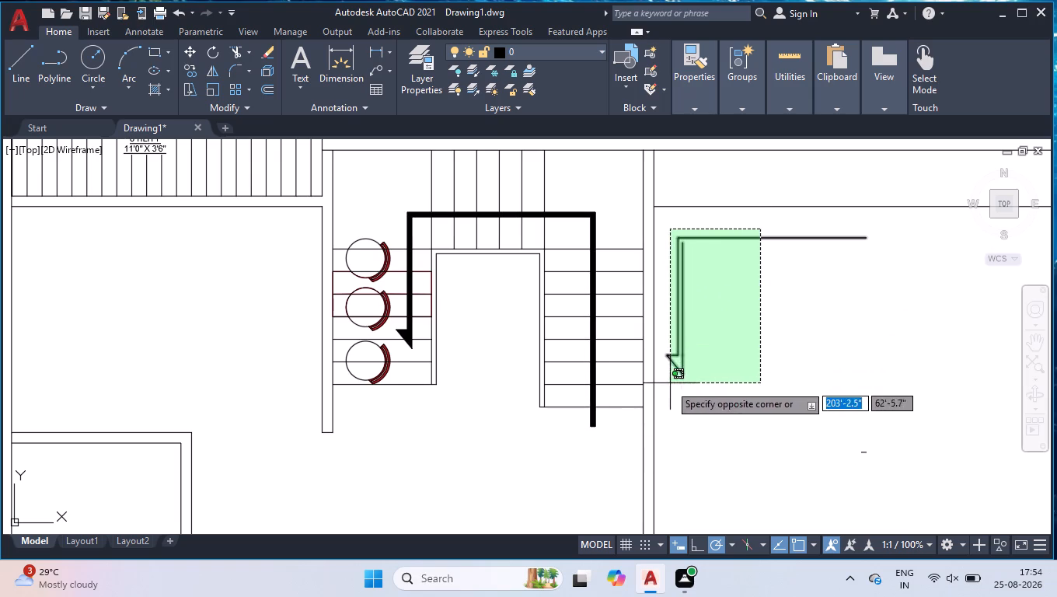
left_click(669, 385)
key("Delete")
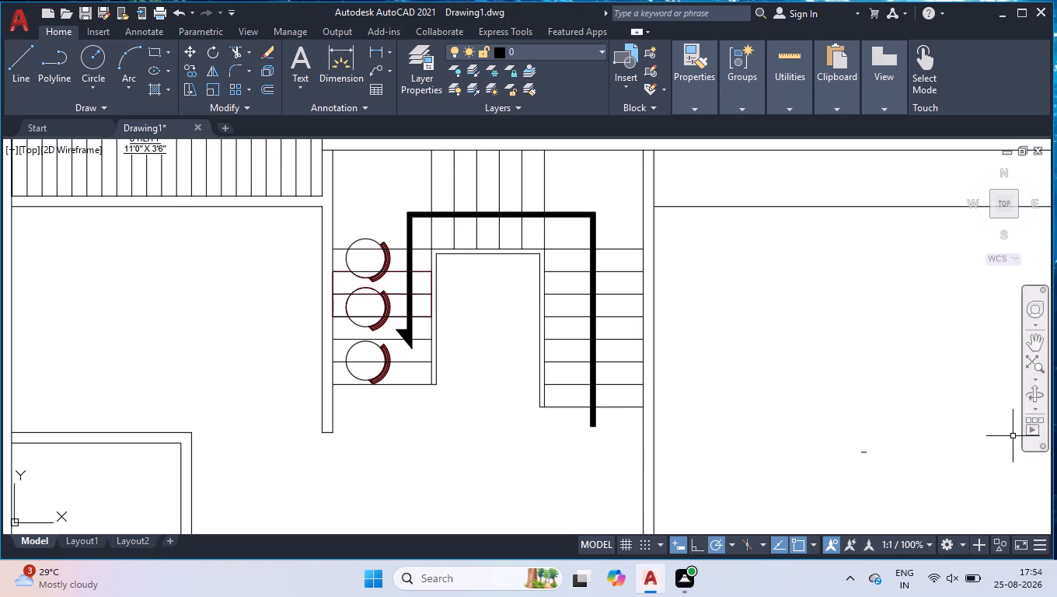
left_click(937, 400)
left_click(835, 485)
key("Delete")
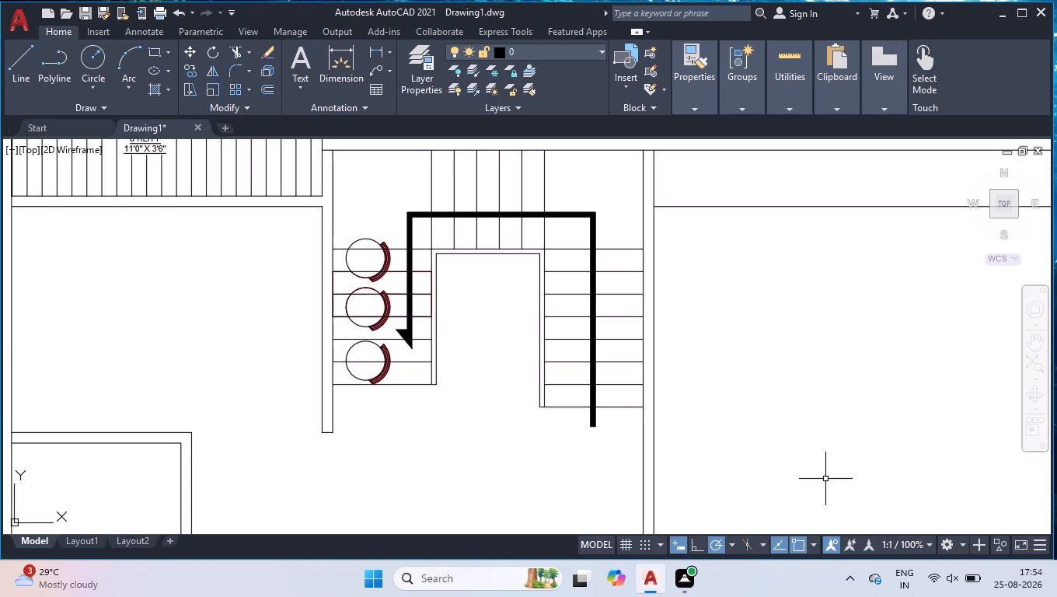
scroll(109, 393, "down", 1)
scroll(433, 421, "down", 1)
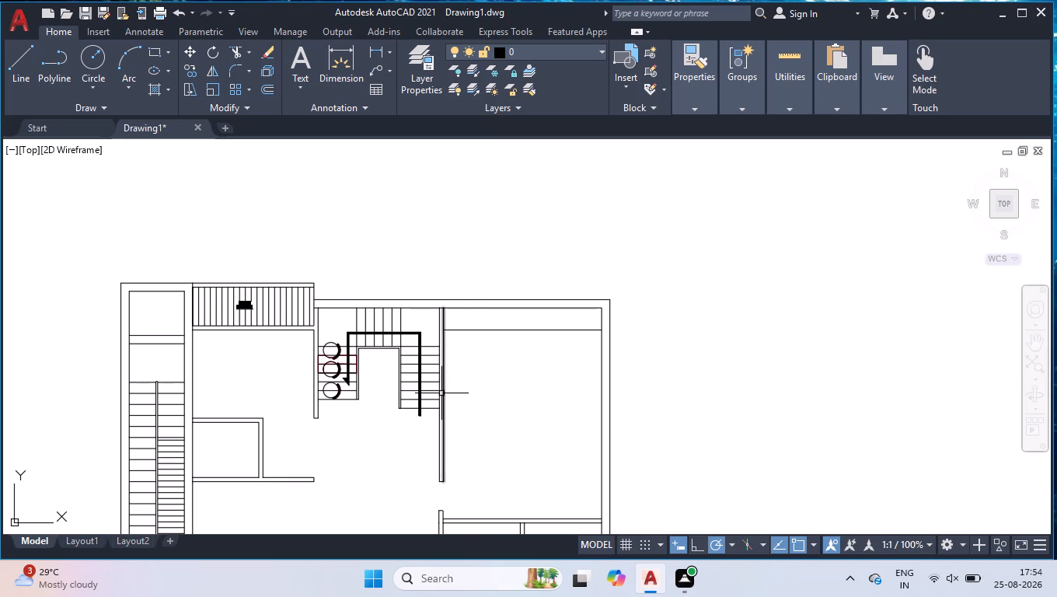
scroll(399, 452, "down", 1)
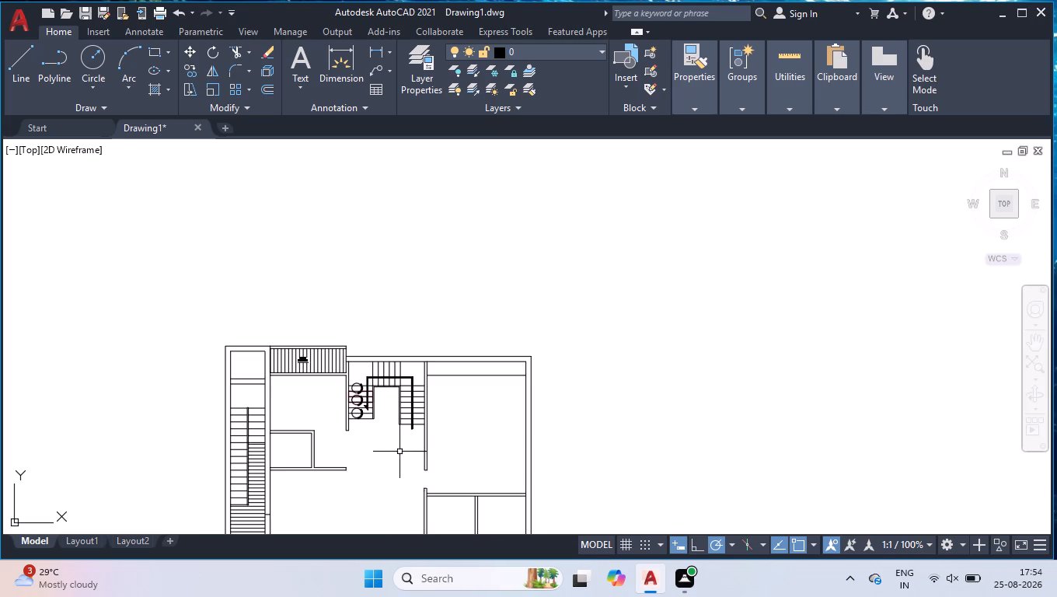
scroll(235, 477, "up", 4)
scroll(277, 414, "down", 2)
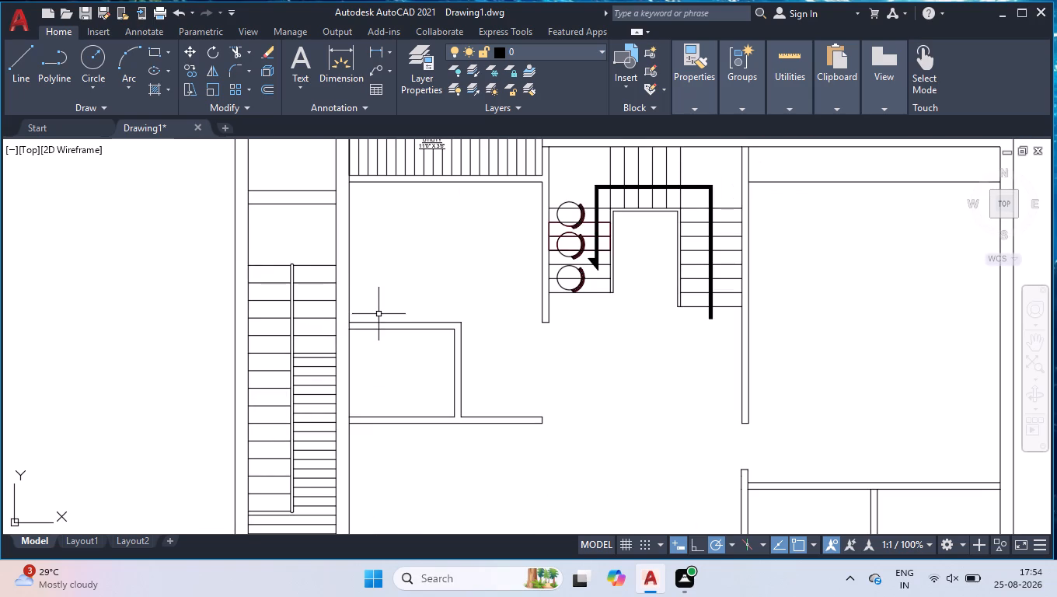
Draw a three-segment inverted U of lines west of the plan: east leg about 7', top about 4', west leg about 12'.
key("l")
key("Return")
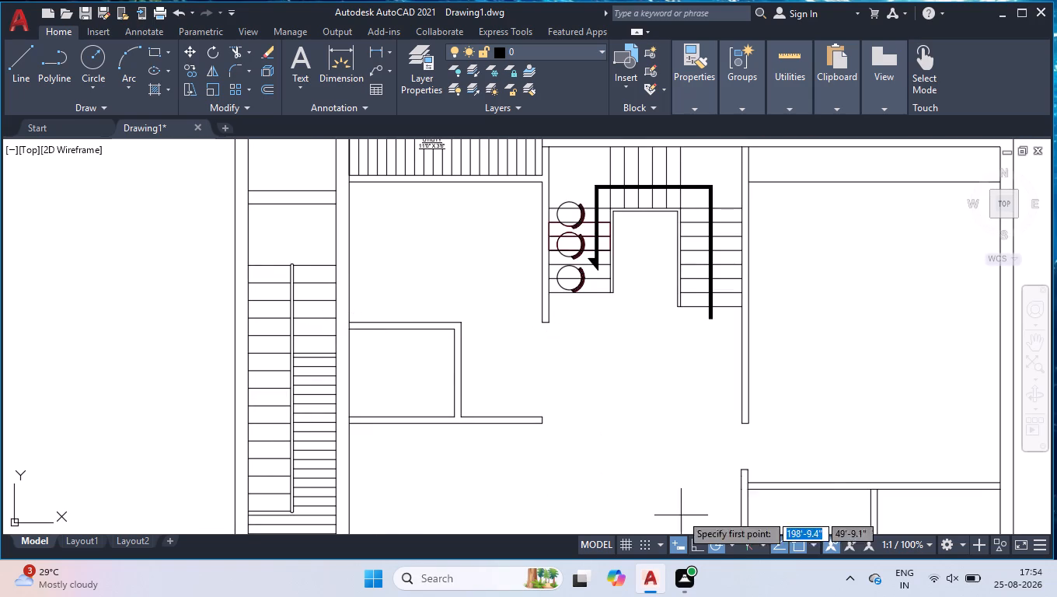
scroll(654, 464, "down", 1)
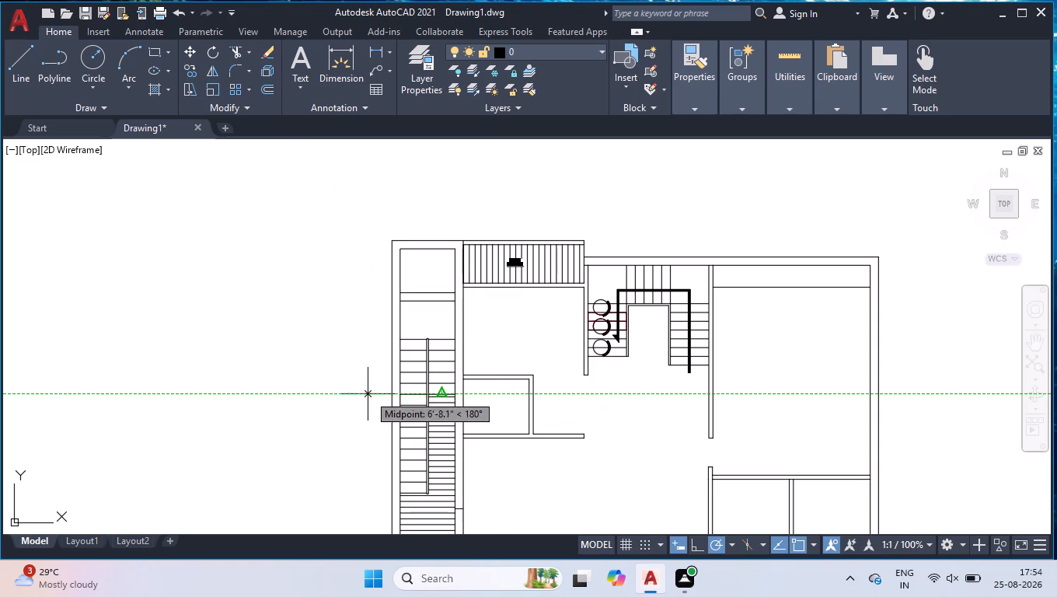
left_click(321, 393)
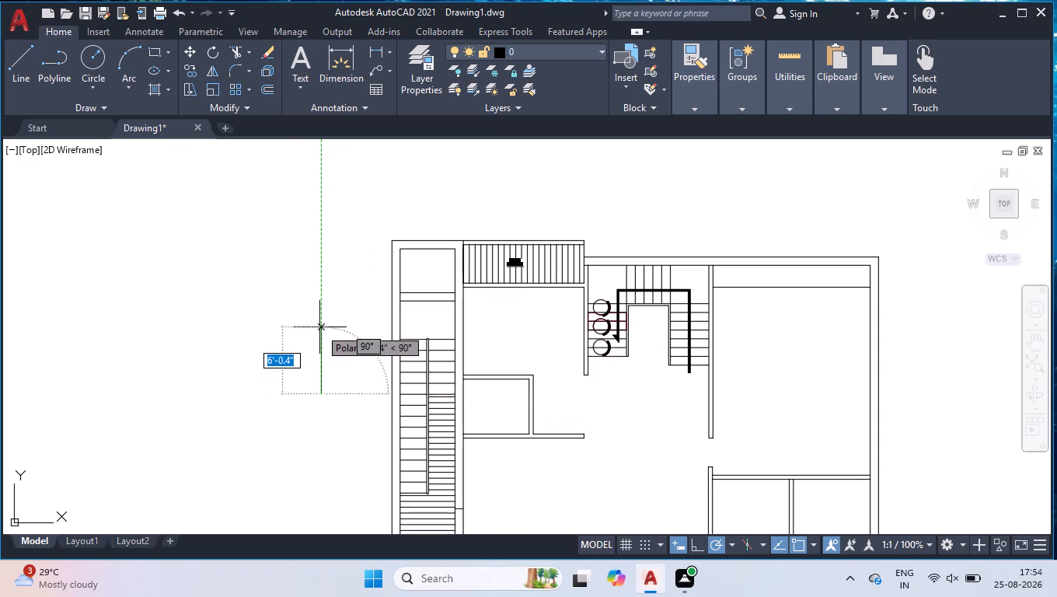
left_click(320, 317)
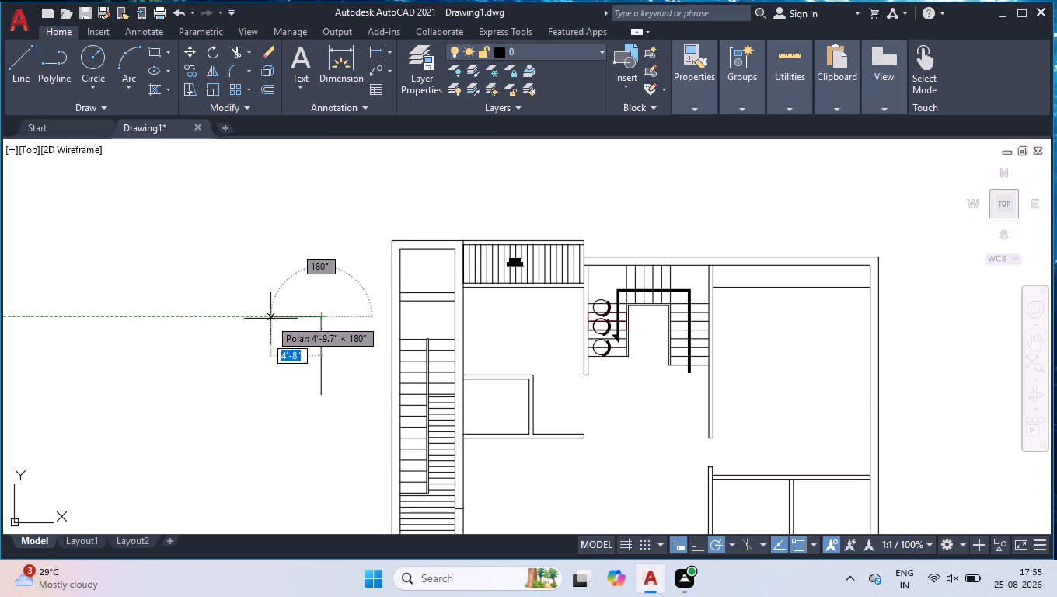
left_click(279, 319)
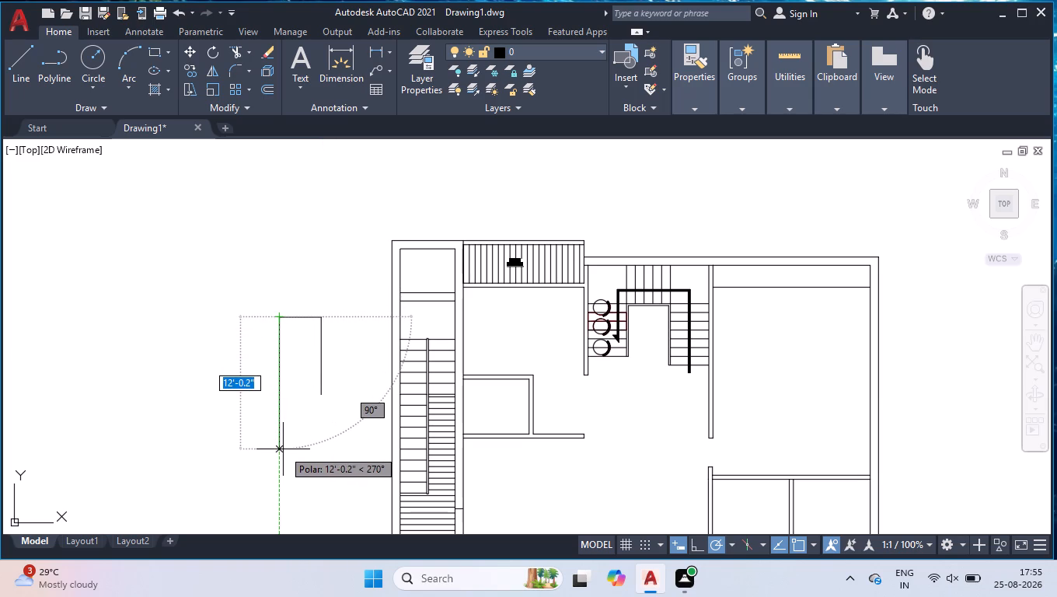
left_click(283, 449)
scroll(266, 442, "up", 1)
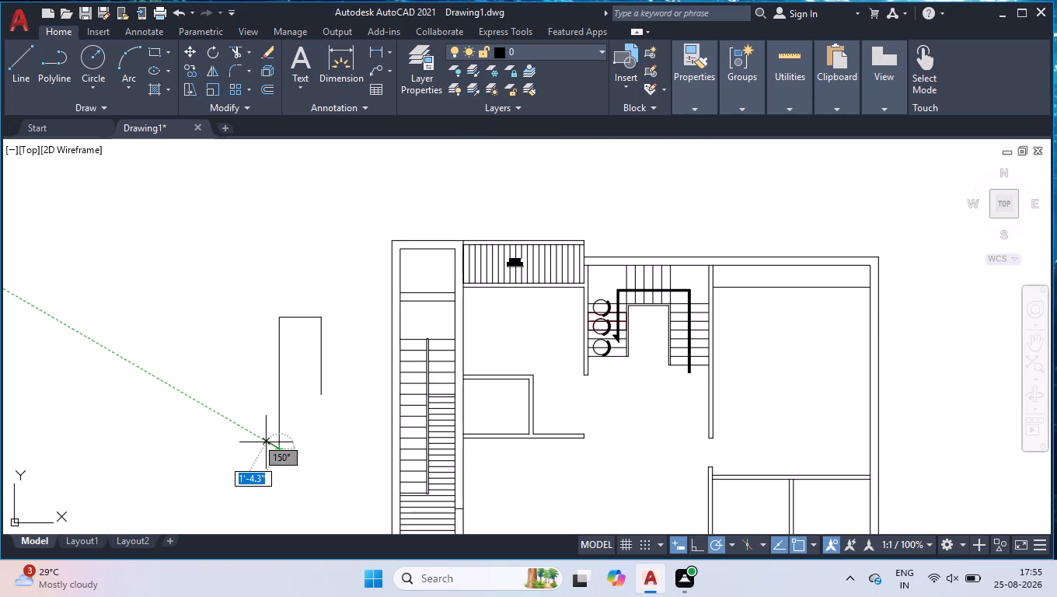
scroll(266, 442, "up", 2)
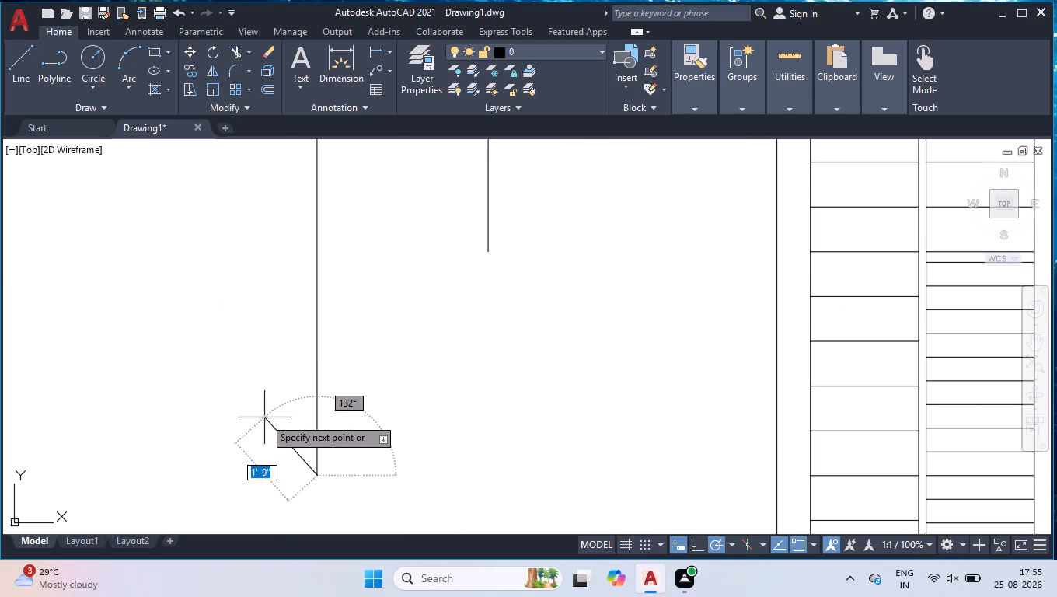
key("space")
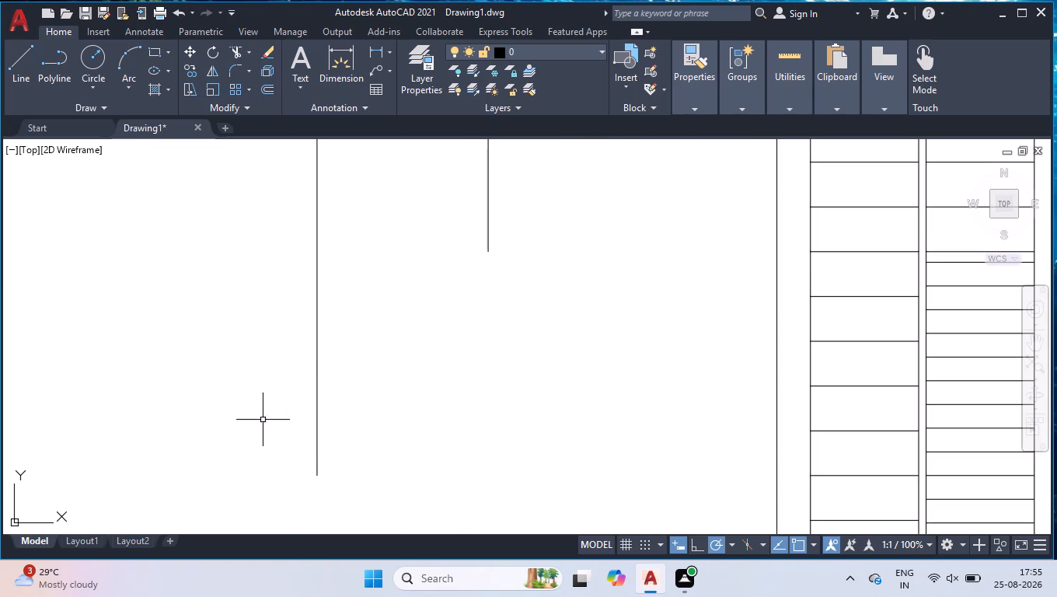
Offset the inverted U's west leg 2" outward to the west.
type("OFF")
key("Return")
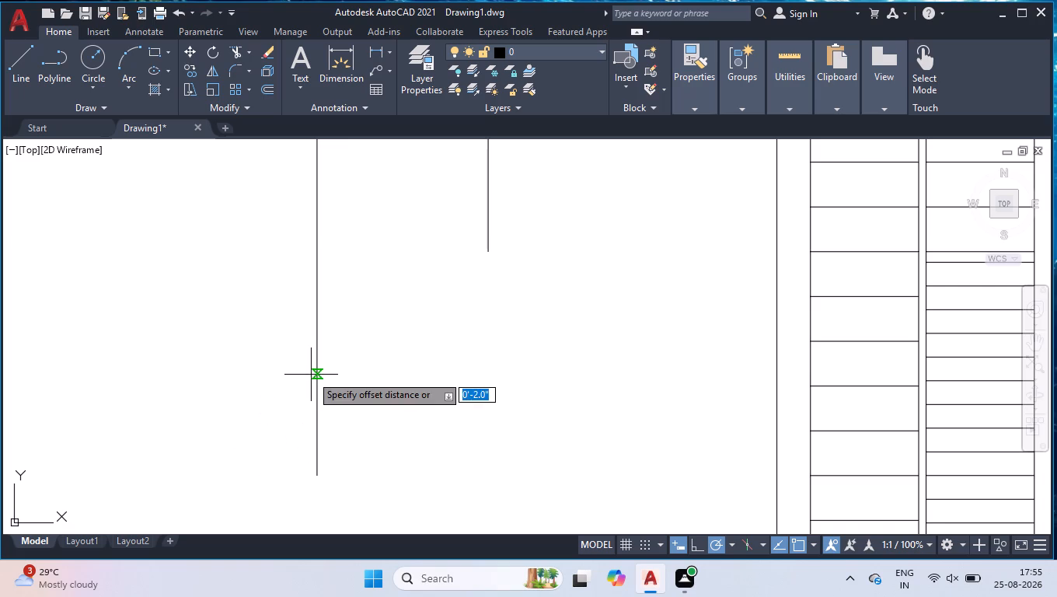
key("2")
key("Return")
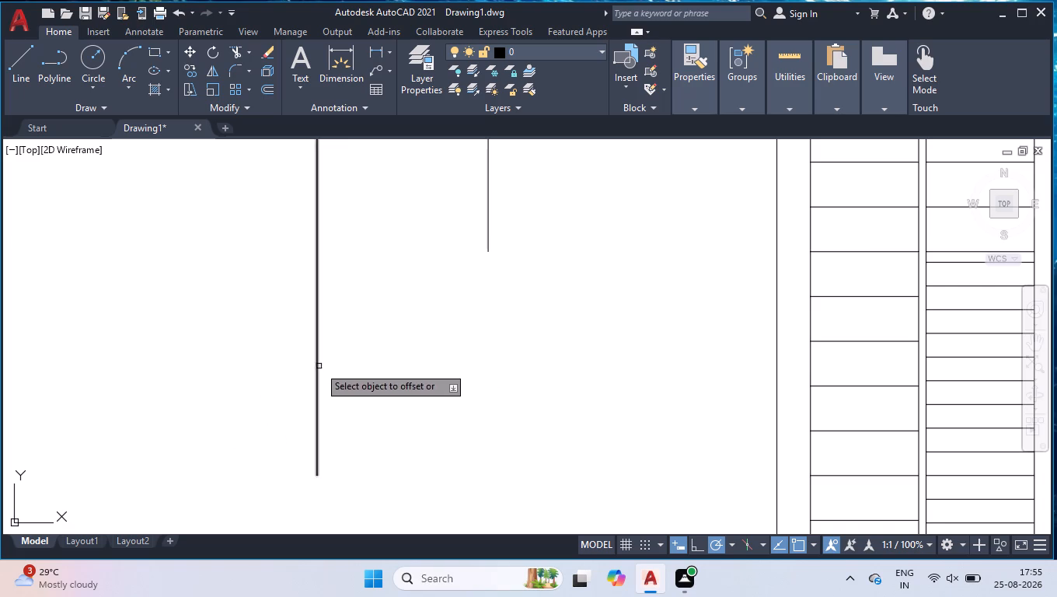
left_click(319, 366)
left_click(285, 373)
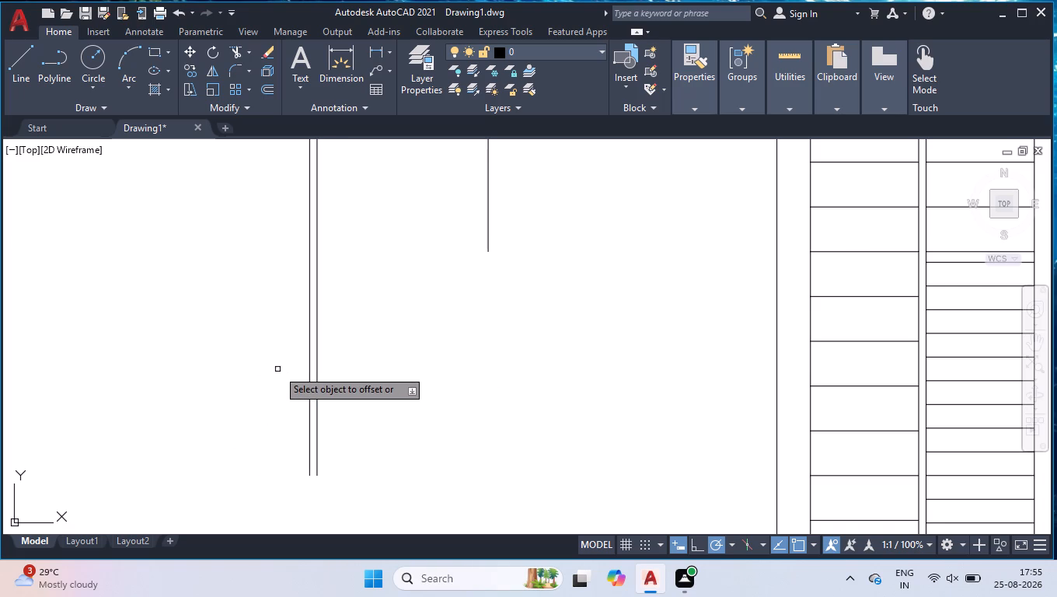
key("Return")
Draw a half arrowhead from the west leg's lower end: about 8.3" at 120°, closing horizontally onto the offset line.
key("l")
key("Return")
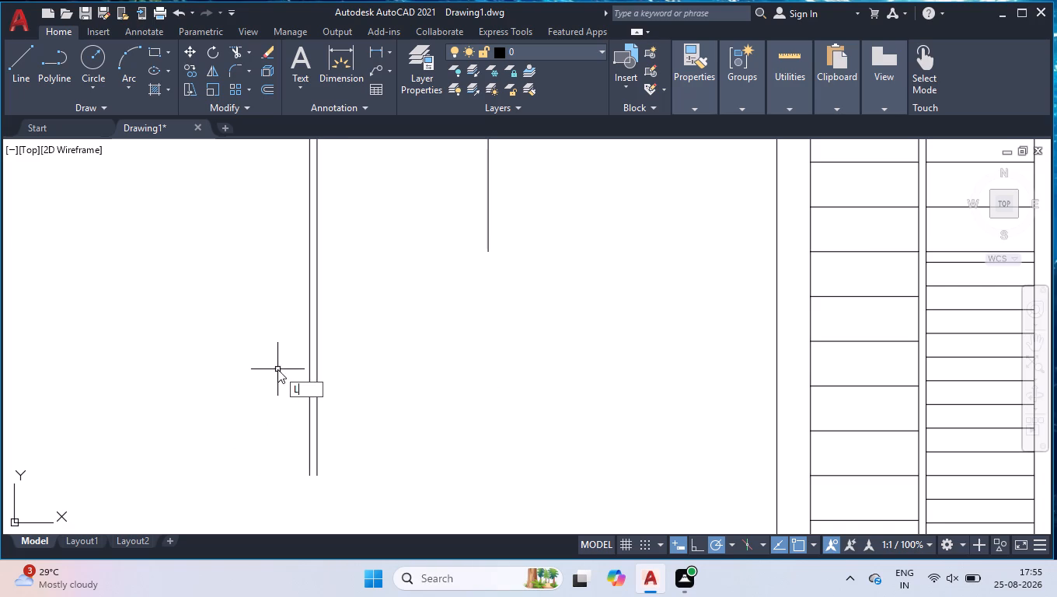
left_click(319, 473)
scroll(256, 438, "down", 3)
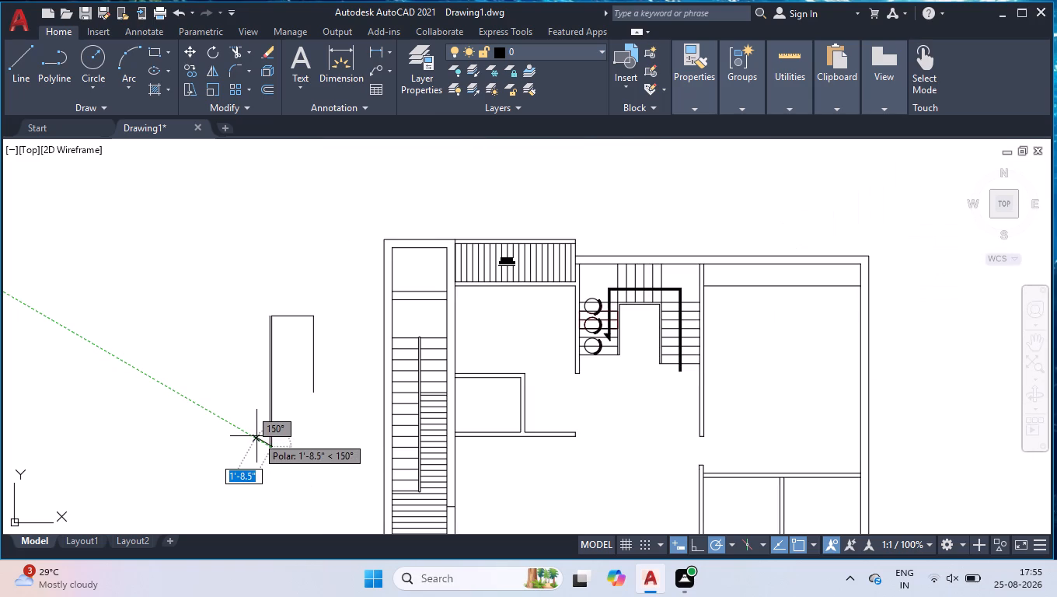
scroll(256, 435, "up", 5)
scroll(355, 415, "down", 2)
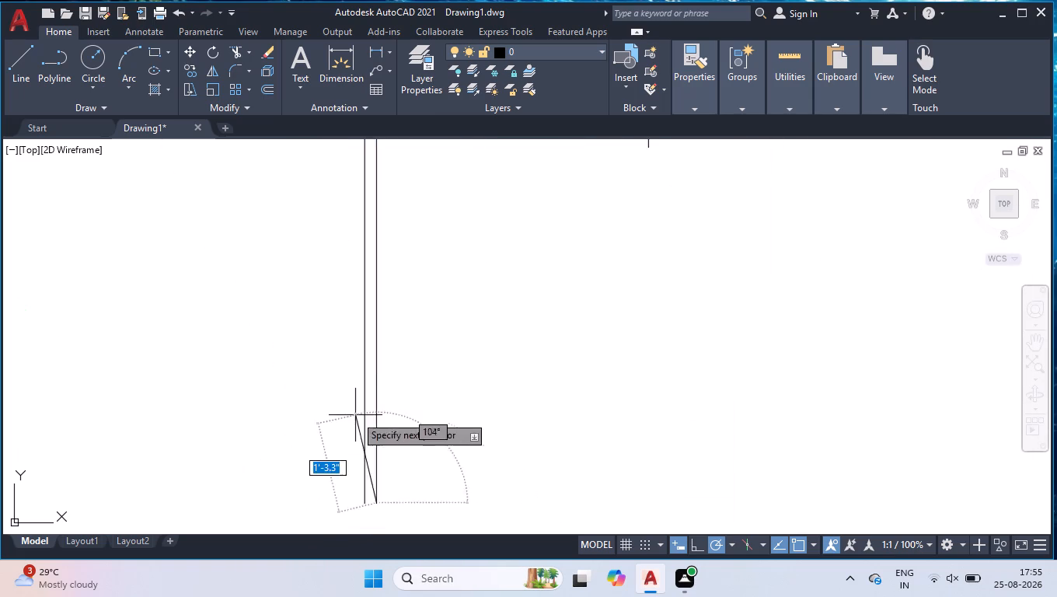
scroll(342, 478, "up", 3)
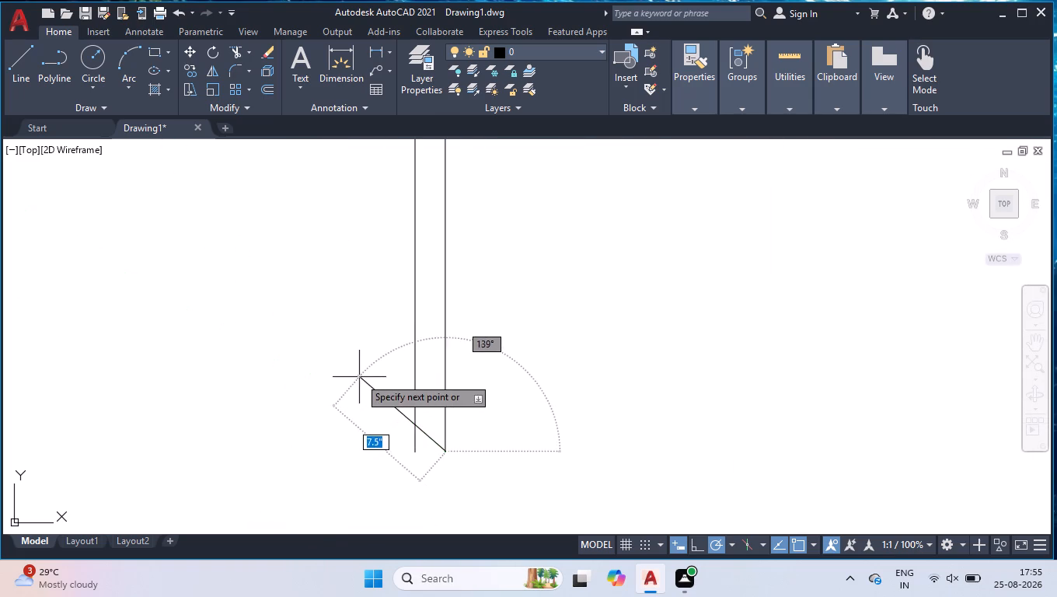
left_click(389, 340)
left_click(414, 344)
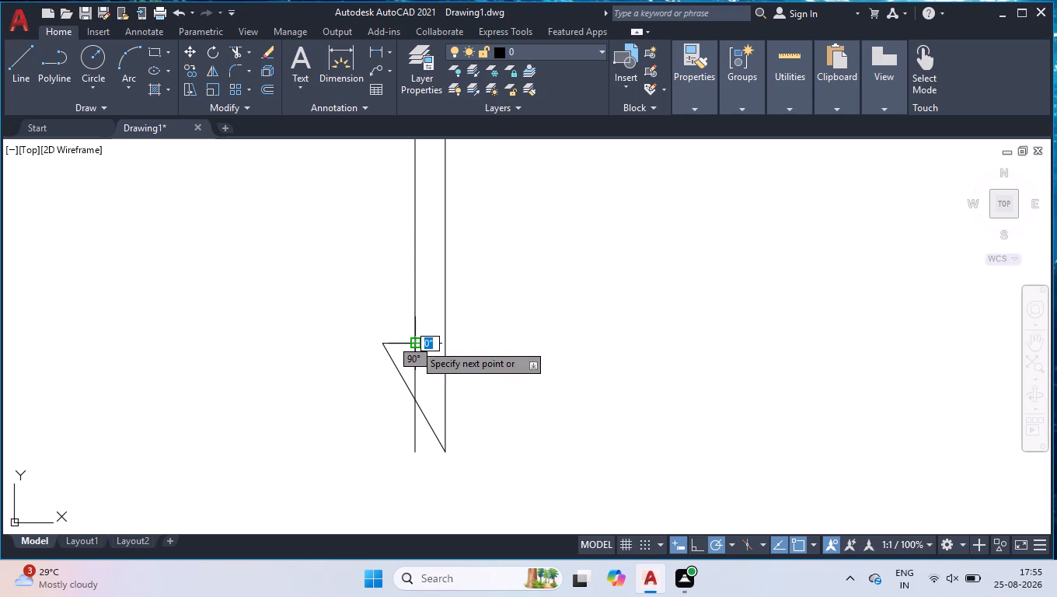
key("space")
Trim the offset line's segments below the arrowhead's horizontal edge, leaving a clean arrowhead outline.
type("TR")
key("Return")
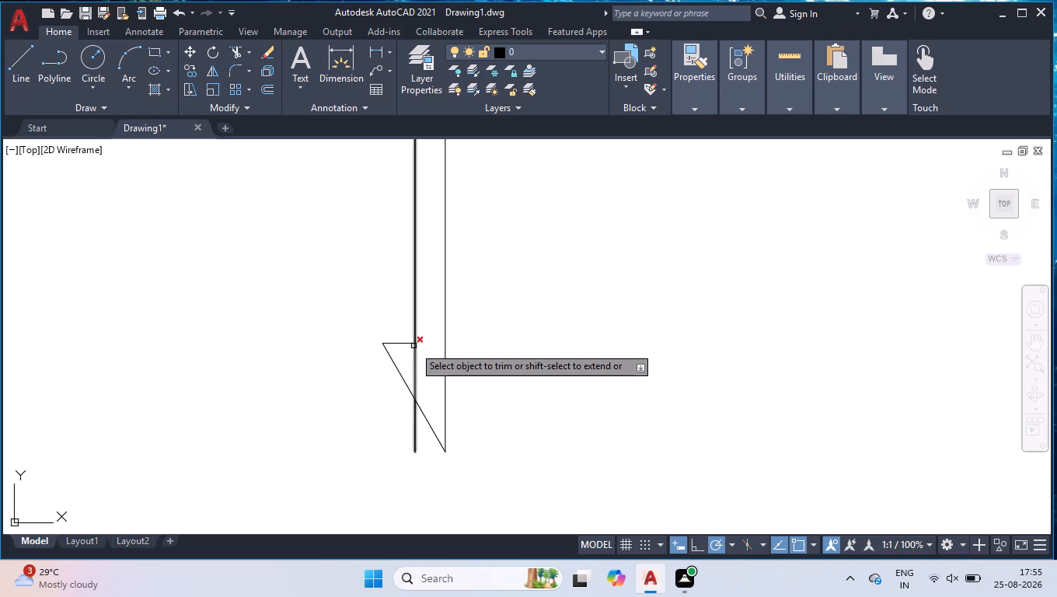
left_click(418, 357)
left_click(410, 360)
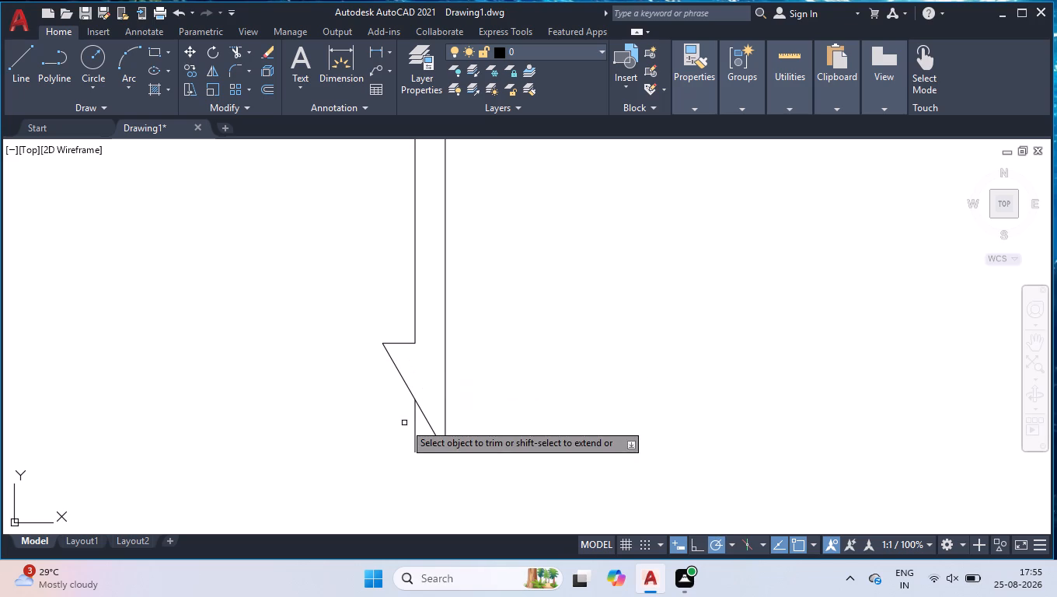
left_click(415, 419)
key("Return")
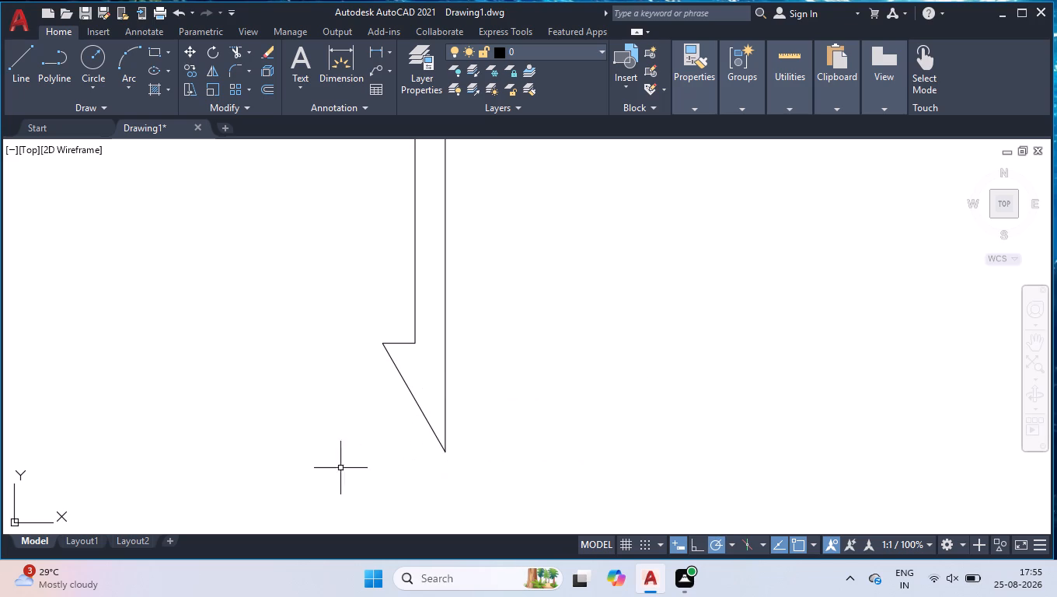
With Ortho on, draw the outer top edge 2" above the inner one, from the offset line to 2" past the east leg.
scroll(577, 435, "down", 5)
scroll(625, 236, "up", 2)
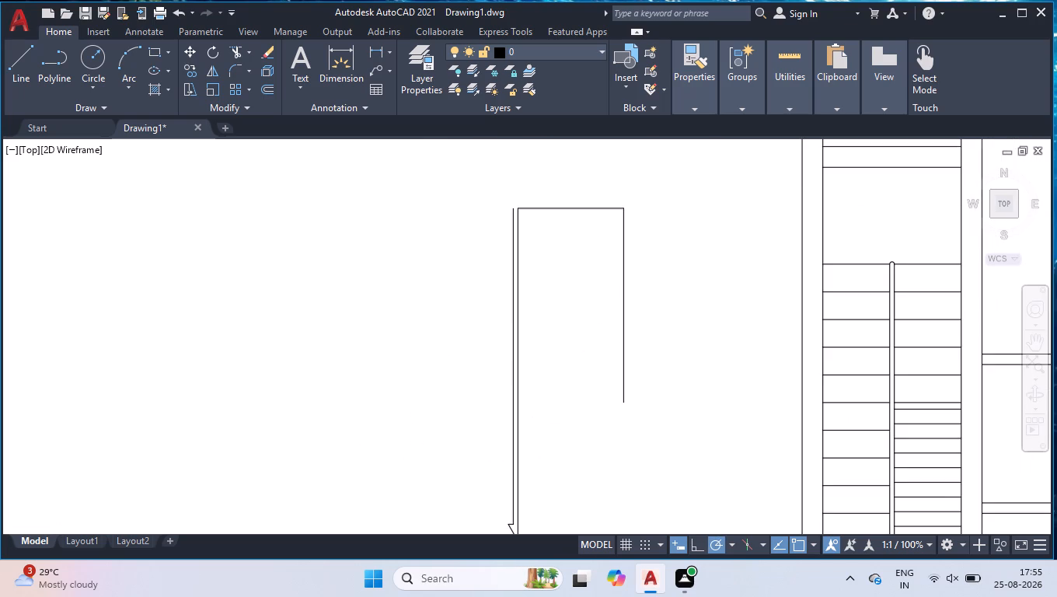
scroll(473, 156, "up", 3)
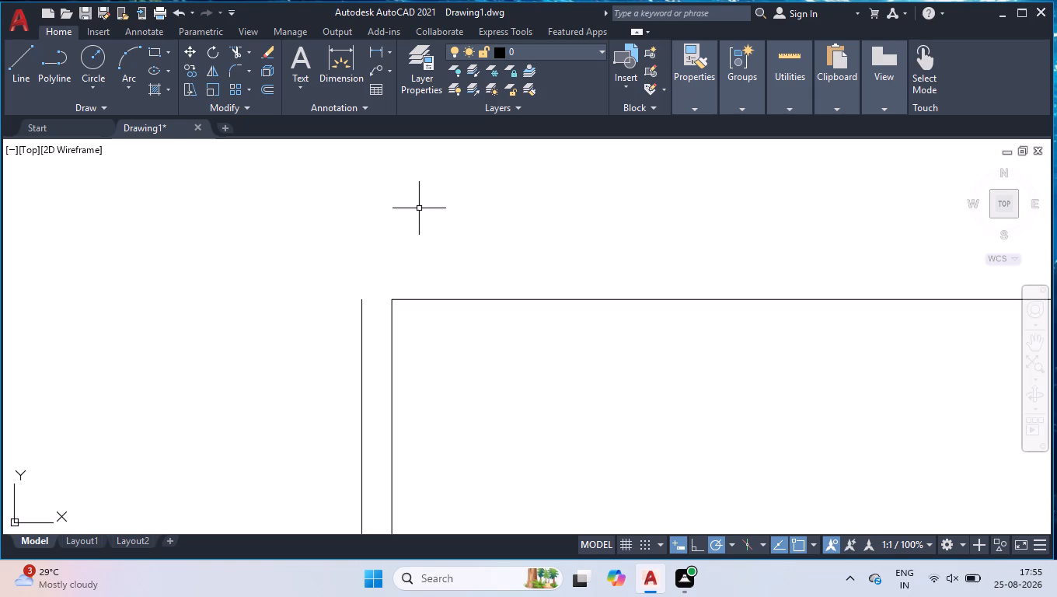
key("l")
key("Return")
left_click(357, 297)
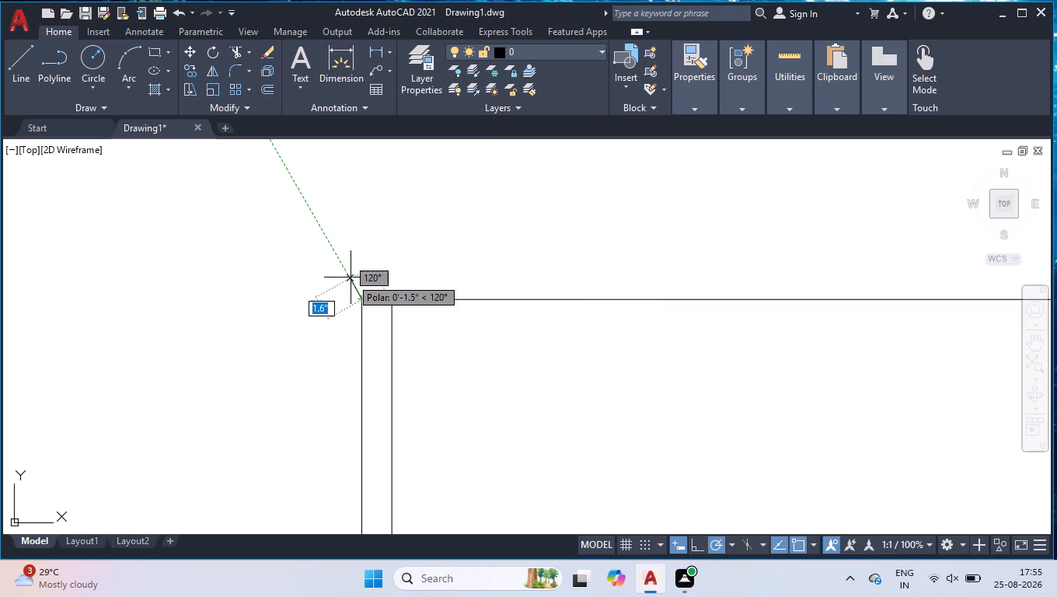
left_click(696, 547)
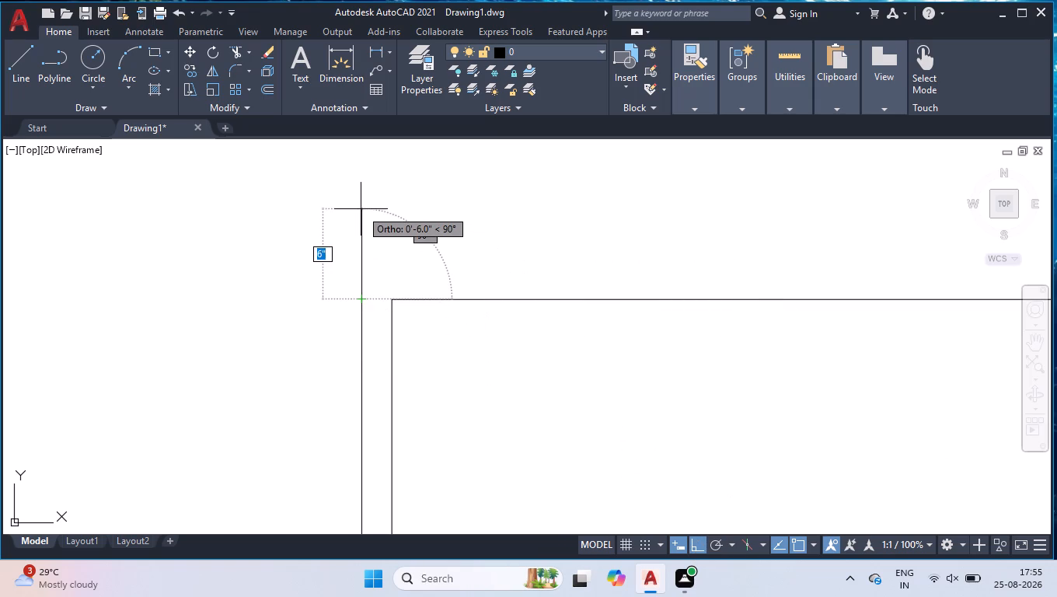
key("2")
key("Return")
scroll(539, 274, "down", 3)
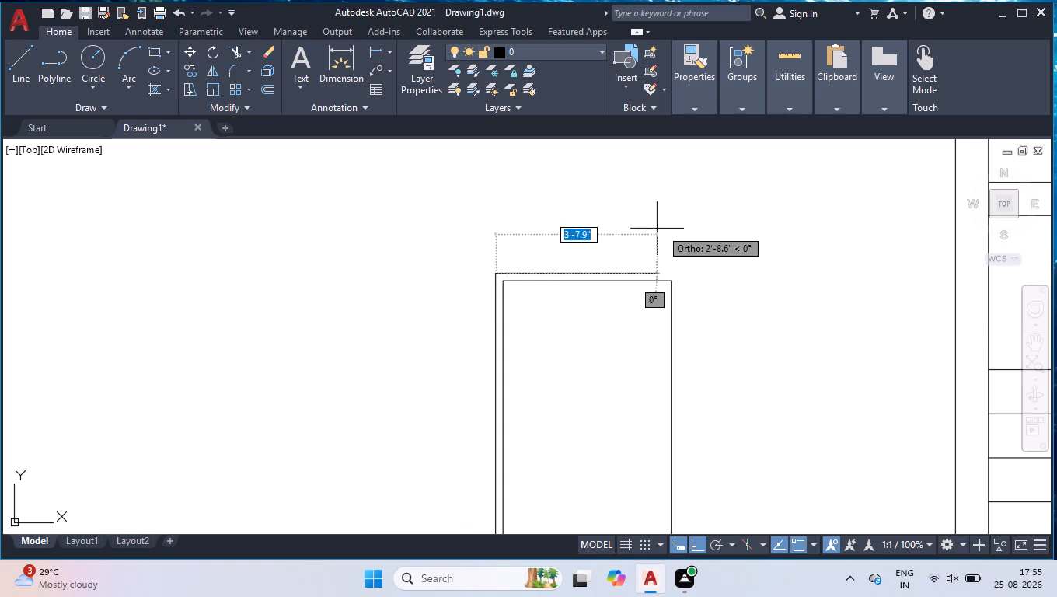
scroll(715, 266, "up", 4)
scroll(411, 305, "down", 2)
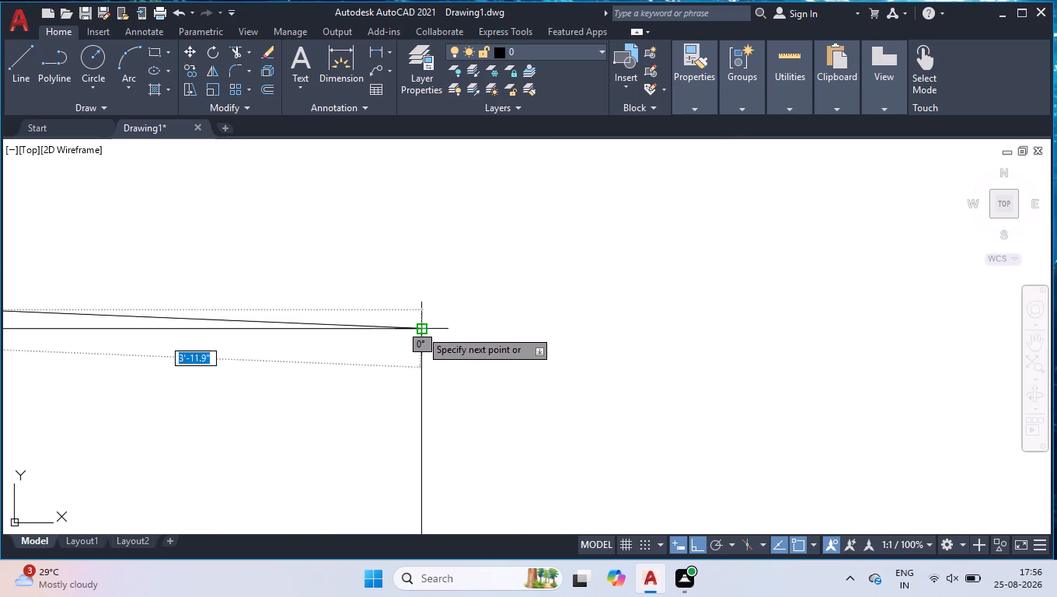
left_click(421, 308)
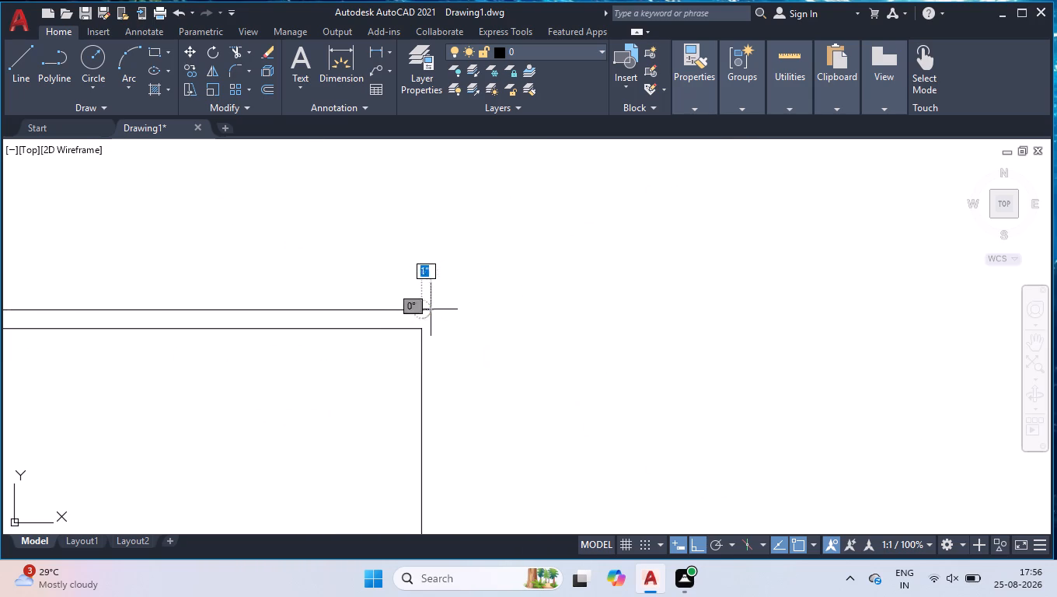
key("2")
key("Return")
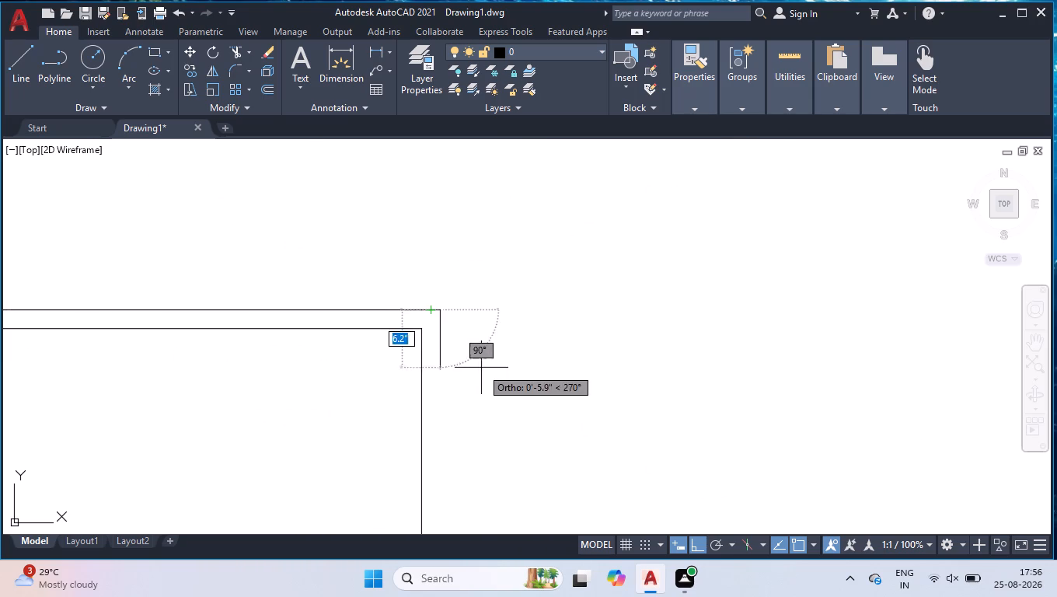
Draw the outer east leg down level with the inner leg's lower end and close the arrow's tail with a horizontal line.
scroll(495, 384, "down", 5)
scroll(494, 484, "up", 4)
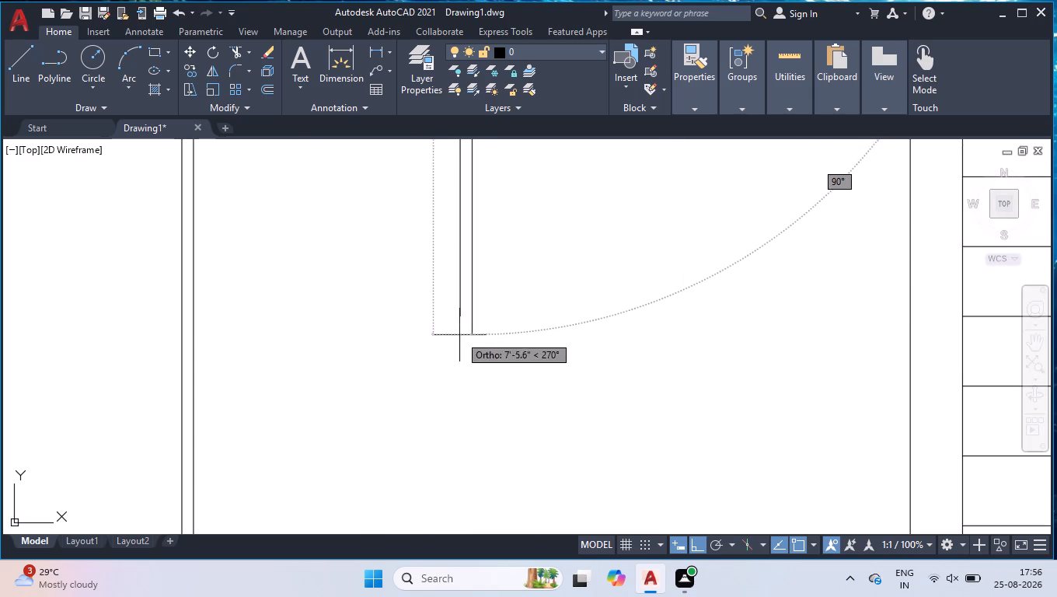
scroll(462, 309, "up", 5)
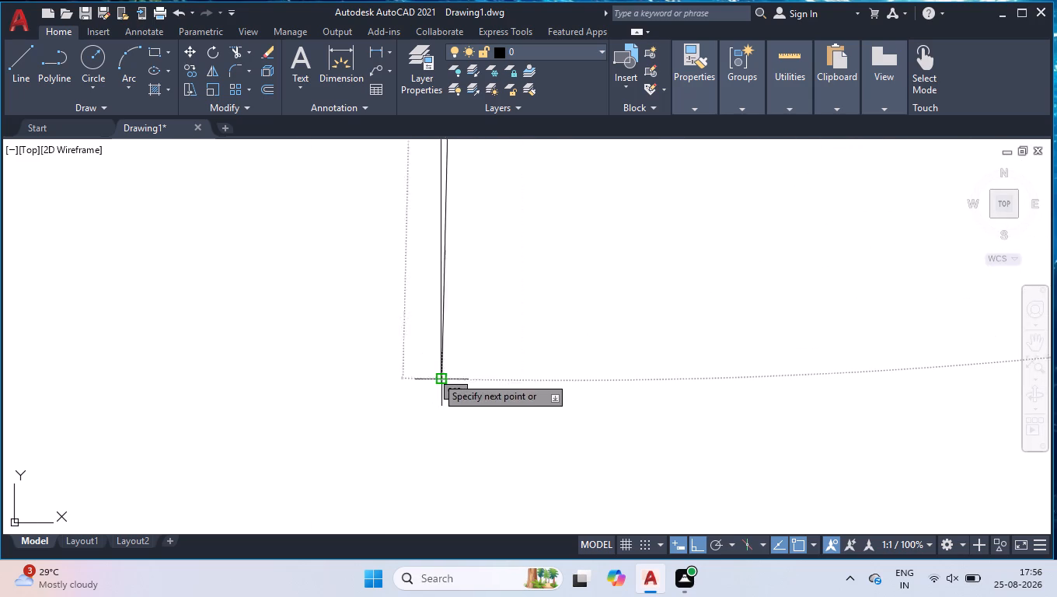
left_click(552, 376)
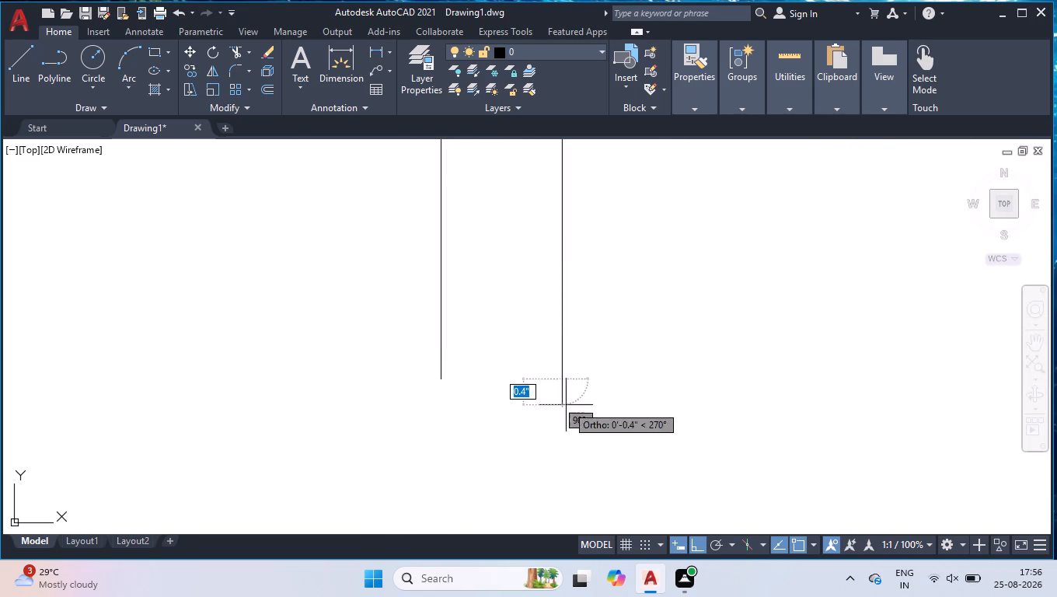
left_click(440, 379)
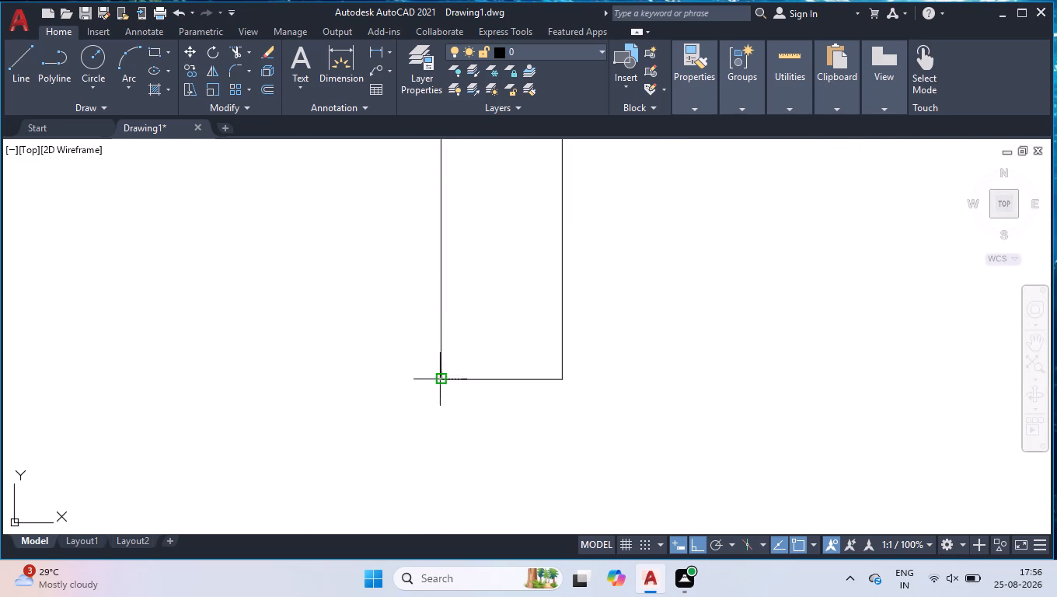
key("space")
Fill the closed arrow outline west of the plan with the solid black hatch.
scroll(482, 389, "down", 8)
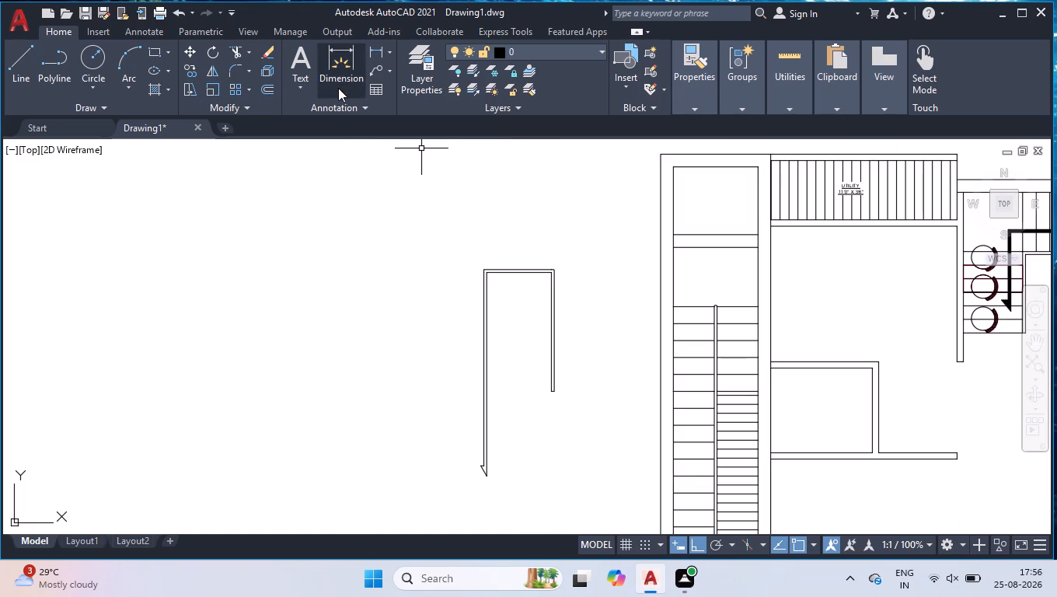
left_click(149, 88)
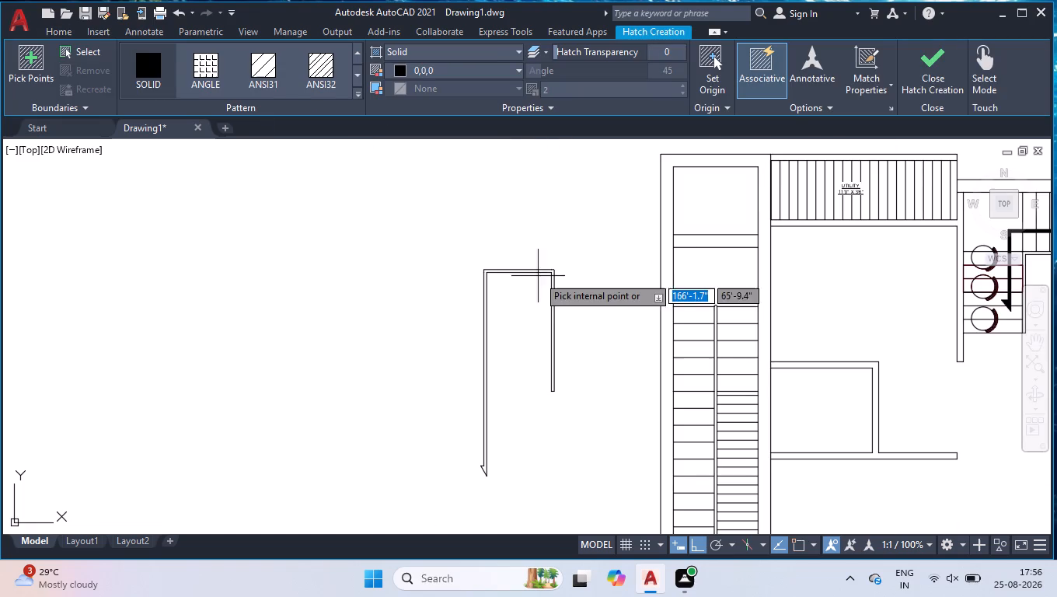
left_click(525, 271)
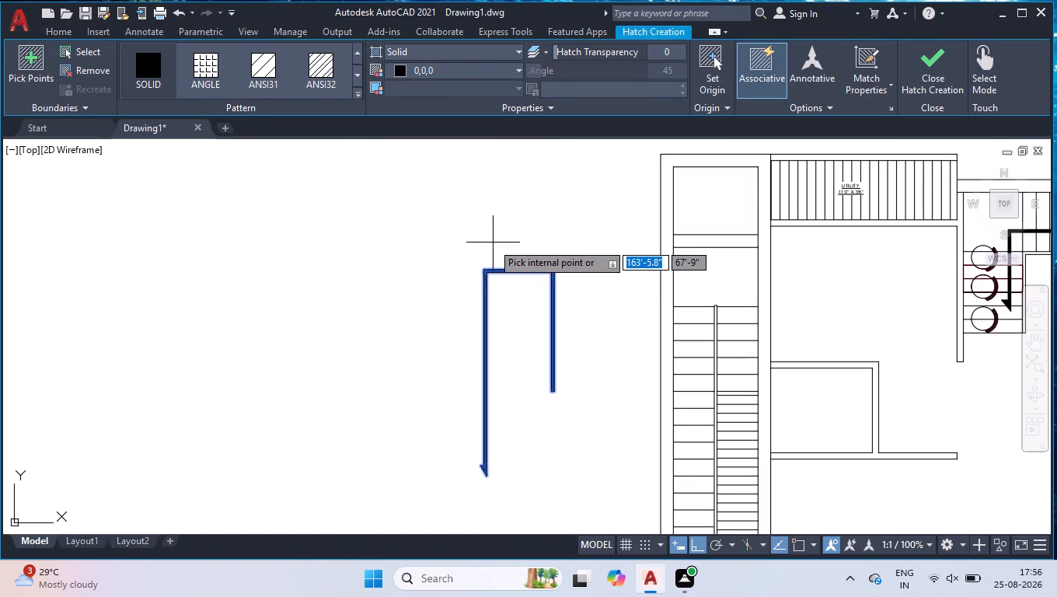
scroll(492, 242, "up", 2)
scroll(491, 242, "down", 2)
key("Return")
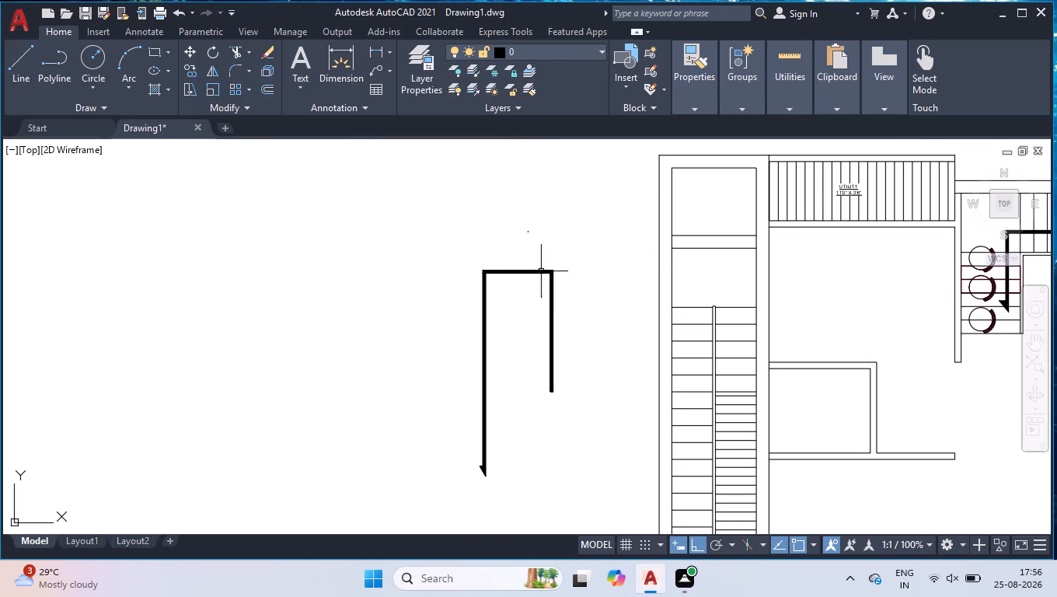
Move the filled black arrow from its tip to an empty spot farther west of the plan.
left_click(571, 259)
left_click(414, 494)
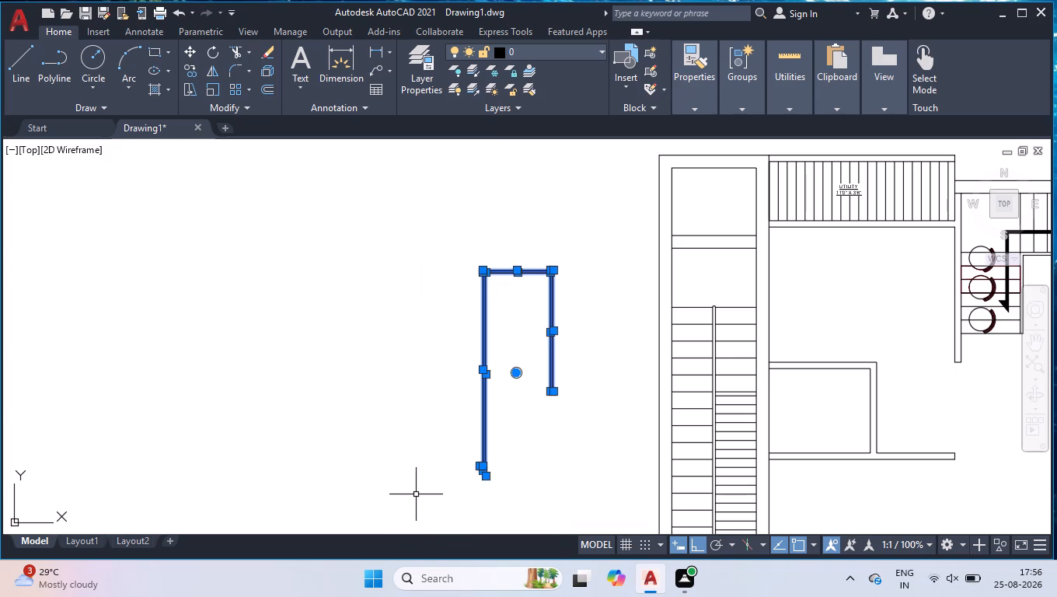
type("MOV")
key("Return")
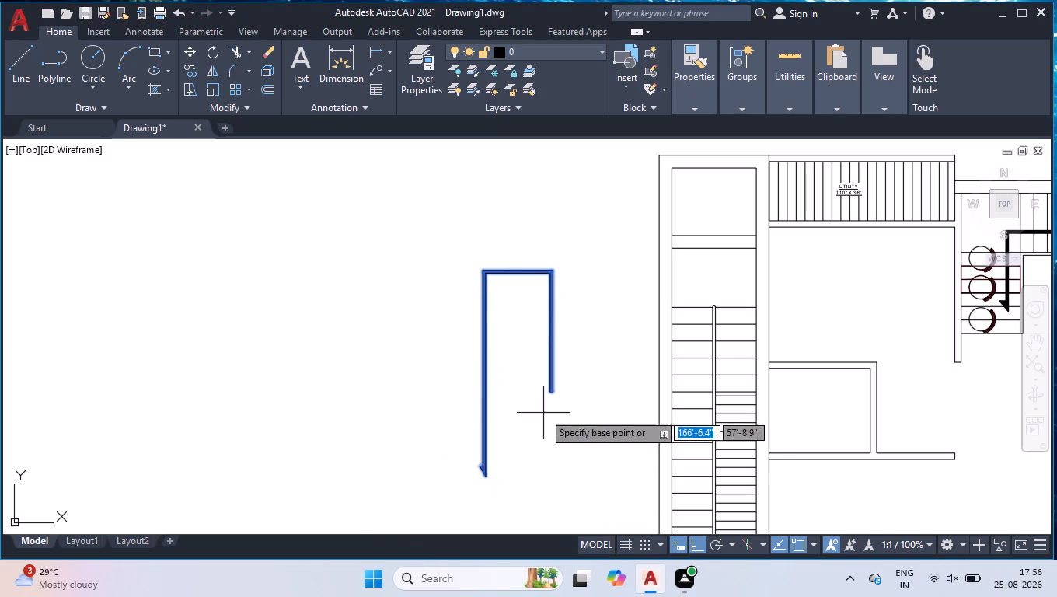
left_click(490, 480)
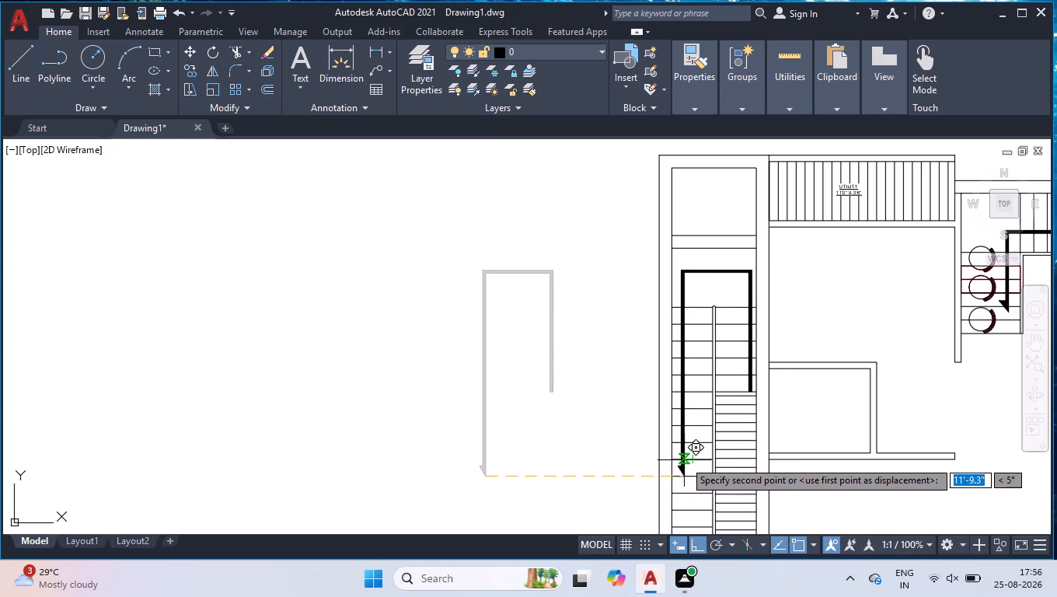
left_click(710, 542)
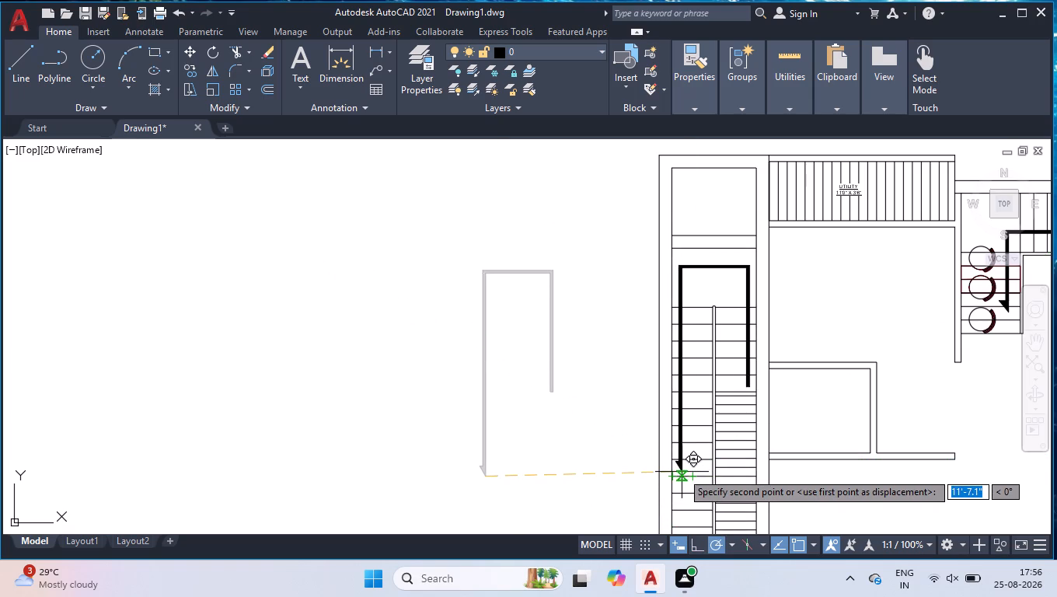
left_click(356, 466)
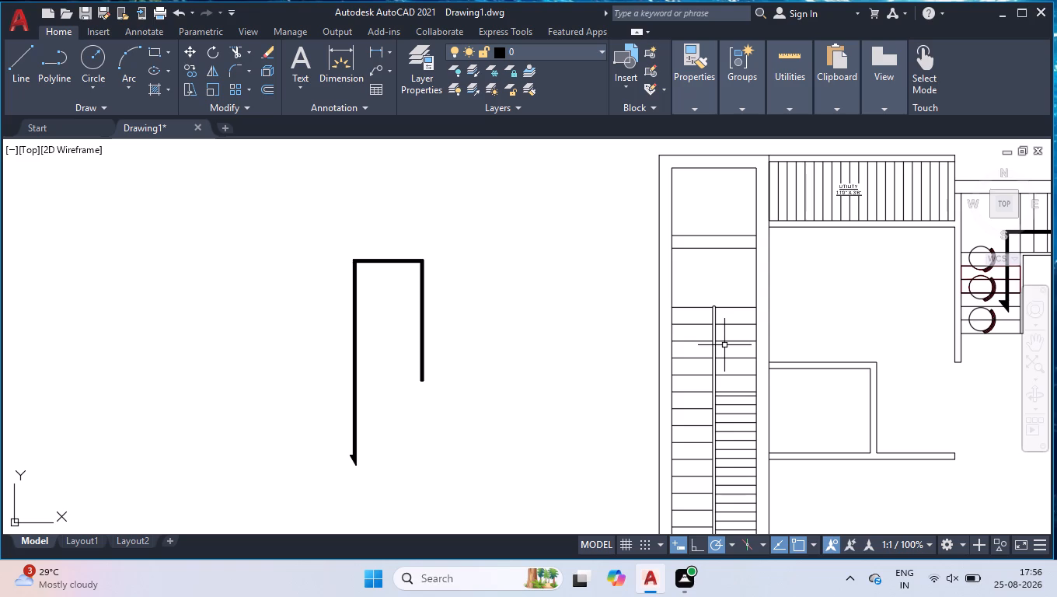
Draw an arrow path up the staircase's east flight, across the landing and down the west flight, ending in an arrowhead slant about 1'-3.5" long at 120°.
key("l")
key("Return")
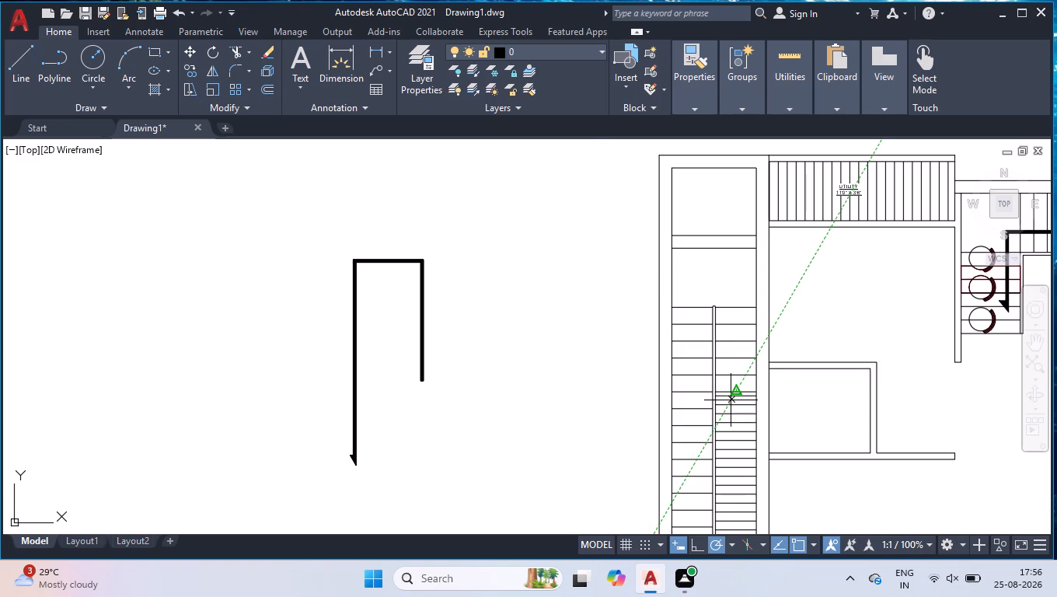
left_click(731, 400)
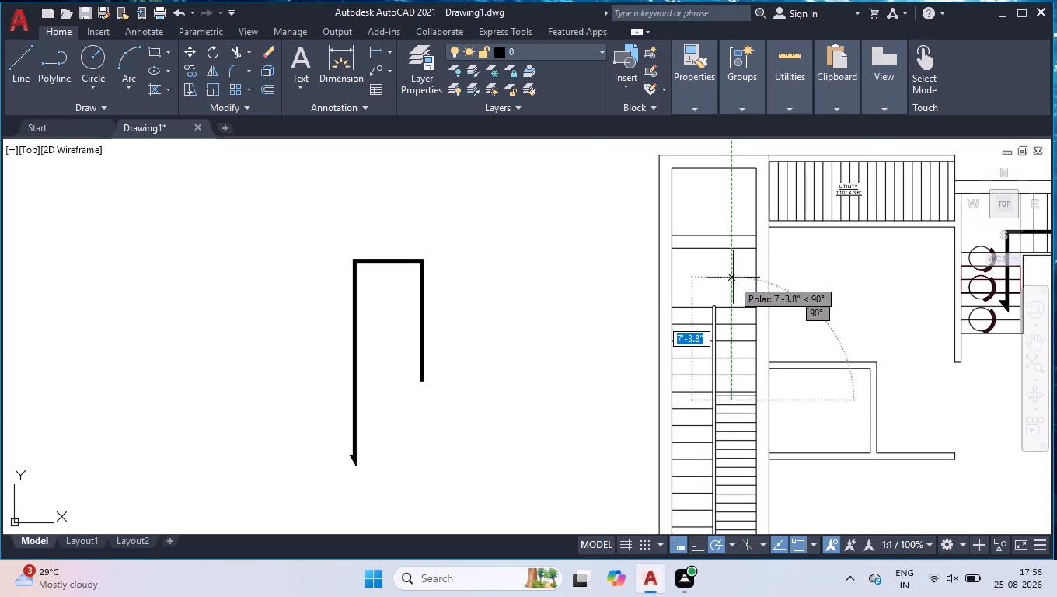
left_click(727, 287)
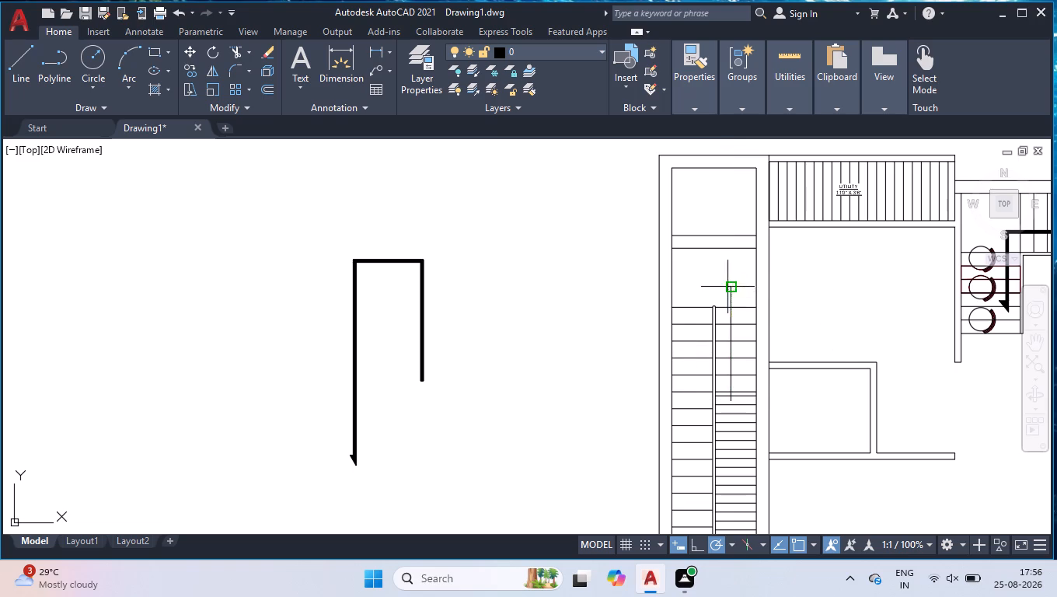
left_click(692, 288)
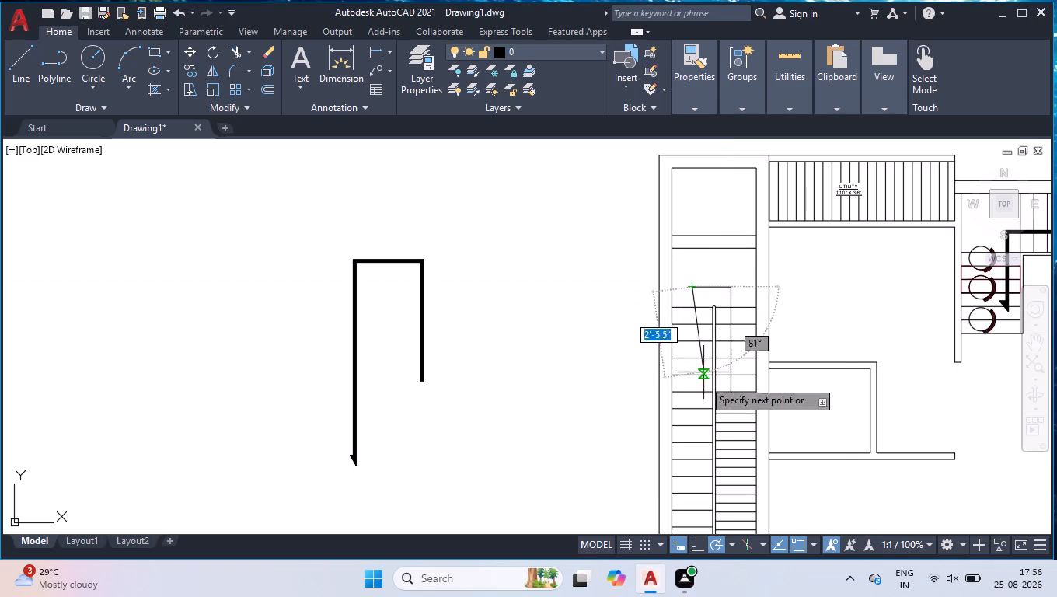
left_click(695, 468)
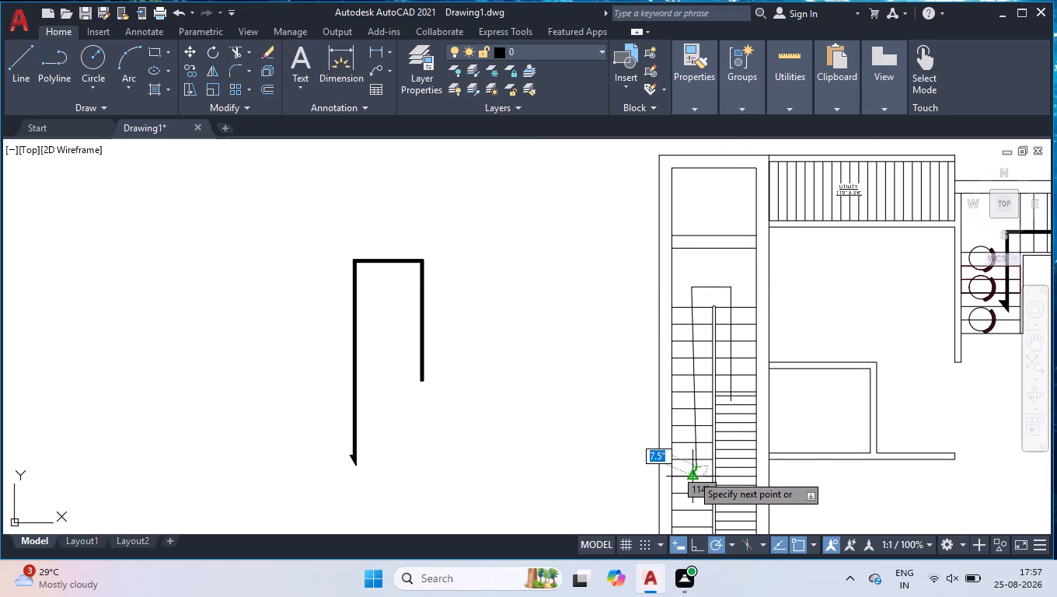
scroll(692, 474, "up", 4)
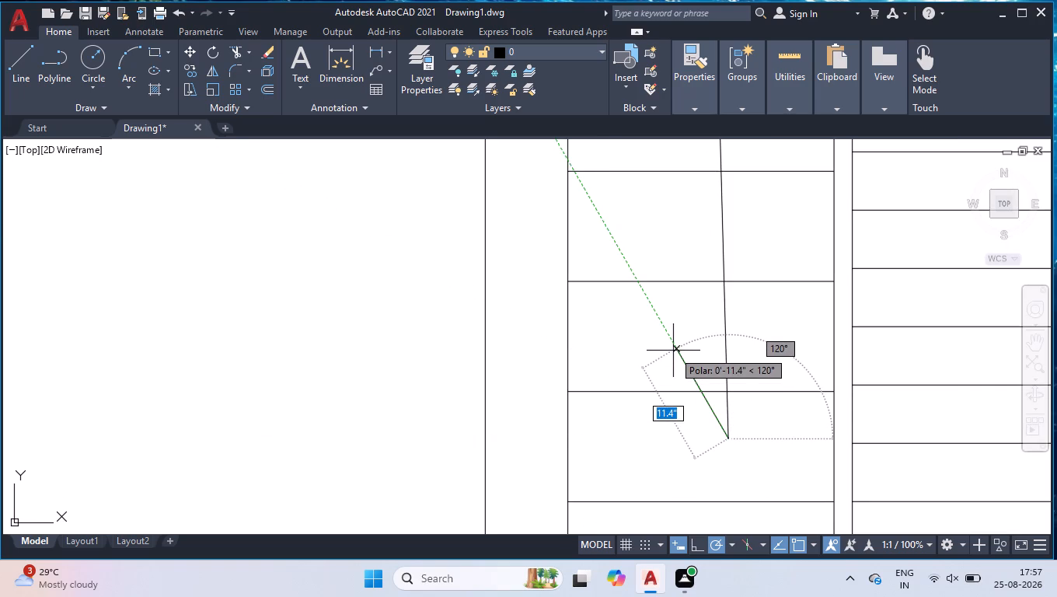
left_click(658, 313)
key("space")
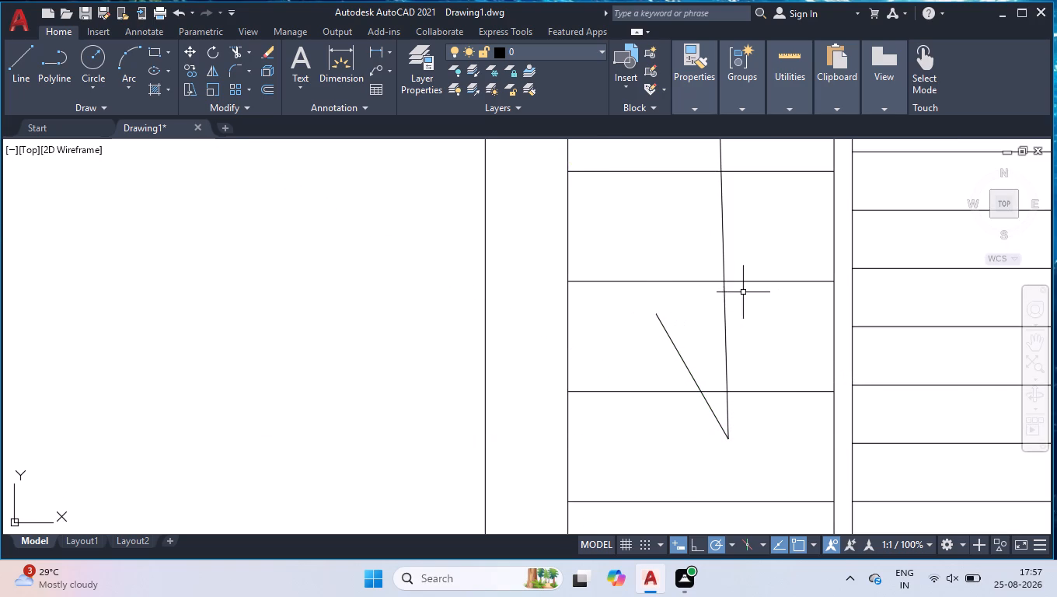
Offset the new arrow path's west leg 2" to the west.
type("OFF")
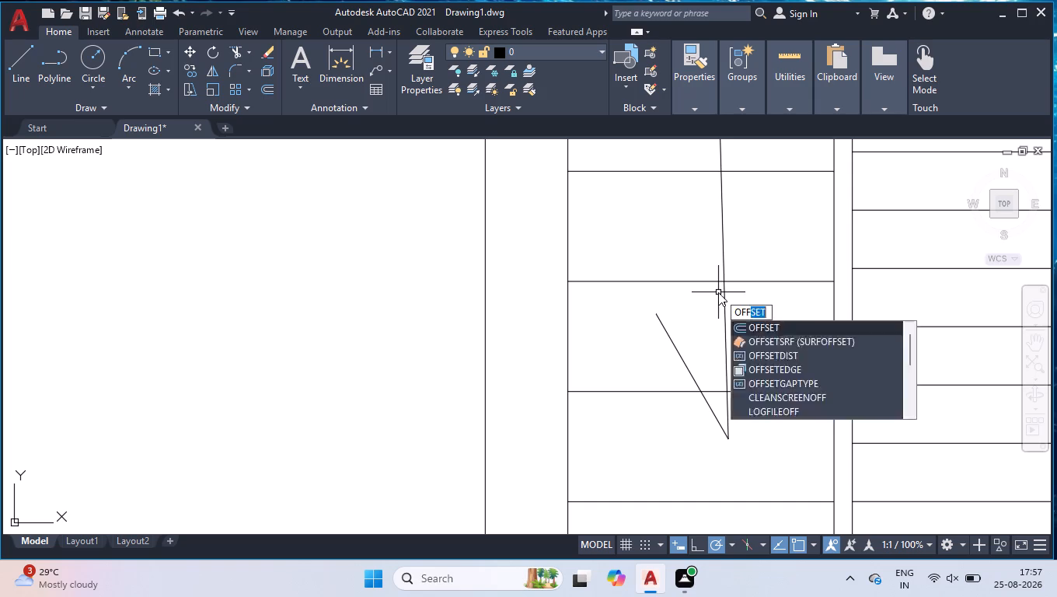
key("Return")
key("2")
key("Return")
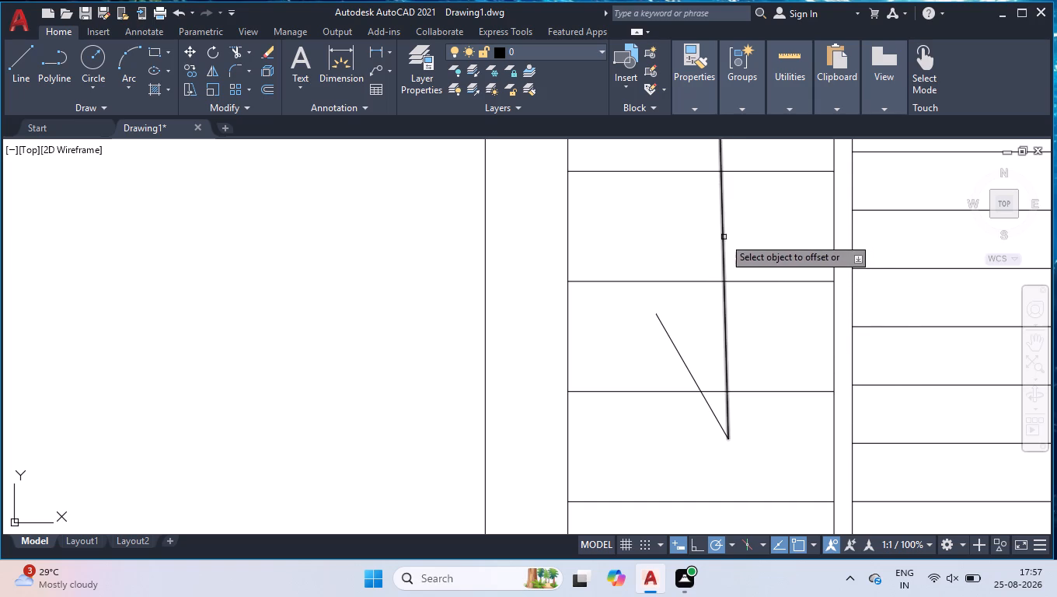
left_click(723, 237)
left_click(692, 244)
key("Return")
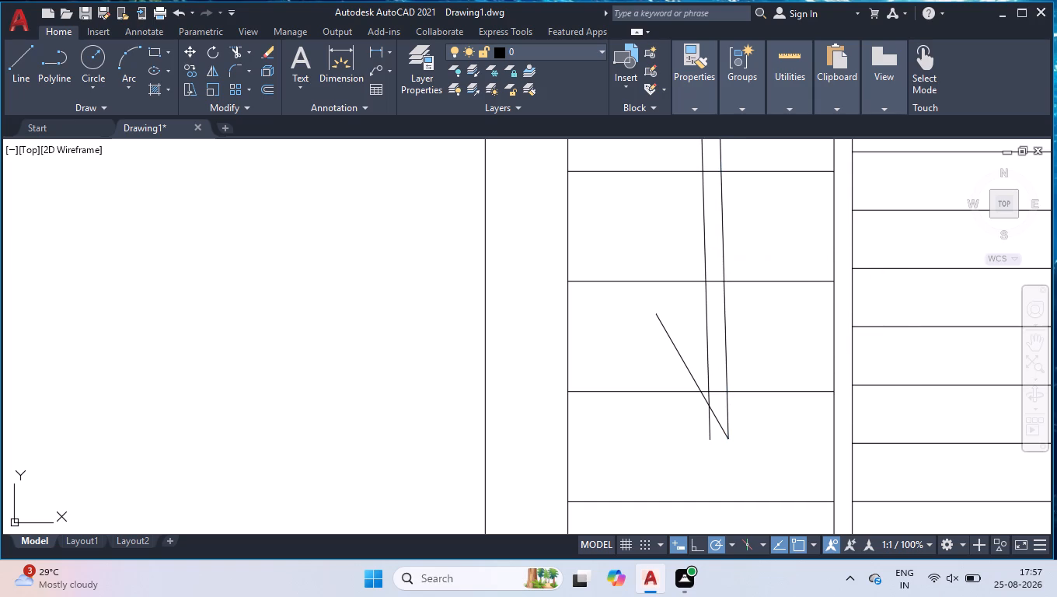
Draw the arrowhead's top edge, about 5.5" long, from the slant's upper end to the offset line.
key("l")
key("Return")
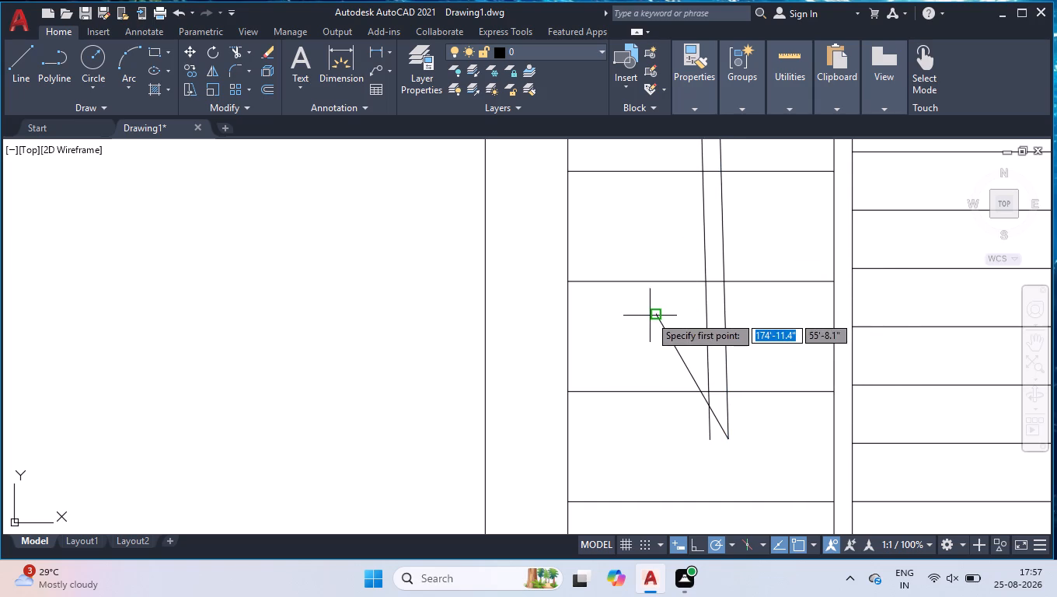
left_click(654, 315)
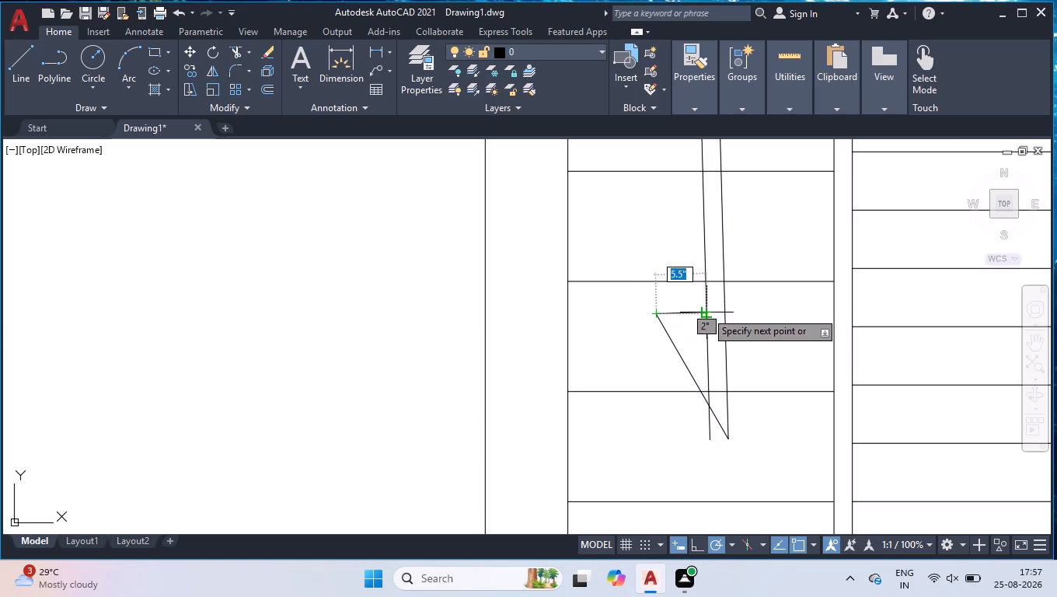
left_click(706, 311)
key("space")
Trim the offset line's segments below the arrowhead's top edge.
type("TR")
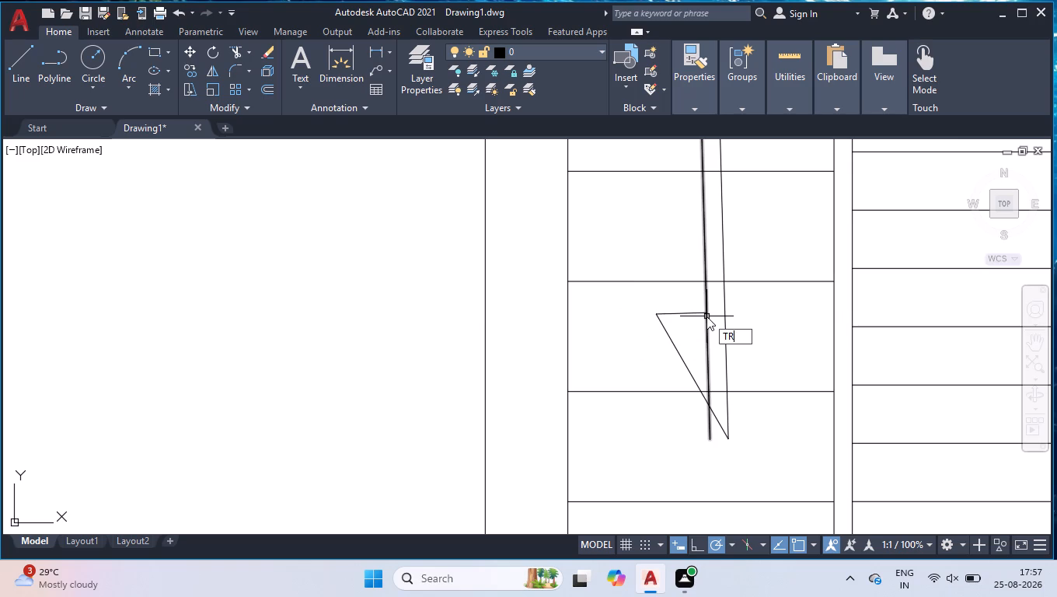
key("Return")
left_click(710, 341)
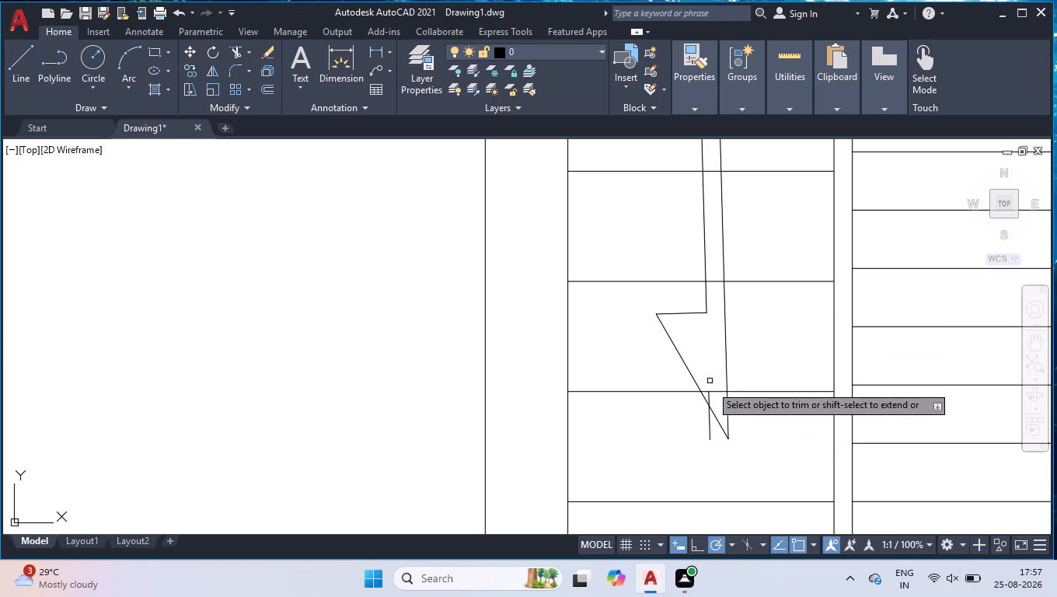
scroll(706, 402, "up", 3)
left_click(724, 392)
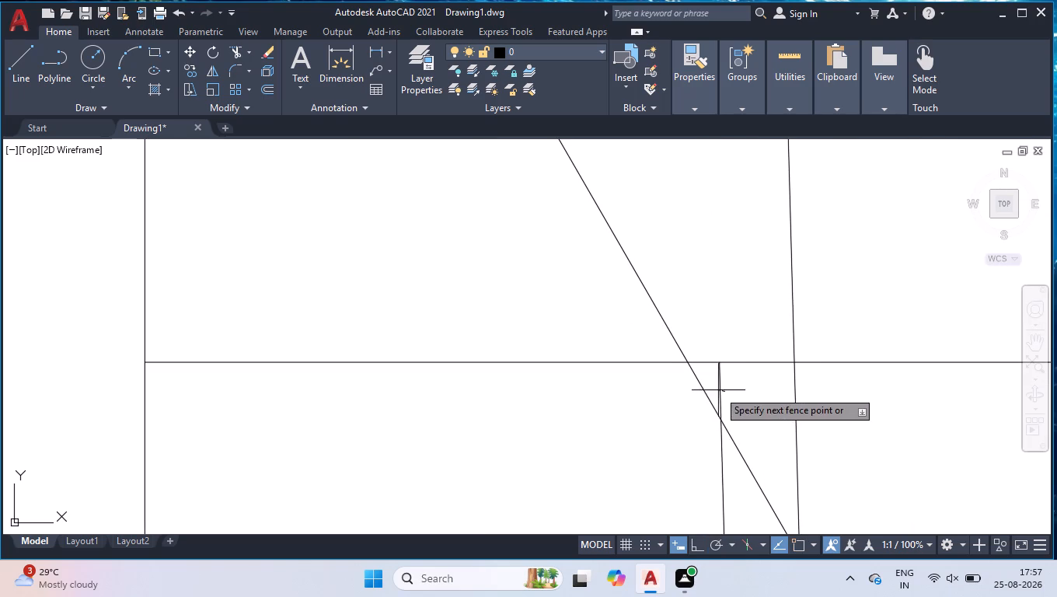
left_click(715, 385)
left_click(724, 448)
key("Return")
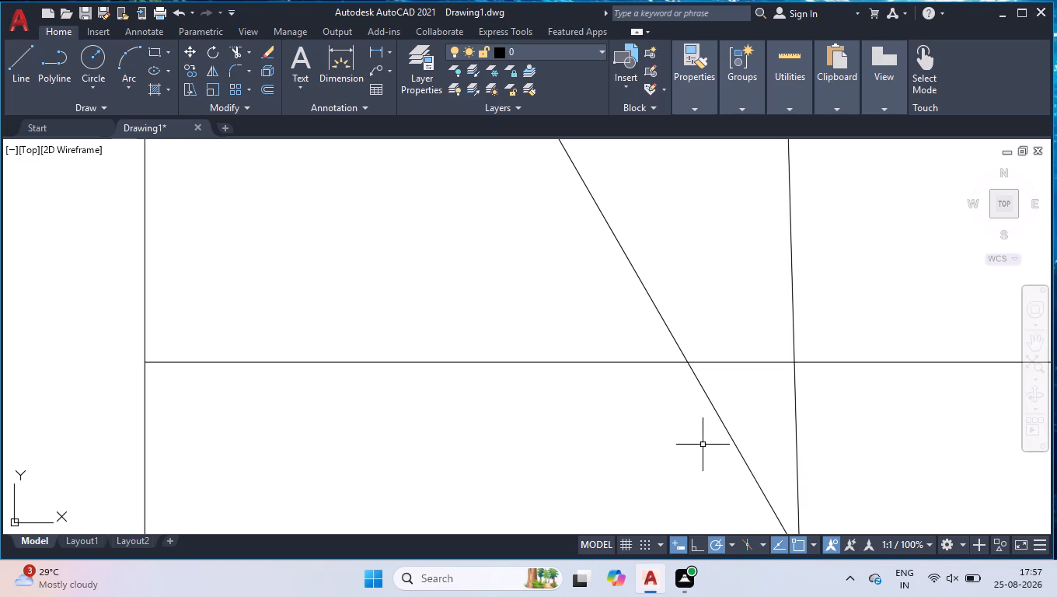
Offset the arrow path's top line 2" upward and its east leg 2" to the east.
scroll(829, 578, "down", 3)
scroll(798, 418, "down", 3)
scroll(715, 305, "down", 4)
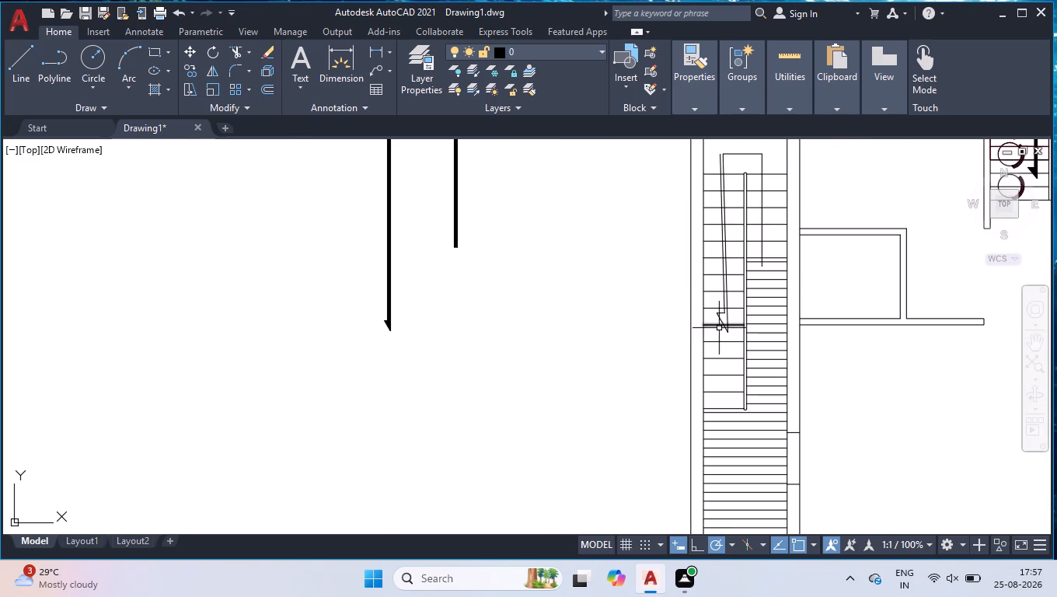
scroll(762, 266, "down", 1)
scroll(740, 182, "up", 3)
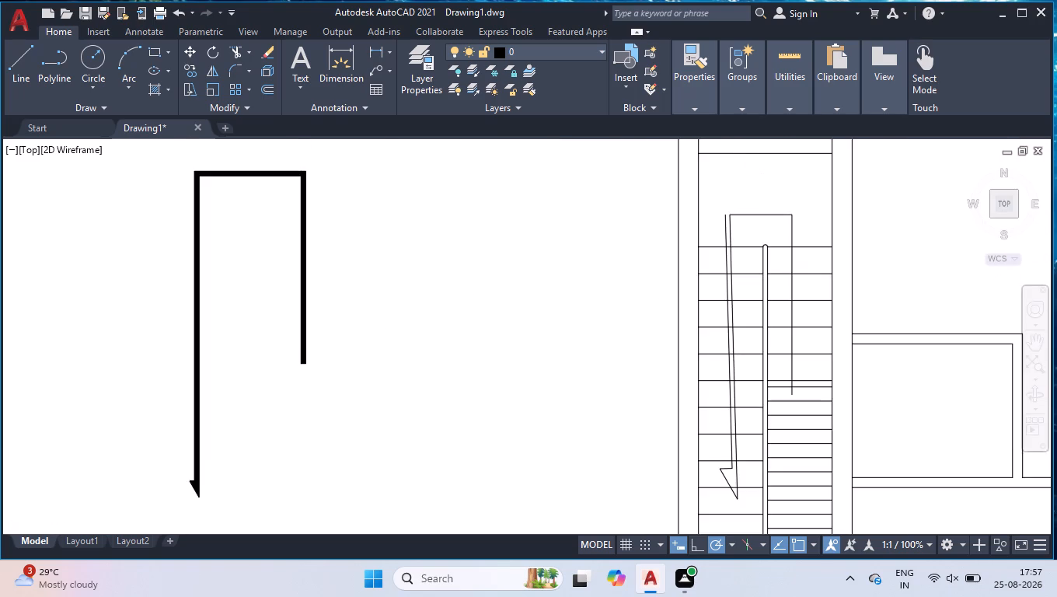
scroll(762, 201, "up", 1)
type("OFF")
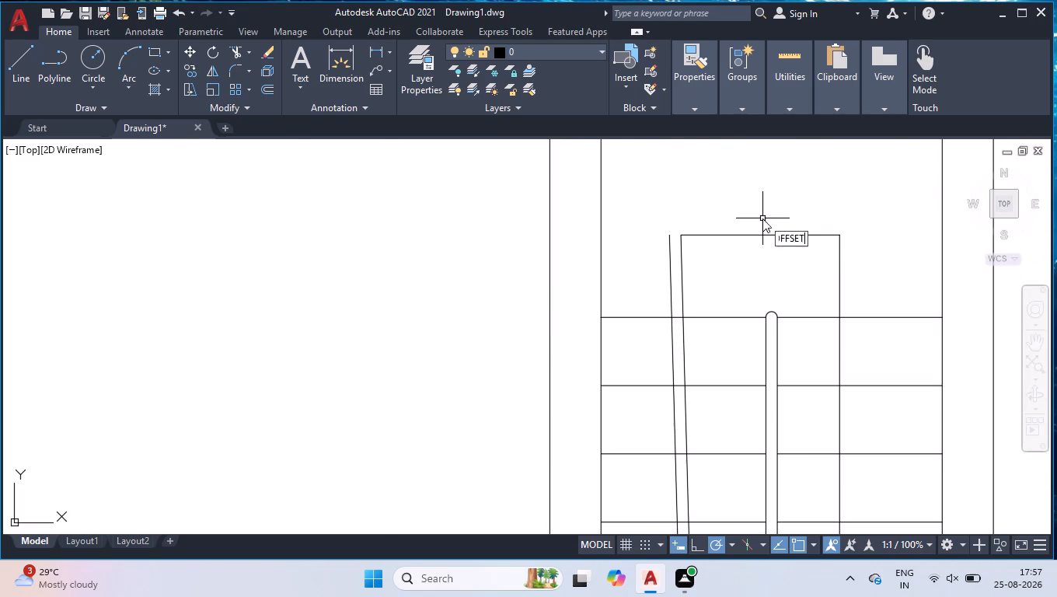
key("Return")
key("2")
key("Return")
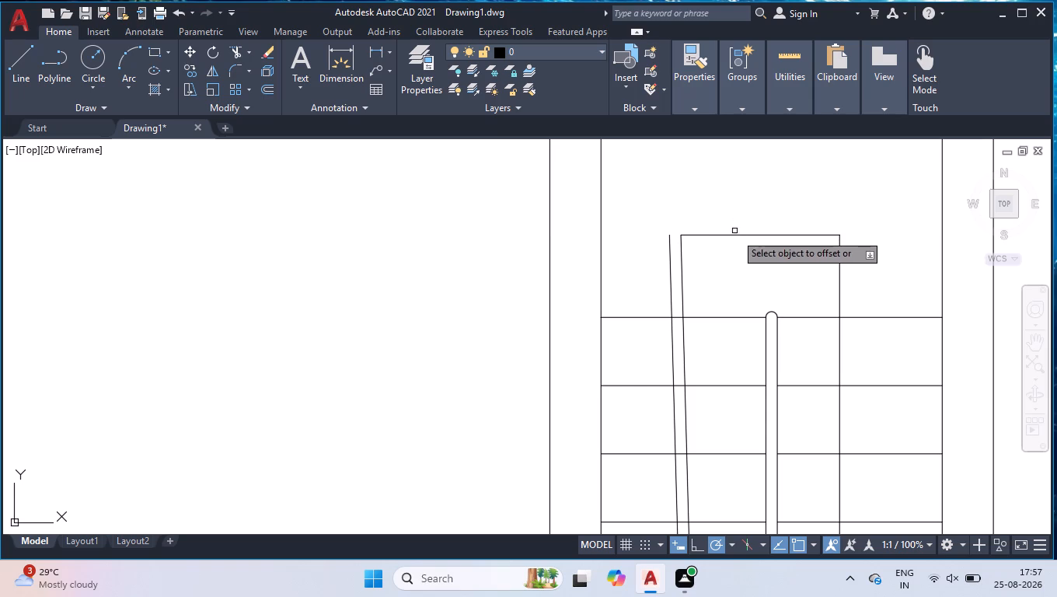
left_click(735, 235)
left_click(744, 180)
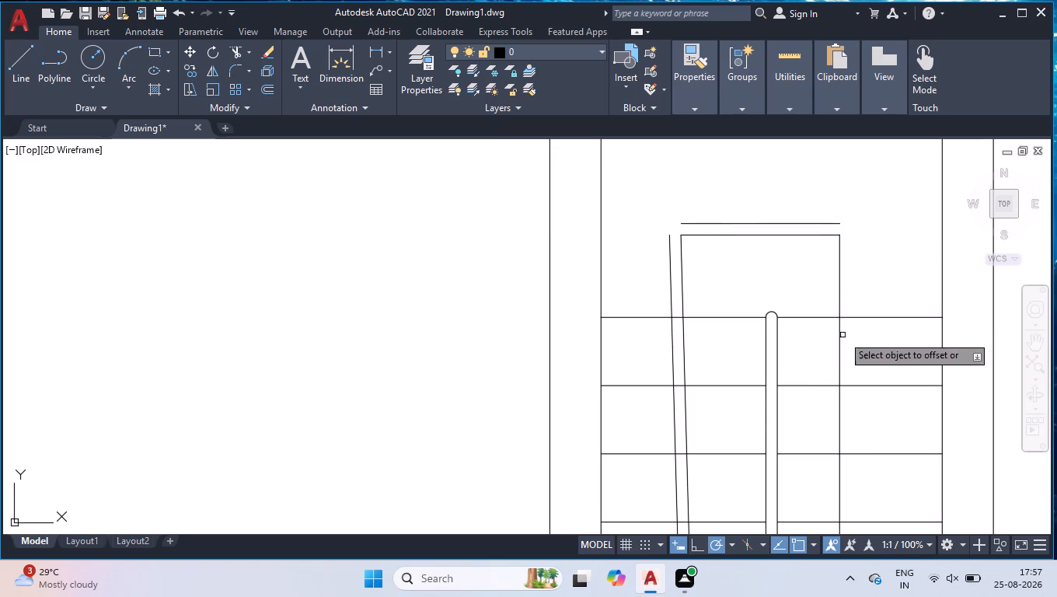
left_click(841, 339)
left_click(861, 340)
key("Return")
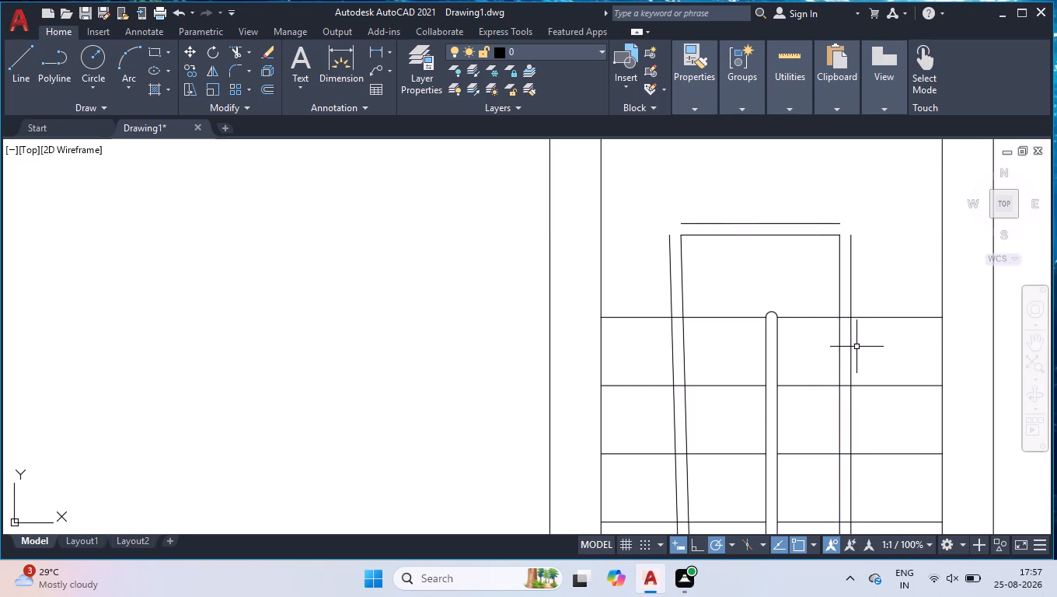
Fillet the offset top line with the outer west and east legs at radius 0 to close both outer corners.
key("f")
key("Return")
key("r")
key("Return")
key("0")
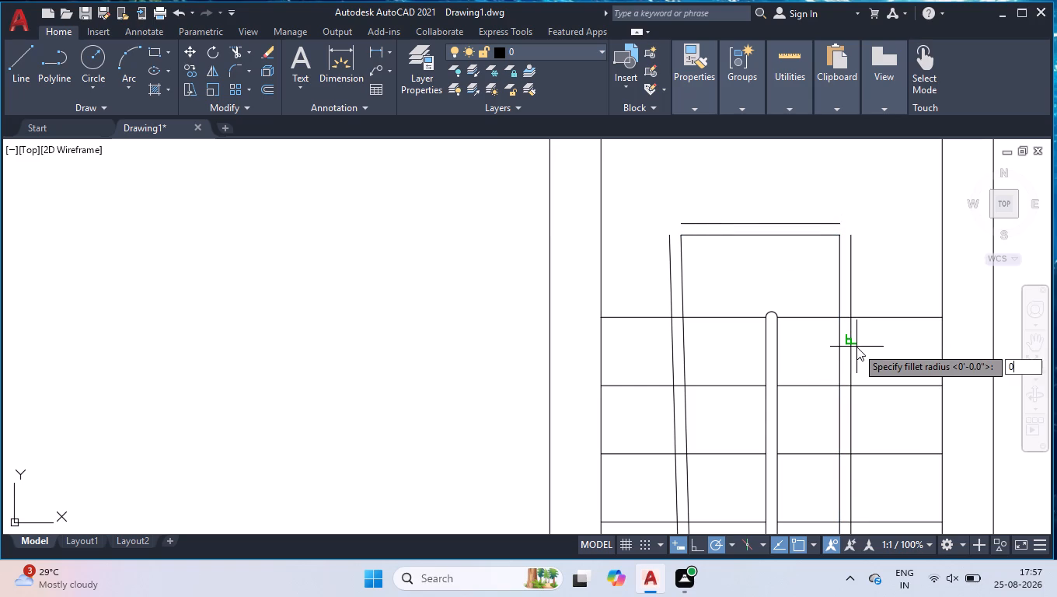
key("Return")
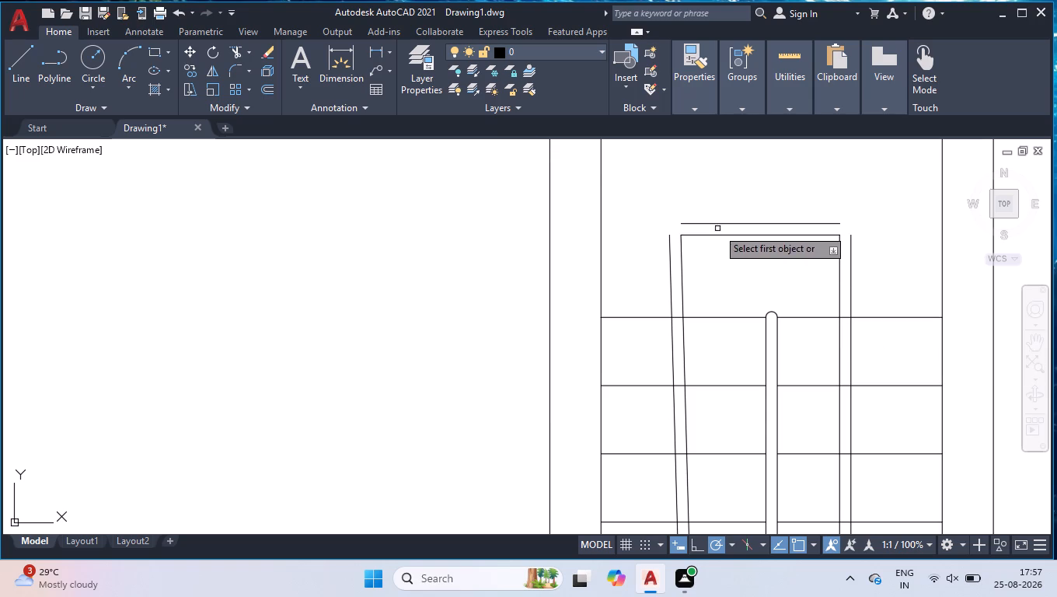
left_click(717, 227)
left_click(716, 222)
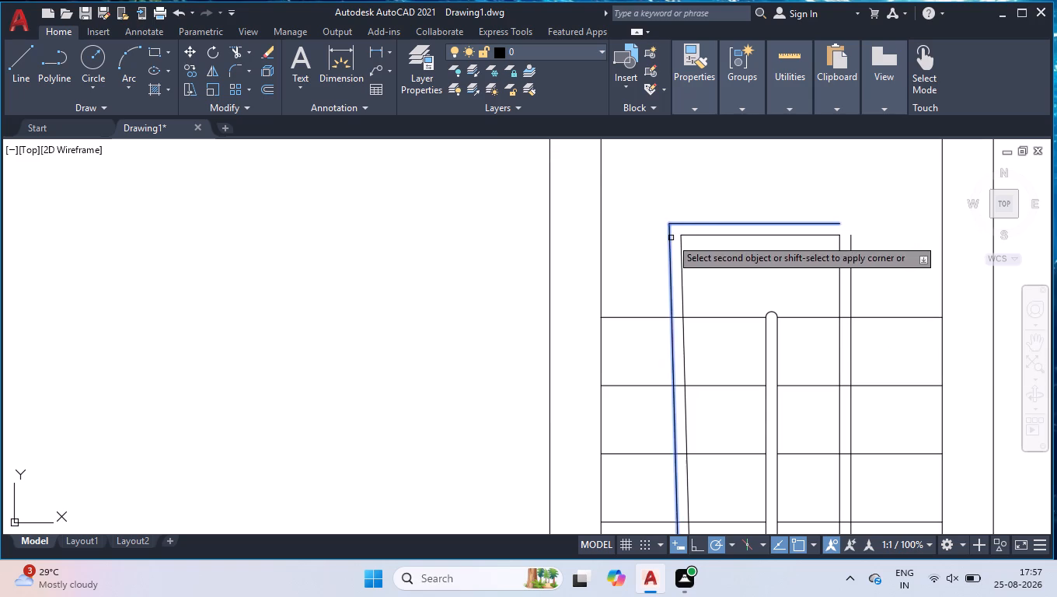
left_click(671, 238)
key("space")
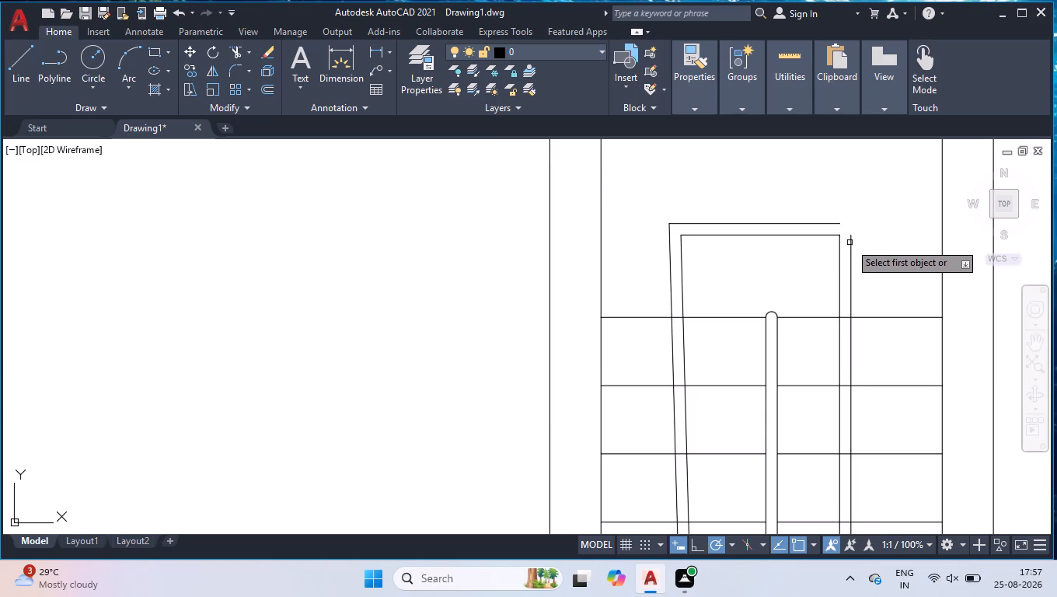
left_click(851, 242)
left_click(838, 225)
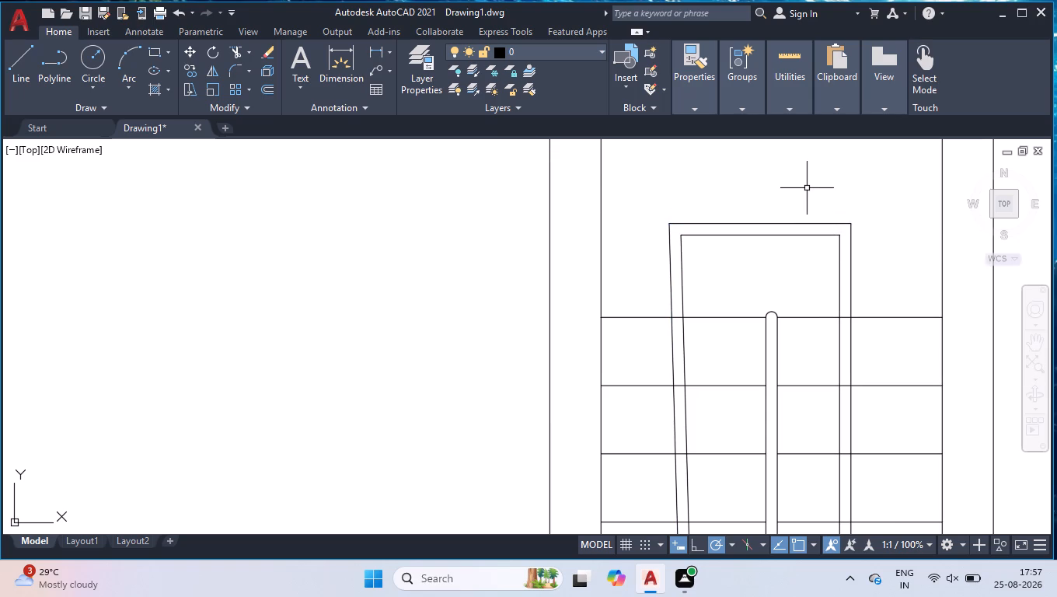
key("Return")
key("space")
Move the whole arrow outline, including its arrowhead, horizontally from the west staircase to the empty space west of the plan.
left_click(874, 189)
left_click(654, 288)
scroll(776, 215, "down", 2)
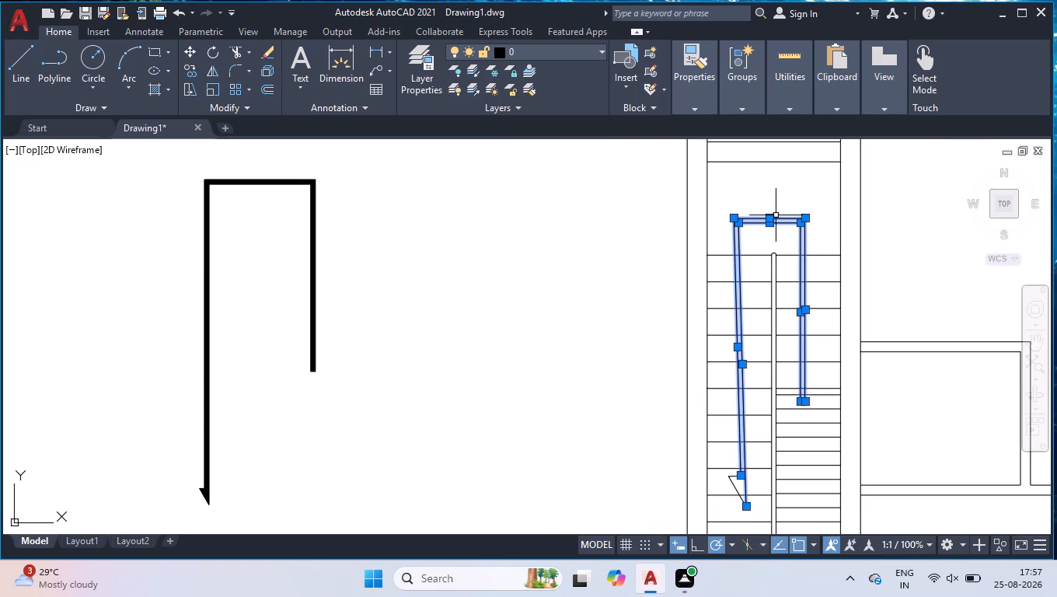
scroll(761, 510, "up", 3)
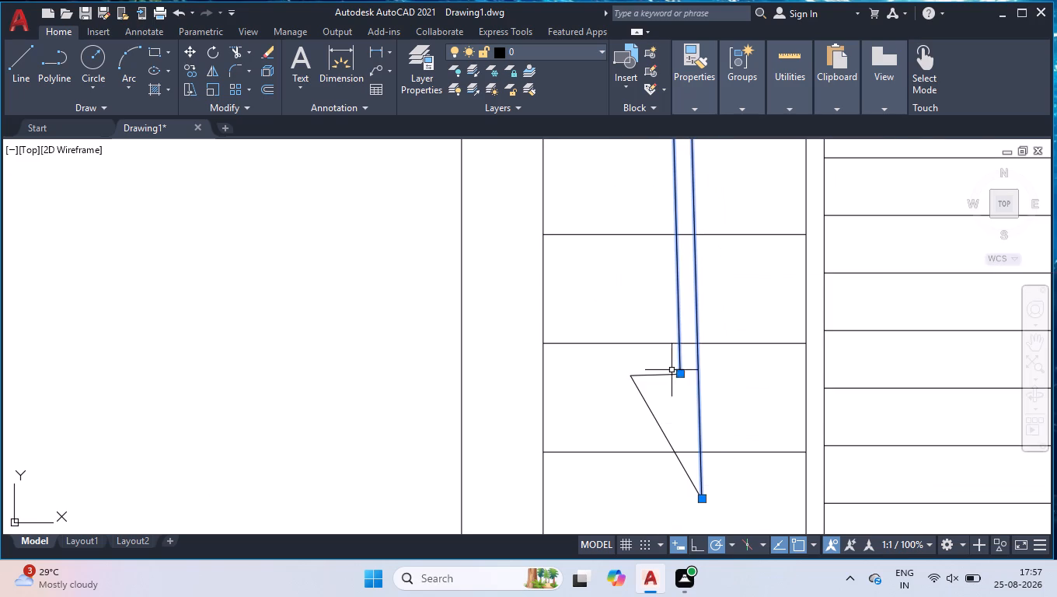
left_click(672, 368)
left_click(640, 428)
scroll(691, 397, "down", 3)
scroll(752, 305, "up", 3)
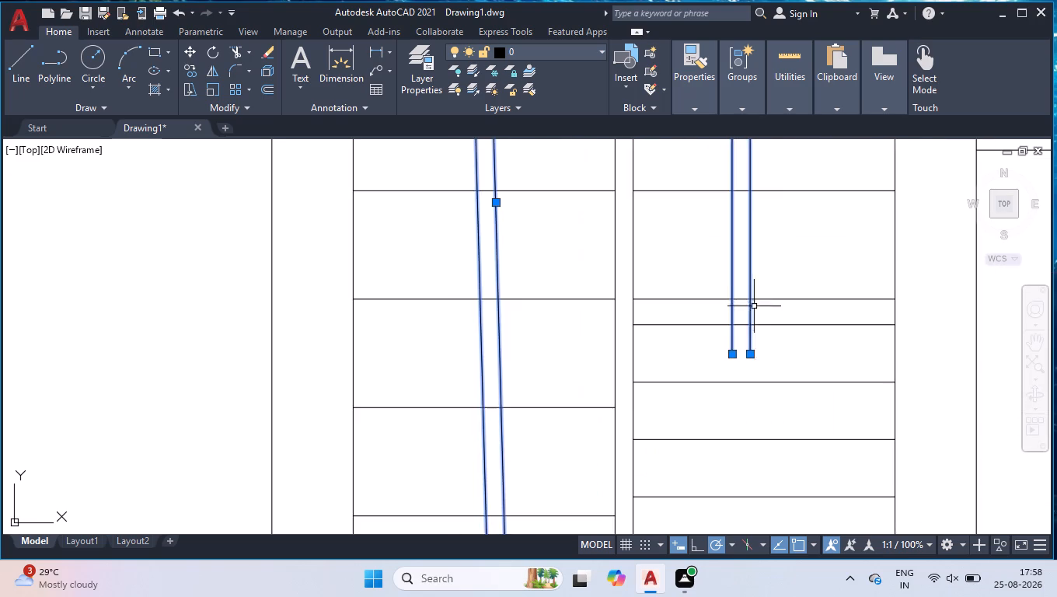
scroll(746, 361, "up", 3)
type("MOV")
key("Return")
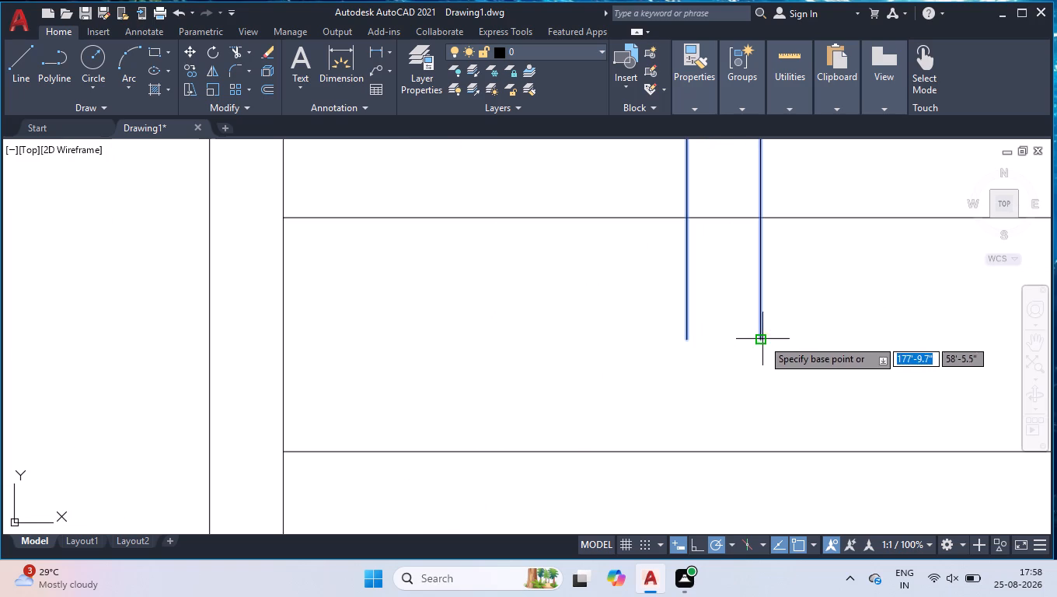
left_click(763, 339)
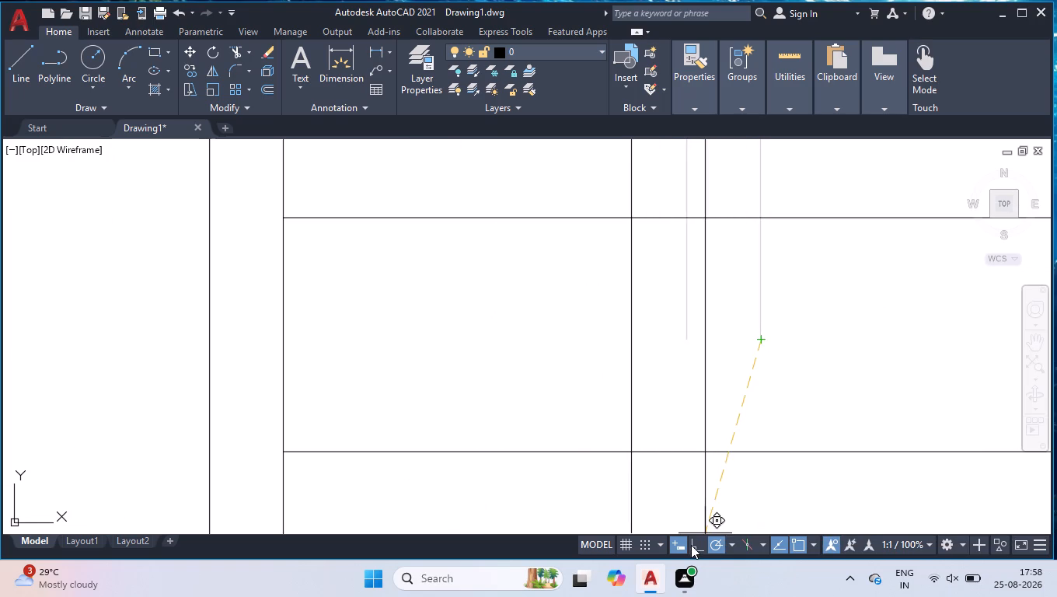
left_click(691, 545)
scroll(741, 324, "down", 5)
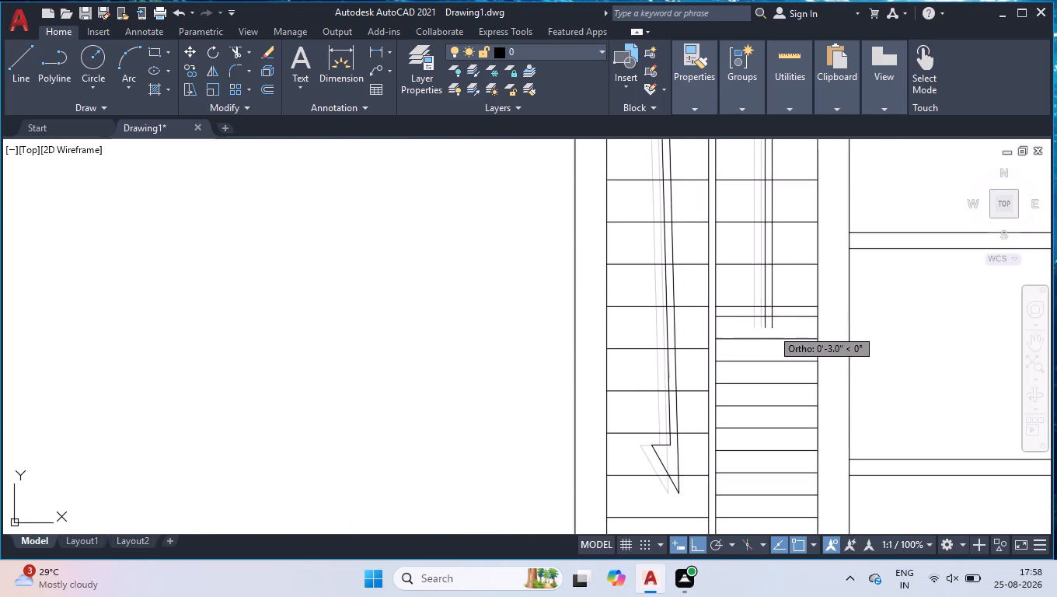
left_click(510, 399)
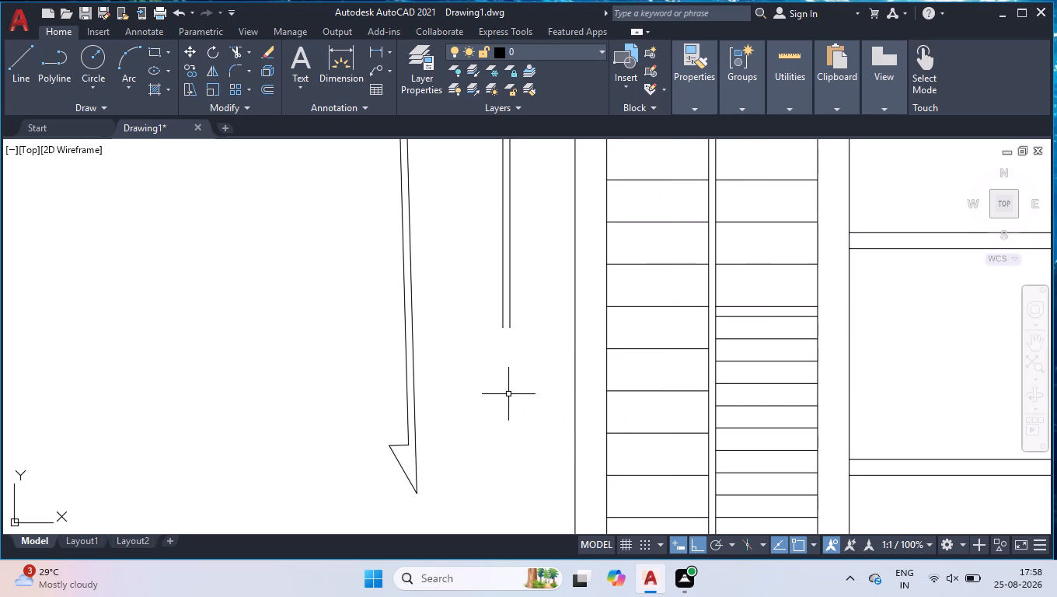
Close the open lower end of the arrow's east leg with a horizontal line about 2" long.
key("l")
key("Return")
scroll(502, 337, "up", 2)
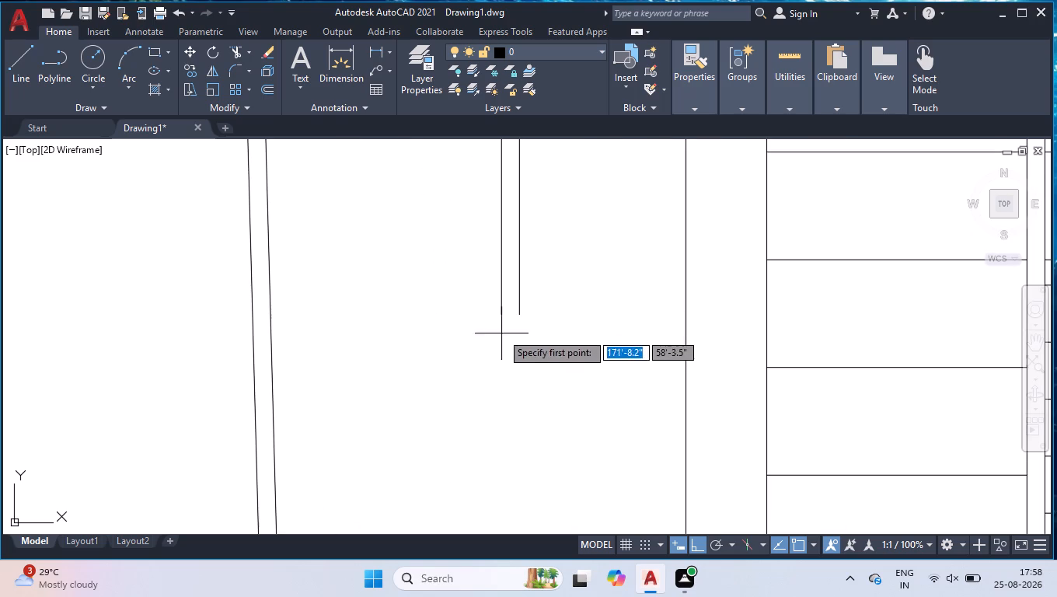
left_click(502, 316)
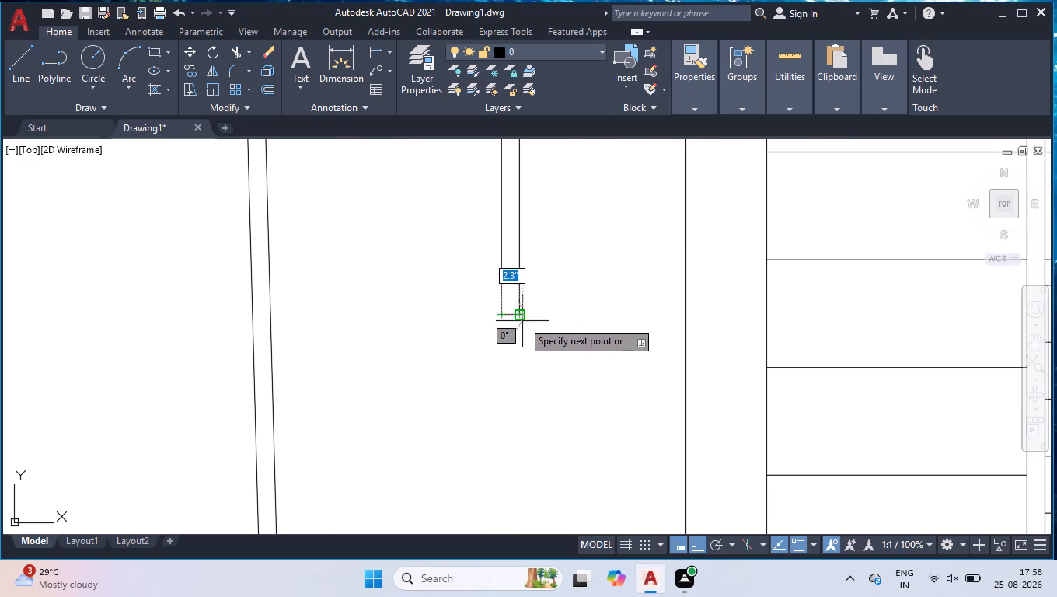
left_click(525, 323)
key("space")
Fill the closed arrow outline beside the staircase with a SOLID hatch in colour 0,0,0.
scroll(576, 358, "down", 2)
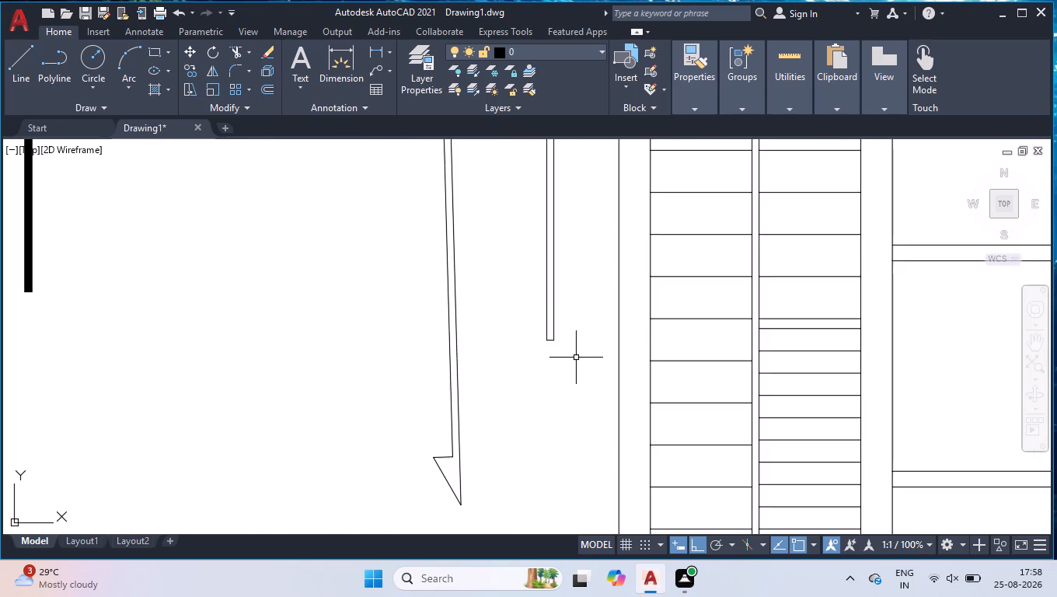
scroll(528, 260, "down", 3)
scroll(532, 236, "up", 1)
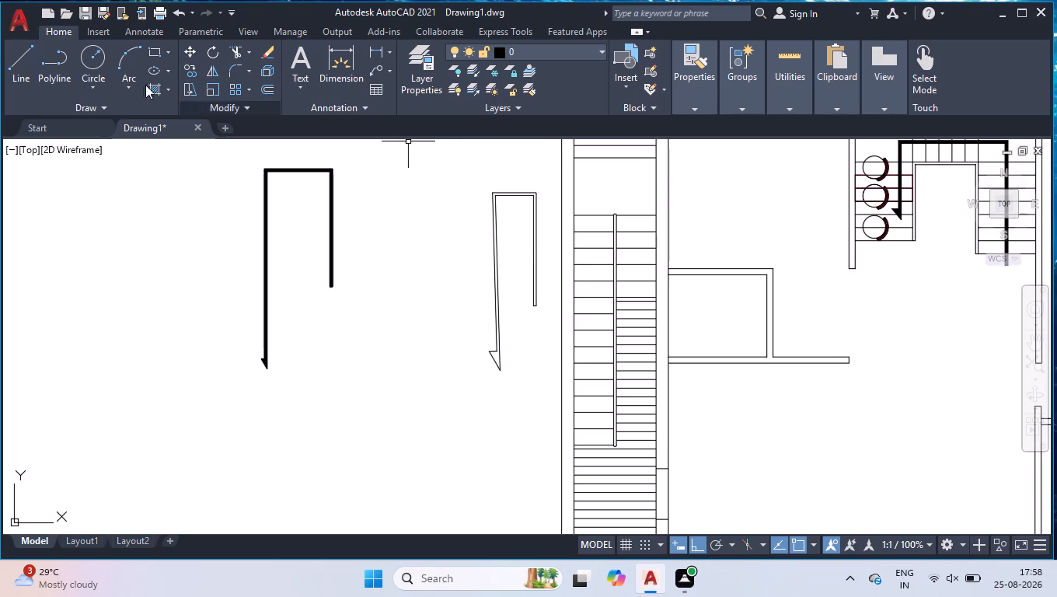
left_click(155, 93)
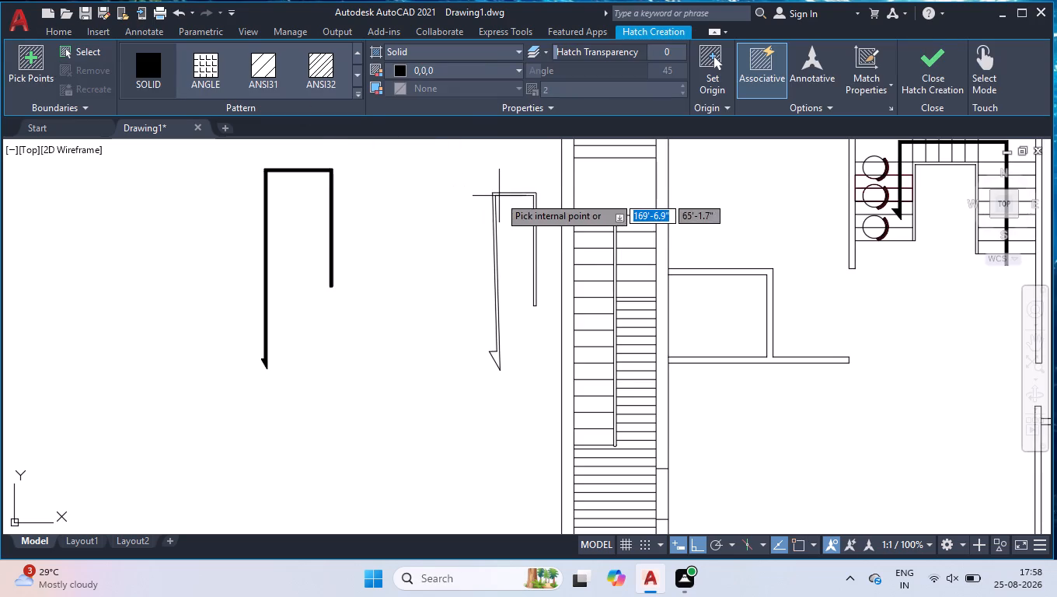
left_click(511, 194)
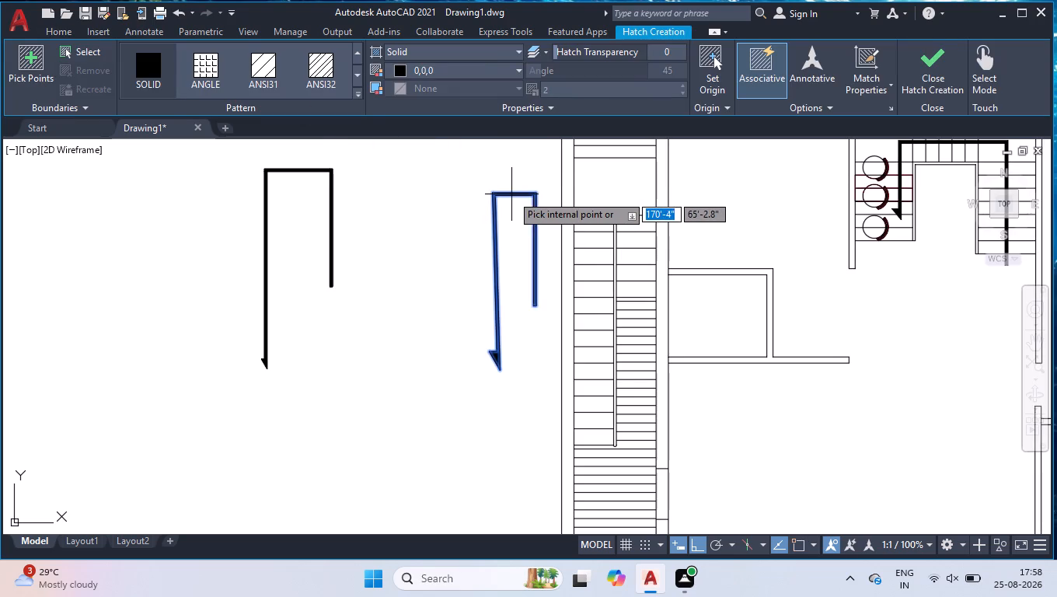
key("Return")
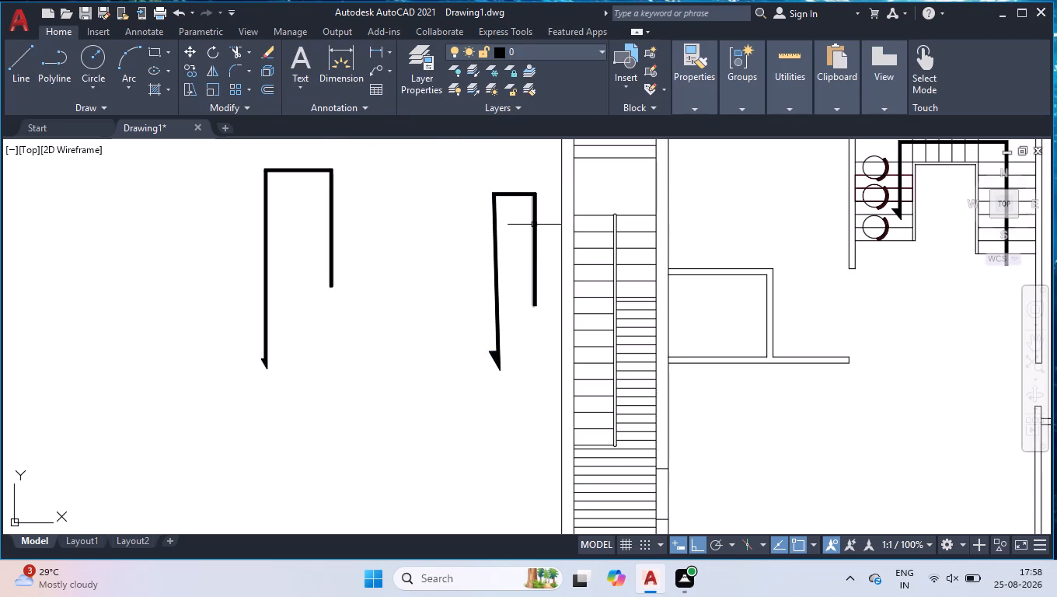
Move the filled arrow from its tip onto the west staircase, placing the tip at the midpoint of a left-flight tread line.
type("MOV")
key("Return")
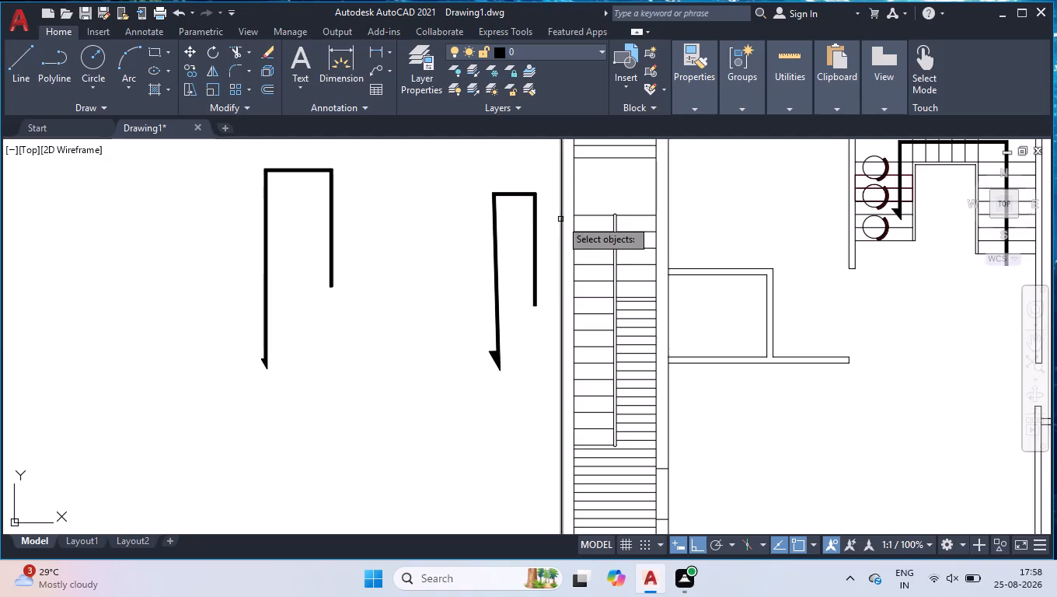
left_click(546, 176)
left_click(473, 389)
key("Return")
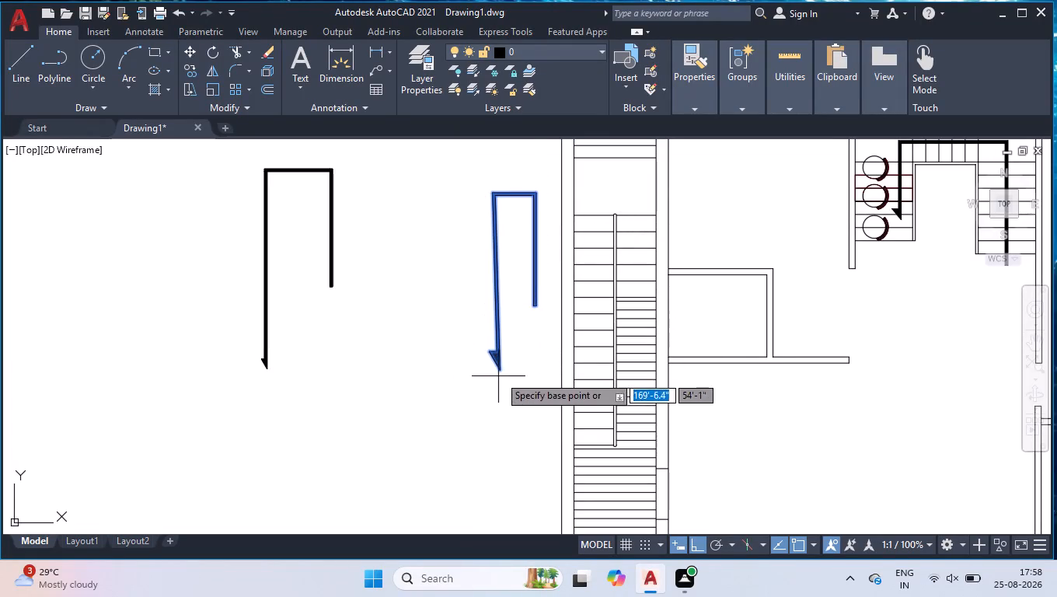
left_click(501, 371)
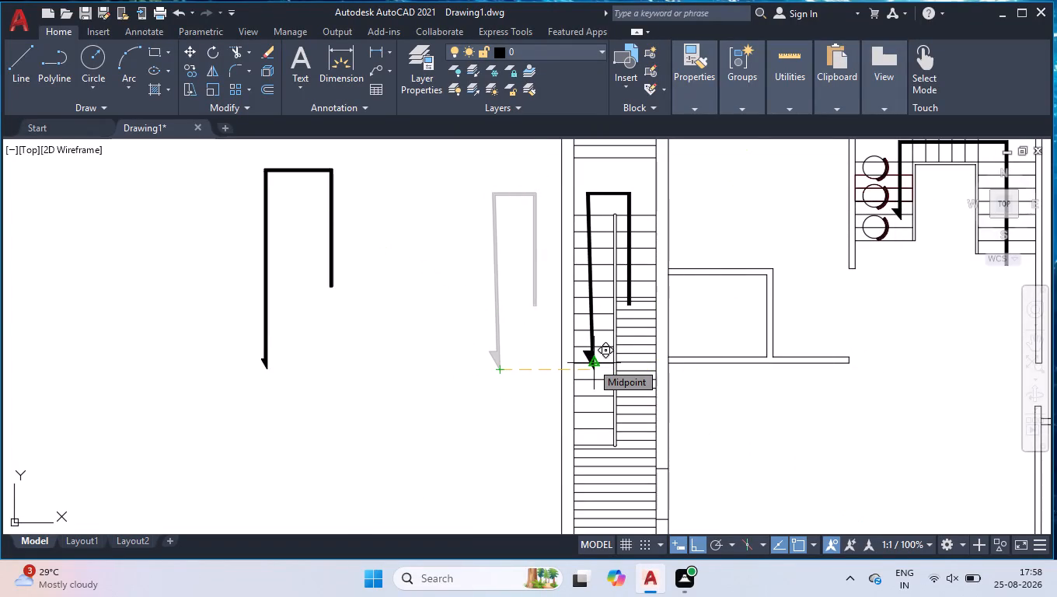
left_click(591, 362)
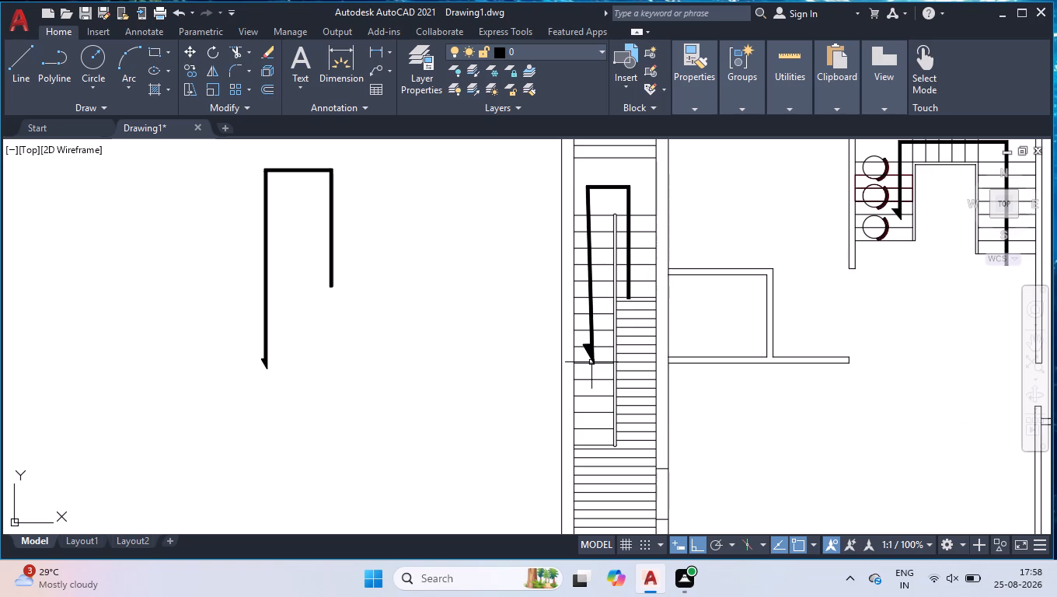
Delete the spare solid arrow standing in the empty space west of the floor plan.
scroll(344, 379, "down", 1)
left_click(378, 216)
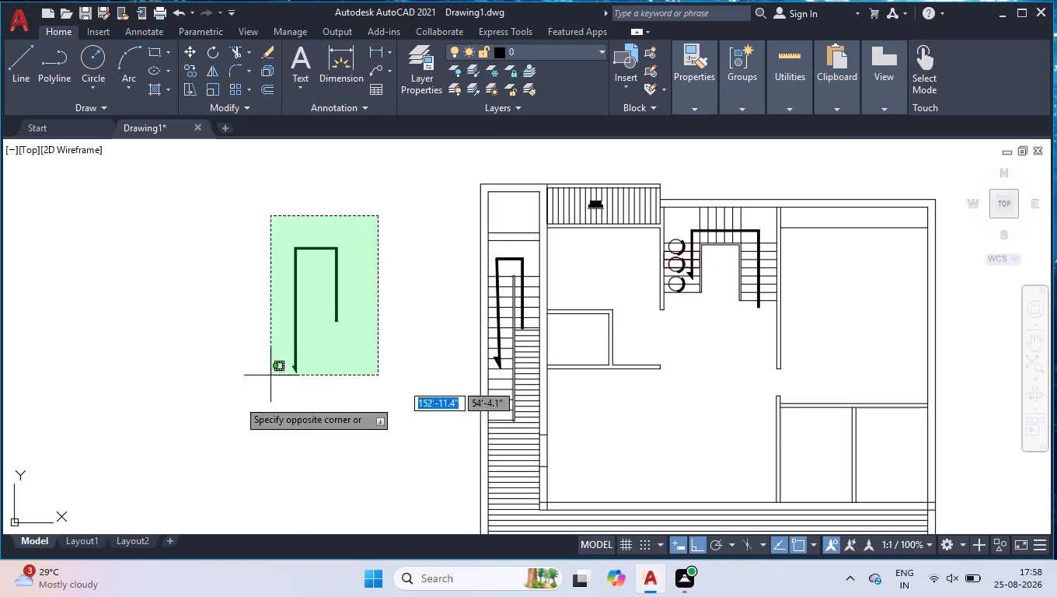
left_click(163, 429)
key("Delete")
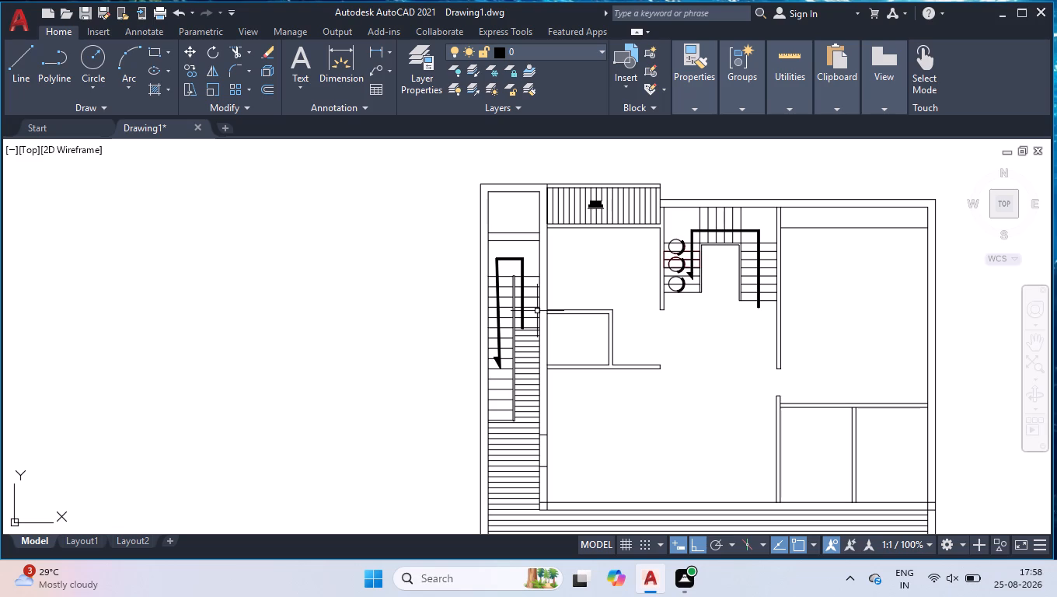
Delete the vertical line along the utility room's west edge.
scroll(623, 307, "down", 1)
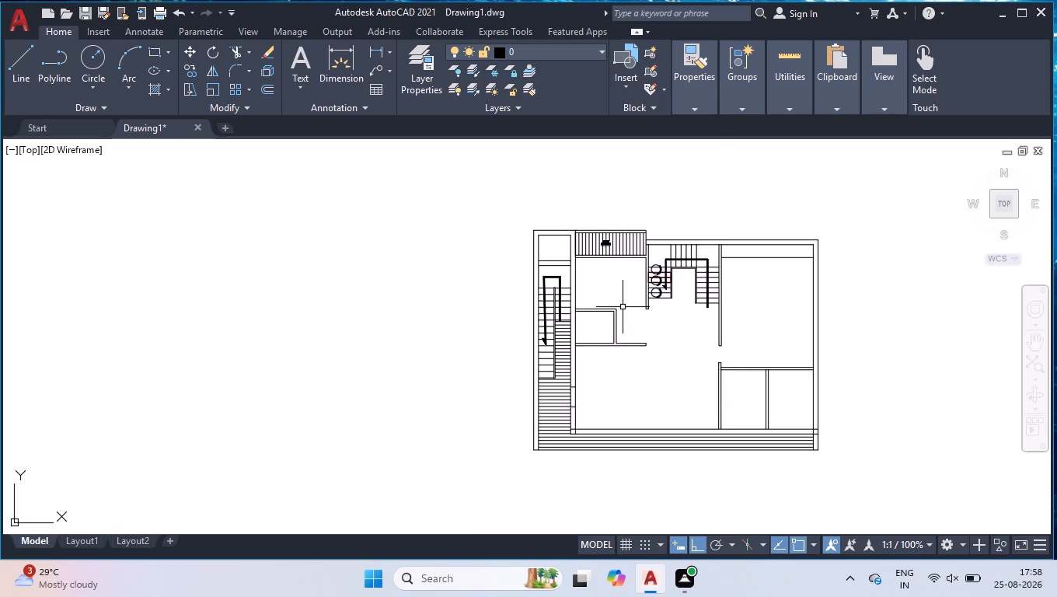
scroll(621, 302, "up", 2)
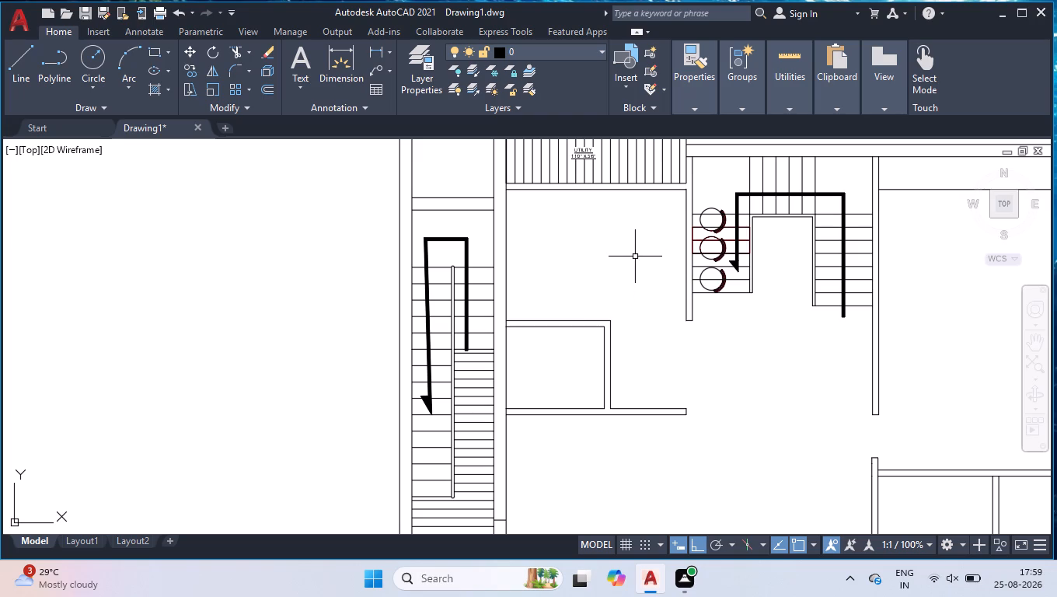
scroll(591, 198, "up", 1)
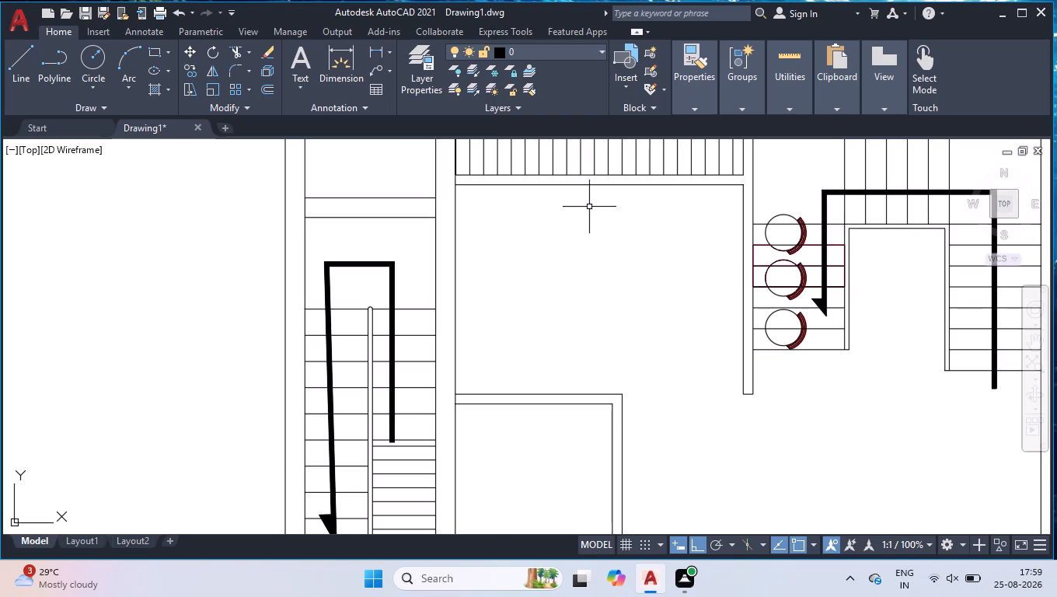
left_click(455, 168)
key("Delete")
Break the staircase's outer east wall line at the lower face of the utility room's south wall.
scroll(382, 355, "down", 1)
scroll(424, 192, "up", 2)
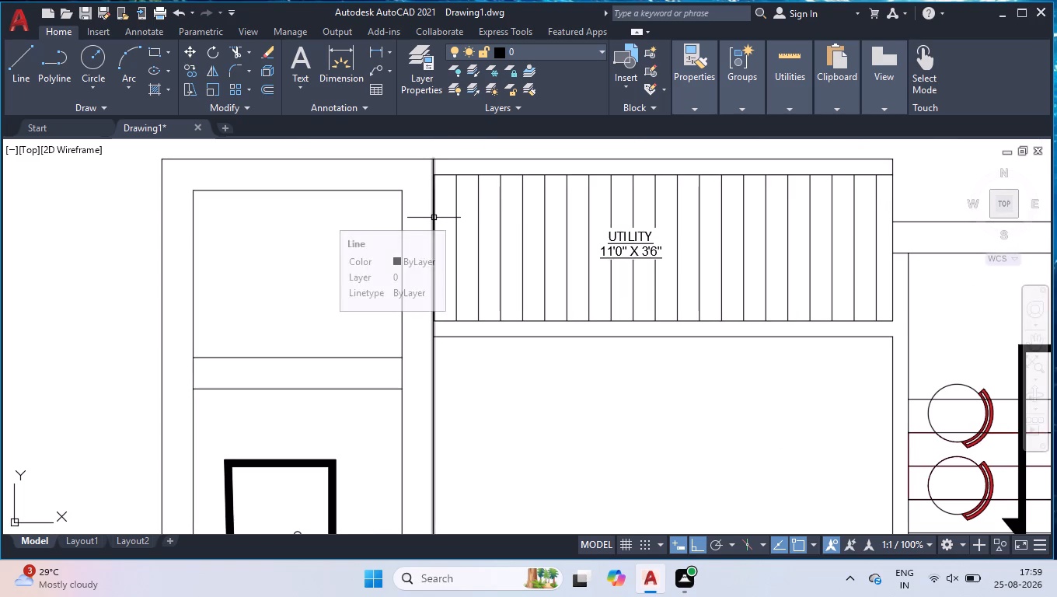
type("BR")
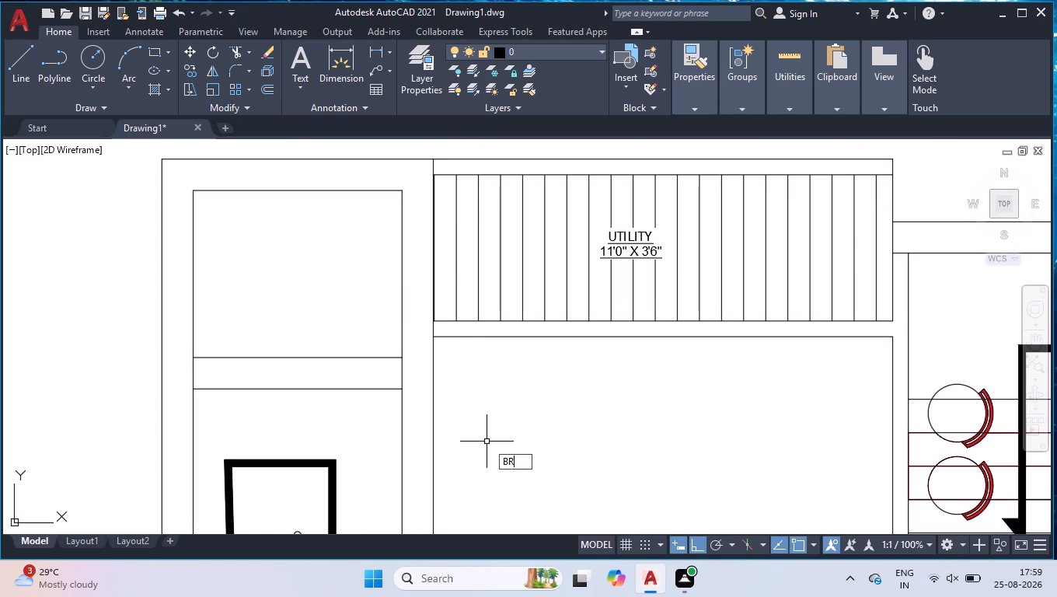
key("Down")
key("Return")
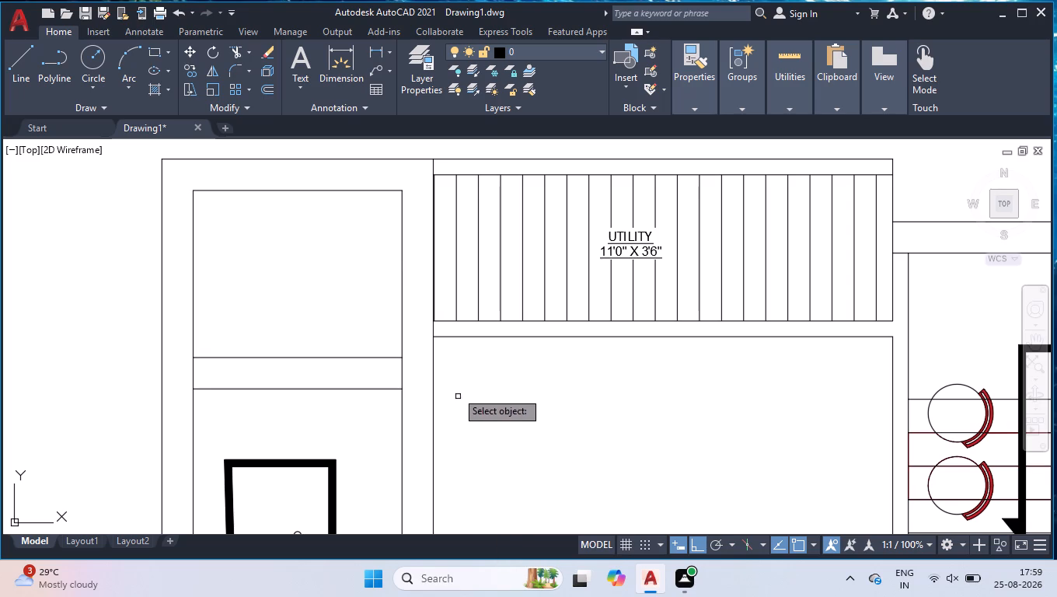
left_click(434, 347)
left_click(431, 338)
Break the same wall line at the top edge of the small room beside the staircase.
scroll(474, 389, "down", 3)
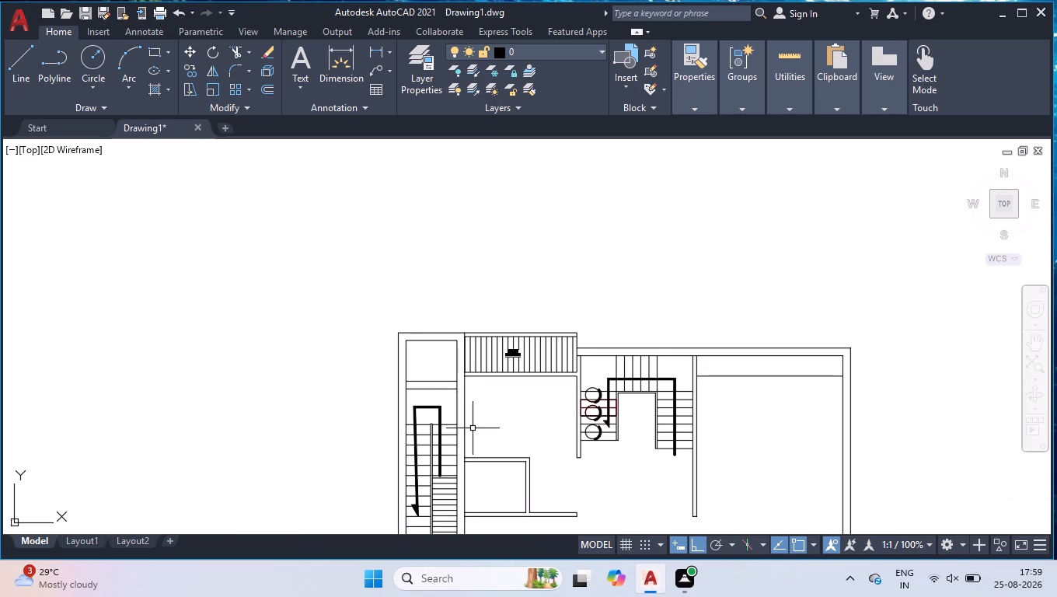
scroll(466, 470, "up", 3)
key("space")
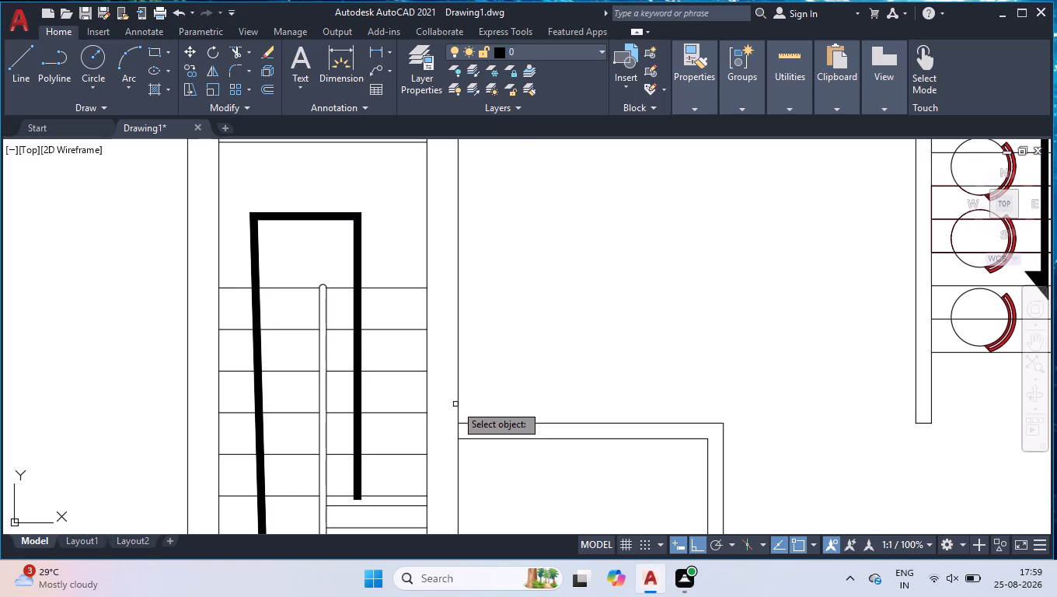
left_click(458, 401)
left_click(457, 421)
Offset the wall segment between the two break points 2" to the east, into the room below the utility.
scroll(457, 413, "down", 2)
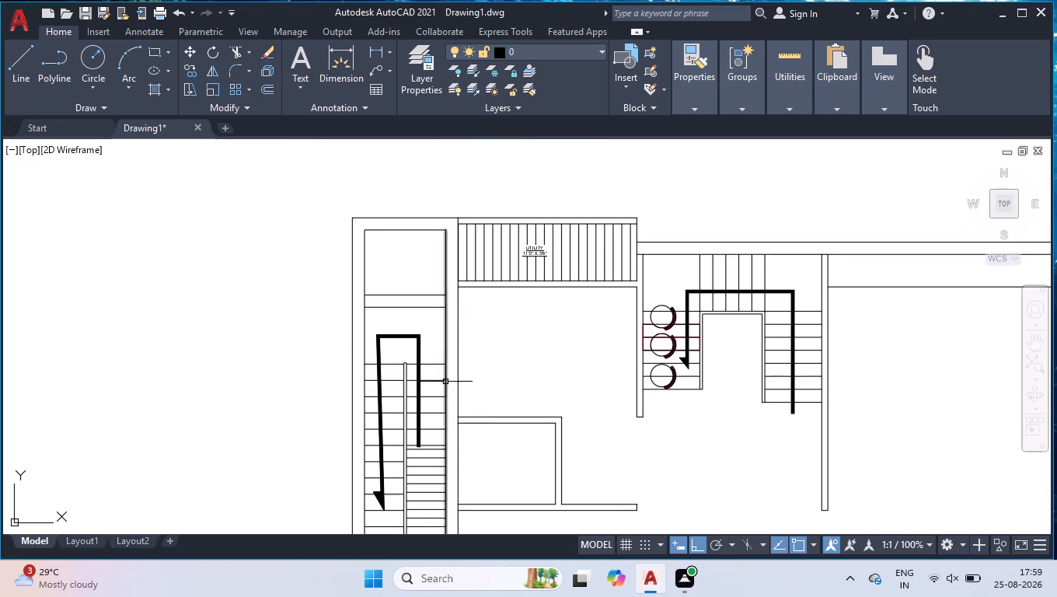
scroll(462, 330, "up", 2)
scroll(468, 361, "down", 1)
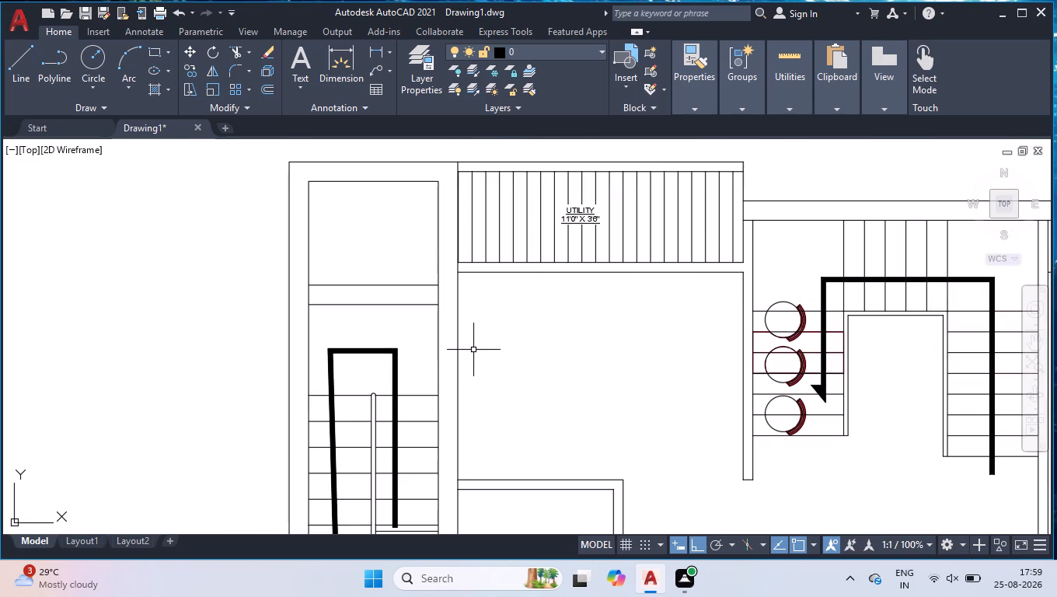
type("OFF")
key("Return")
key("2")
key("Return")
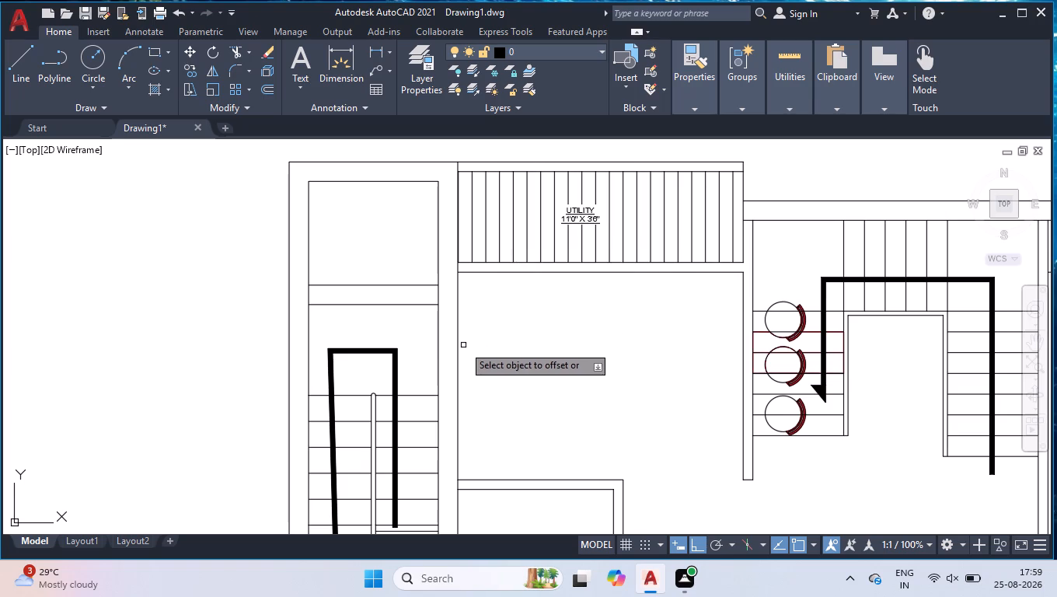
left_click(459, 347)
left_click(512, 351)
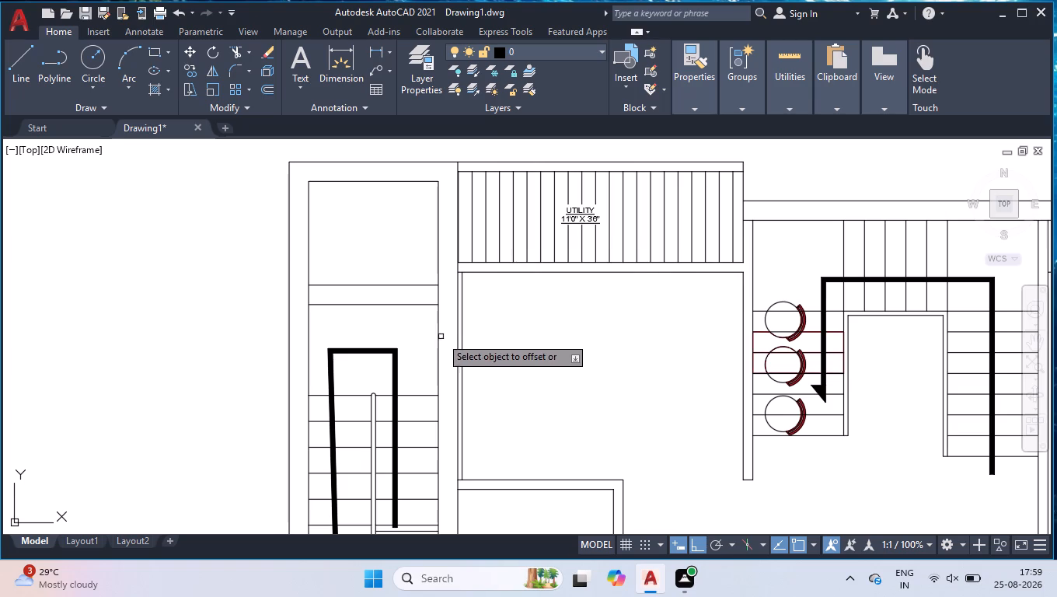
Offset the west and north wall lines of the room below the utility 2' into the room.
left_click(456, 337)
type("2'")
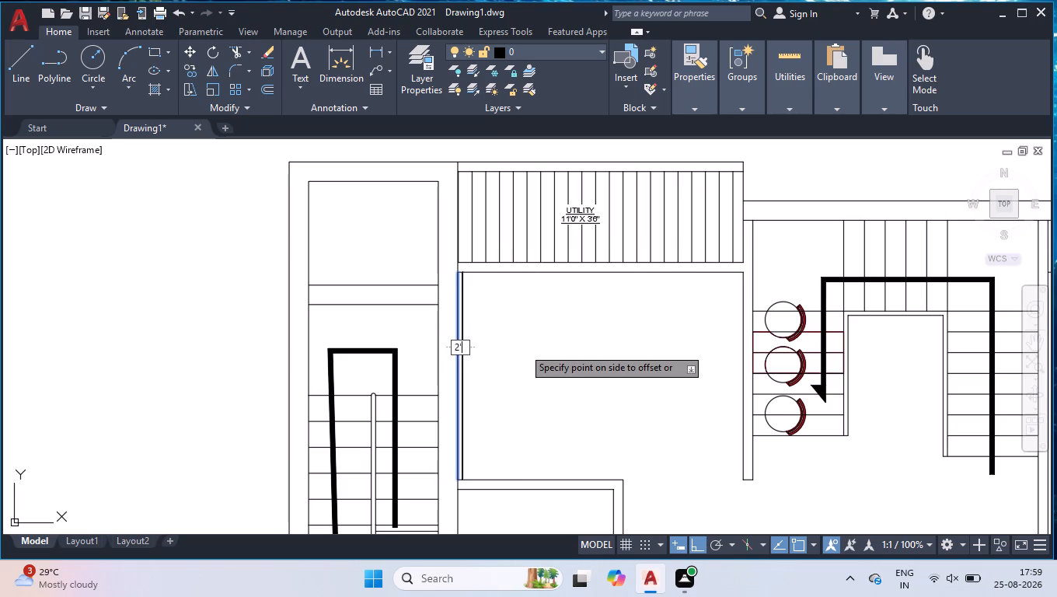
key("Return")
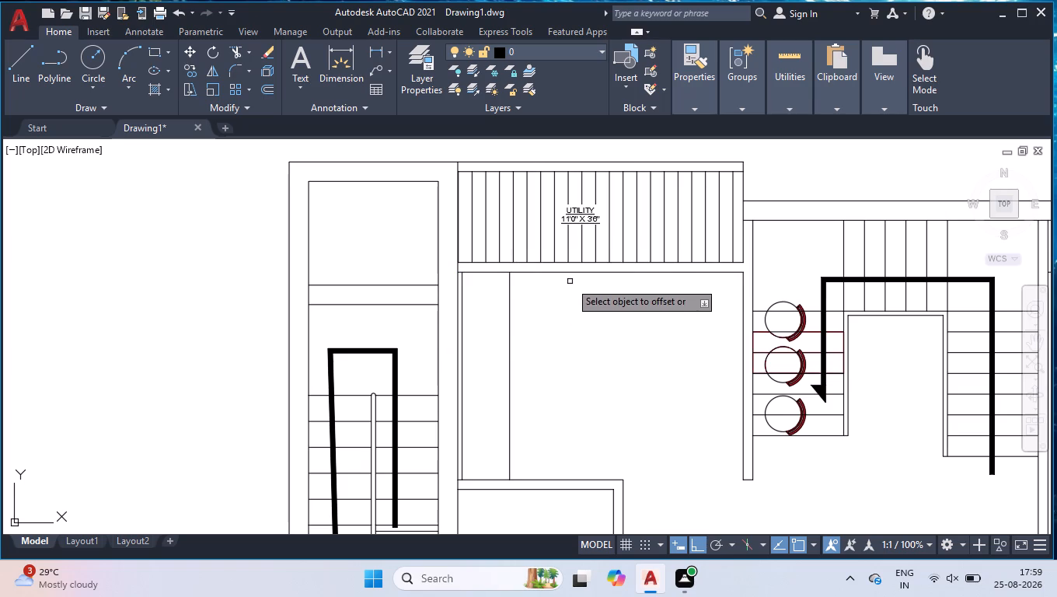
left_click(577, 271)
type("2'")
key("Return")
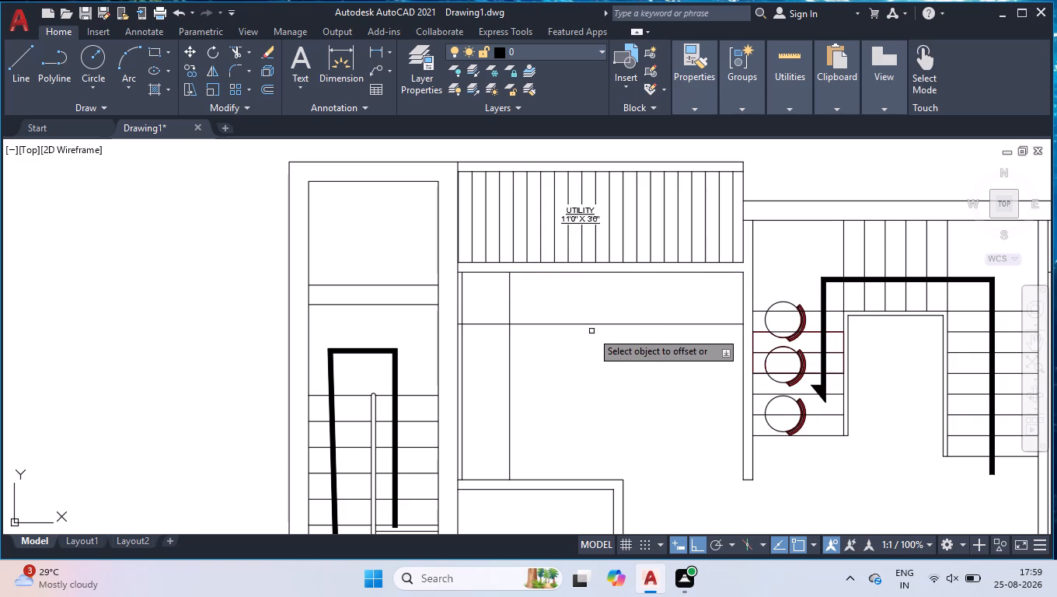
Offset the same room's east wall line 1'6" to the west, into the room.
left_click(741, 350)
type("1'6")
key("Return")
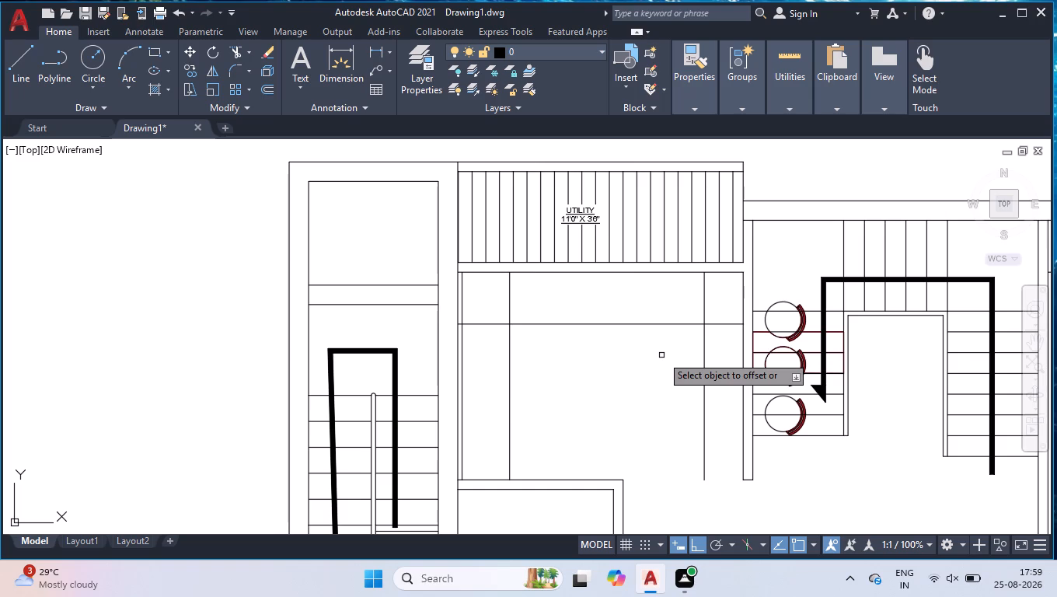
key("Return")
Trim the overlapping counter line ends at the room's northwest corner and the crossing piece inside the east counter strip.
type("TR")
key("Return")
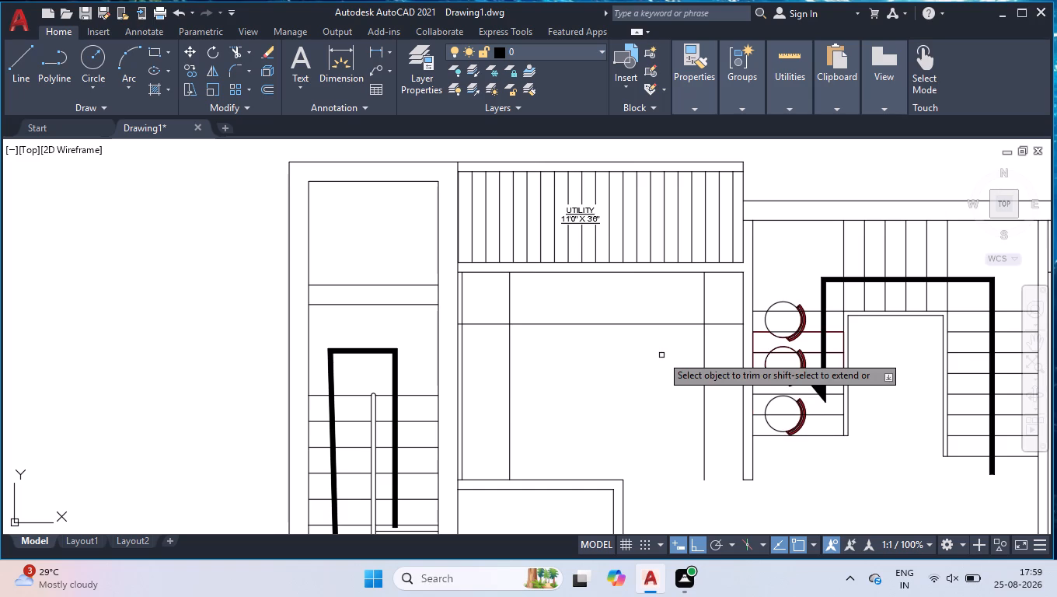
left_click(492, 331)
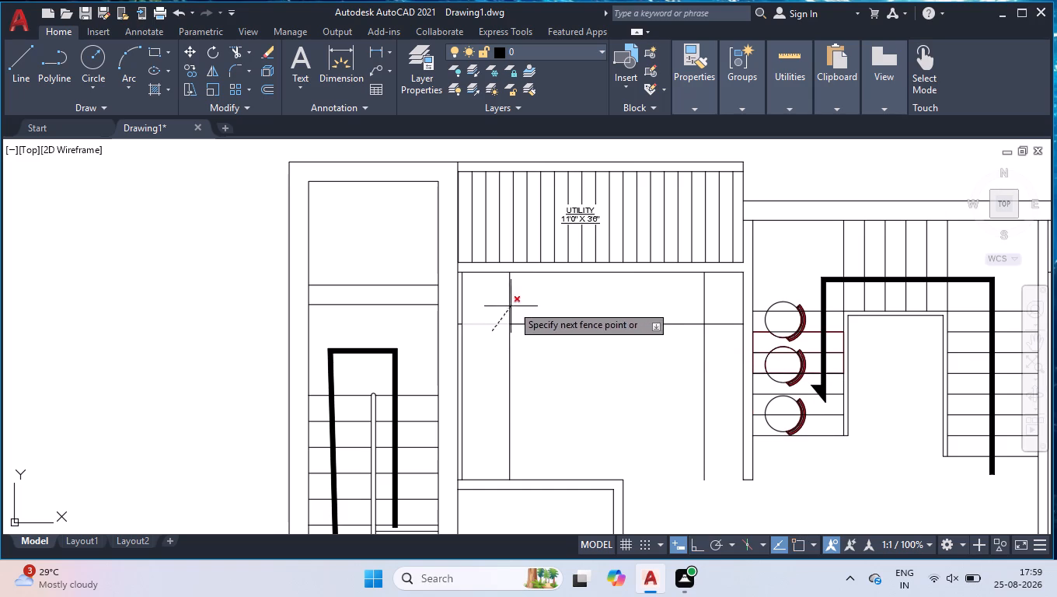
left_click(515, 303)
left_click(723, 311)
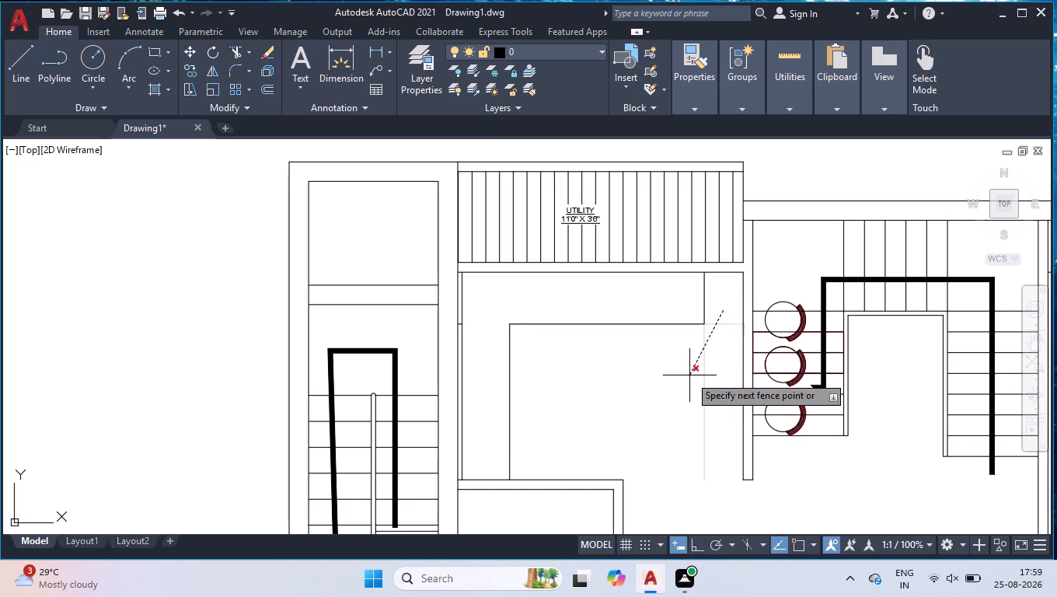
left_click(728, 361)
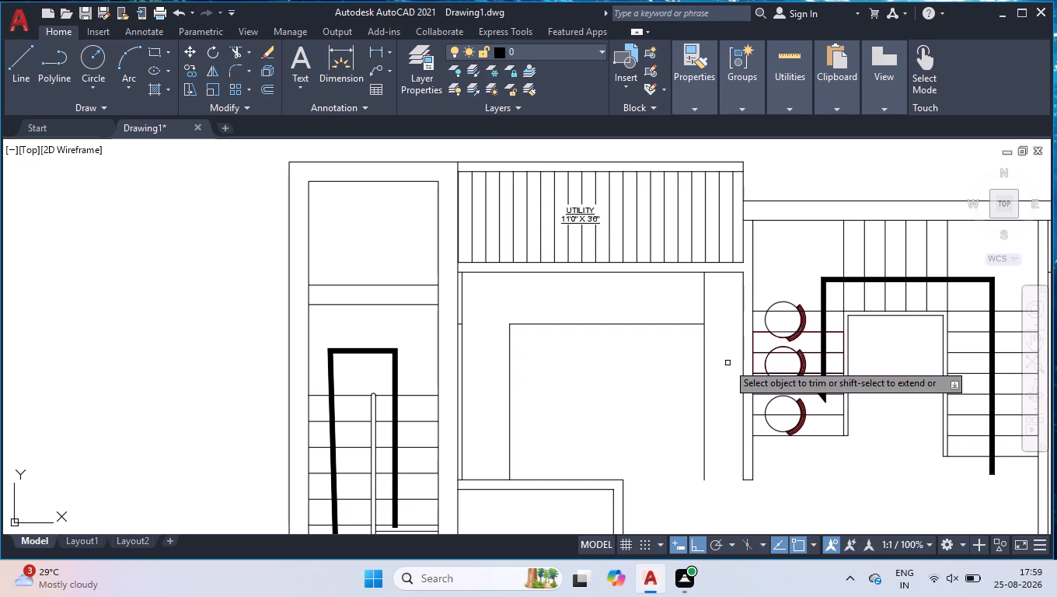
key("Return")
Fillet the east counter's inner edge to the east wall's outer line, forming a rounded south end.
key("f")
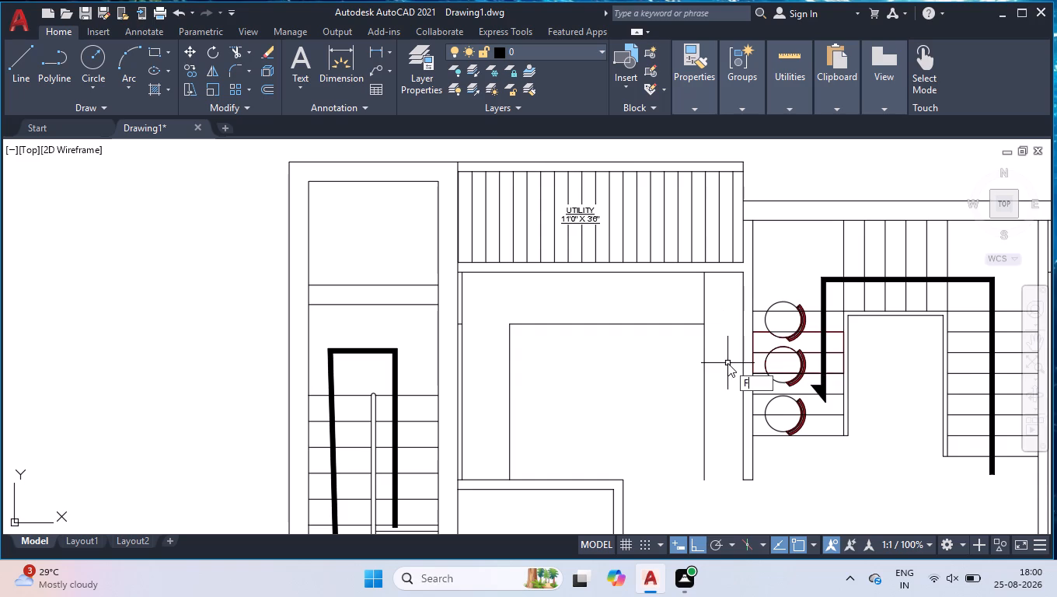
key("Return")
left_click(703, 431)
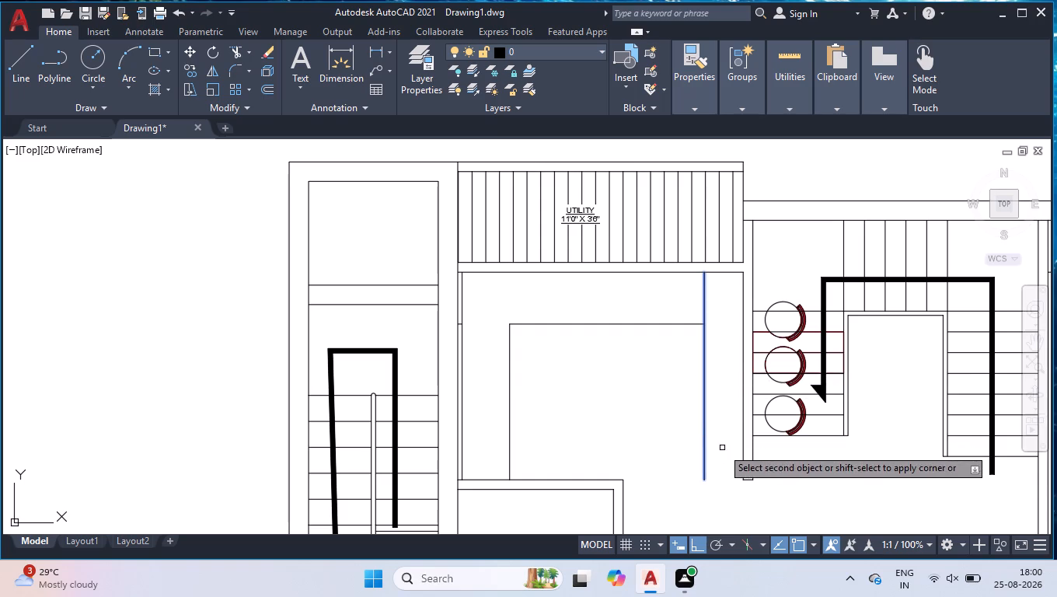
left_click(753, 453)
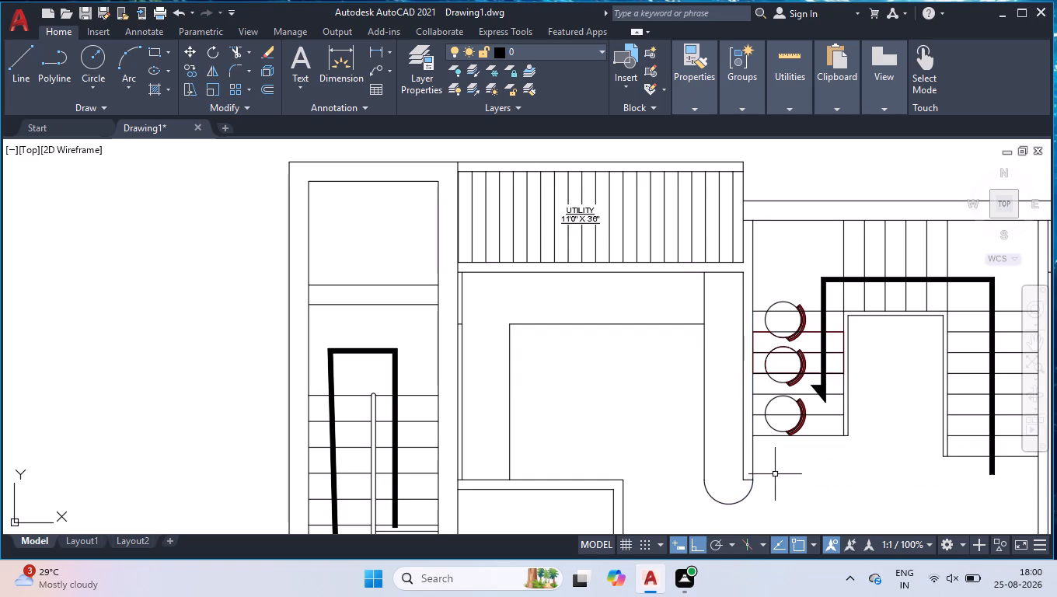
Flatten the east counter's rounded end to an arc of about 122° by moving its midpoint north.
scroll(745, 504, "up", 3)
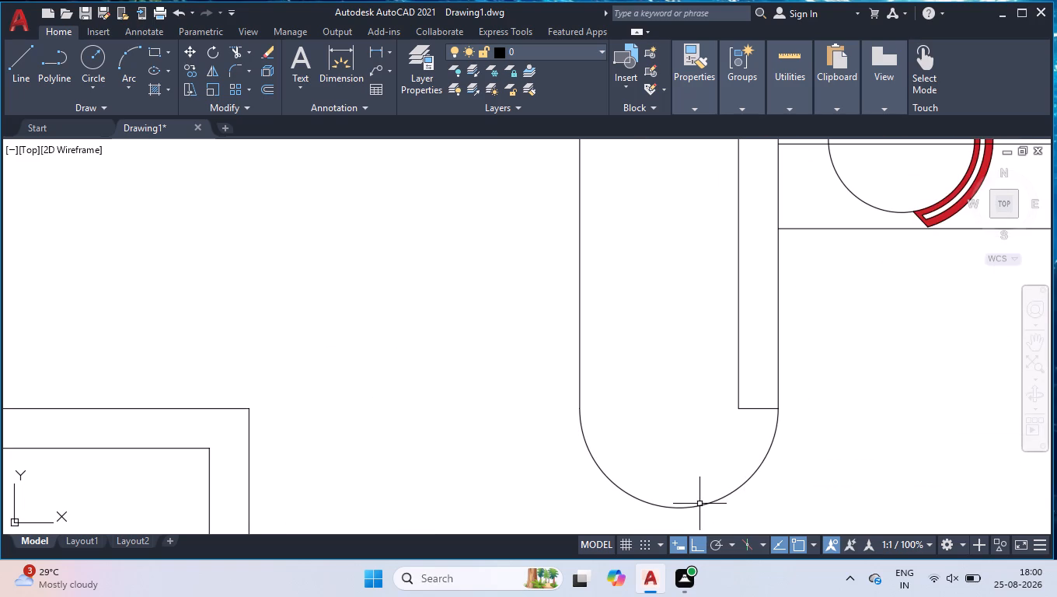
left_click(699, 504)
left_click(681, 504)
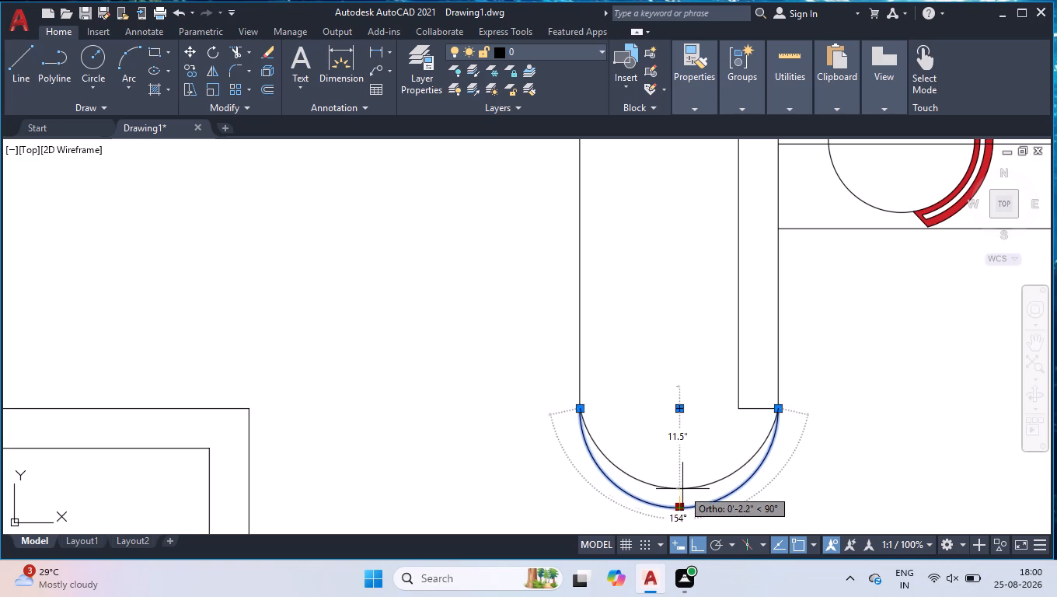
left_click(681, 467)
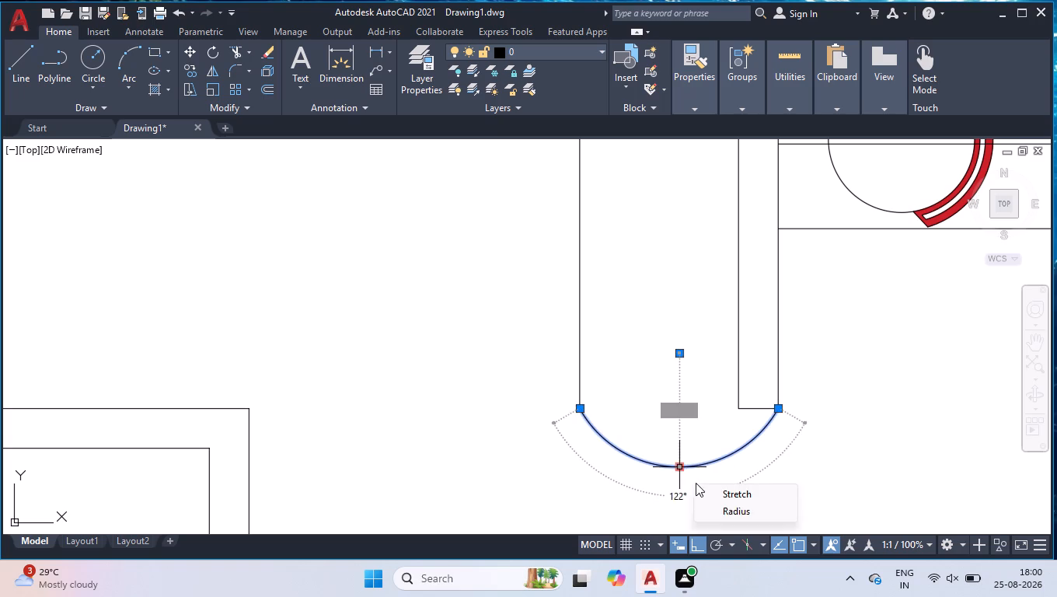
left_click_drag(665, 379, 661, 388, "shift")
left_click(571, 476, "shift")
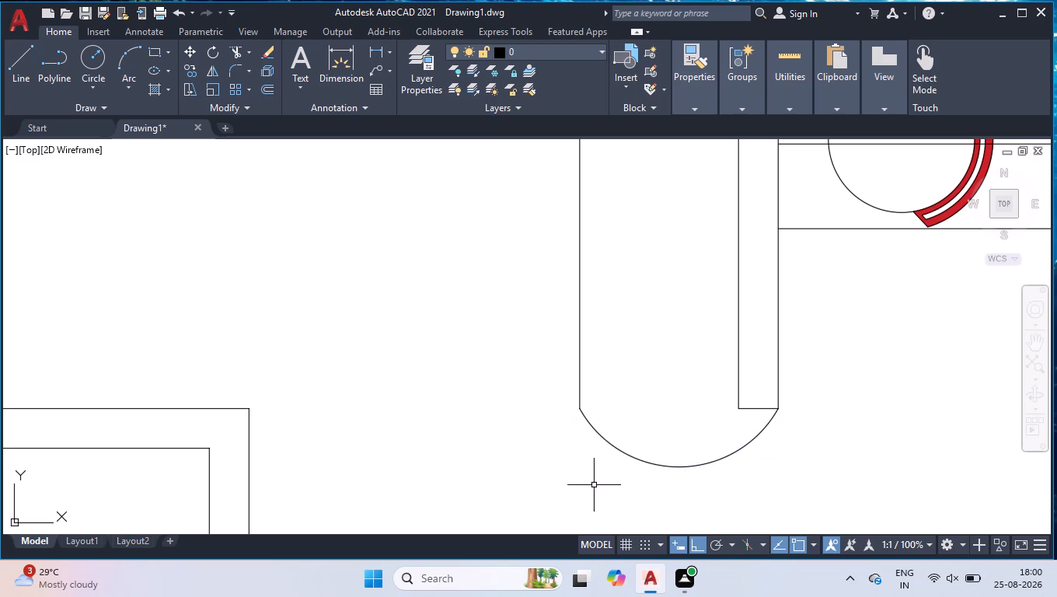
Delete the thin offset line beside the room's west wall and the short horizontal stub touching it.
scroll(598, 496, "down", 3)
scroll(702, 430, "down", 1)
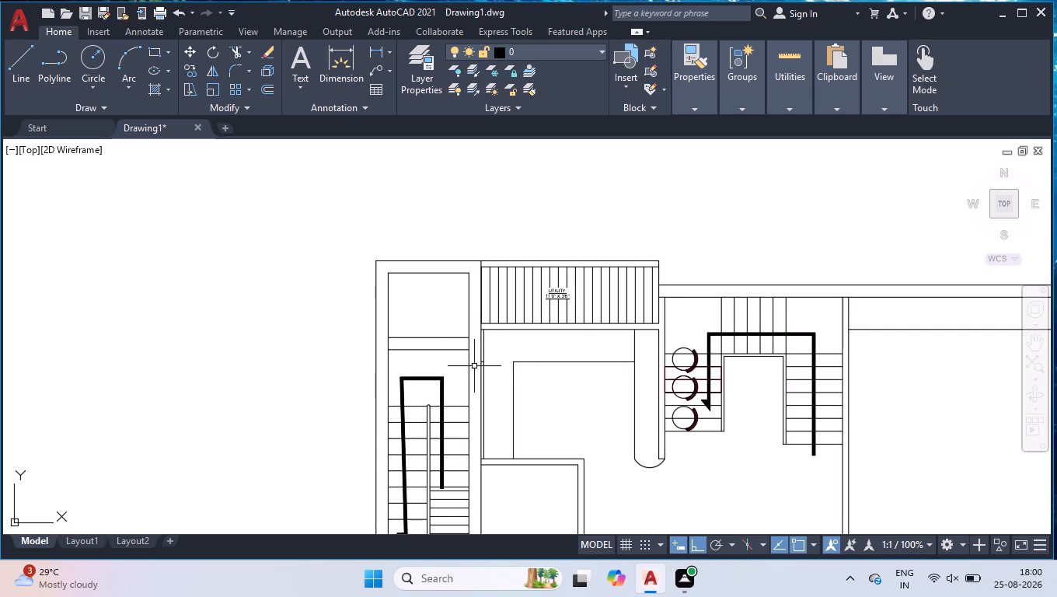
scroll(481, 361, "up", 4)
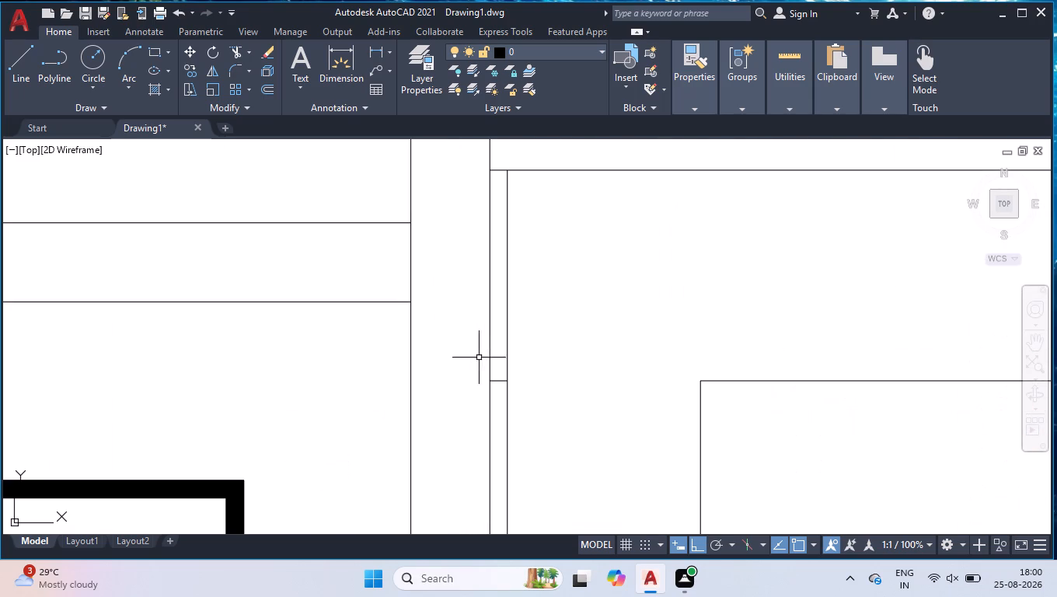
left_click_drag(536, 357, 535, 365)
left_click(496, 435)
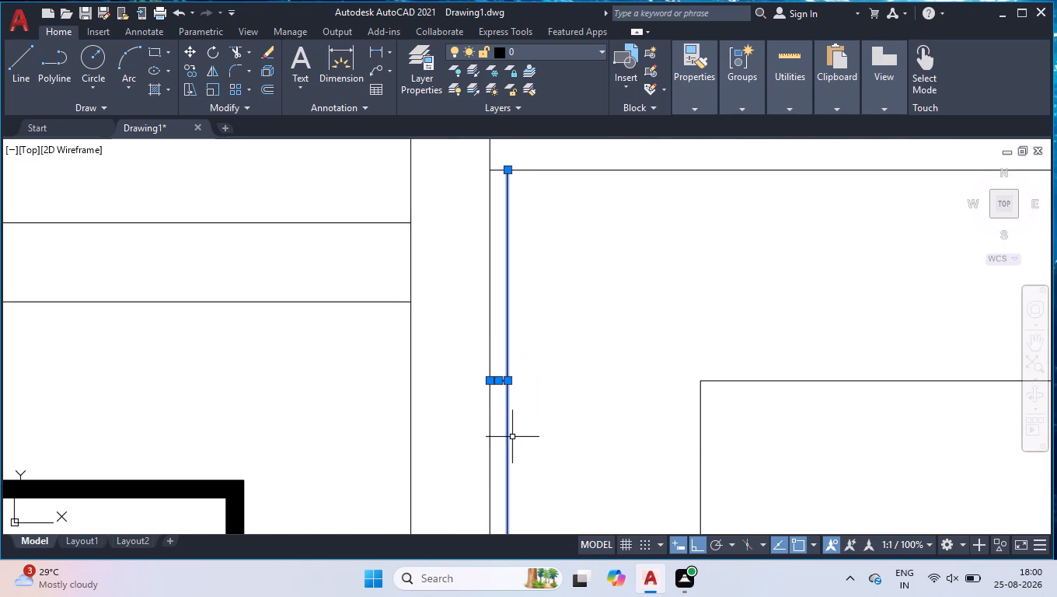
key("Delete")
Draw a line 3'6" east from the counter's inner corner along its edge, continuing north to the utility's south wall.
scroll(517, 409, "down", 3)
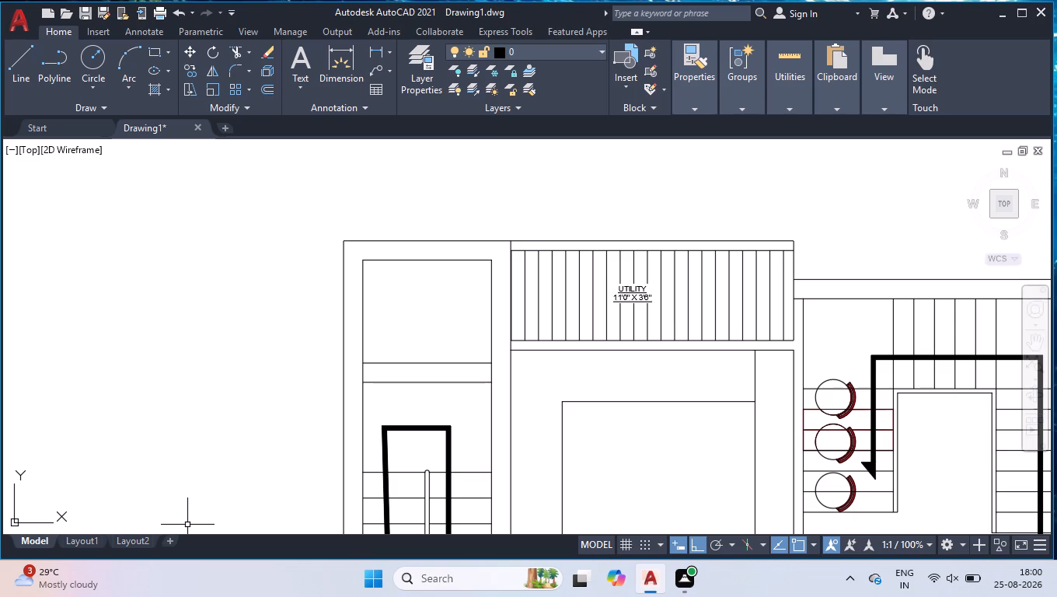
scroll(333, 344, "down", 2)
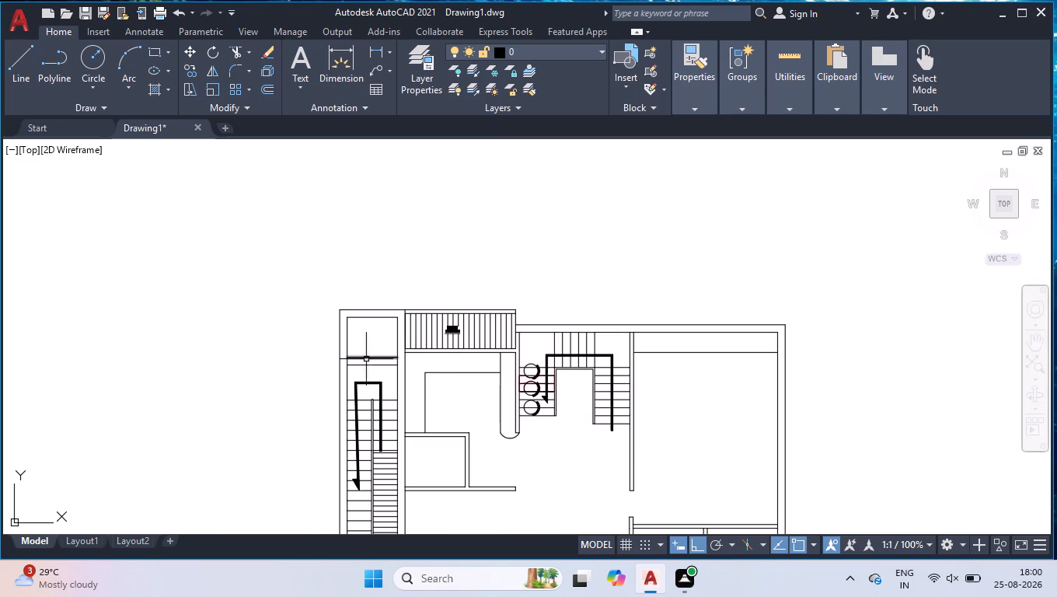
scroll(457, 413, "up", 2)
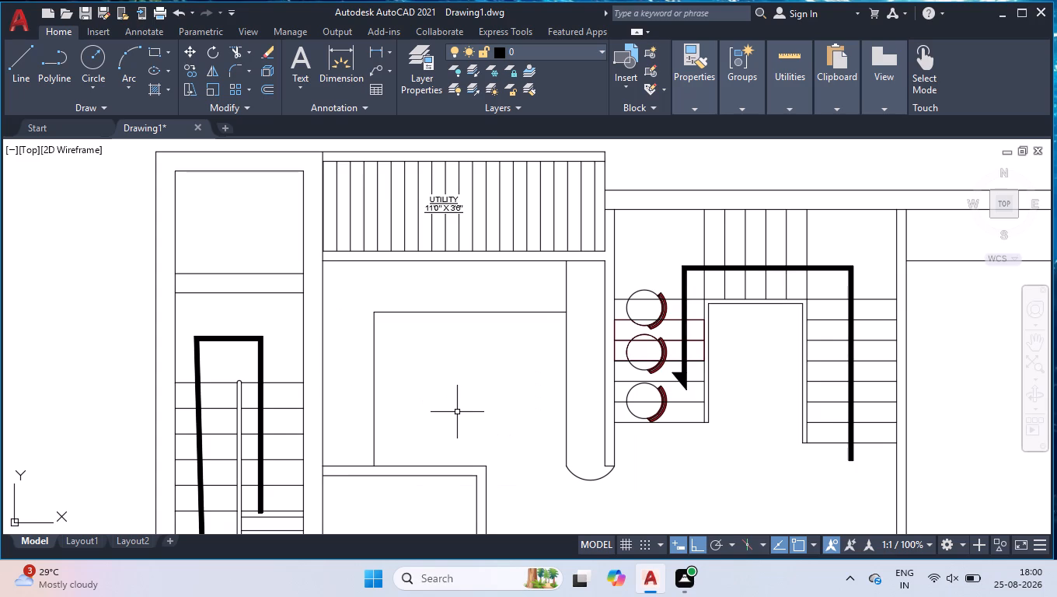
key("l")
key("Return")
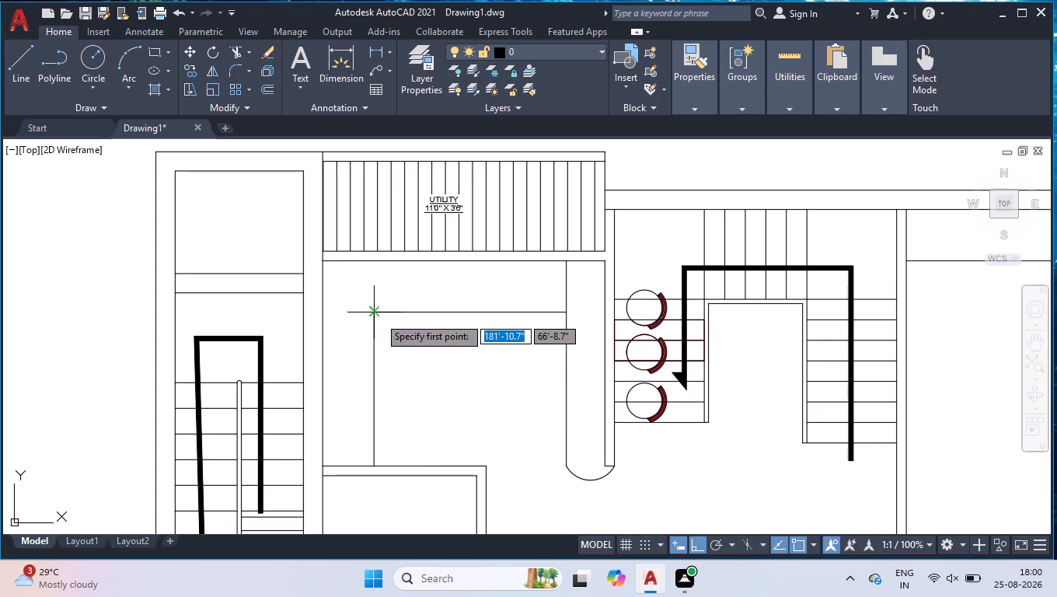
left_click(373, 314)
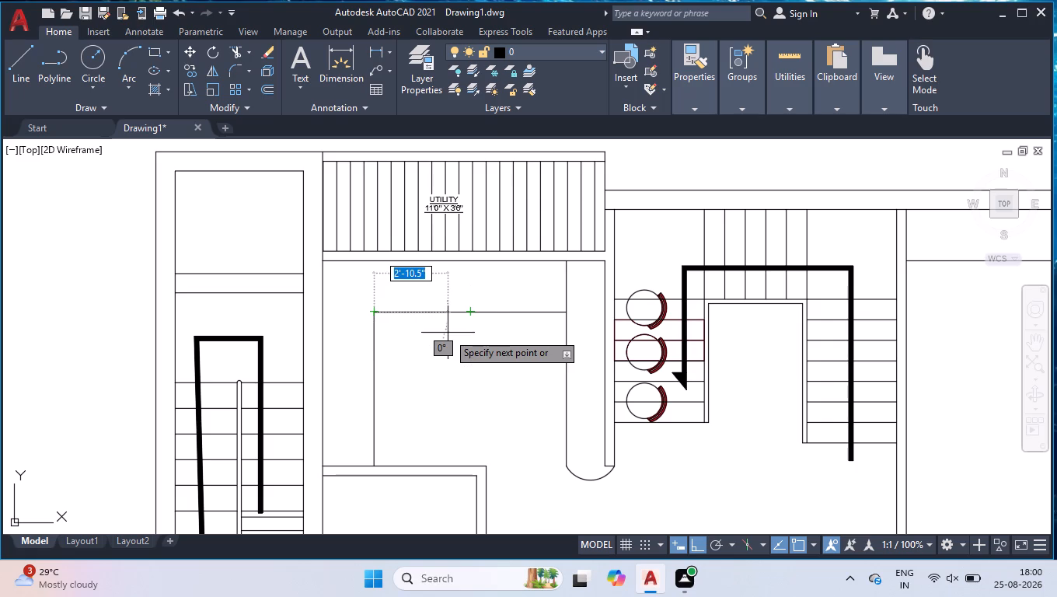
type("3'")
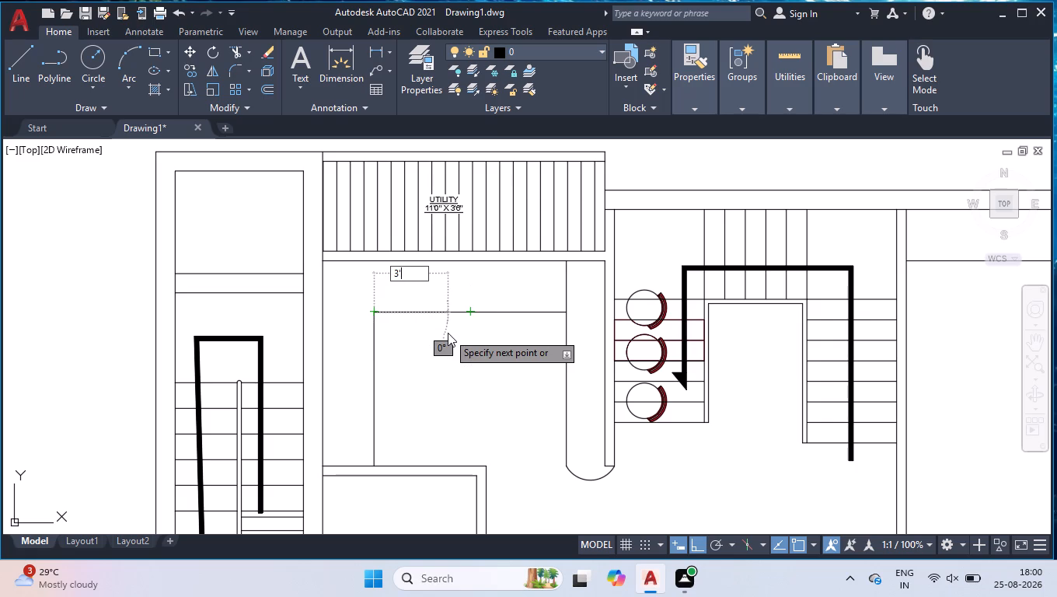
key("6")
key("Return")
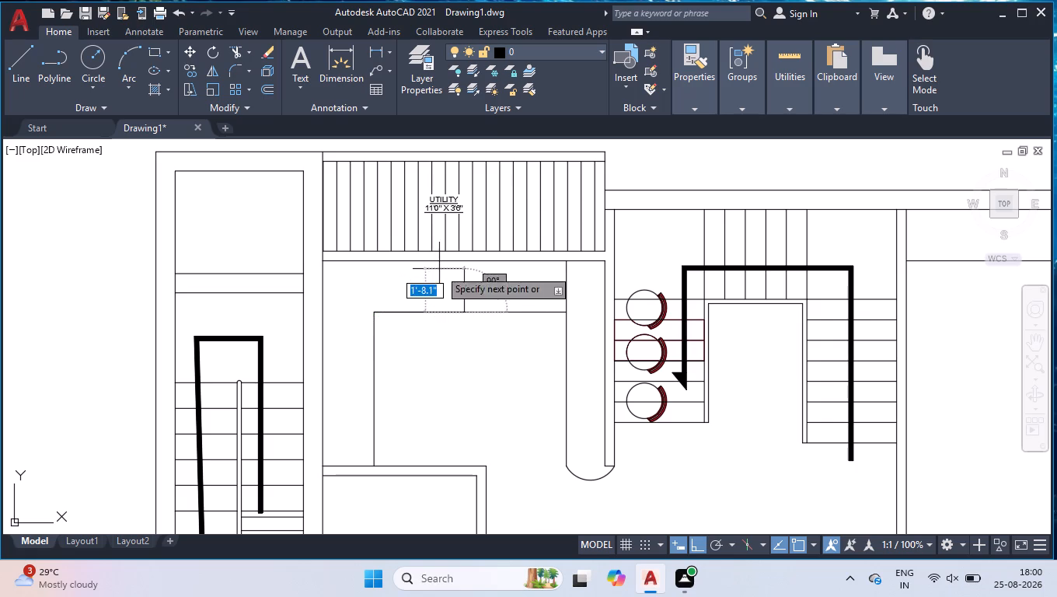
left_click(462, 263)
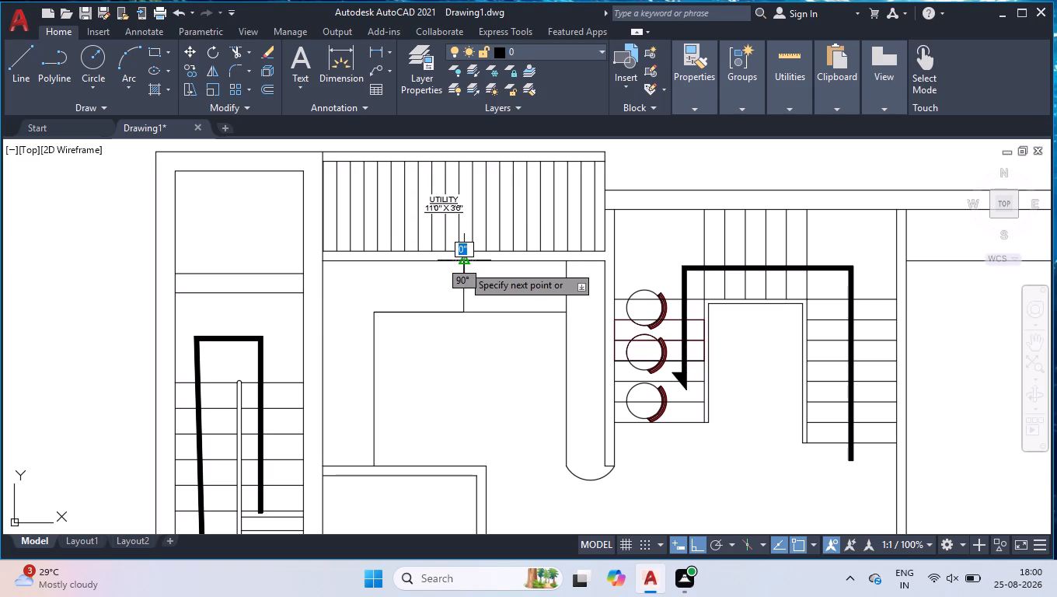
key("Return")
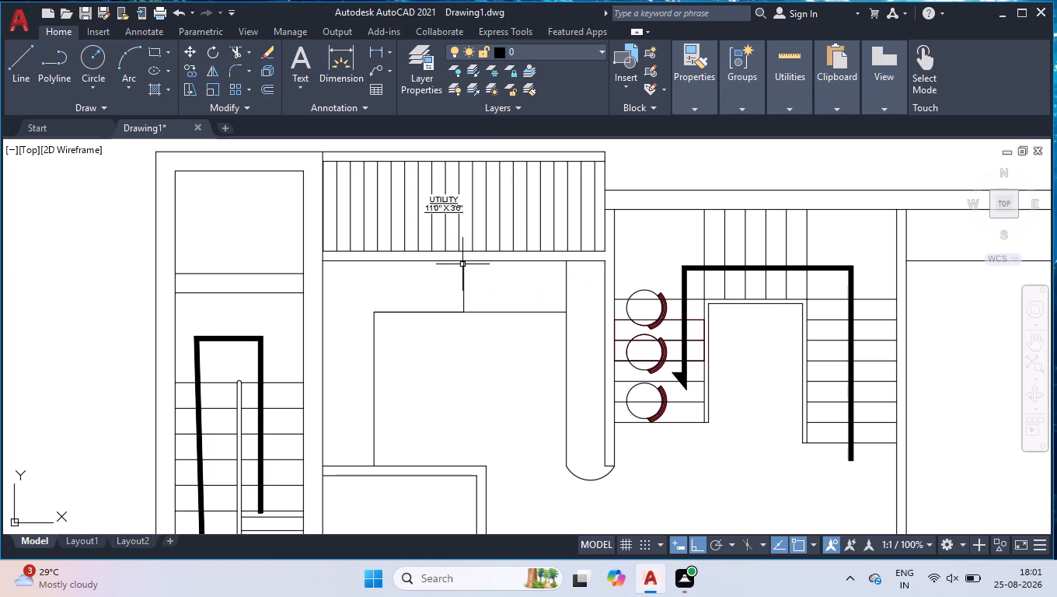
Trim the north counter's edge between the new vertical line and the east counter.
type("TR")
key("Return")
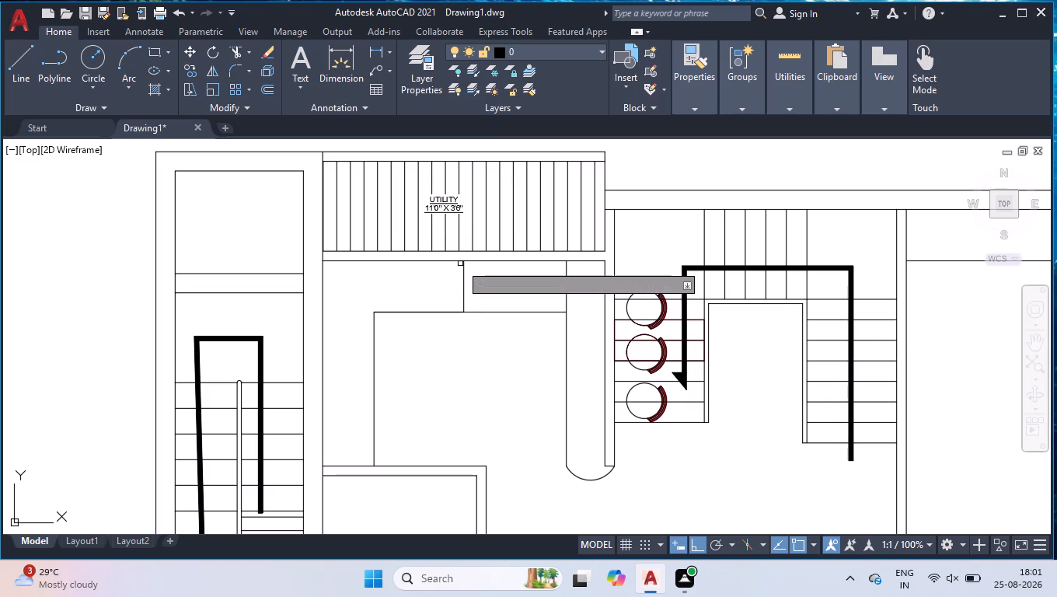
left_click(508, 290)
left_click(494, 335)
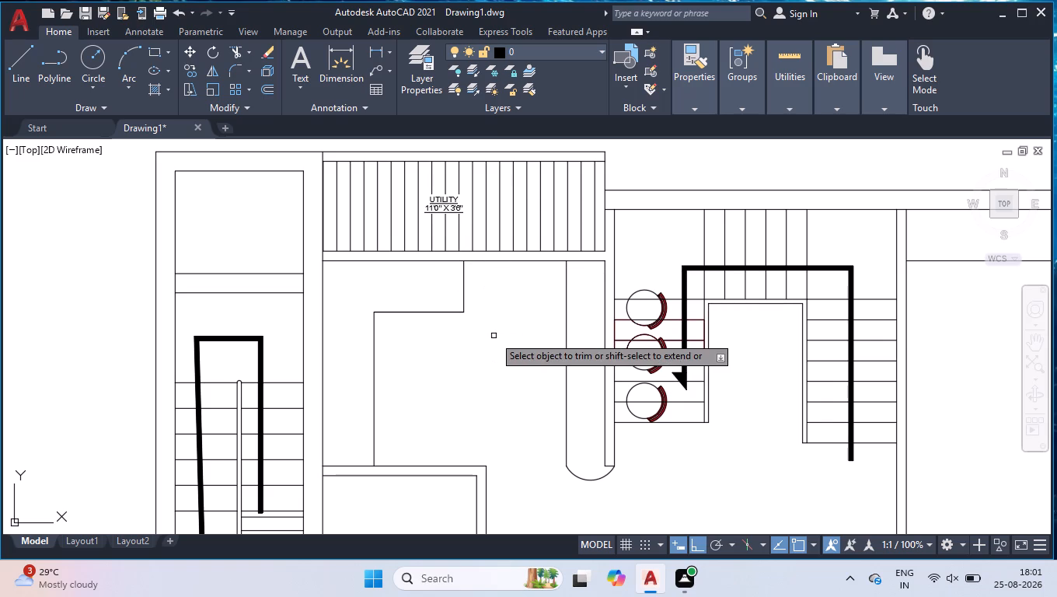
key("Return")
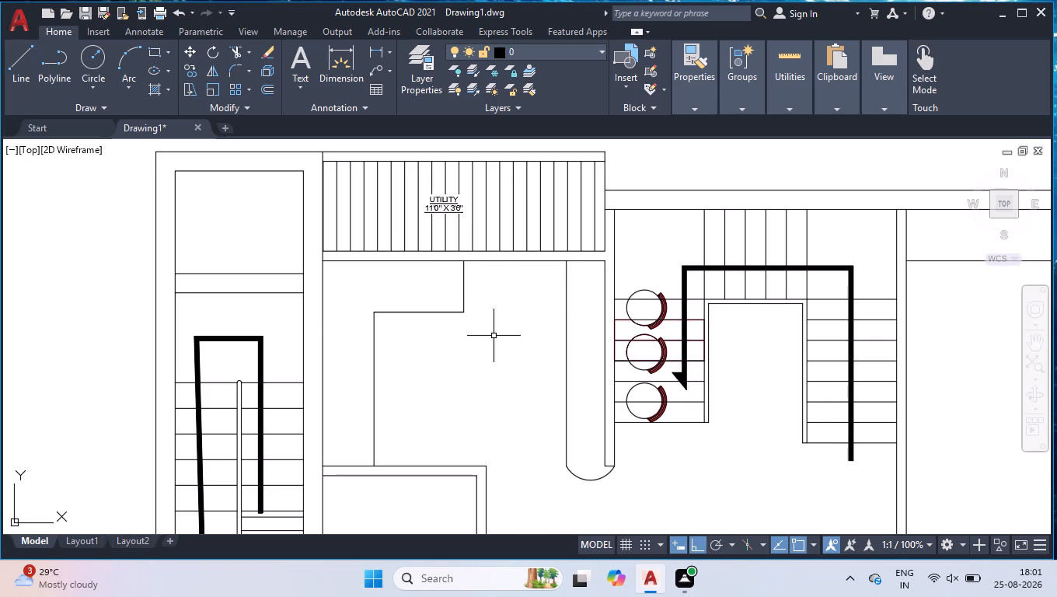
Draw a vertical line about 4.5" long across the utility's south wall, just west of the east counter's inner edge.
scroll(594, 251, "up", 2)
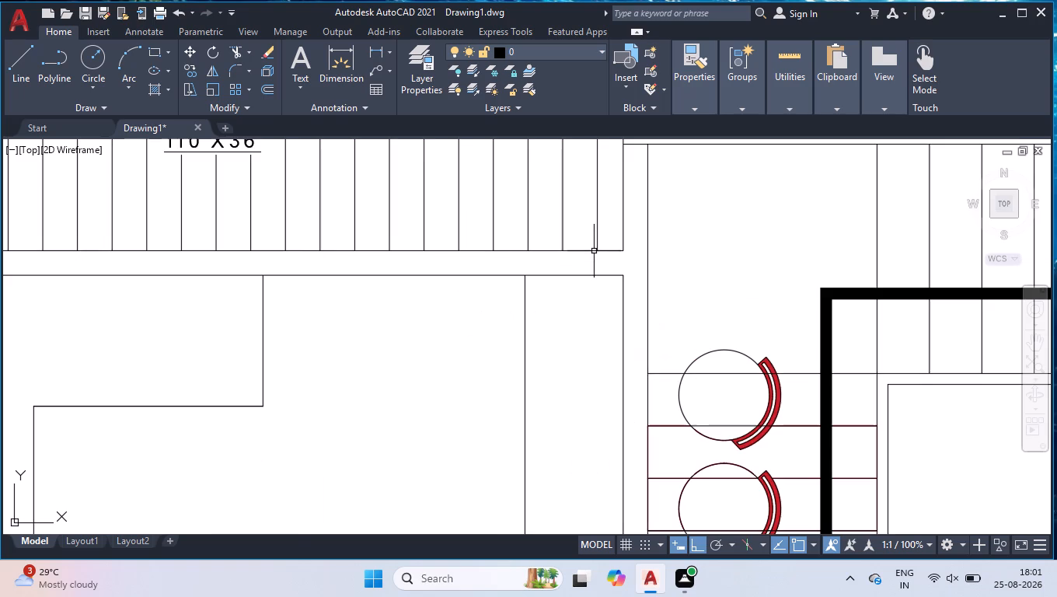
key("l")
key("Return")
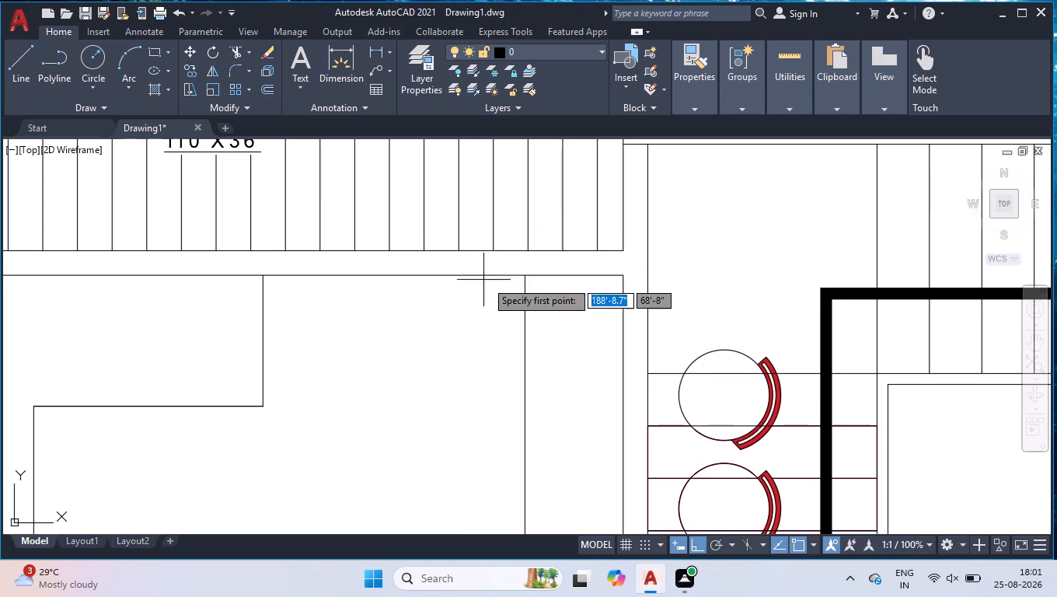
left_click(511, 277)
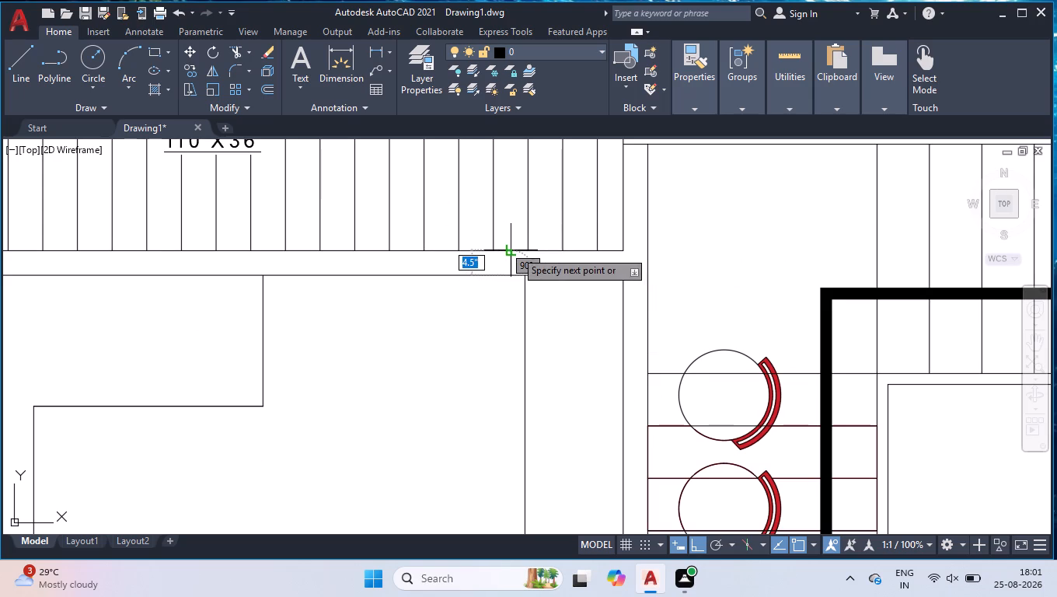
left_click(514, 250)
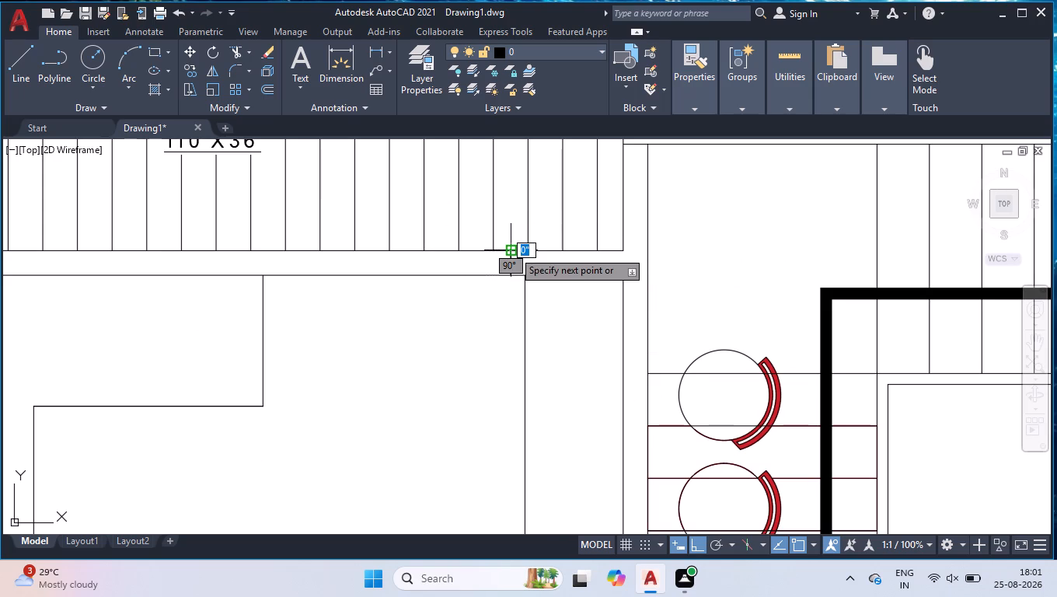
key("Return")
Extend the north counter's vertical edge line up across the utility's south wall to its upper line.
type("EX")
key("Return")
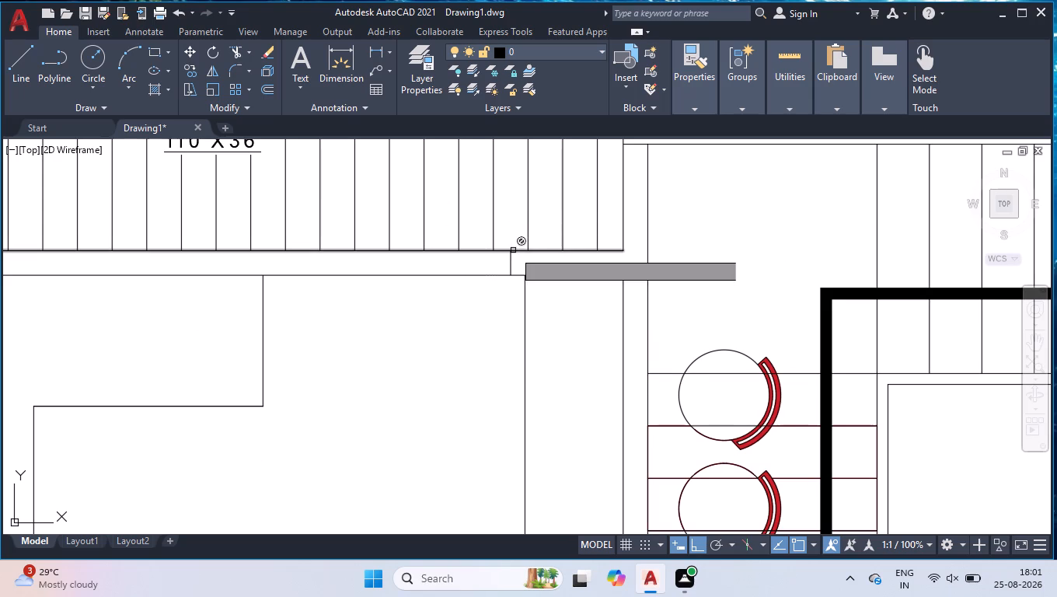
left_click(261, 305)
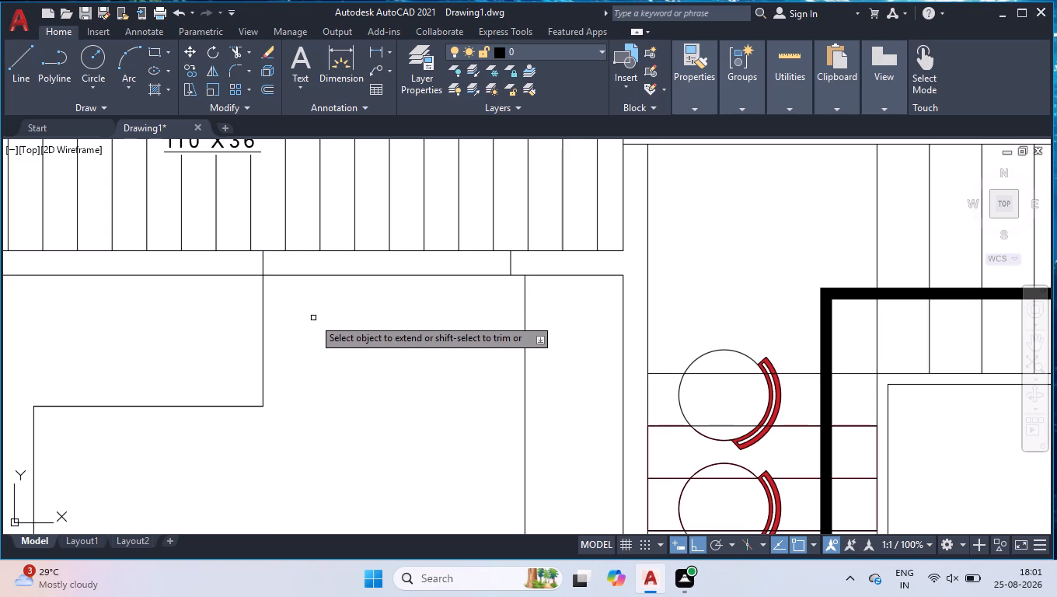
key("Return")
Trim both lines of the utility's south wall between the extended line and the short vertical line, opening a doorway.
type("TR")
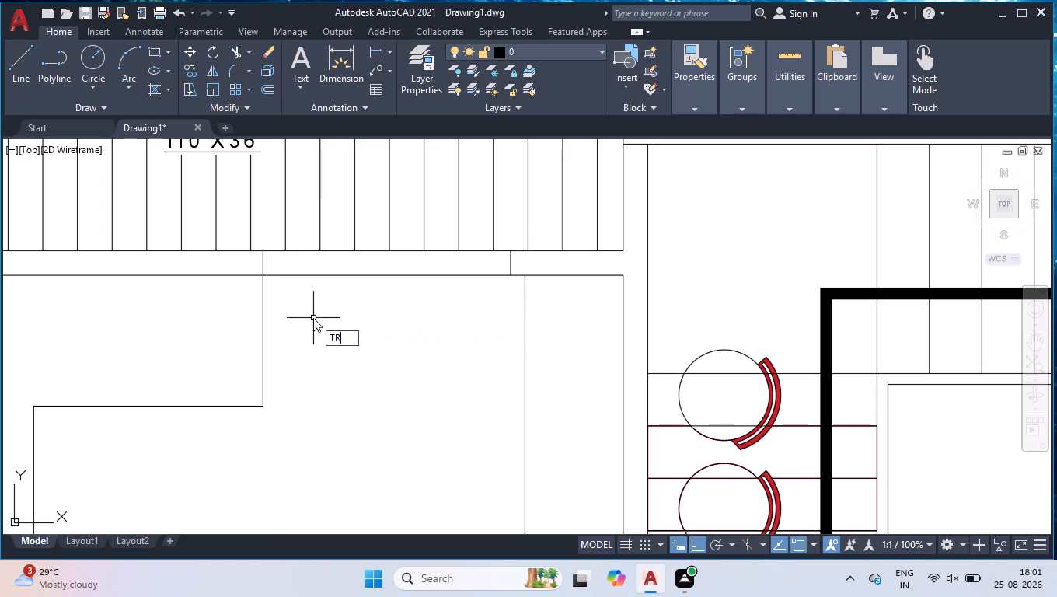
key("Return")
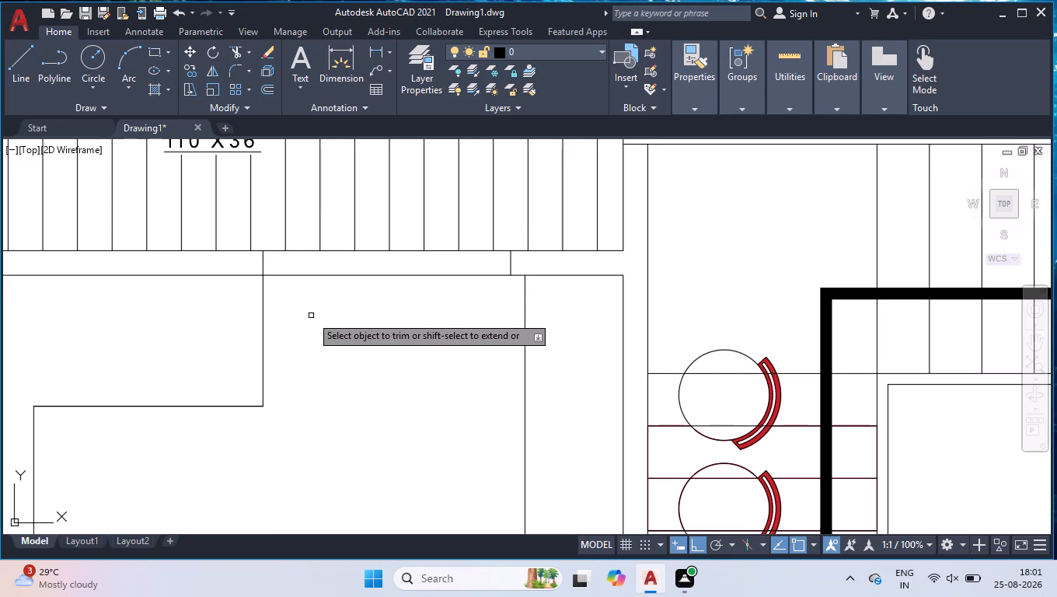
left_click(337, 250)
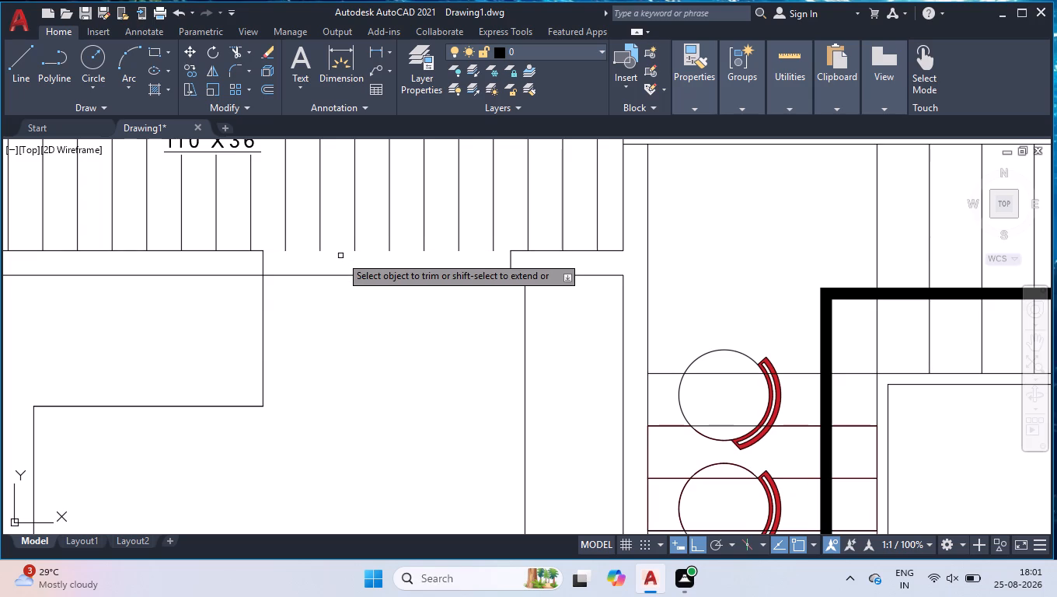
left_click(349, 273)
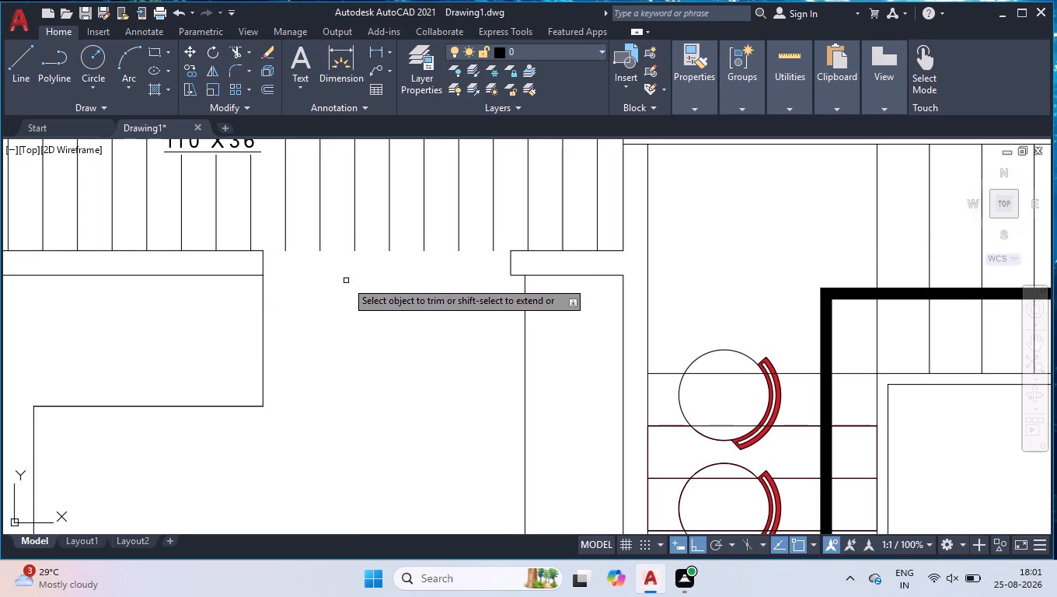
key("Return")
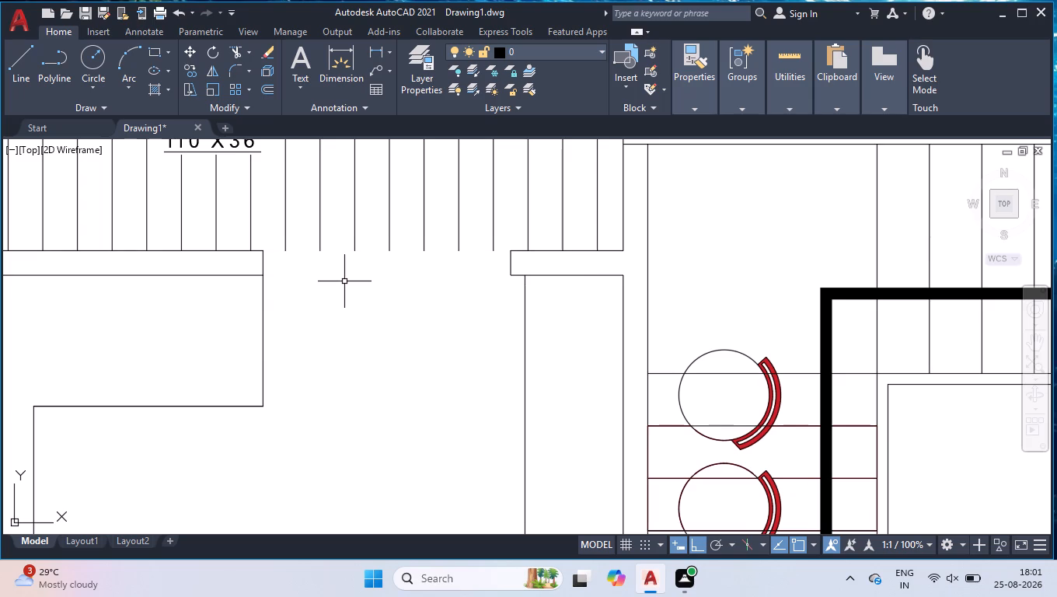
Add the multiline text label D3/C, 4" high, at the doorway opening below the utility.
scroll(362, 273, "down", 2)
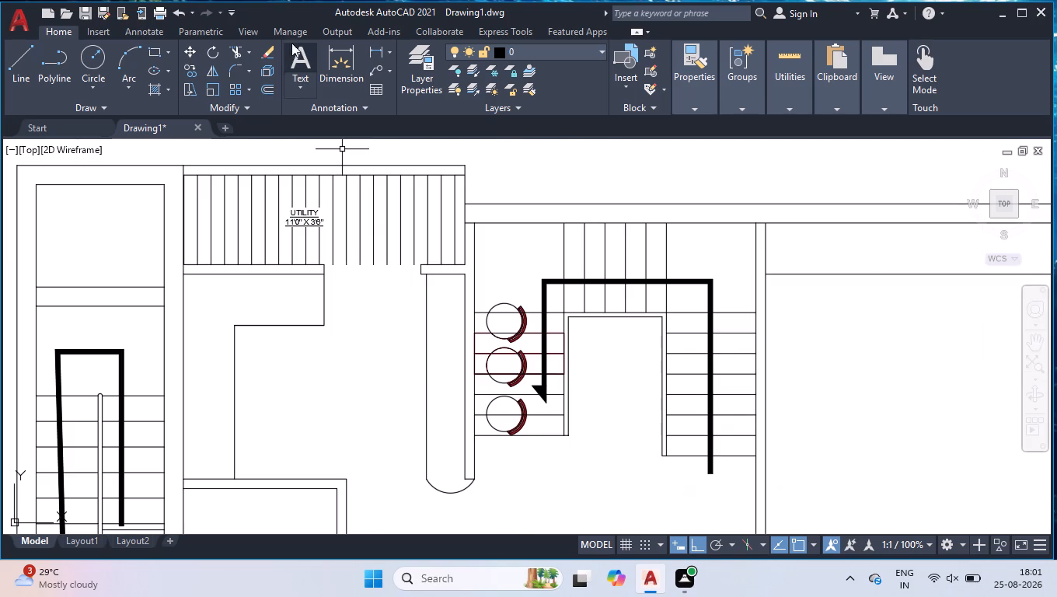
scroll(263, 162, "up", 1)
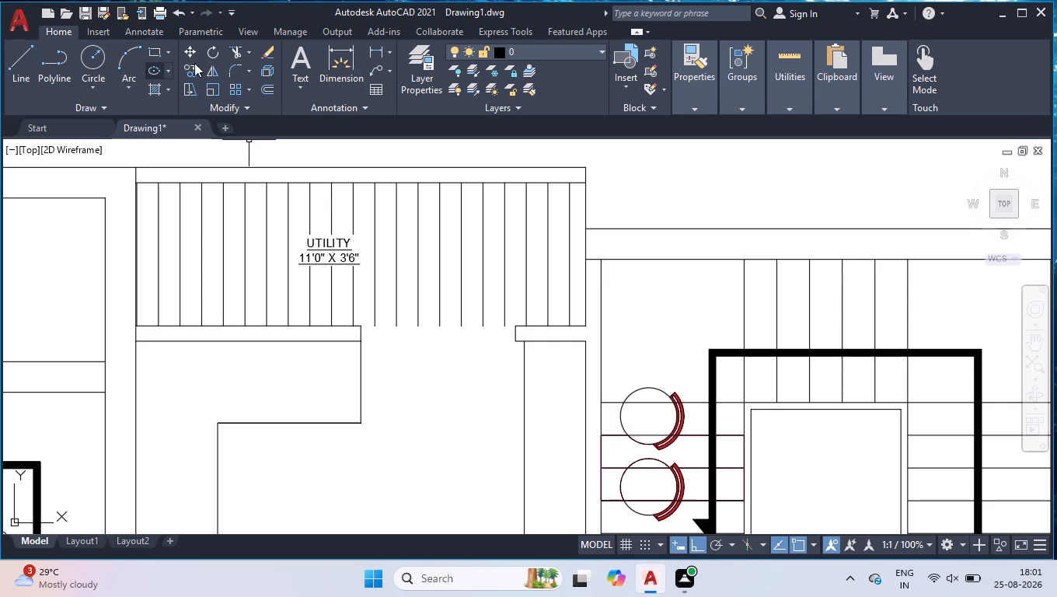
left_click(301, 53)
left_click(378, 315)
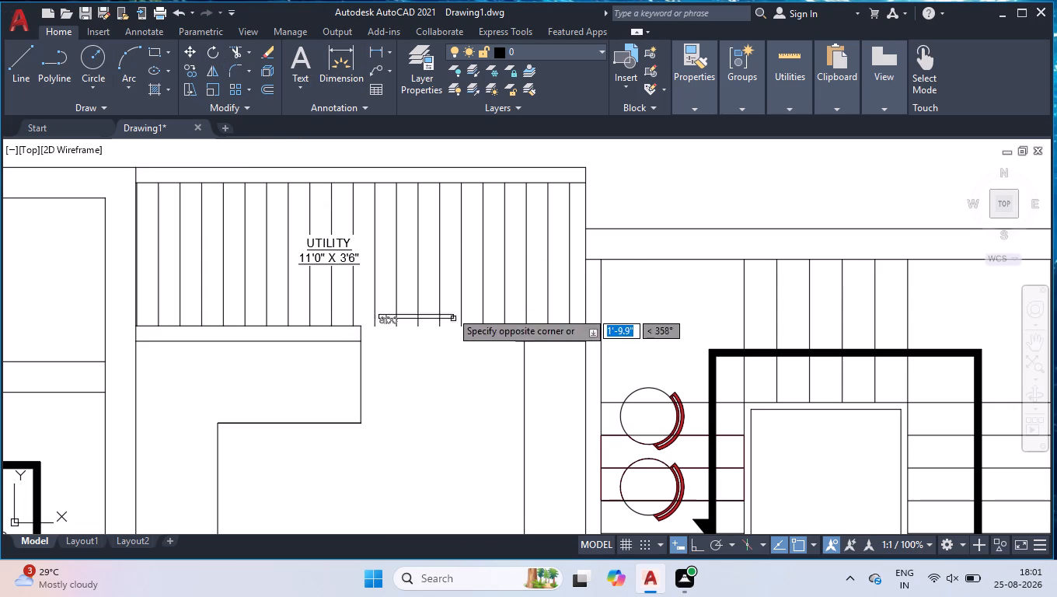
left_click(492, 340)
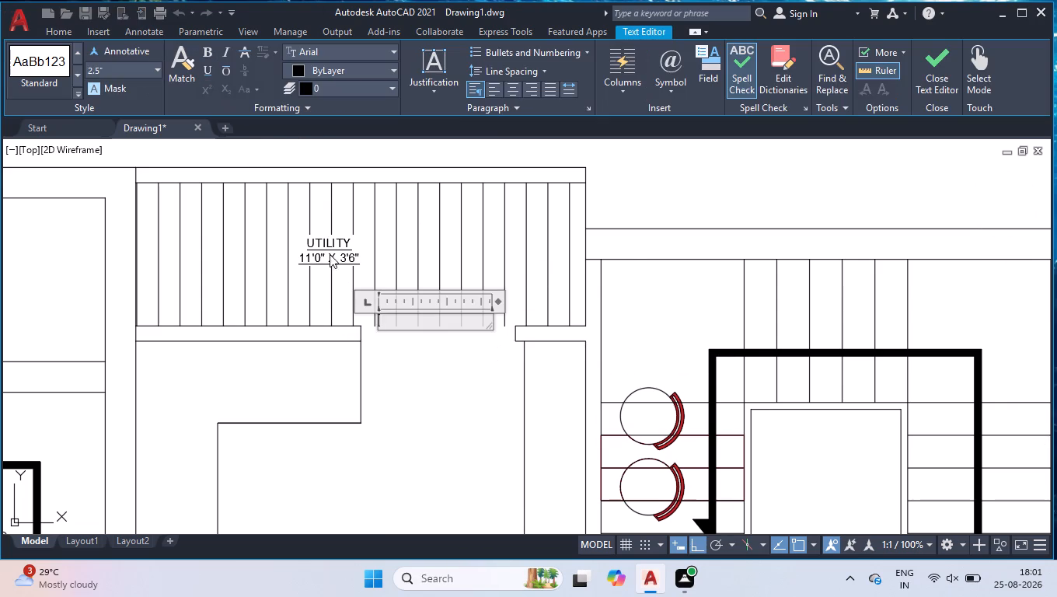
left_click(127, 71)
key("4")
key("Return")
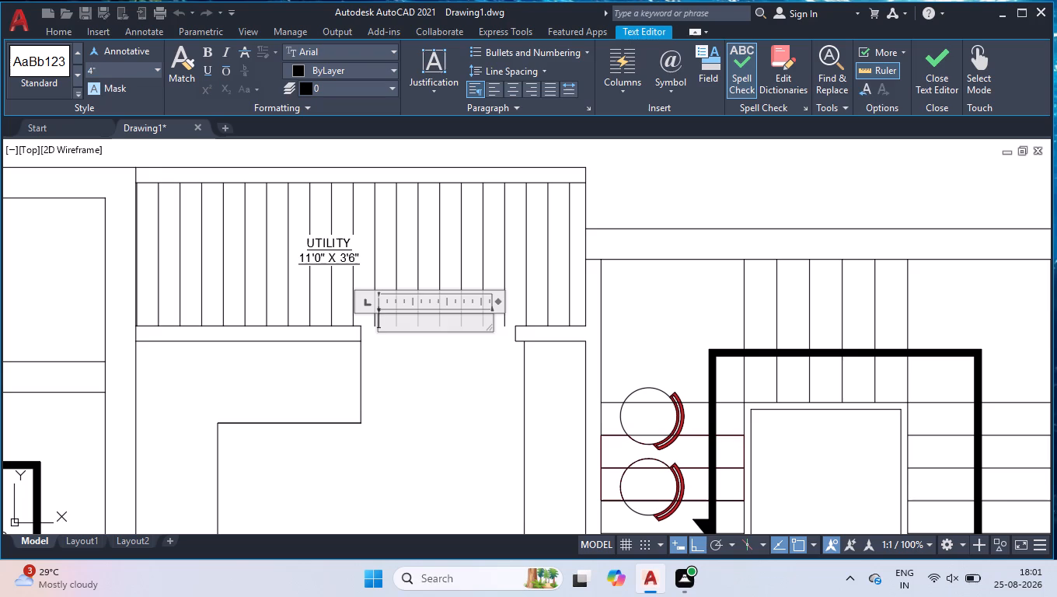
key("d")
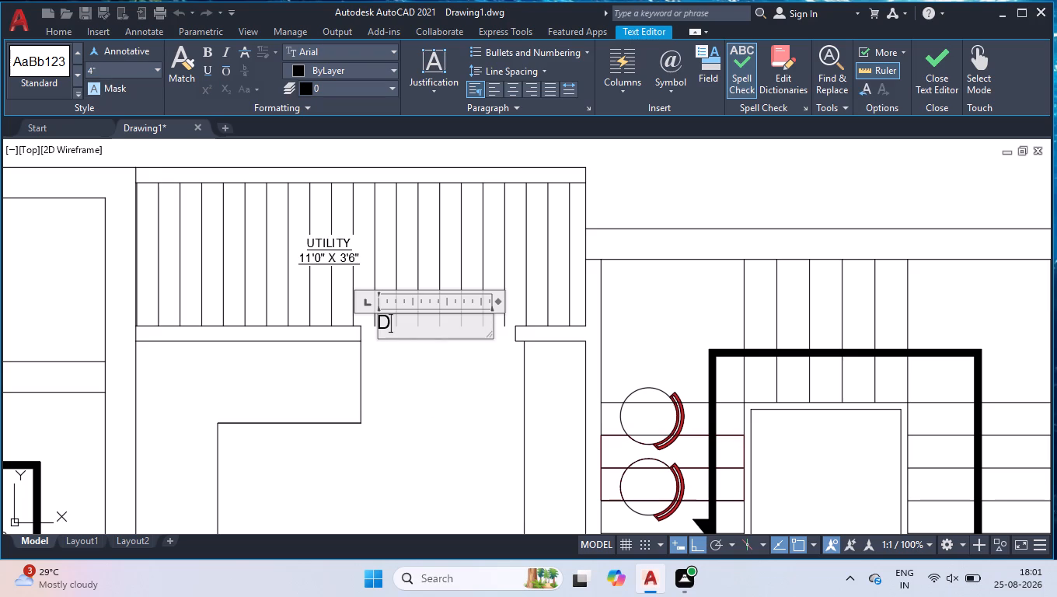
type("3/C")
left_click(372, 392)
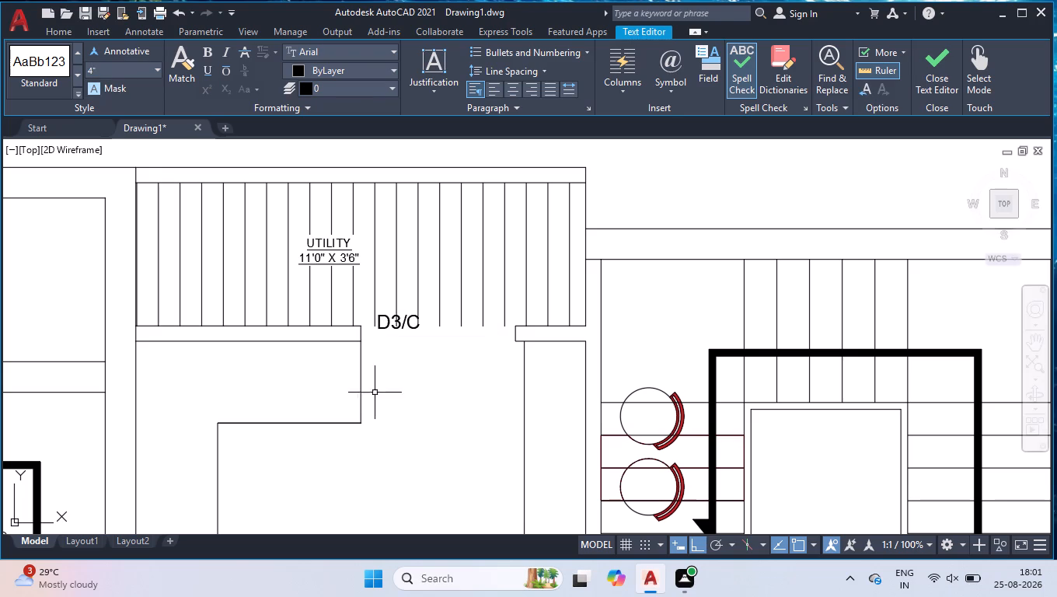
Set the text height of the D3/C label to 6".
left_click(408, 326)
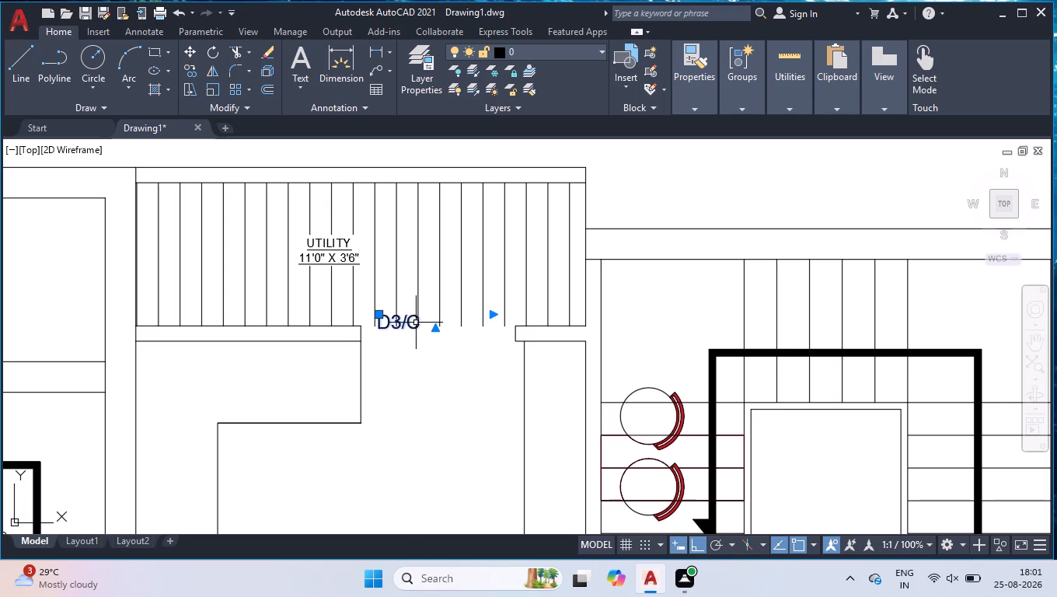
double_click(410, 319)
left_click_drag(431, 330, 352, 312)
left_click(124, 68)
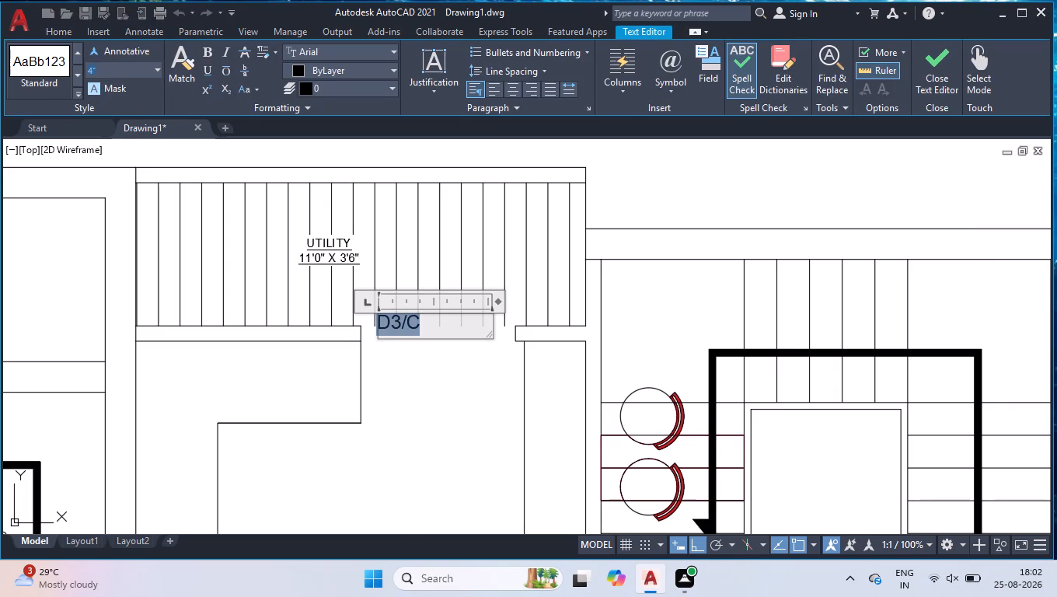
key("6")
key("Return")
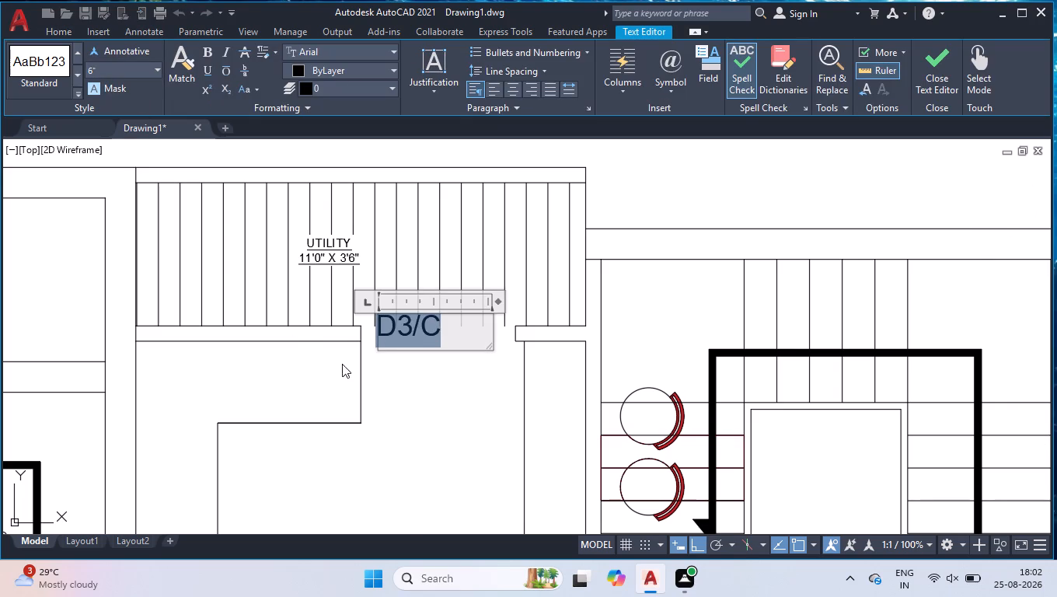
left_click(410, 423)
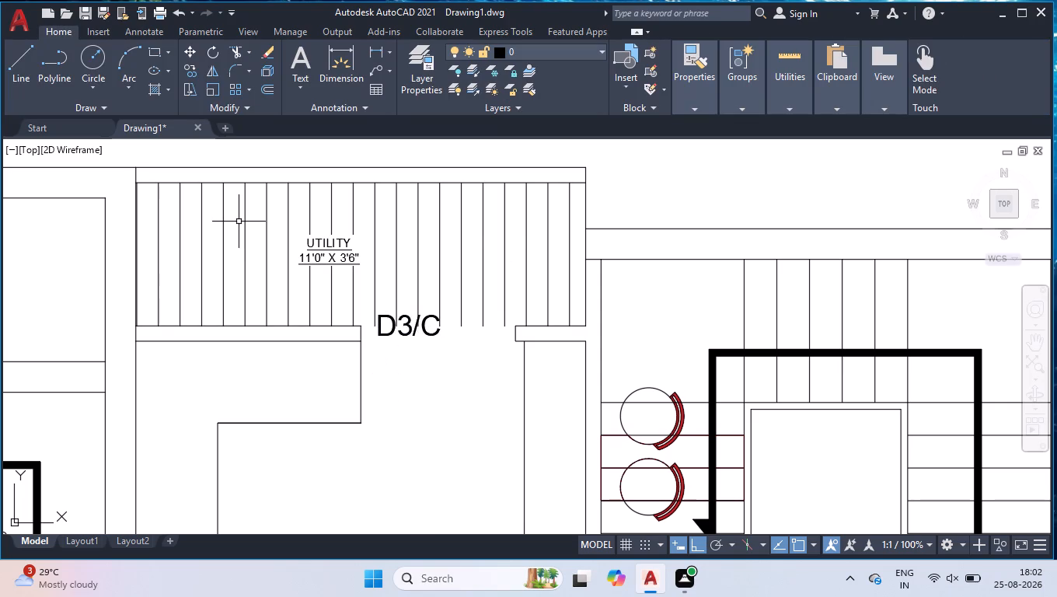
With ortho off, move the D3/C label slightly east and south into the doorway and narrow its text frame around the text.
scroll(455, 324, "up", 1)
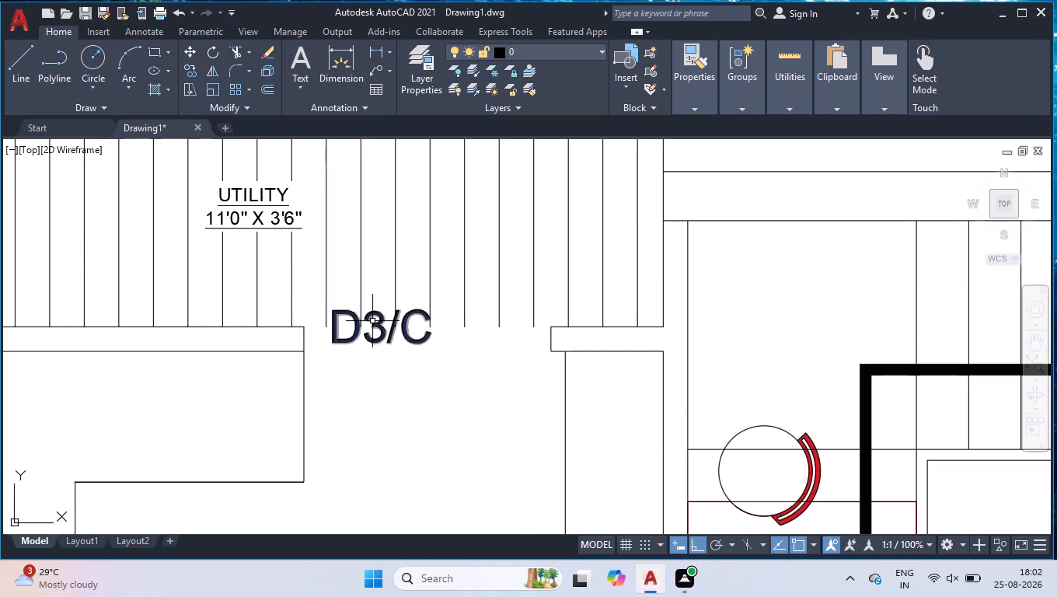
left_click(374, 323)
left_click(332, 308)
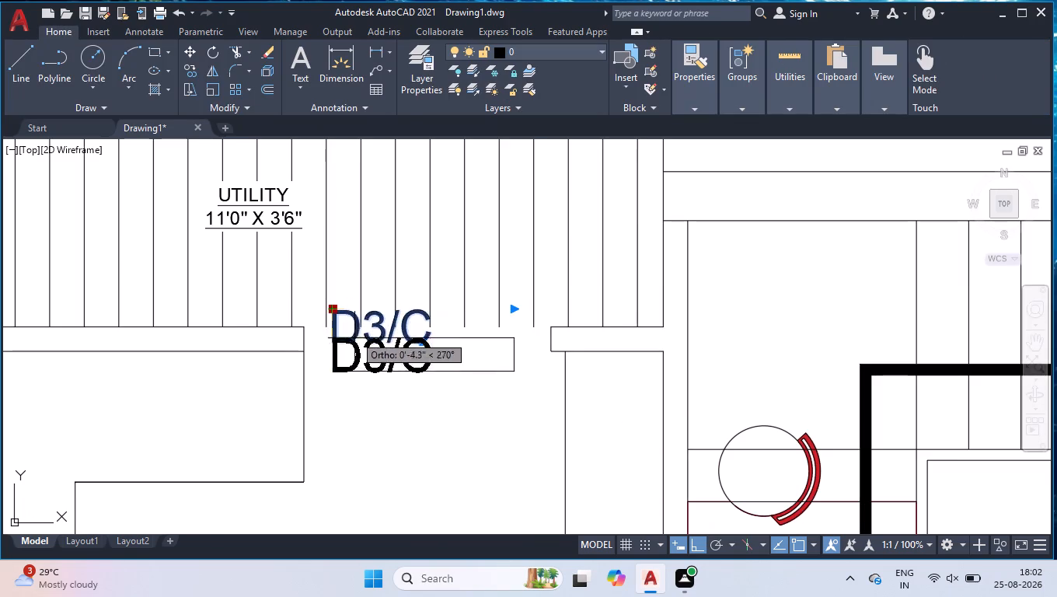
left_click(720, 551)
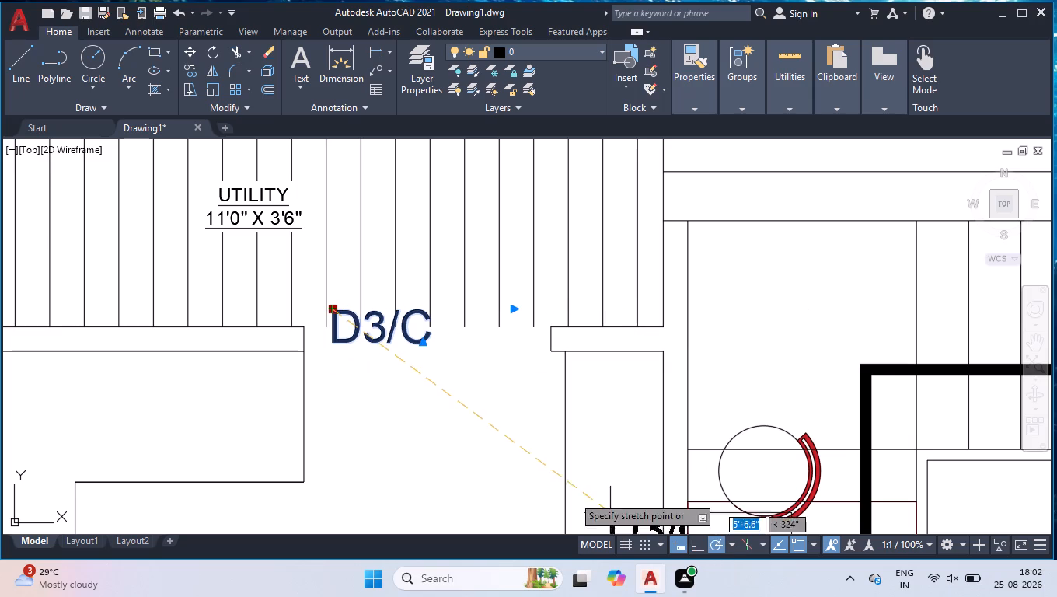
scroll(377, 305, "up", 2)
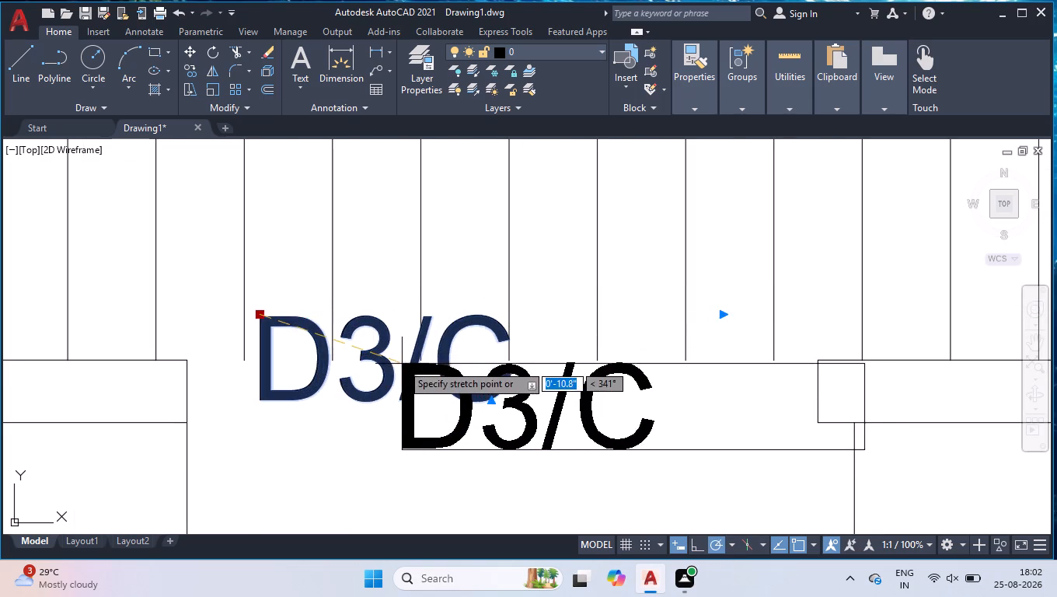
left_click(387, 351)
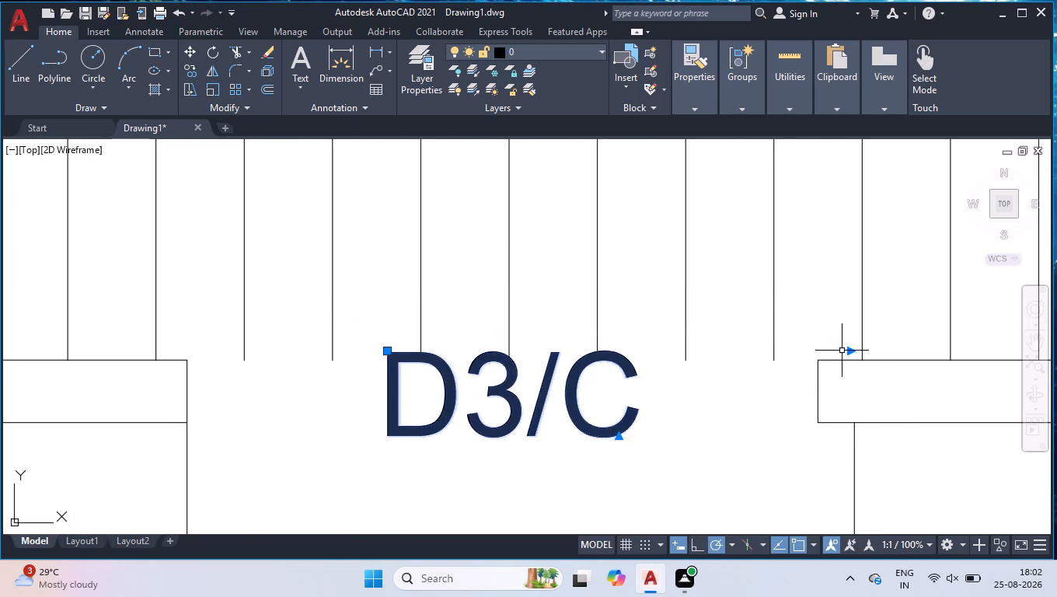
left_click(850, 351)
left_click(659, 344)
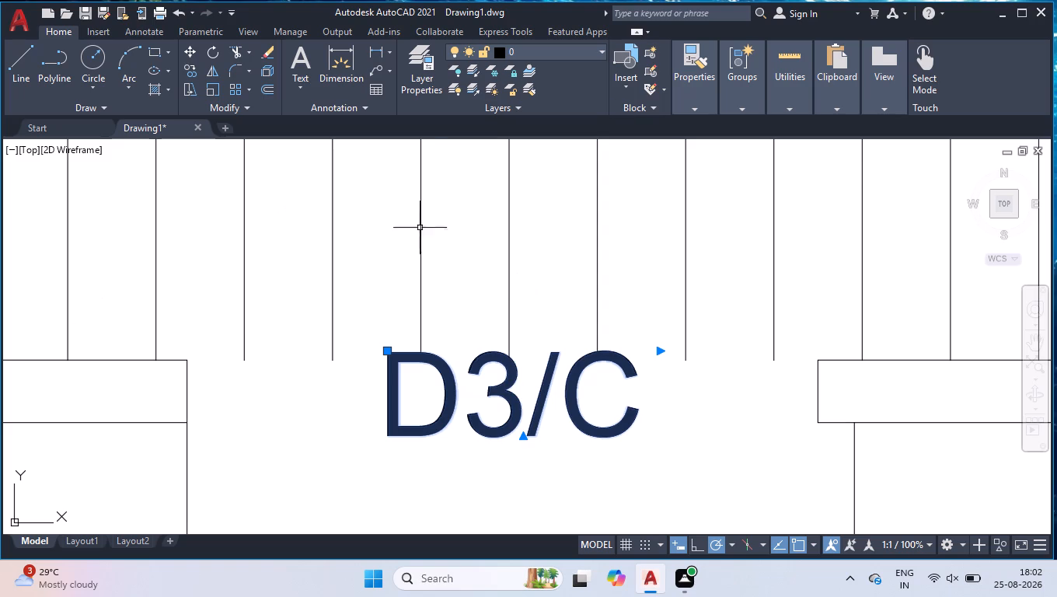
left_click(593, 321, "shift")
left_click(407, 424, "shift")
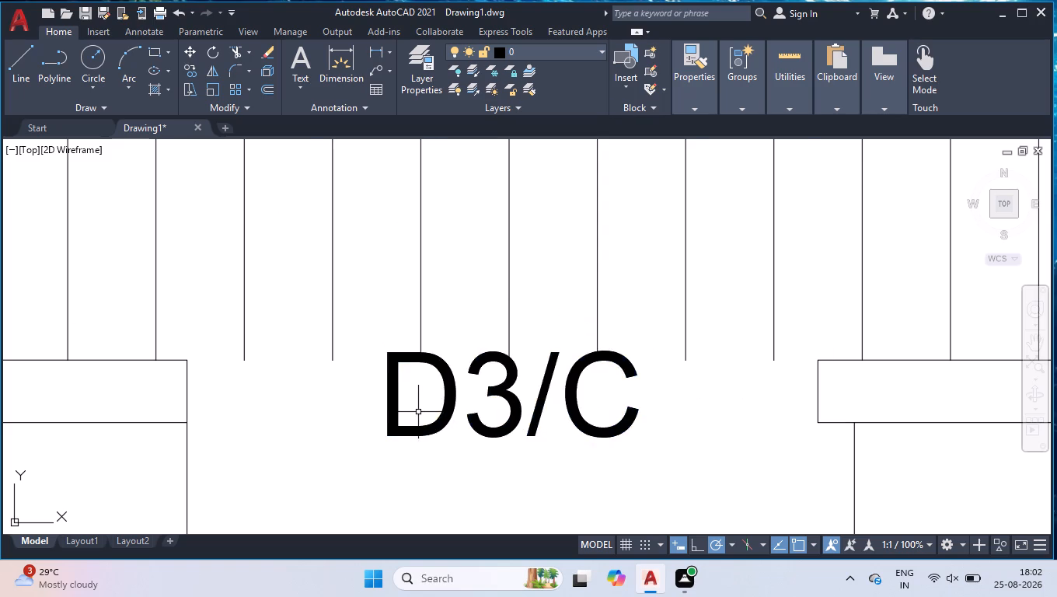
Enlarge the D3/C label's text height, first to 9" and finally to 1'.
scroll(420, 413, "down", 1)
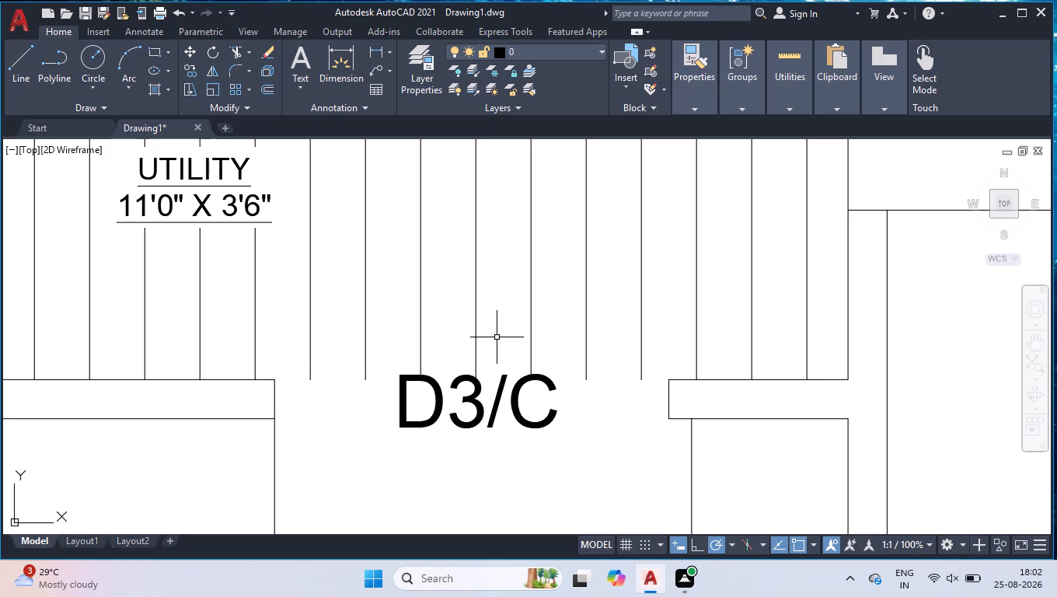
left_click(473, 389)
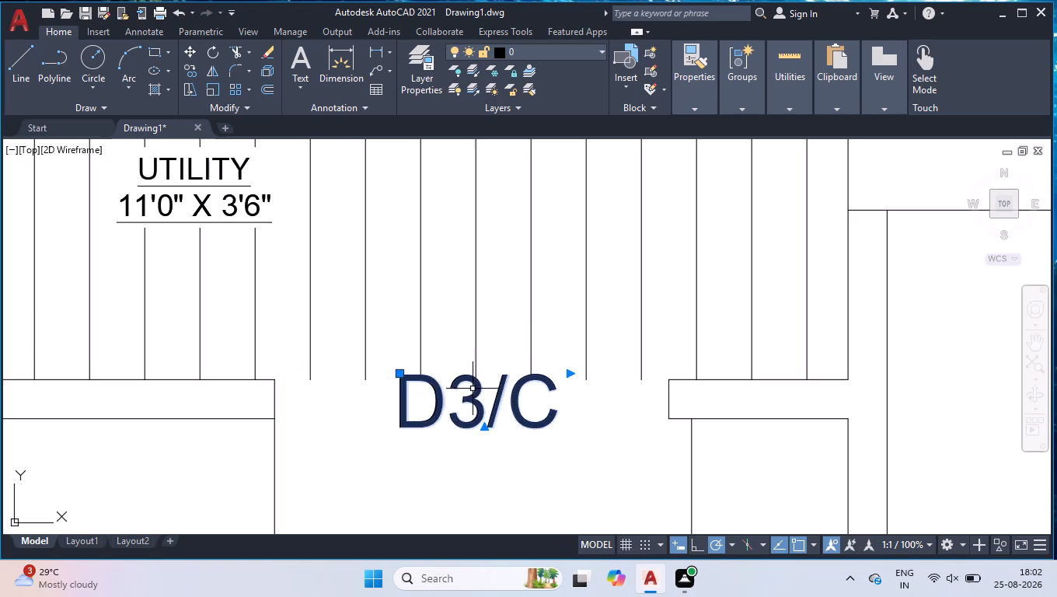
left_click(391, 374)
left_click(390, 368)
double_click(480, 388)
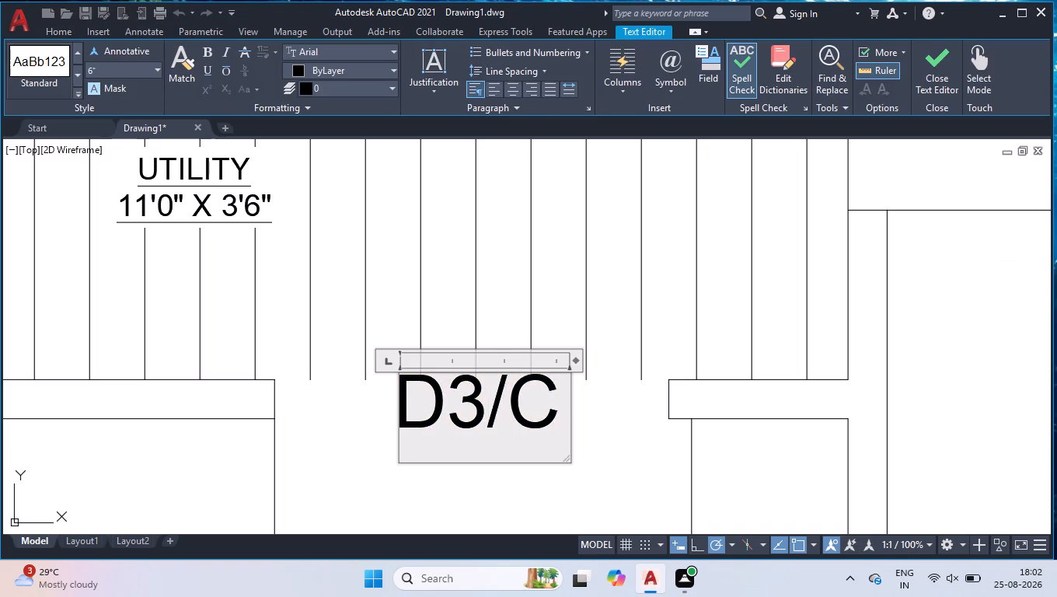
left_click_drag(560, 394, 288, 405)
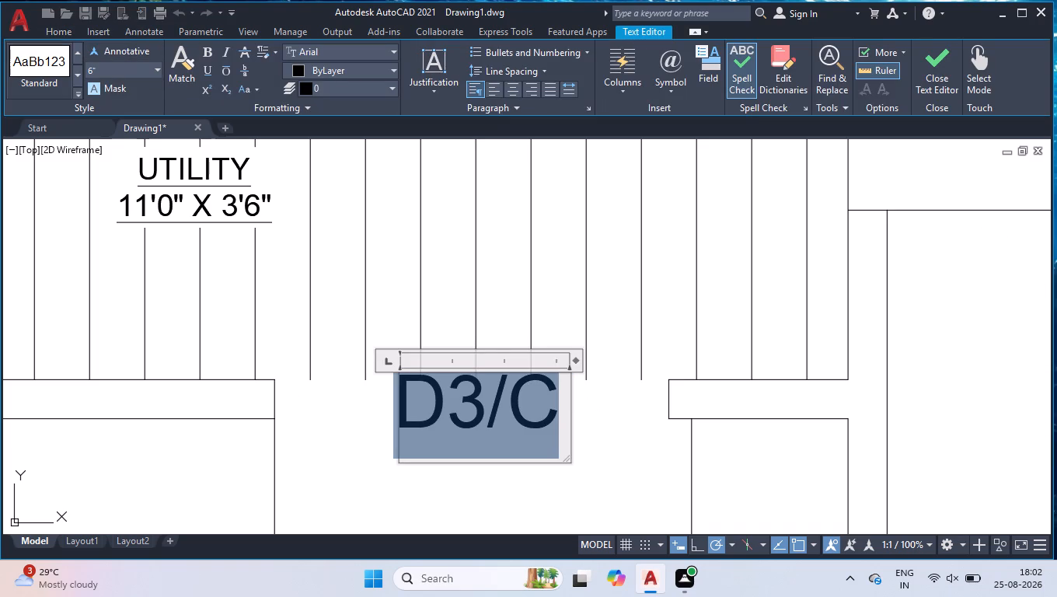
left_click(101, 66)
key("9")
key("Return")
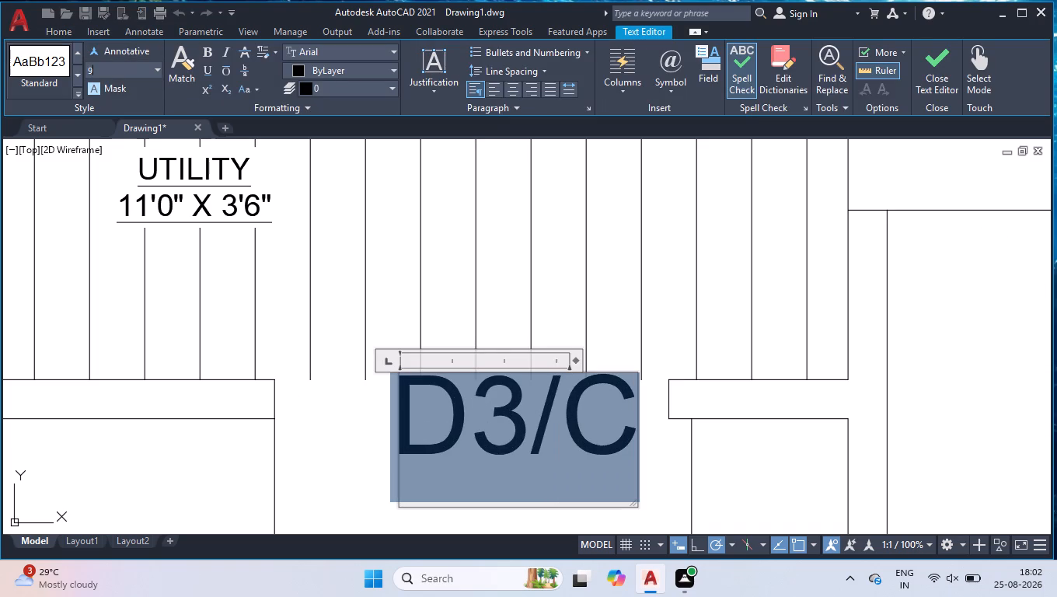
left_click(101, 72)
type("1'")
key("Return")
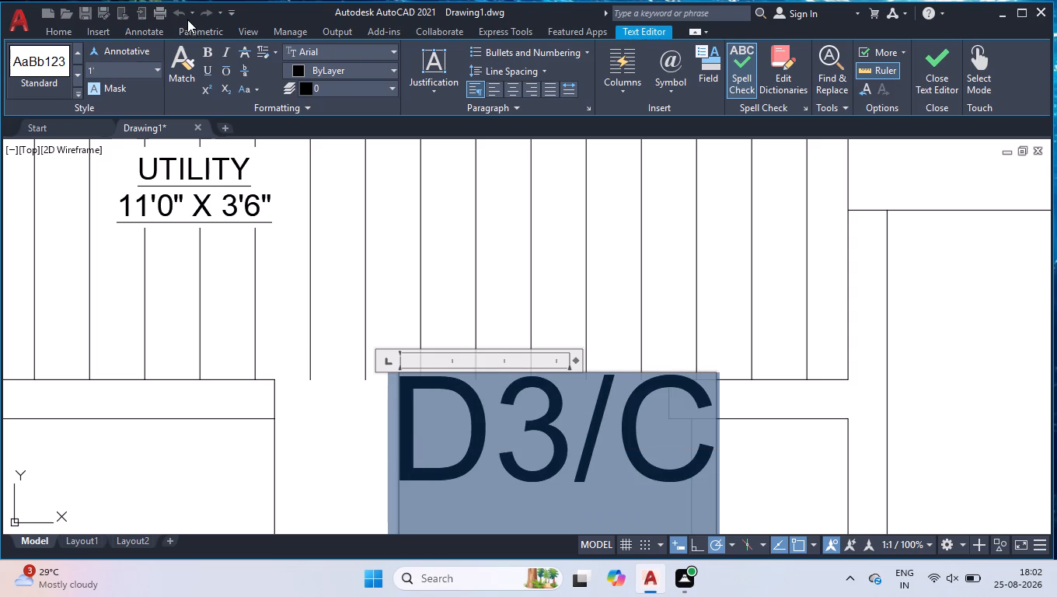
left_click(383, 418)
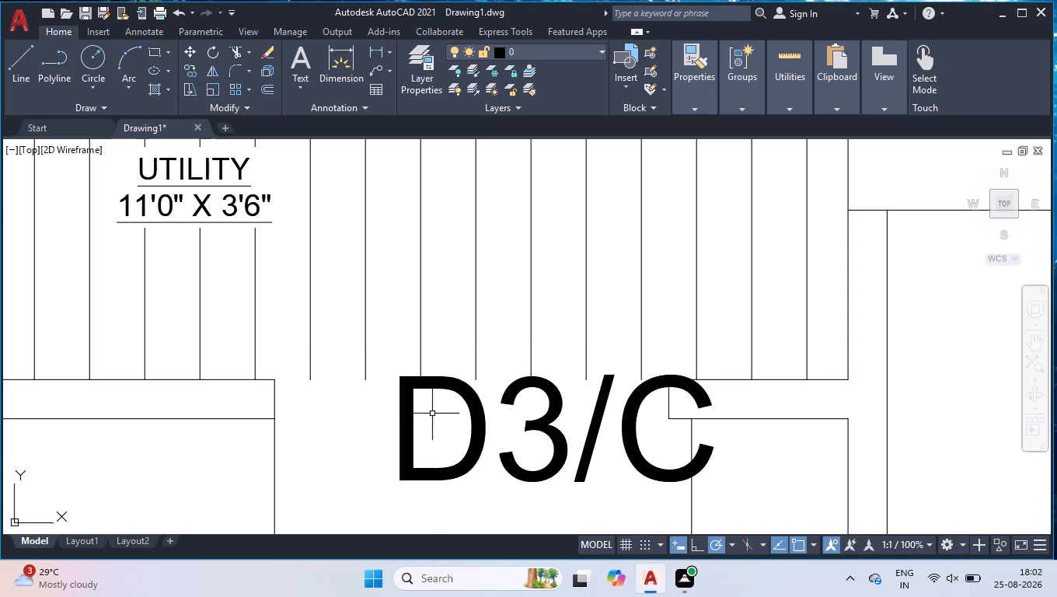
Move the D3/C label northwest so that it sits between the two wall ends of the doorway below the utility.
left_click(426, 390)
left_click(402, 372)
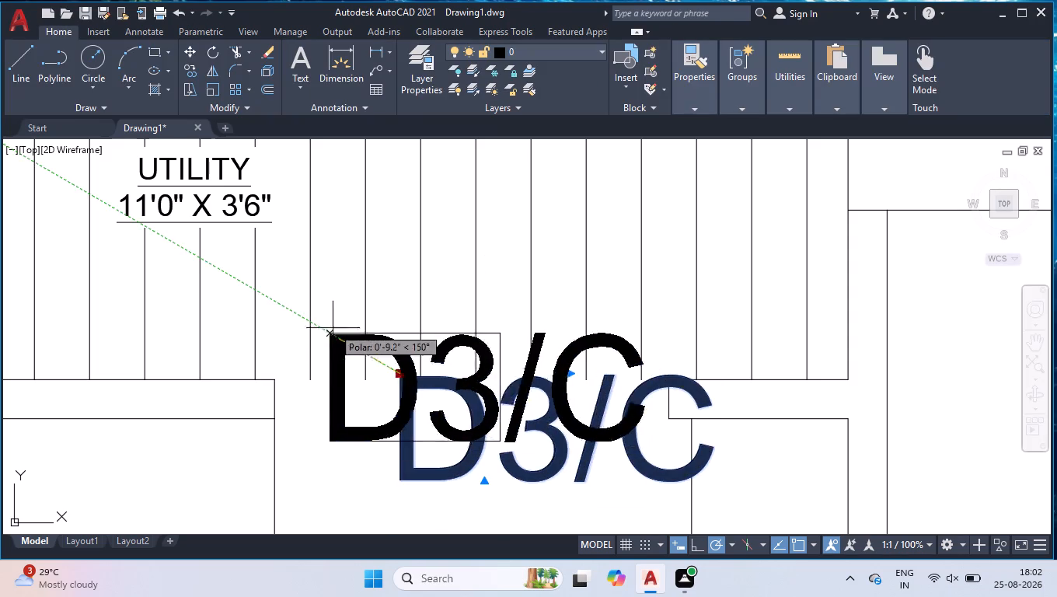
left_click(315, 302)
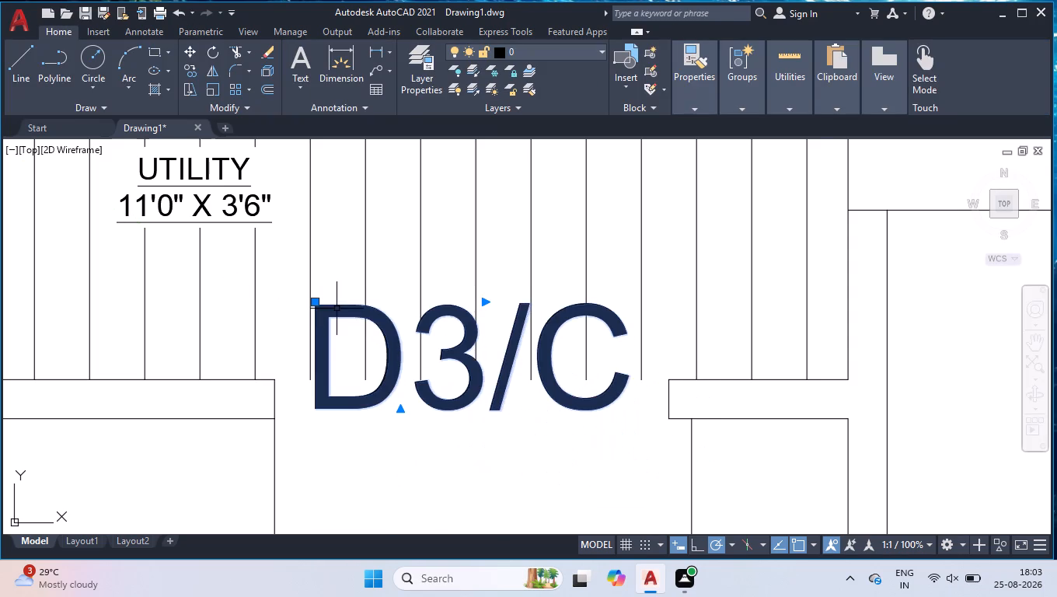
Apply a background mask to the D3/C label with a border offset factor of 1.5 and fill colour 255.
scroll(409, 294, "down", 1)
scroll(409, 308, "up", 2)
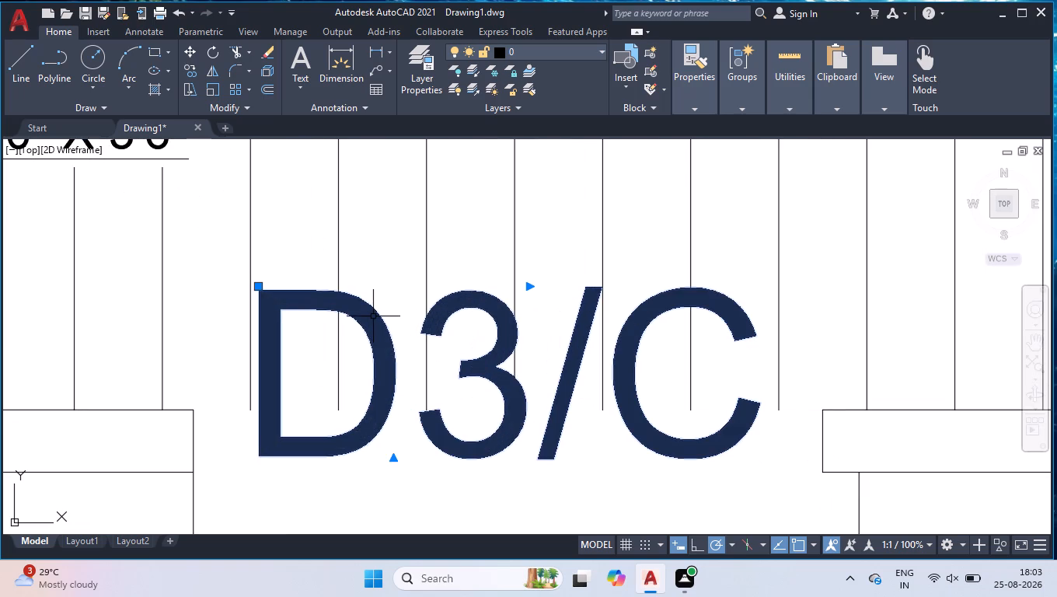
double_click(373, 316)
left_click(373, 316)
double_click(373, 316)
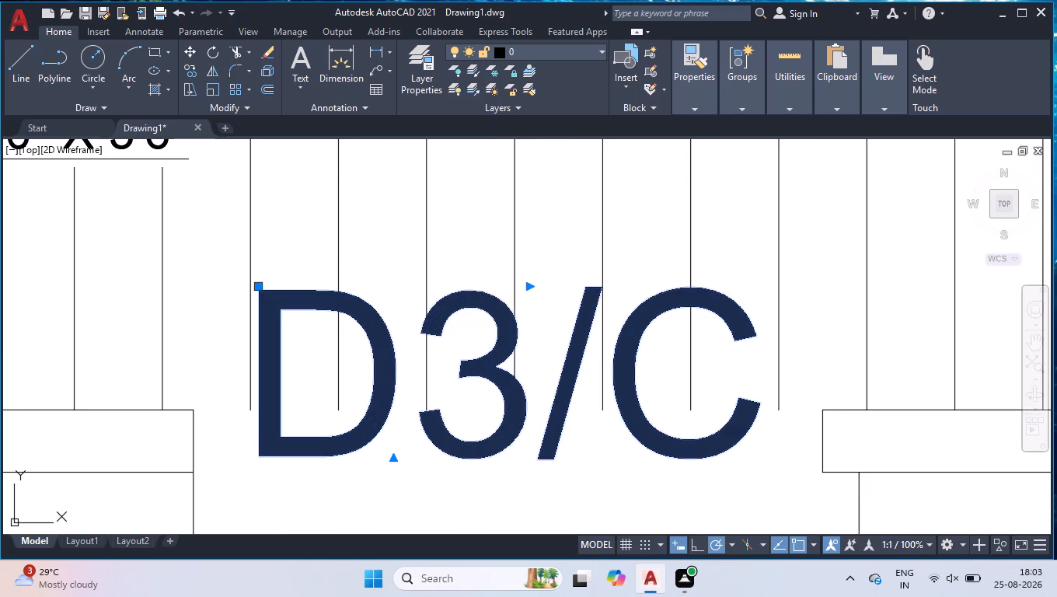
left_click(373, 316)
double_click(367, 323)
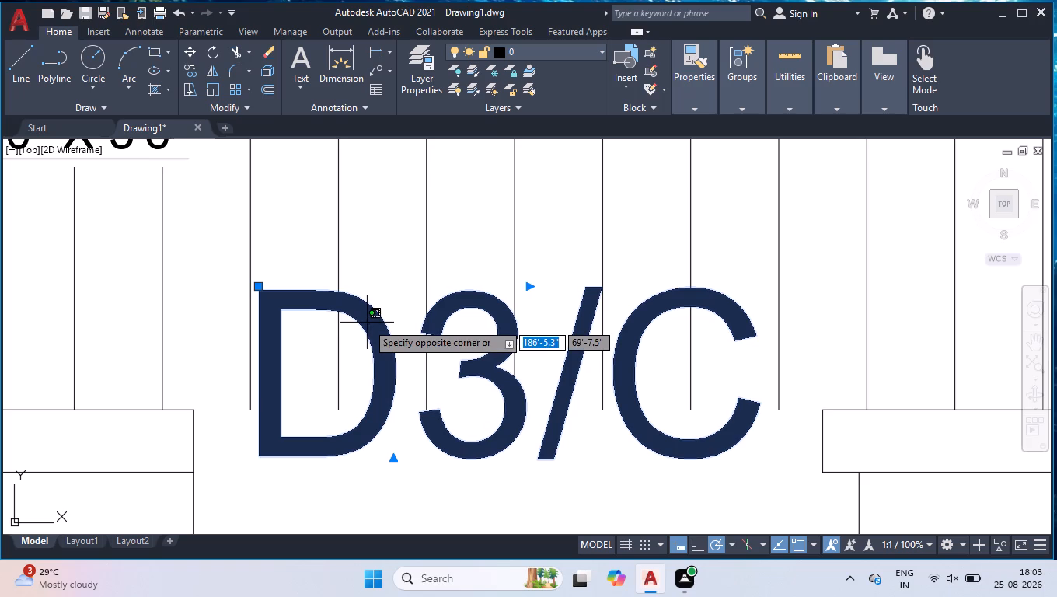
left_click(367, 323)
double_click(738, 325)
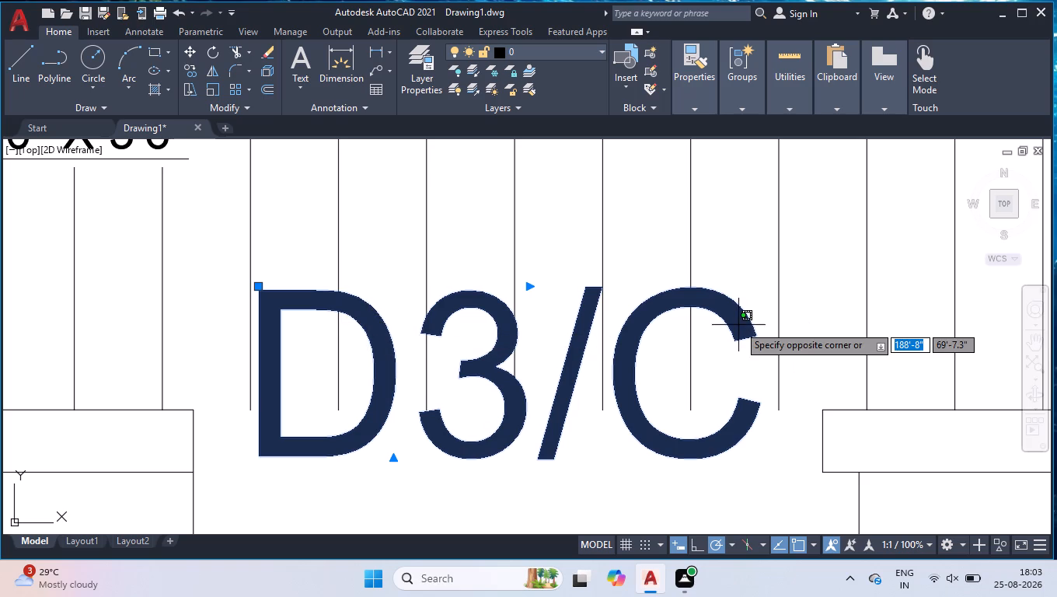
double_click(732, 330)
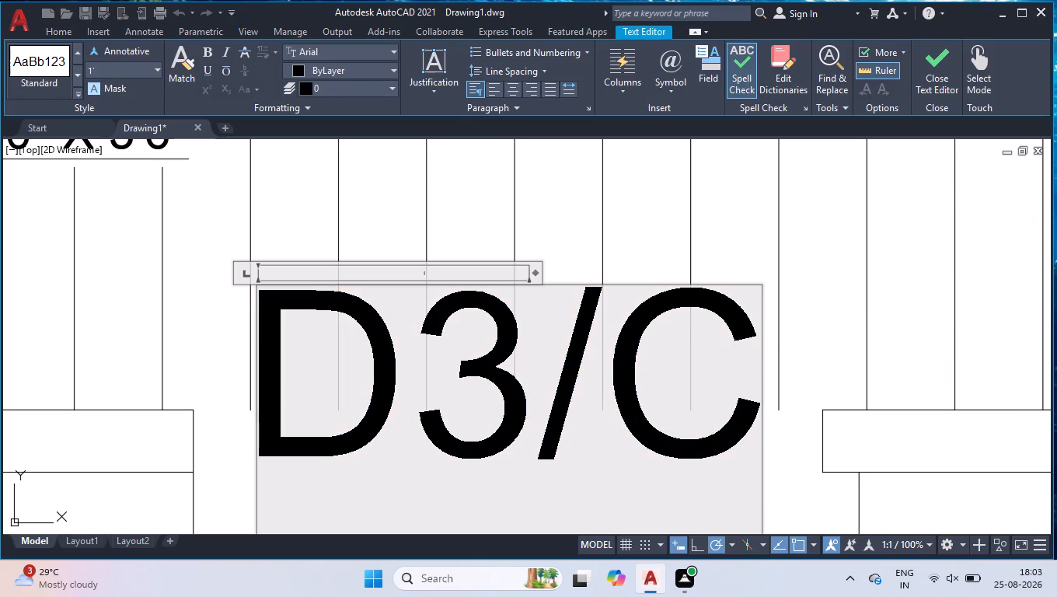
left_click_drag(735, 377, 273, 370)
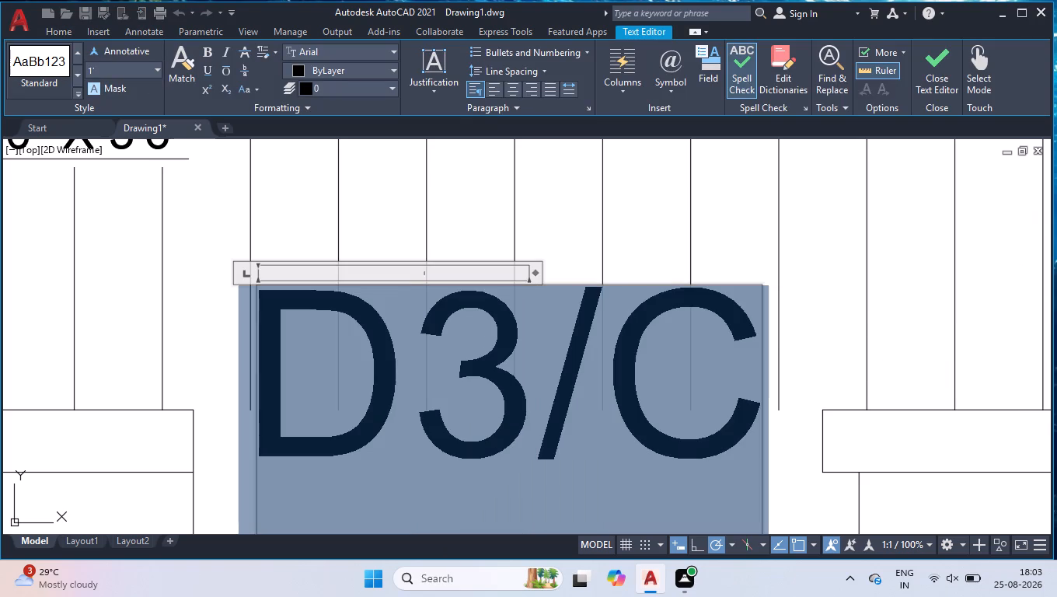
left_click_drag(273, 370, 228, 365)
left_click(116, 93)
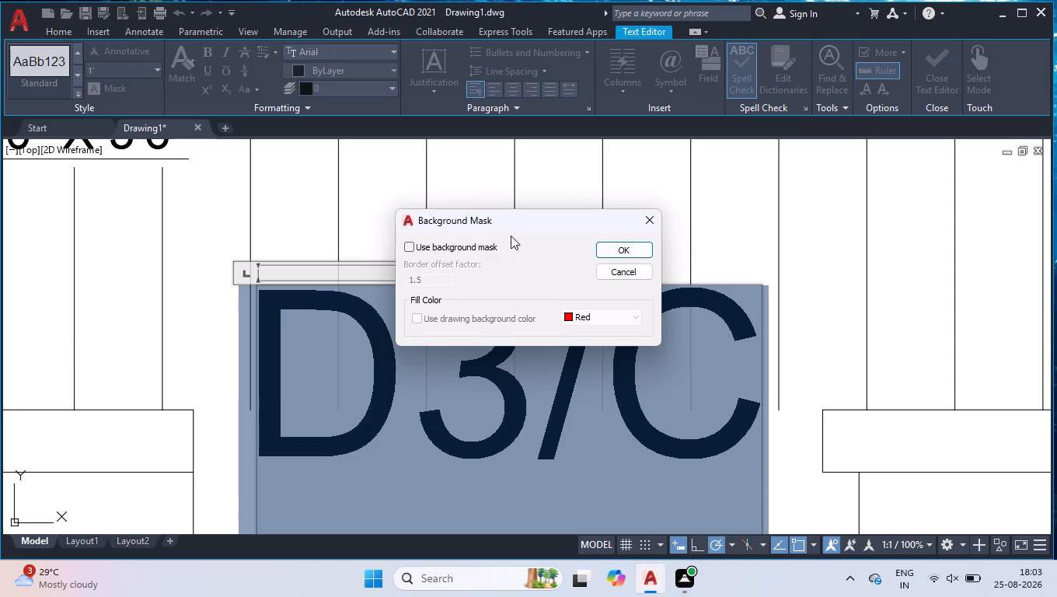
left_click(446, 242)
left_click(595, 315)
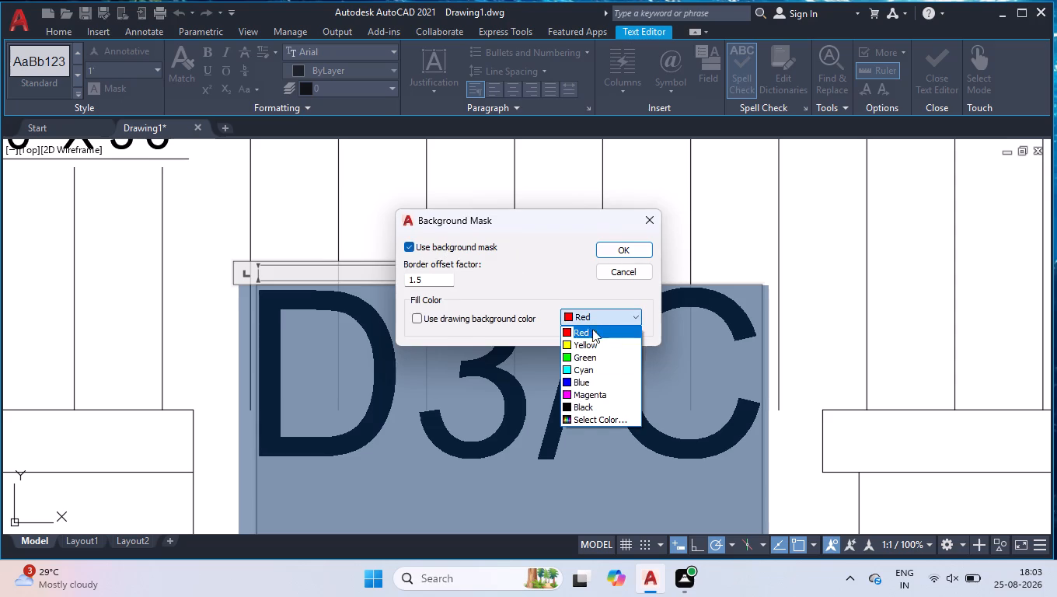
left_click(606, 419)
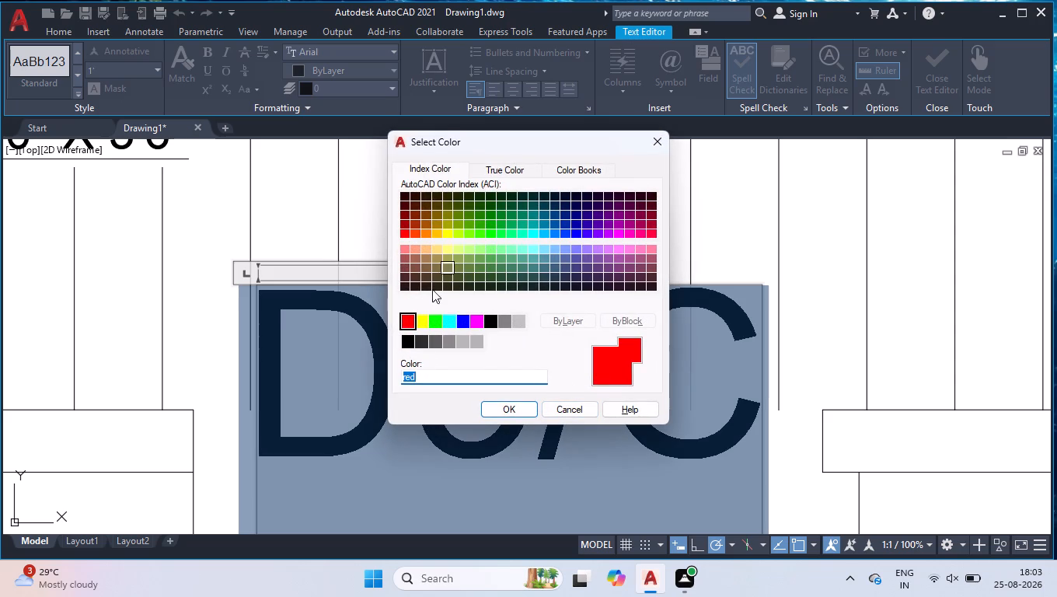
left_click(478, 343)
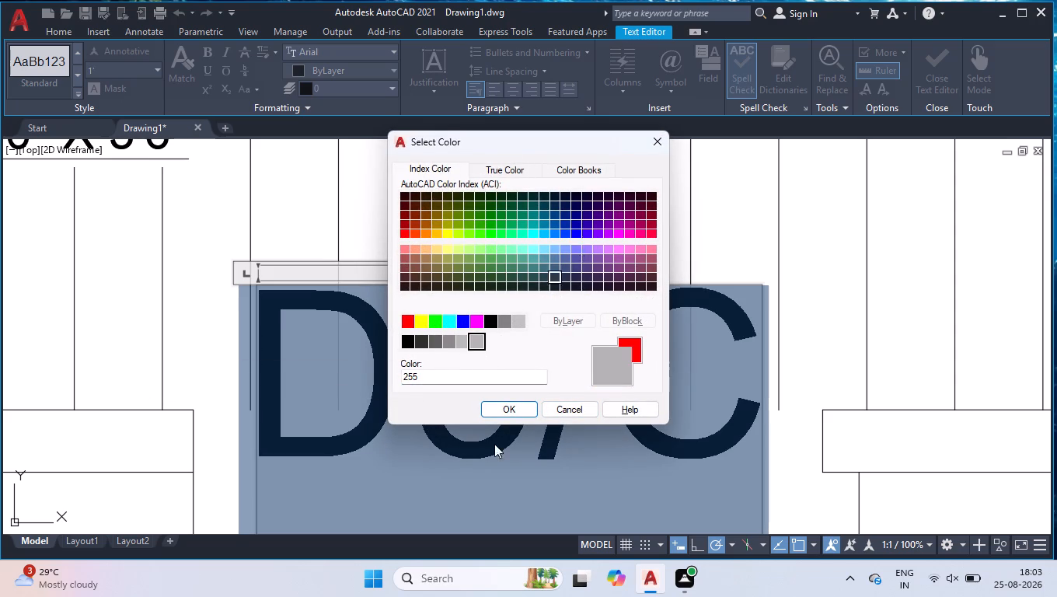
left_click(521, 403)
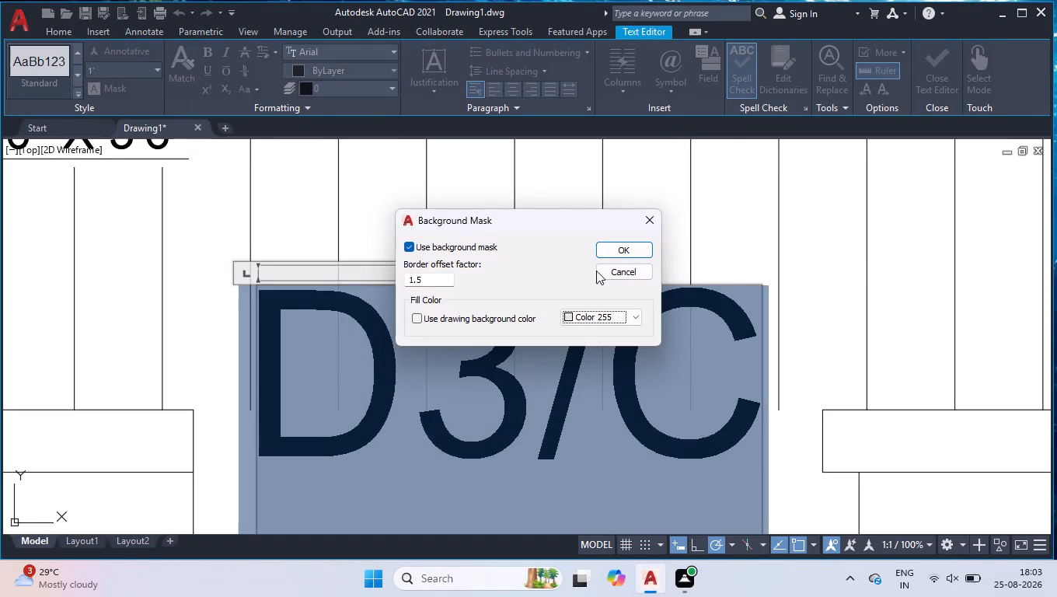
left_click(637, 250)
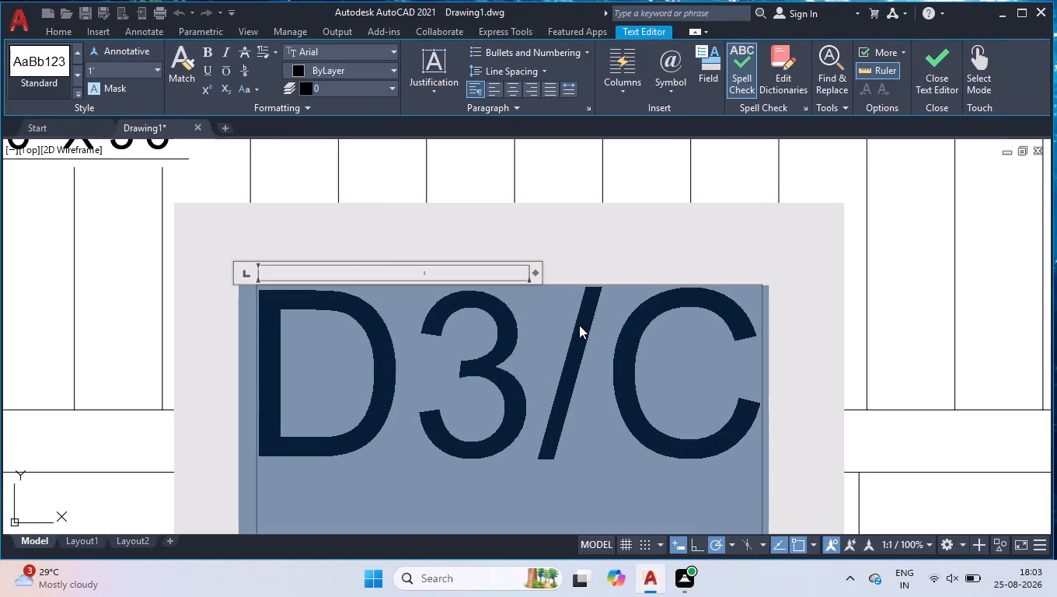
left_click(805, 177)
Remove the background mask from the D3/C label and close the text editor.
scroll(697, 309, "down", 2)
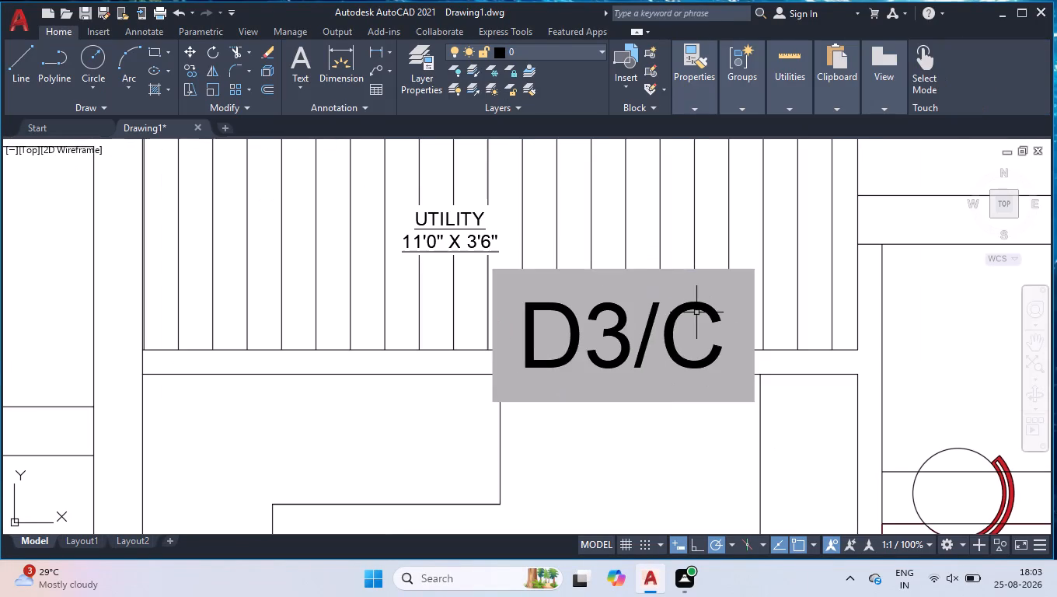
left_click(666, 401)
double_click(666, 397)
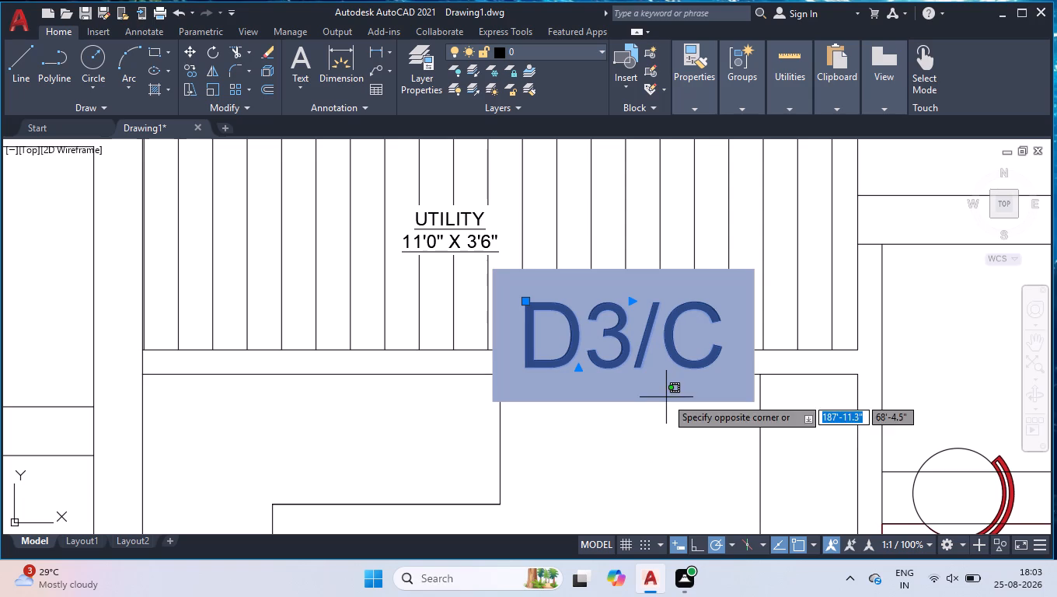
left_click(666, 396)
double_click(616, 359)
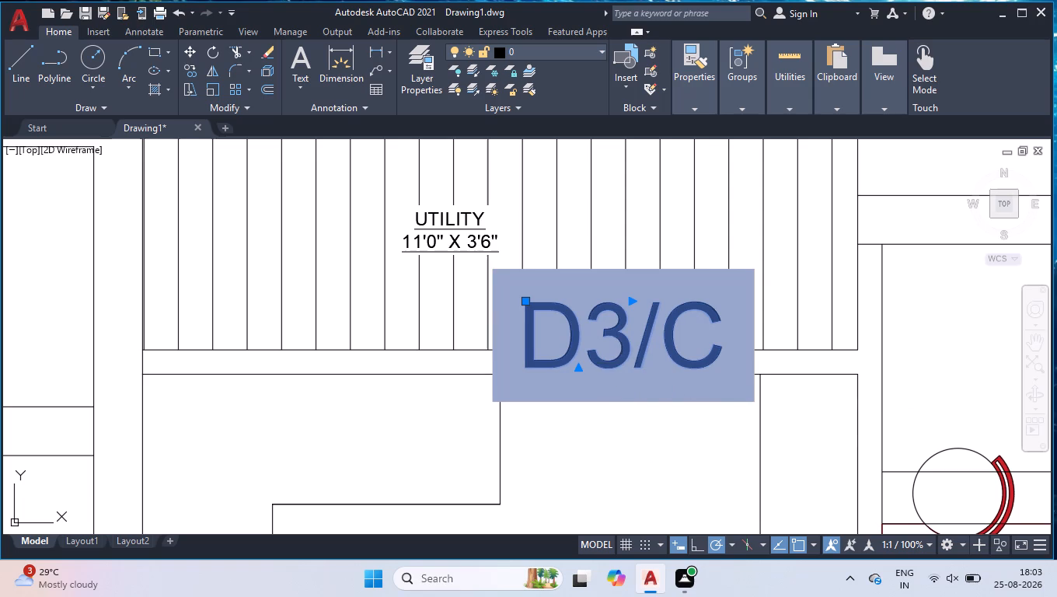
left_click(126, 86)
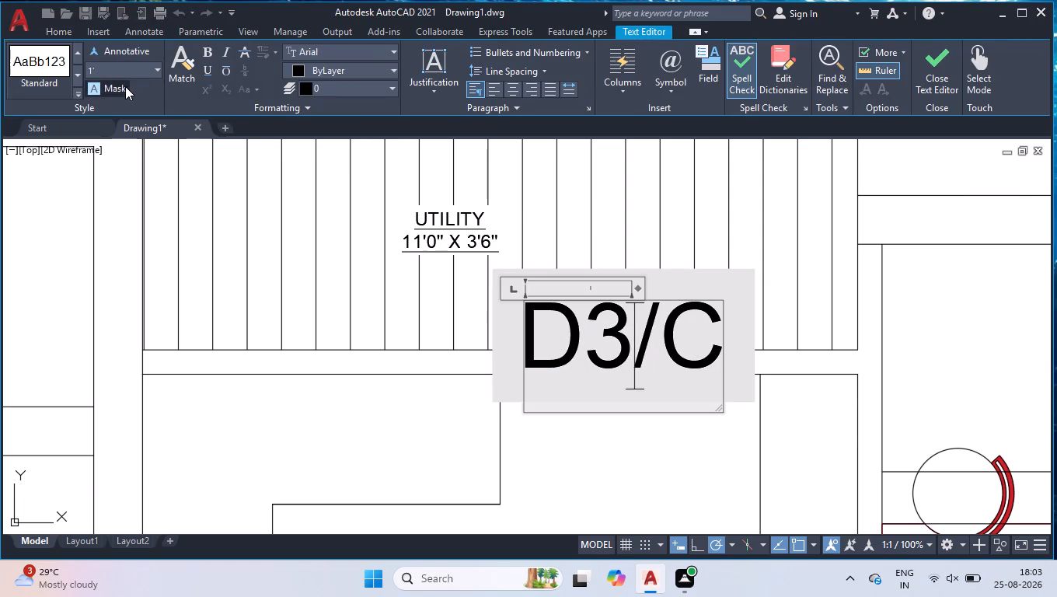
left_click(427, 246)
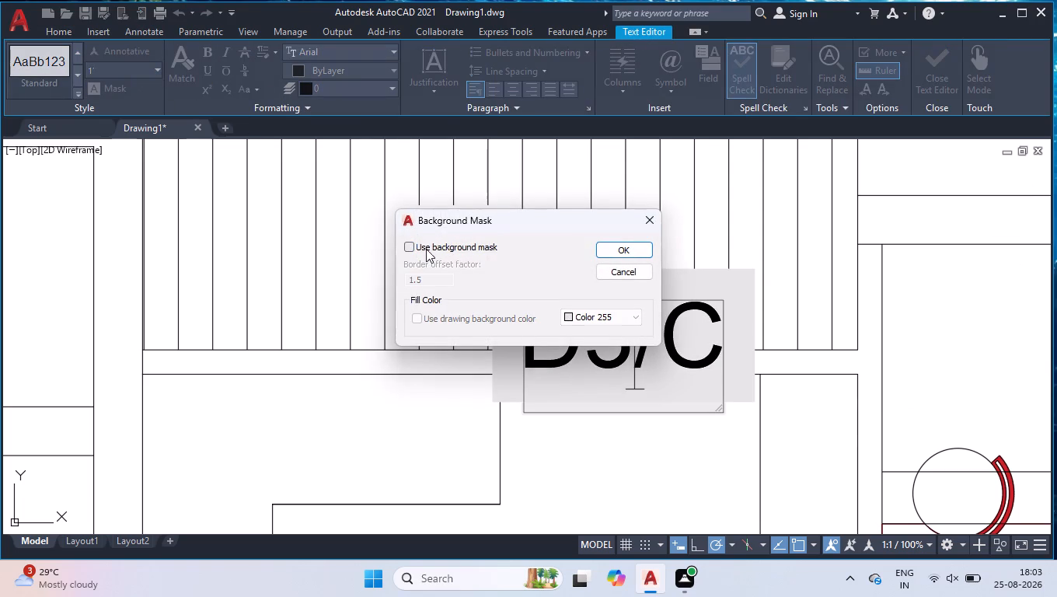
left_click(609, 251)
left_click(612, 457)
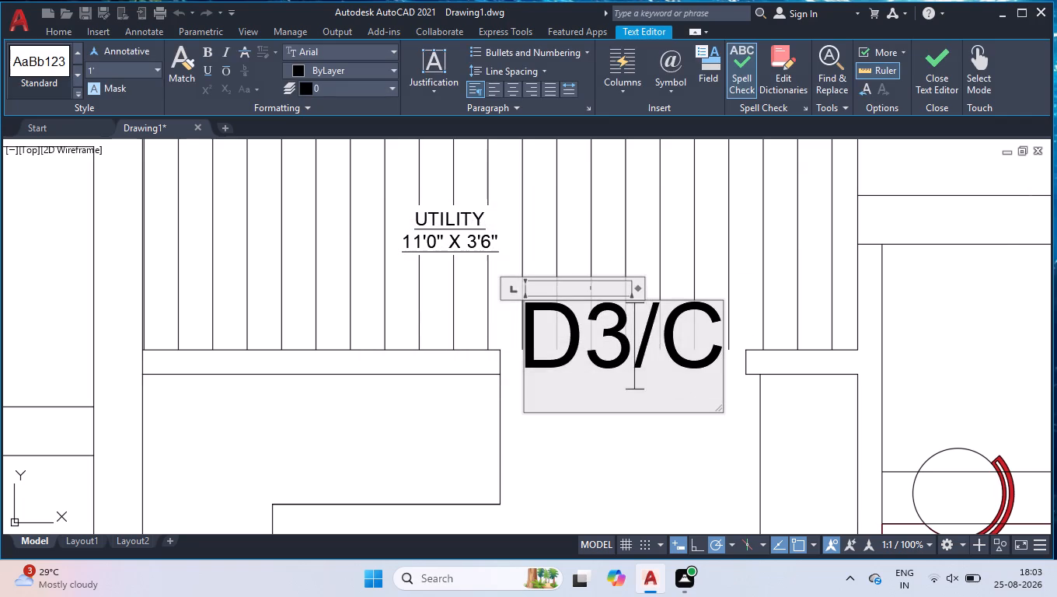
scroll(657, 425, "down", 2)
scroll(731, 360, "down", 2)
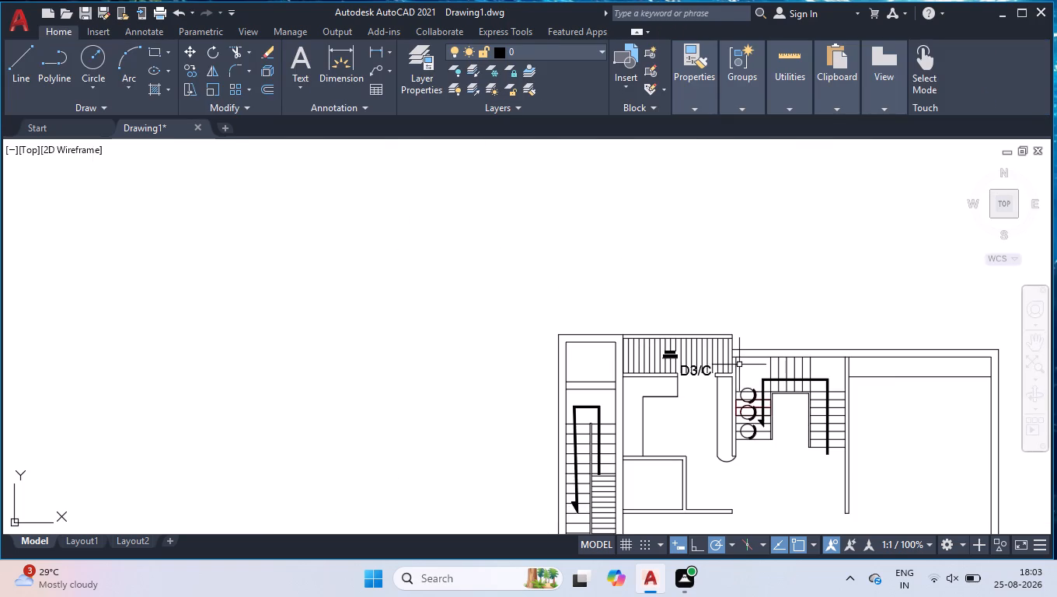
Draw a vertical line about 4.5" long across the wall below the utility, west of the D3/C doorway.
scroll(718, 389, "up", 4)
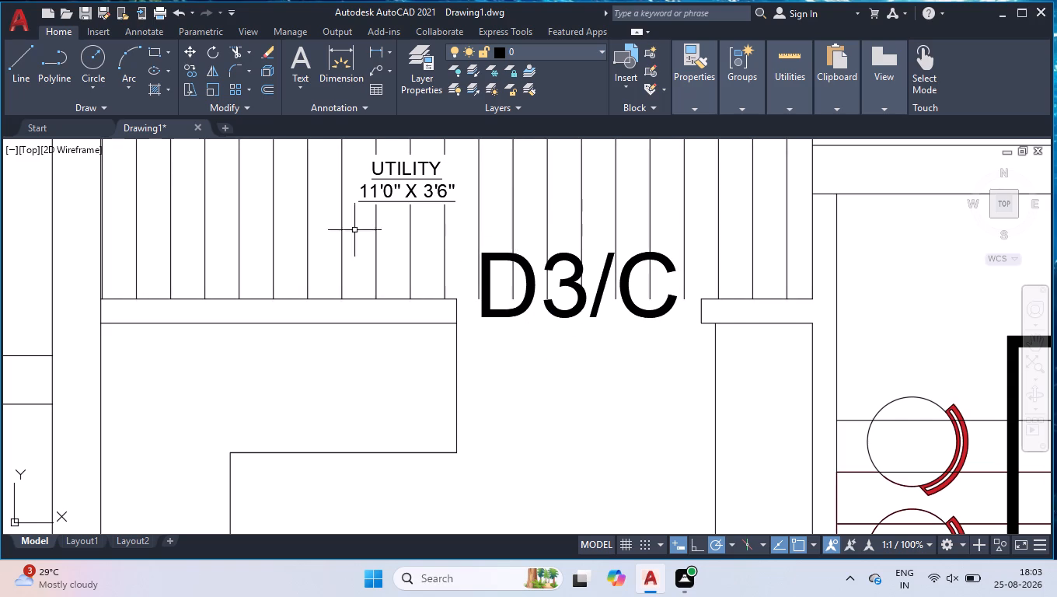
key("l")
key("Return")
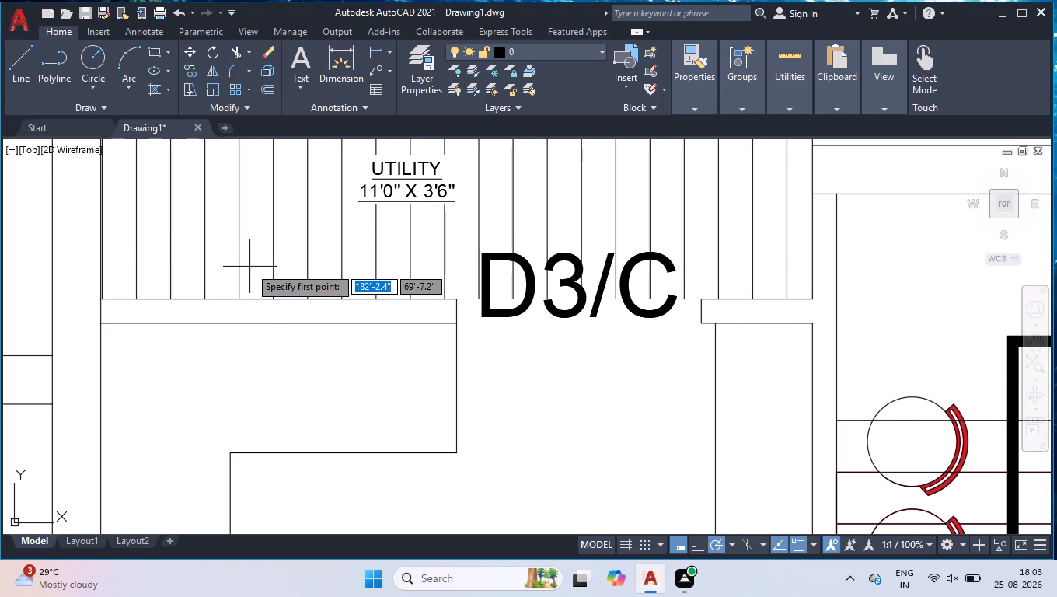
left_click(222, 299)
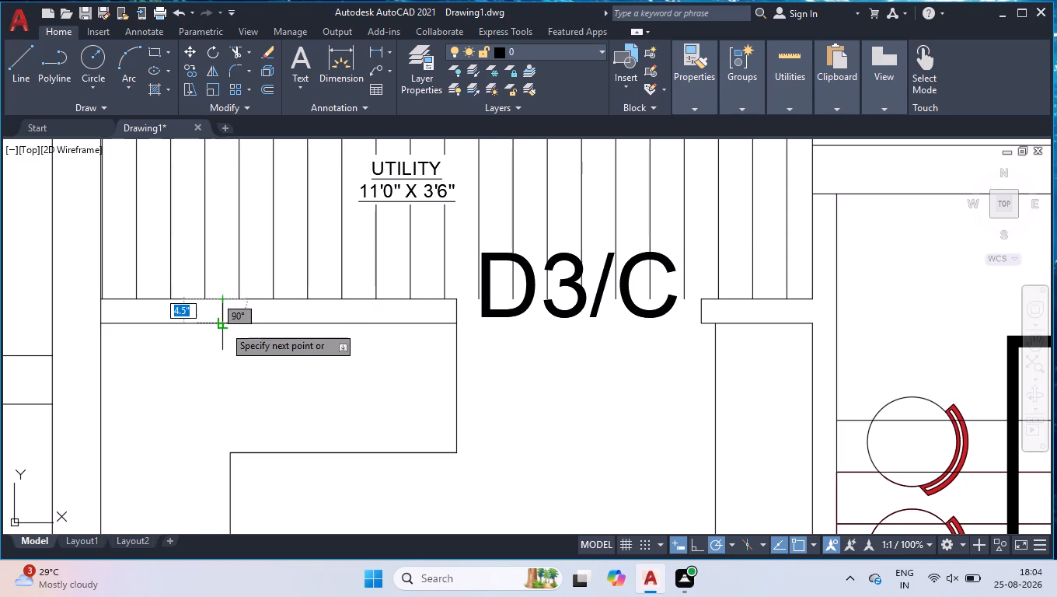
left_click(223, 327)
key("space")
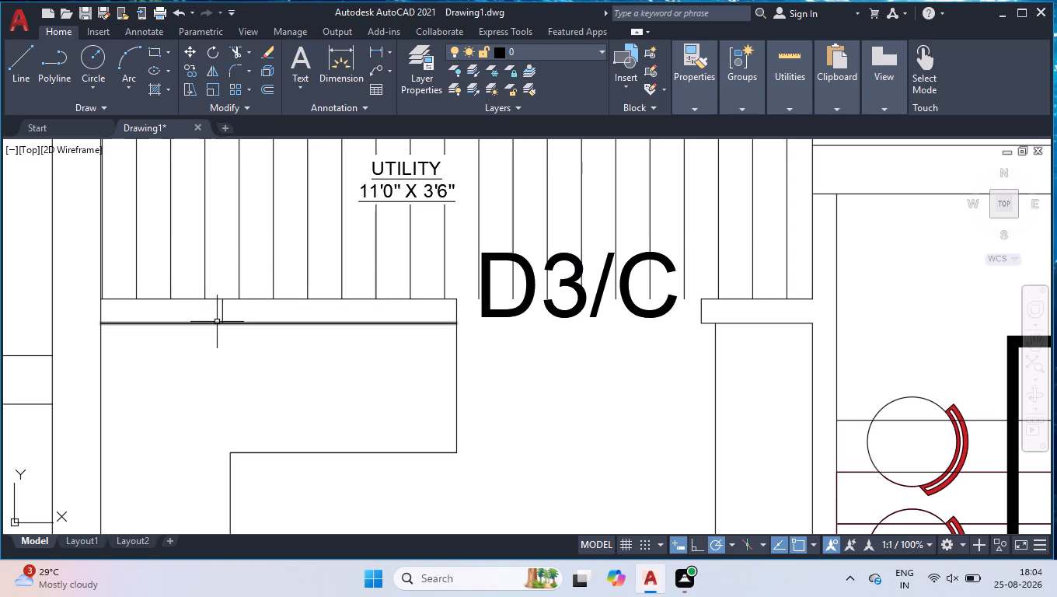
Offset the new vertical wall line 3" to the east.
type("OFF")
key("Return")
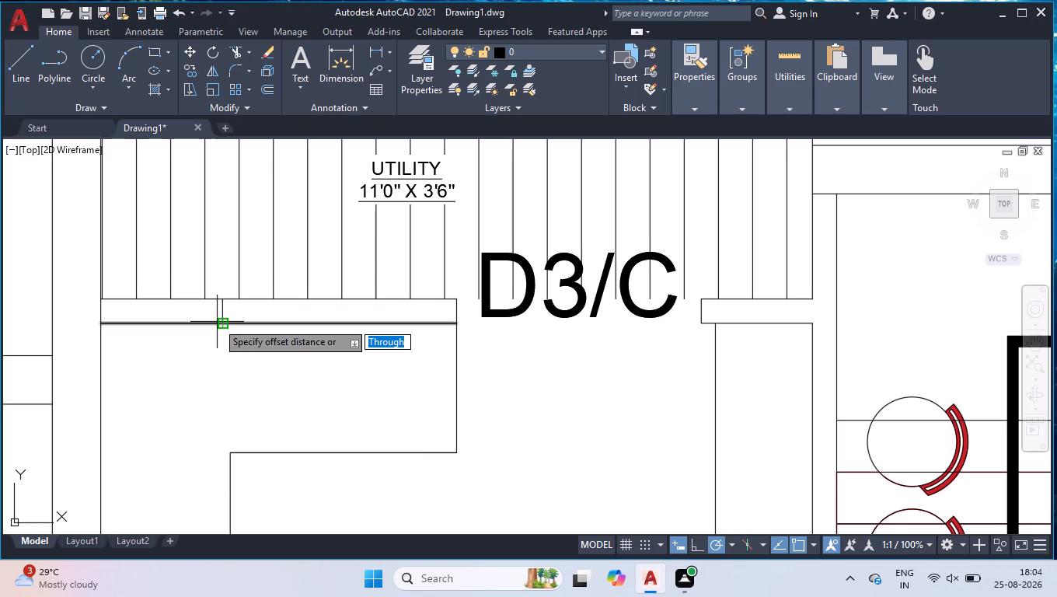
key("3")
key("Return")
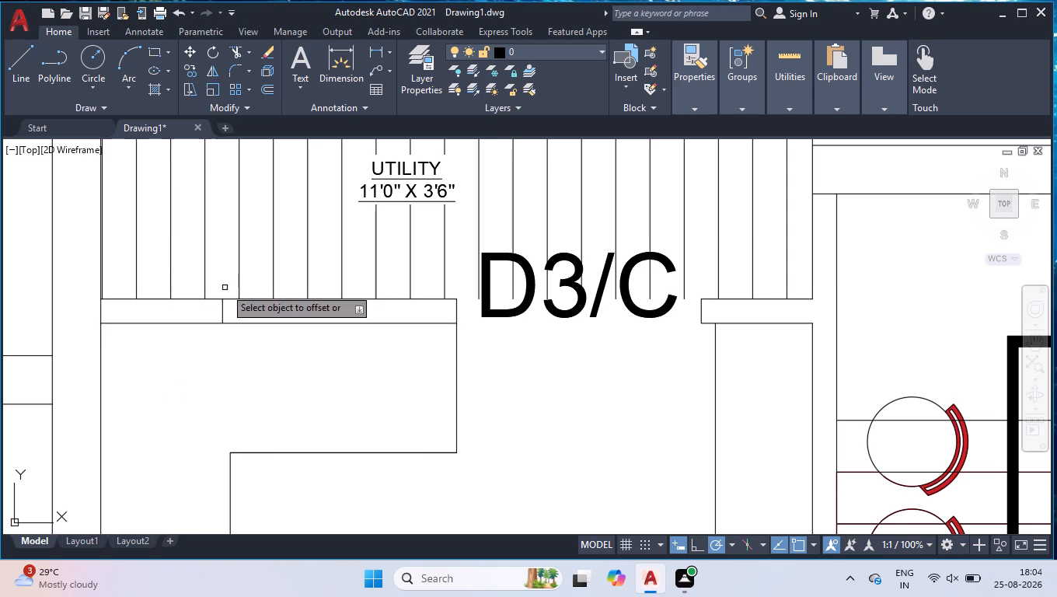
left_click(224, 312)
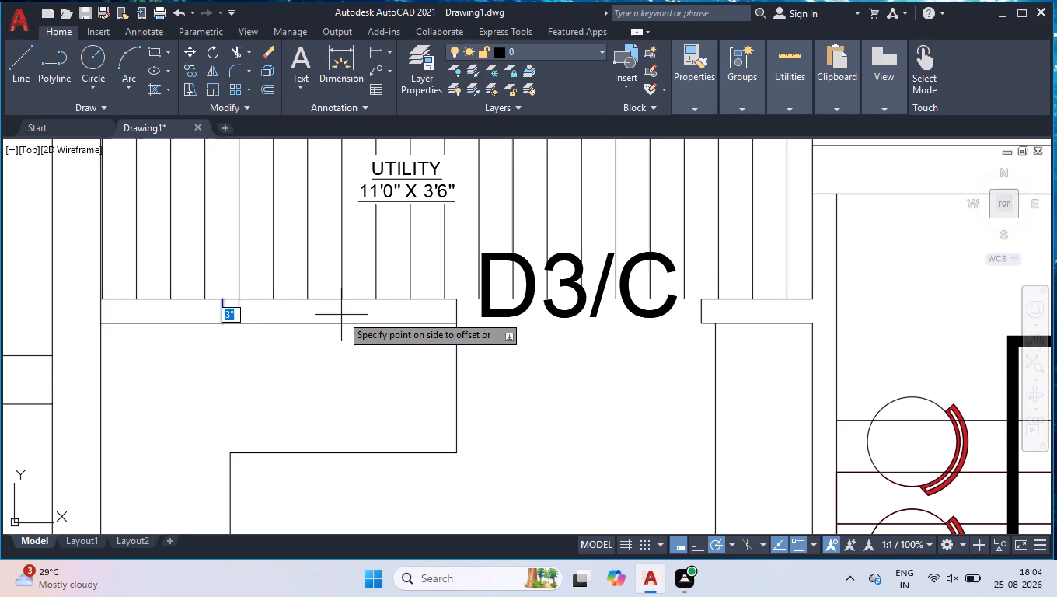
left_click(341, 315)
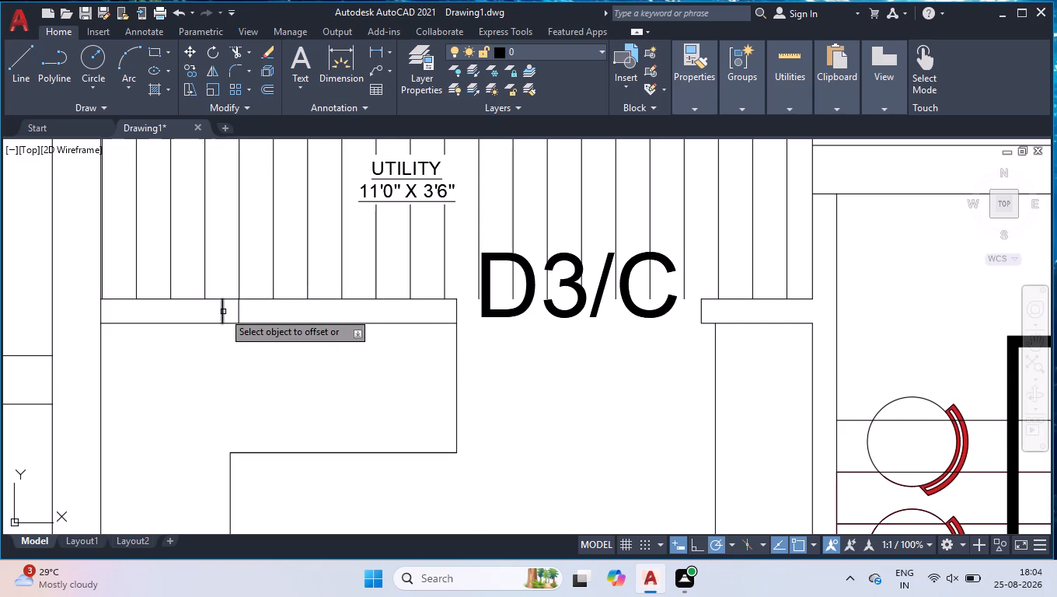
key("space")
Move the offset line 2'9" east along the wall by its midpoint.
left_click(239, 308)
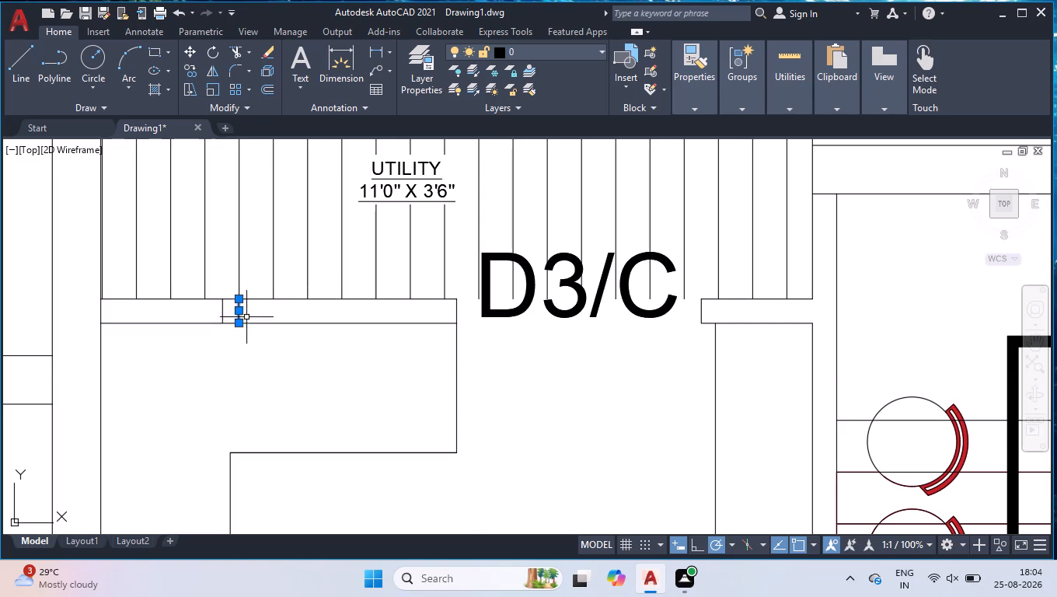
left_click(241, 312)
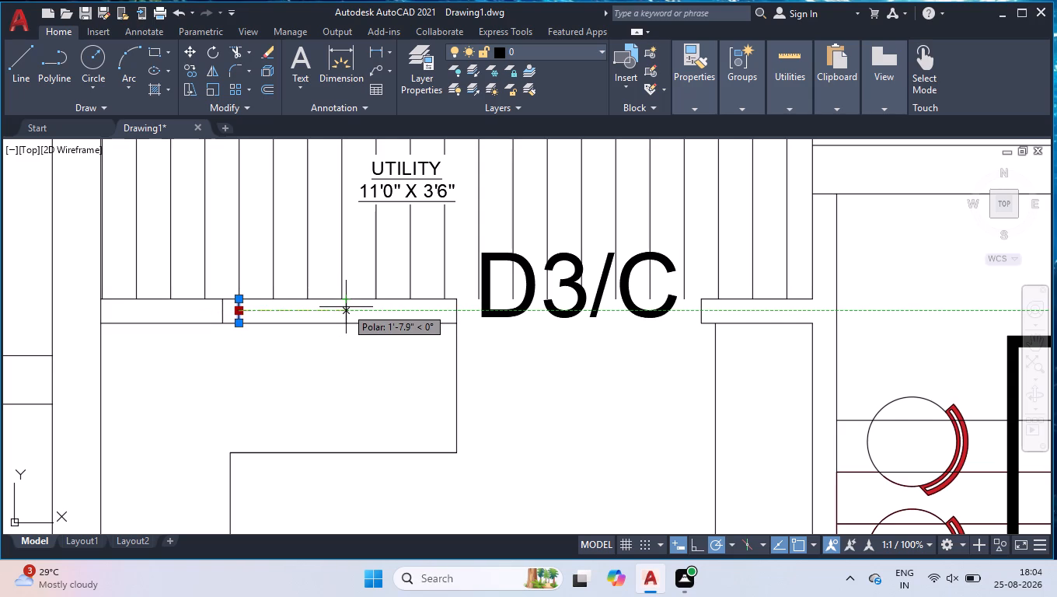
key("2")
type("'9")
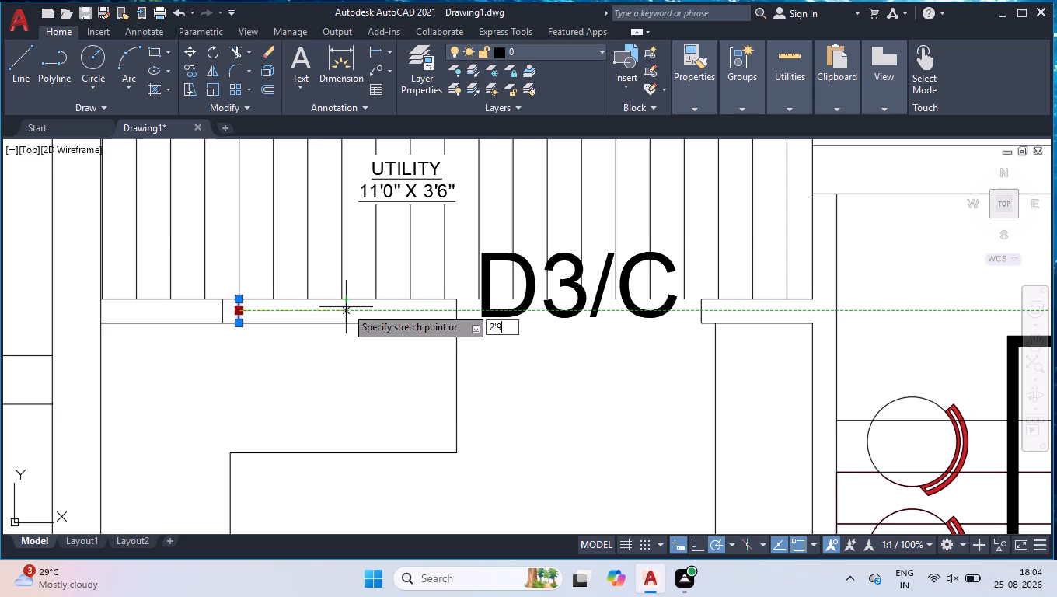
key("Return")
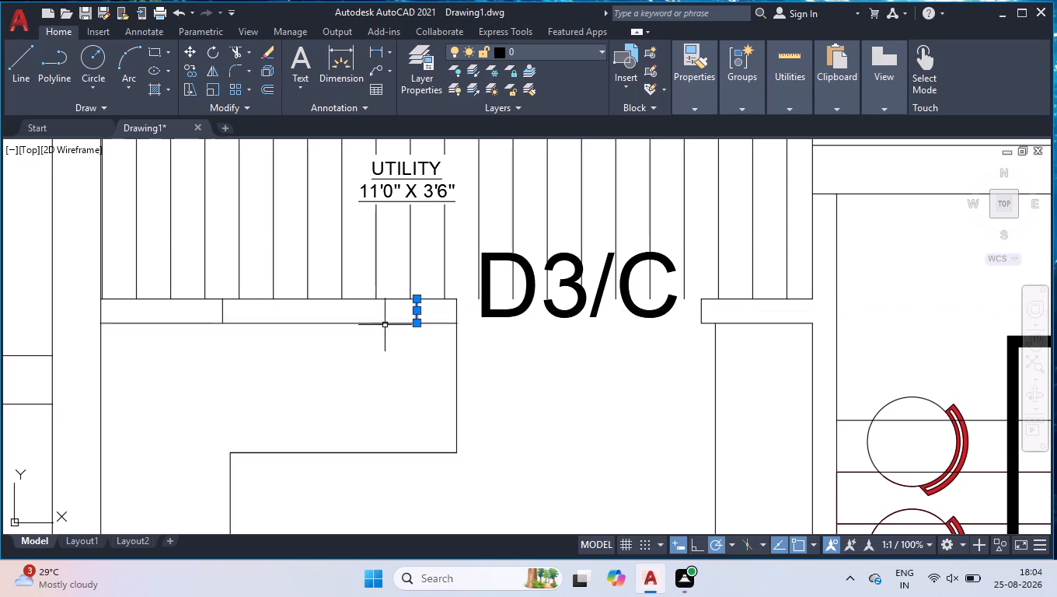
Move the same line back west along the wall by about 4.6" and clear the selection.
left_click(415, 311)
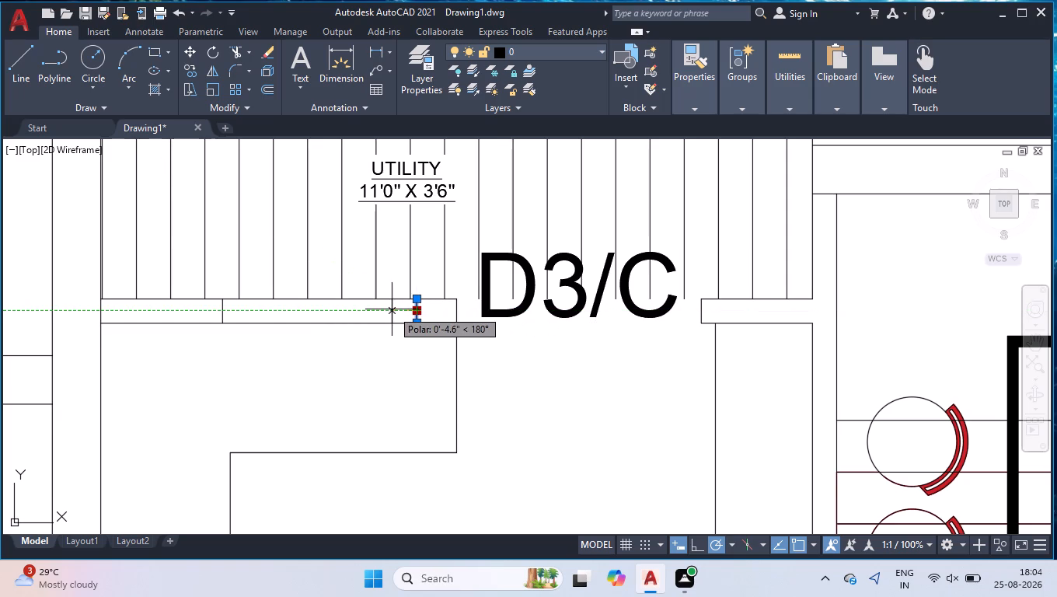
left_click(392, 309)
left_click(404, 281, "shift")
left_click(380, 345, "shift")
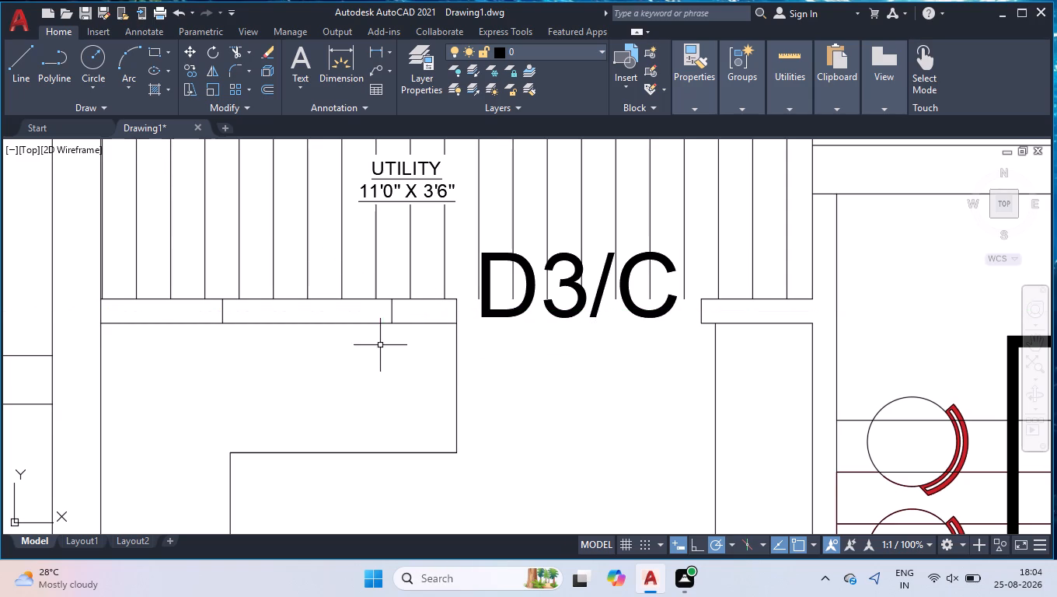
Draw a horizontal line across the west counter near its south end, from the counter's front edge to the wall.
scroll(525, 417, "down", 2)
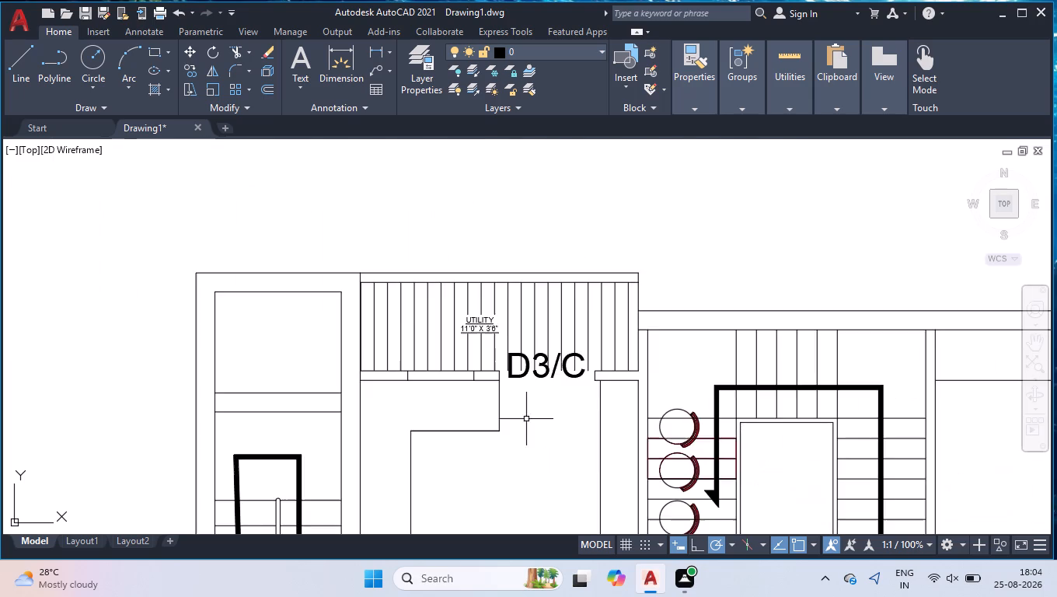
scroll(544, 385, "down", 2)
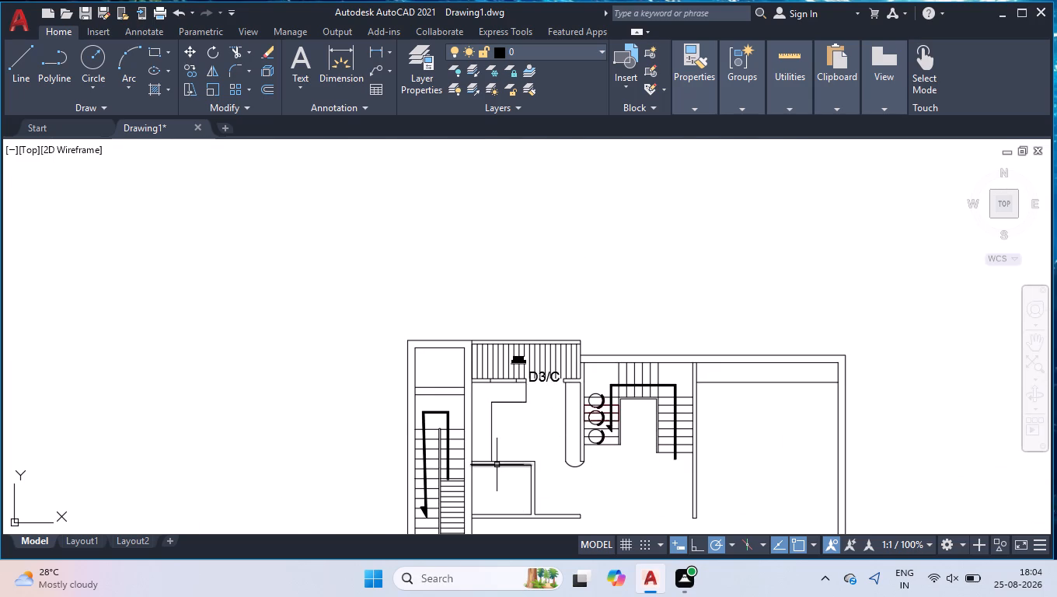
scroll(497, 465, "up", 4)
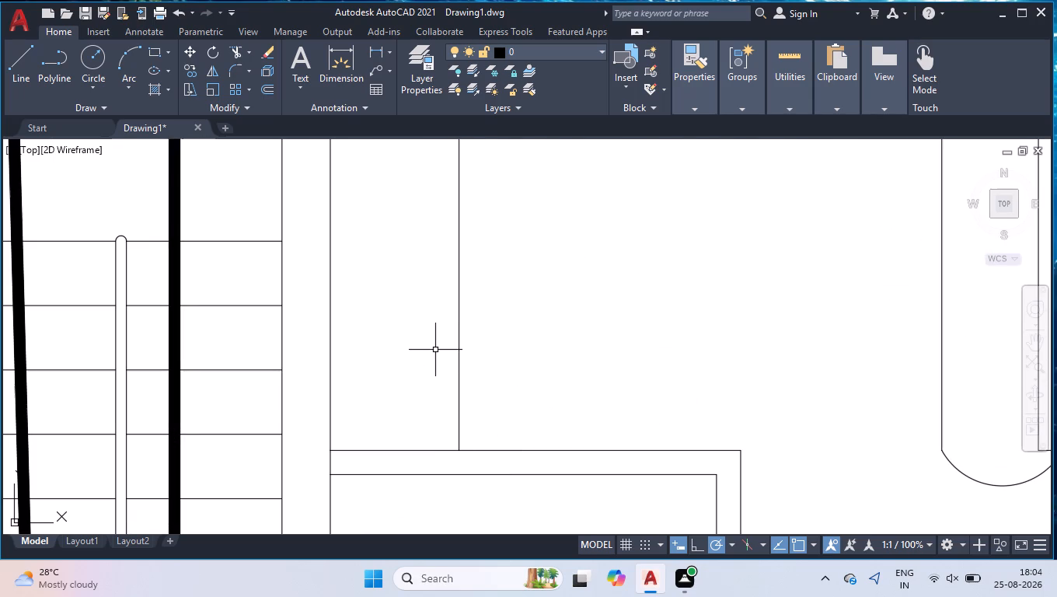
key("l")
key("Return")
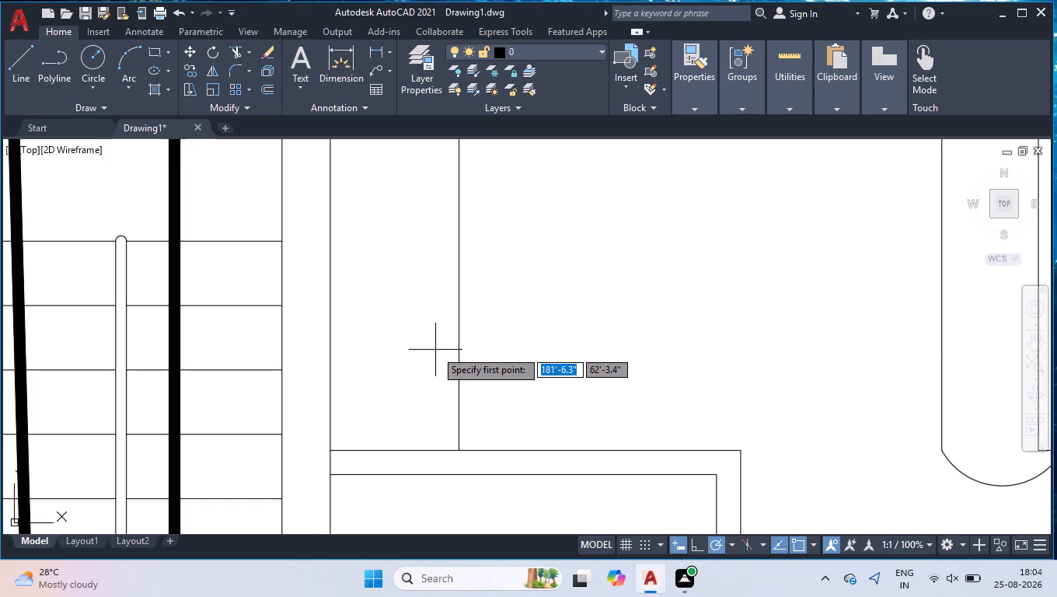
left_click(456, 425)
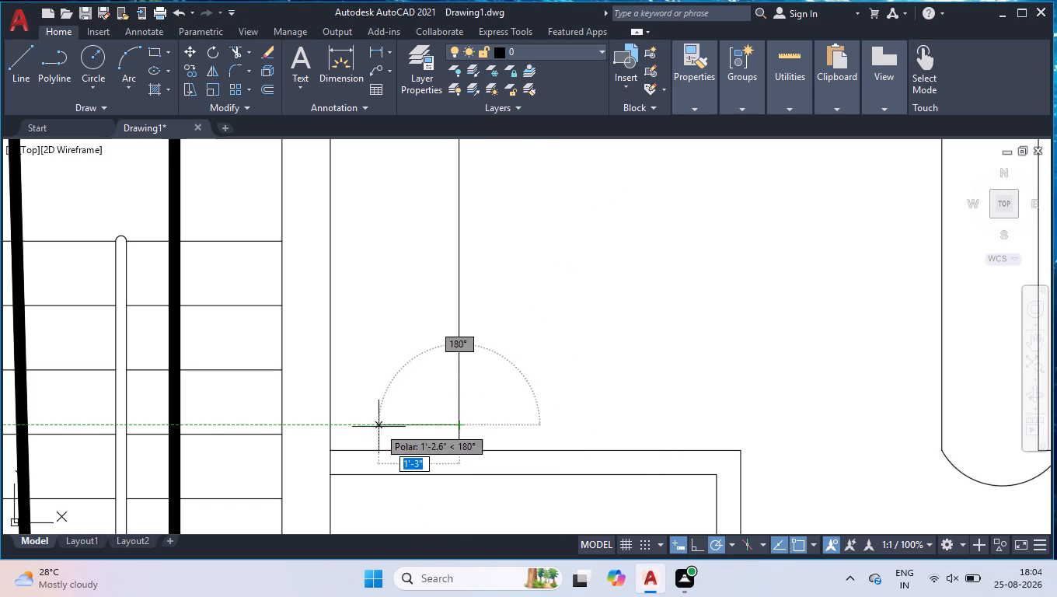
left_click(330, 427)
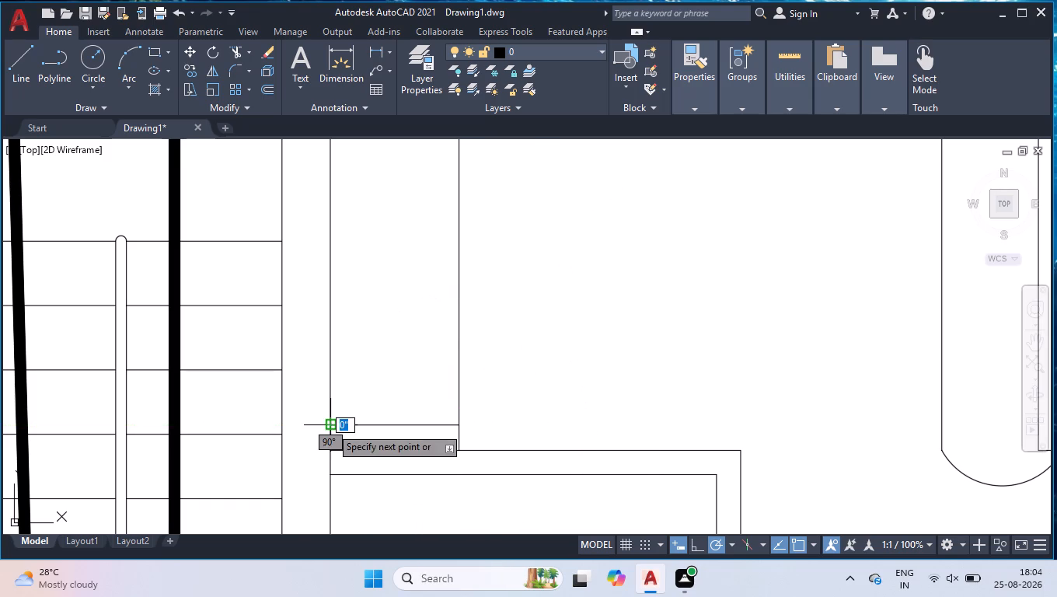
key("space")
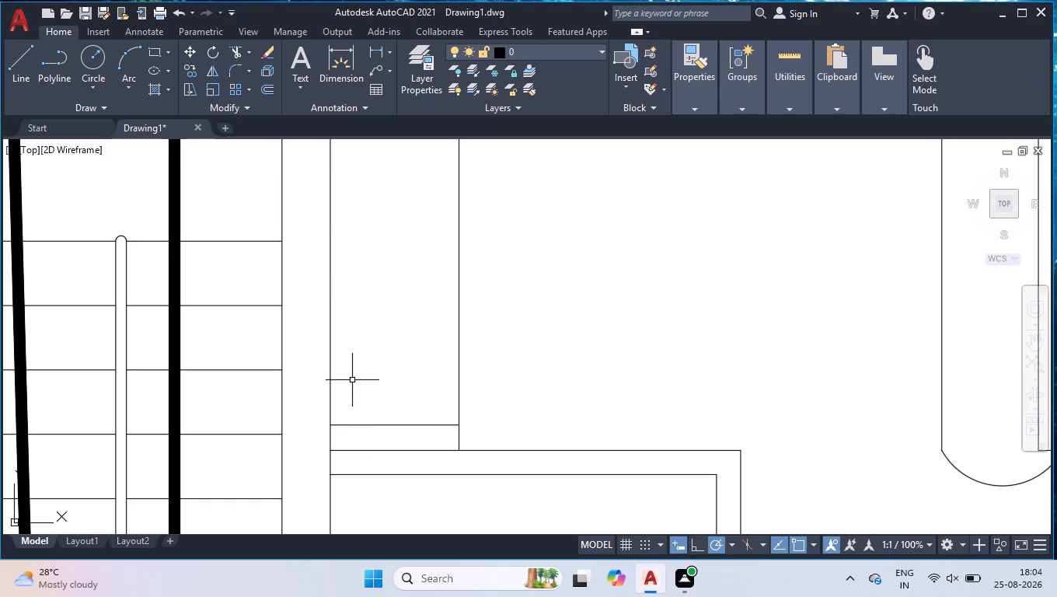
Draw a 2' line north along the counter's front edge from the new line's end, continuing west to the wall.
key("o")
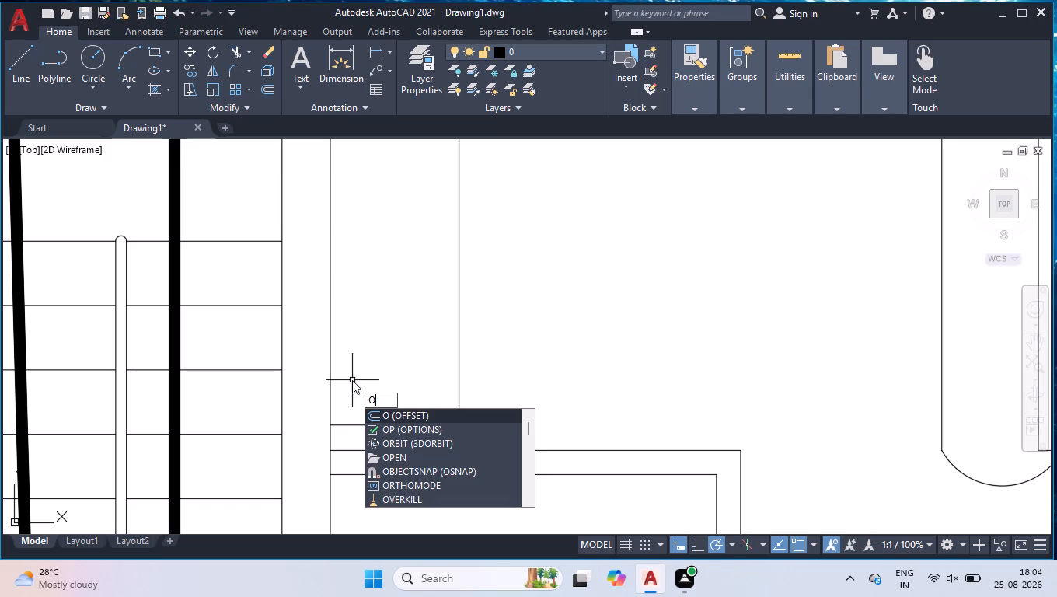
key("BackSpace")
key("l")
key("Return")
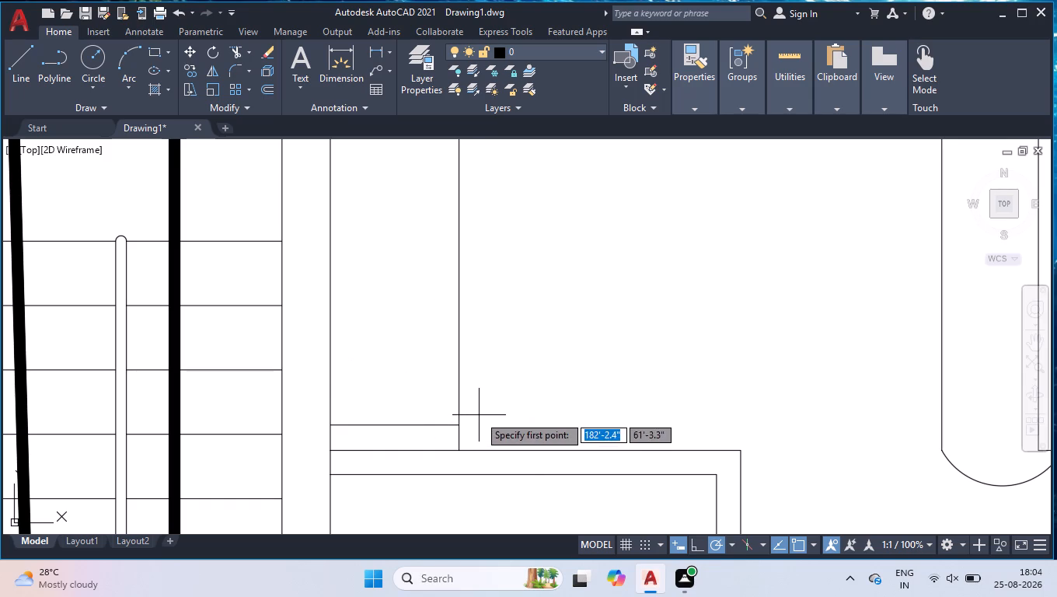
left_click(455, 424)
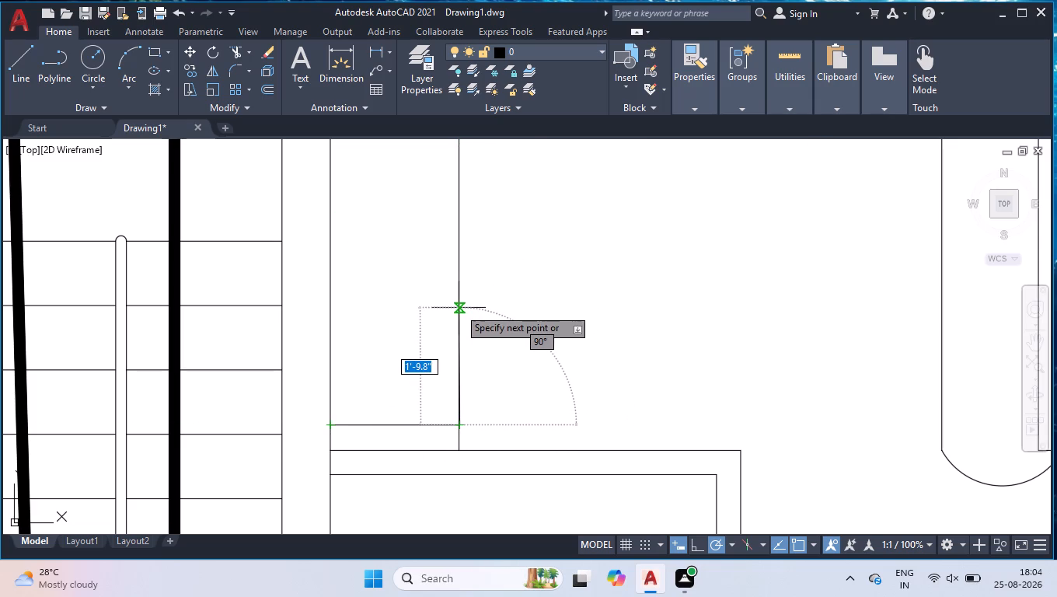
type("2'")
key("Return")
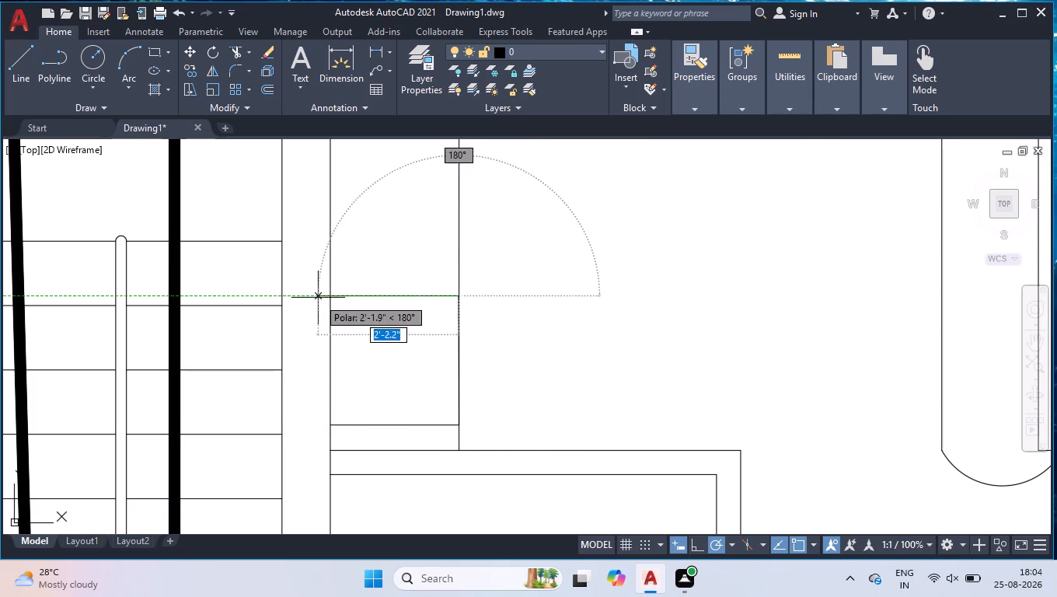
left_click(327, 295)
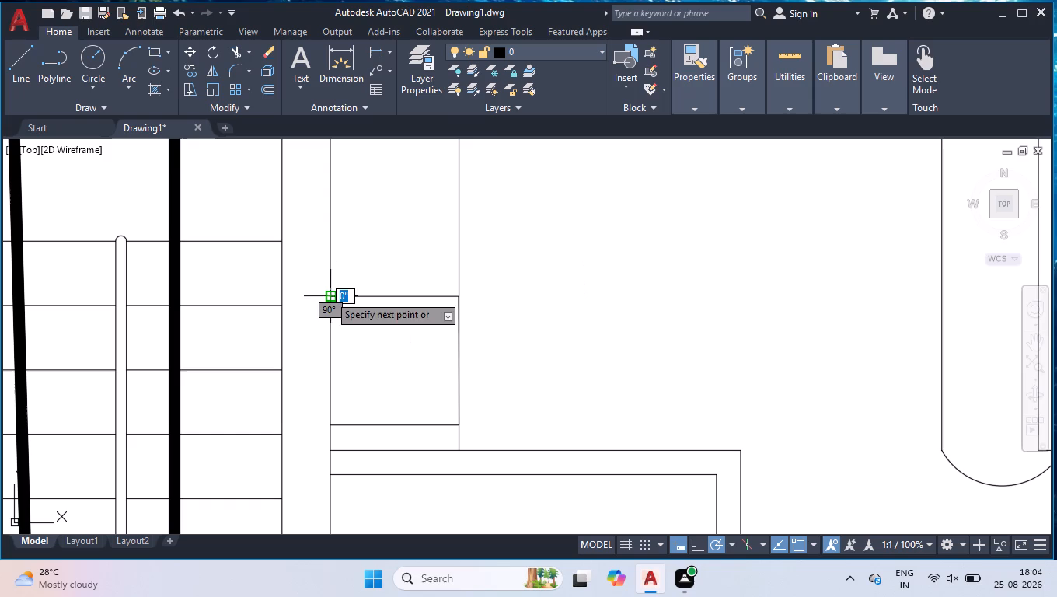
key("space")
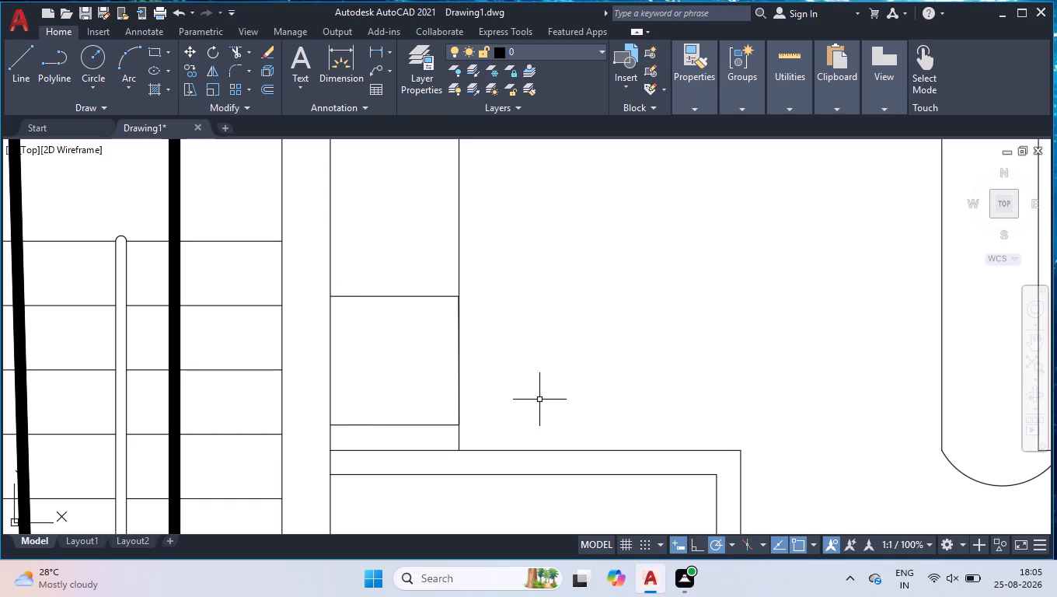
Trim the counter's front edge below the square's south line.
type("TR")
key("Return")
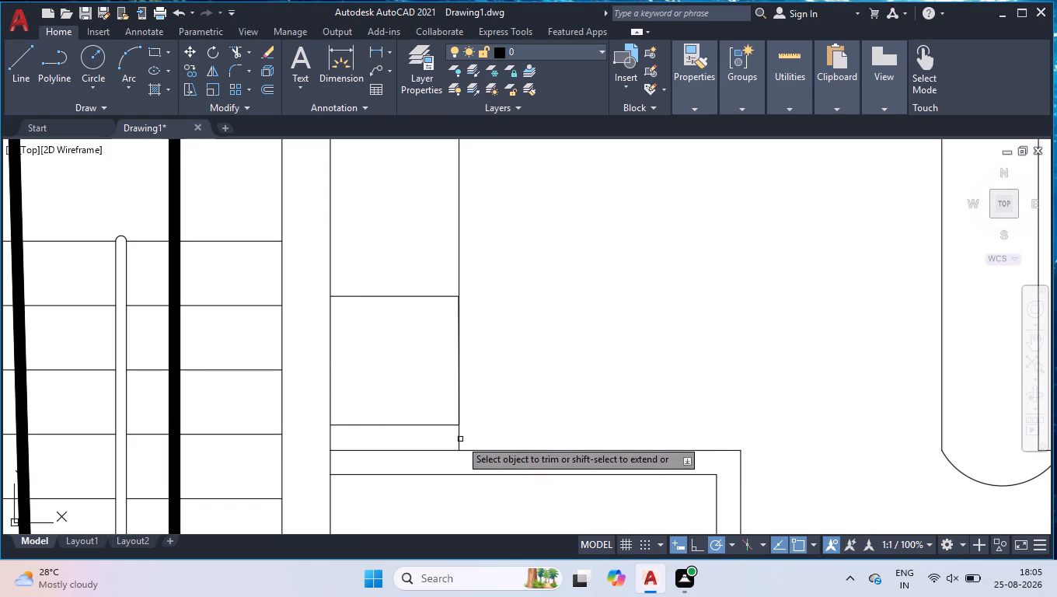
left_click(454, 439)
left_click(469, 437)
key("Return")
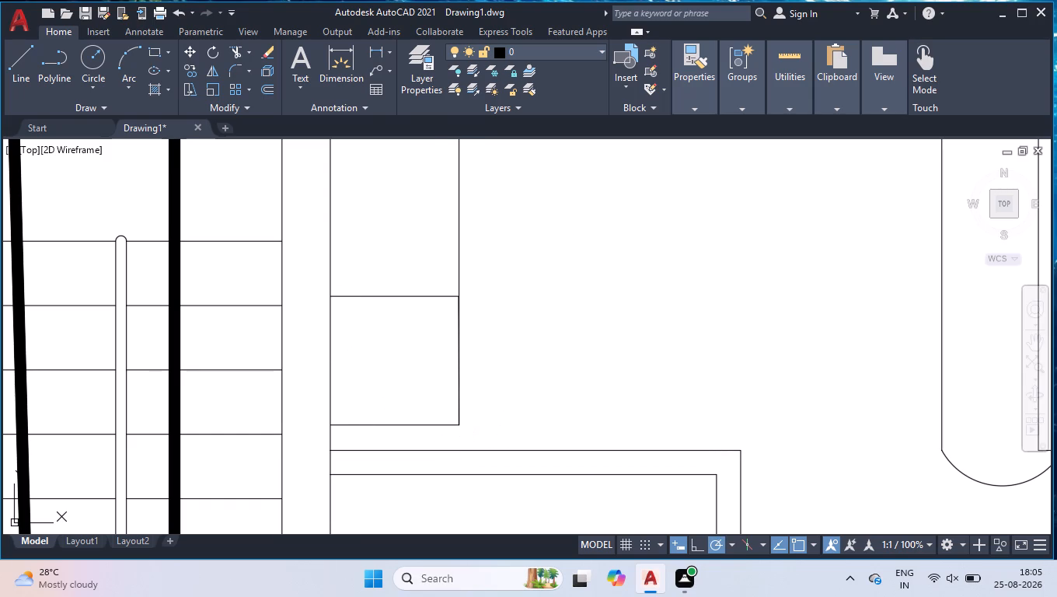
Delete the line overlapping the counter edge along the square's east side.
left_click(460, 344)
key("Delete")
Offset all four sides of the counter square 1" inward.
type("OFF")
key("Return")
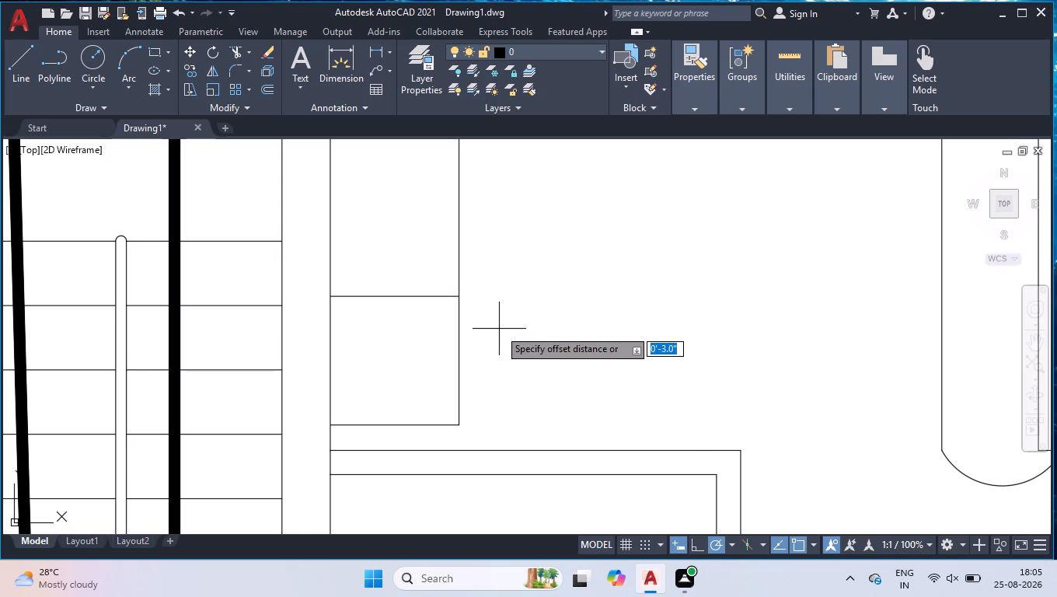
key("1")
key("Return")
left_click(401, 295)
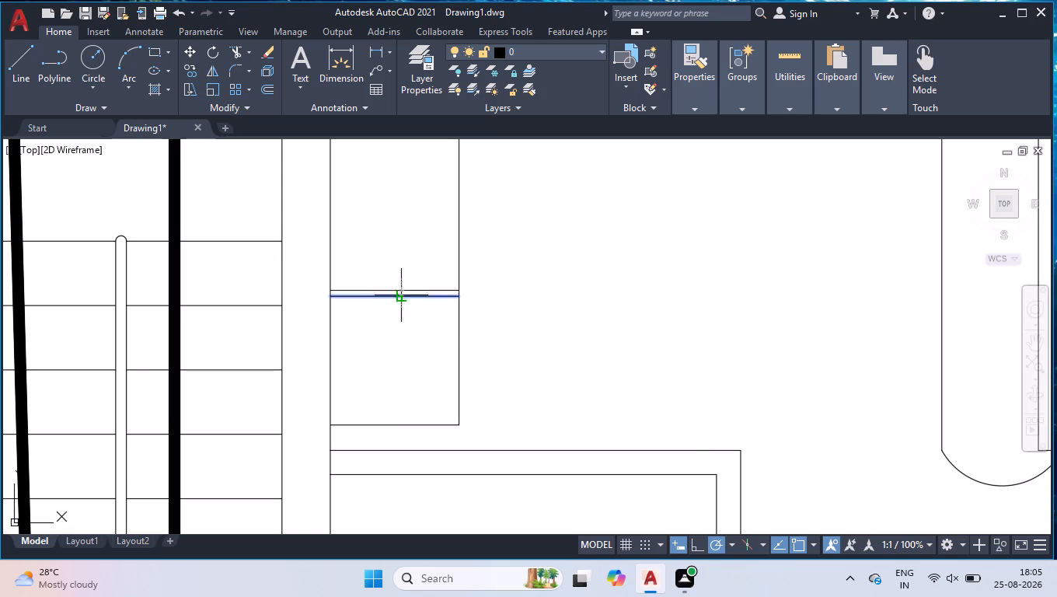
left_click(392, 342)
left_click(331, 326)
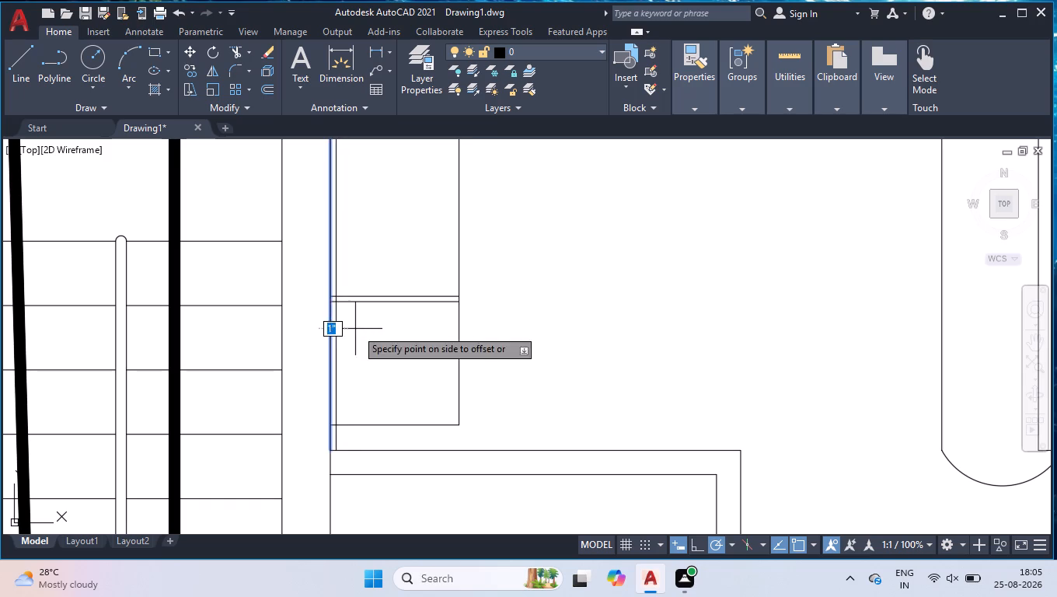
left_click(358, 329)
left_click(459, 344)
left_click(431, 344)
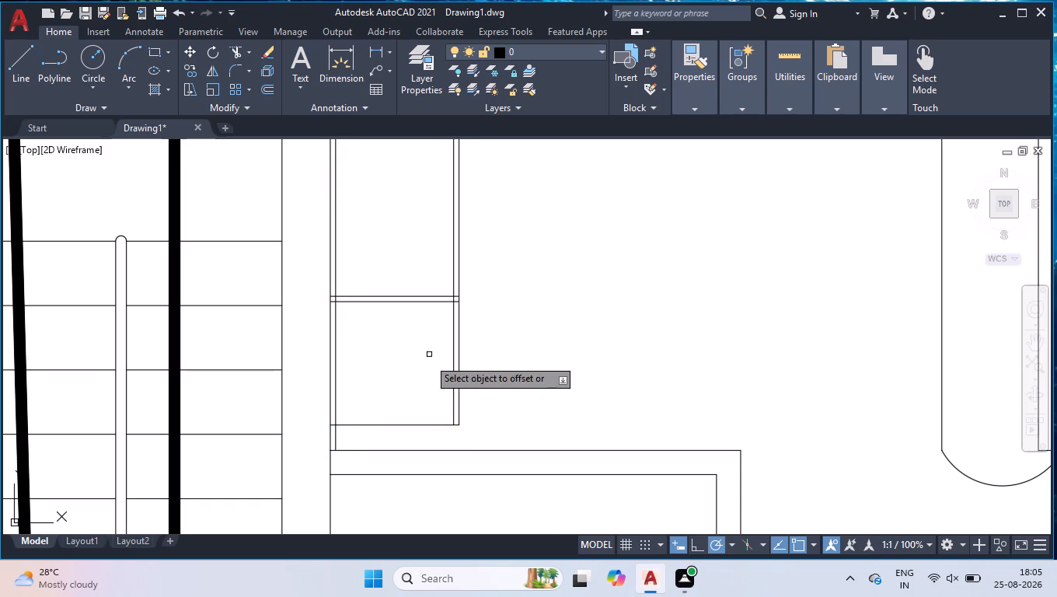
left_click(408, 424)
left_click(407, 382)
key("Return")
Trim the overlapping ends of the offset lines at the inner square's four corners.
type("TR")
key("Return")
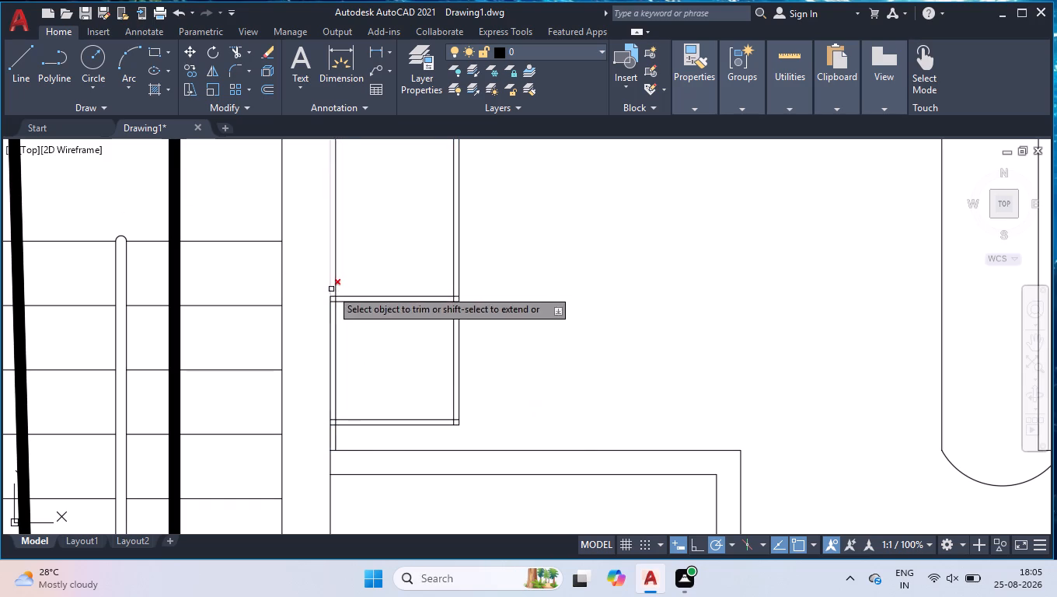
scroll(330, 289, "up", 6)
left_click(265, 480)
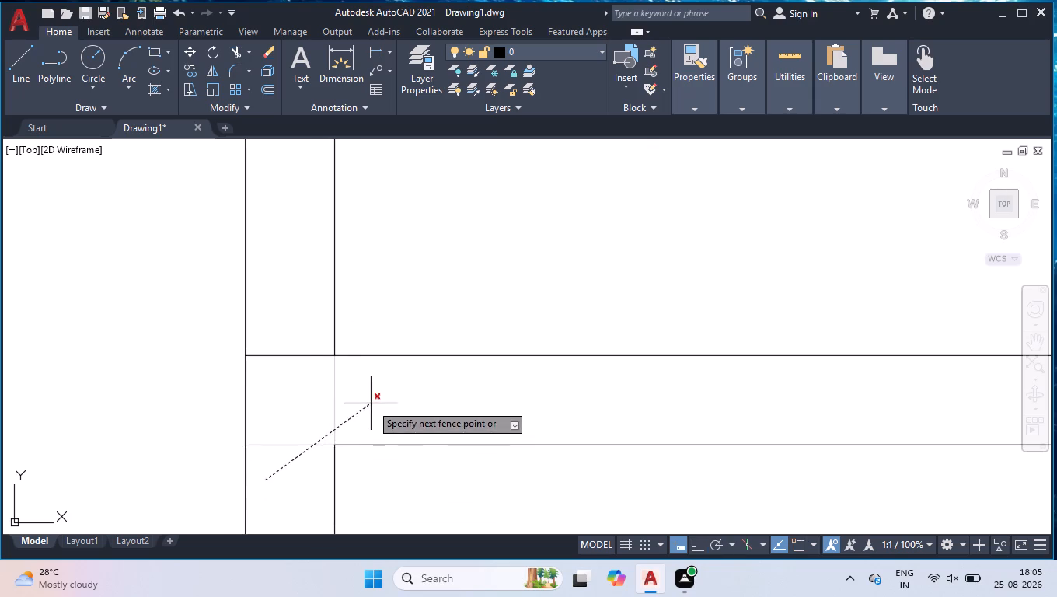
left_click(371, 403)
scroll(372, 401, "down", 5)
scroll(597, 394, "up", 2)
scroll(473, 461, "up", 4)
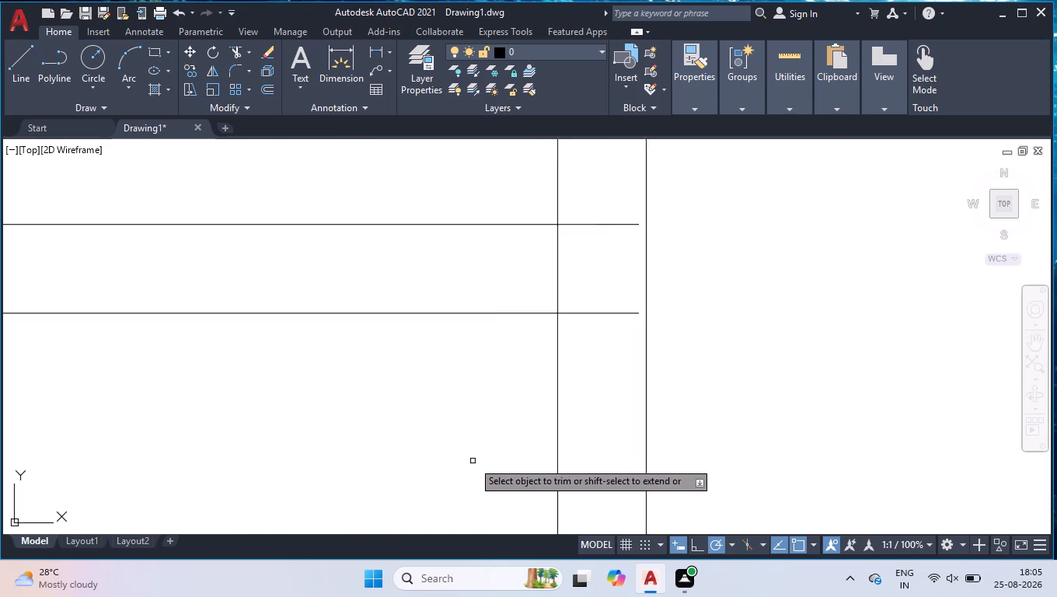
scroll(595, 407, "down", 2)
scroll(659, 319, "up", 3)
left_click_drag(396, 264, 404, 270)
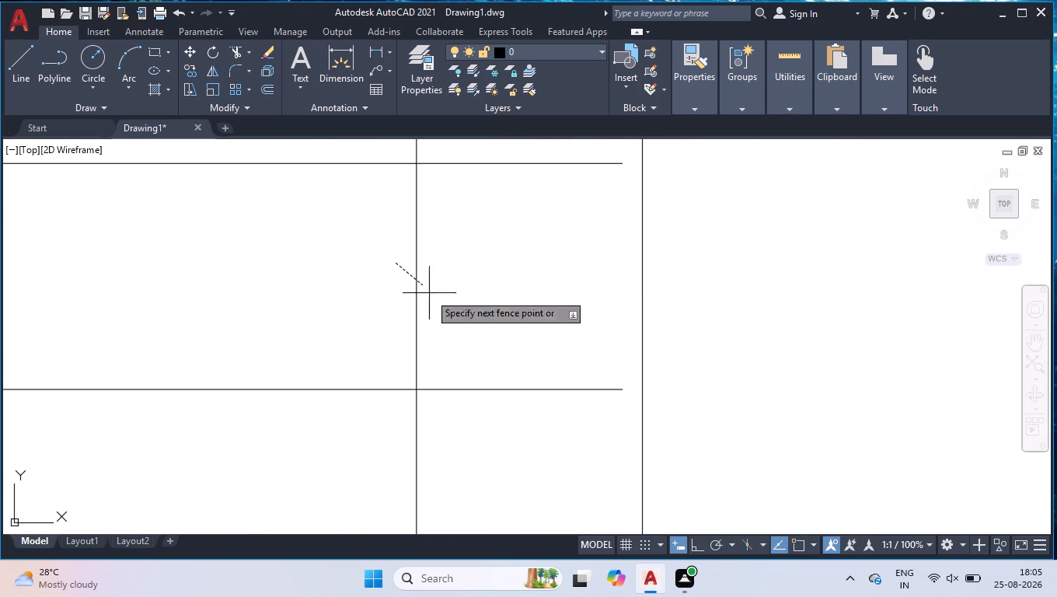
left_click(509, 419)
scroll(516, 399, "down", 5)
scroll(626, 343, "down", 3)
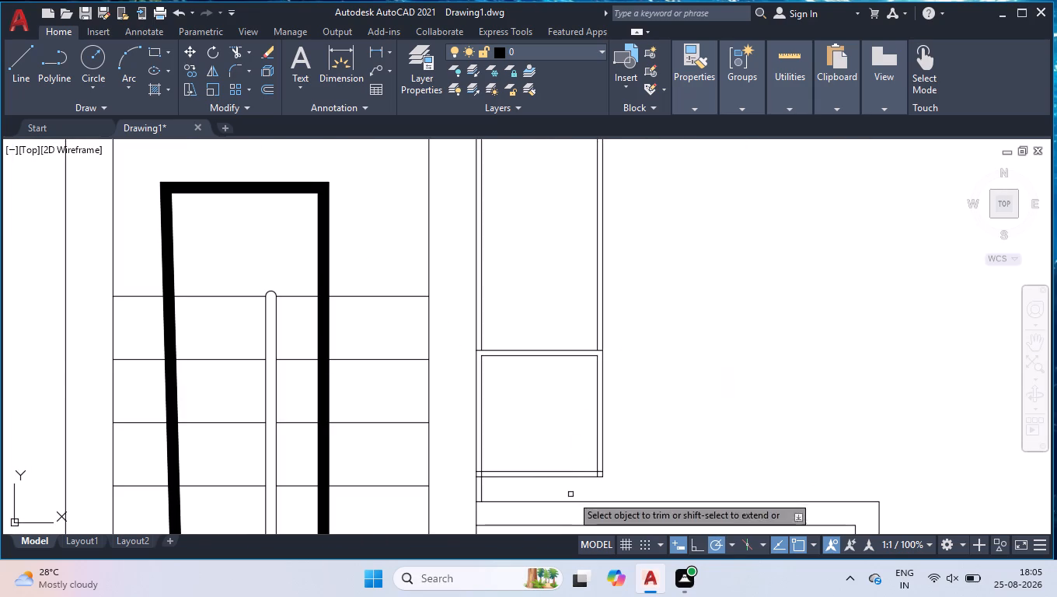
scroll(574, 491, "up", 3)
scroll(672, 428, "up", 4)
left_click(598, 495)
left_click(710, 378)
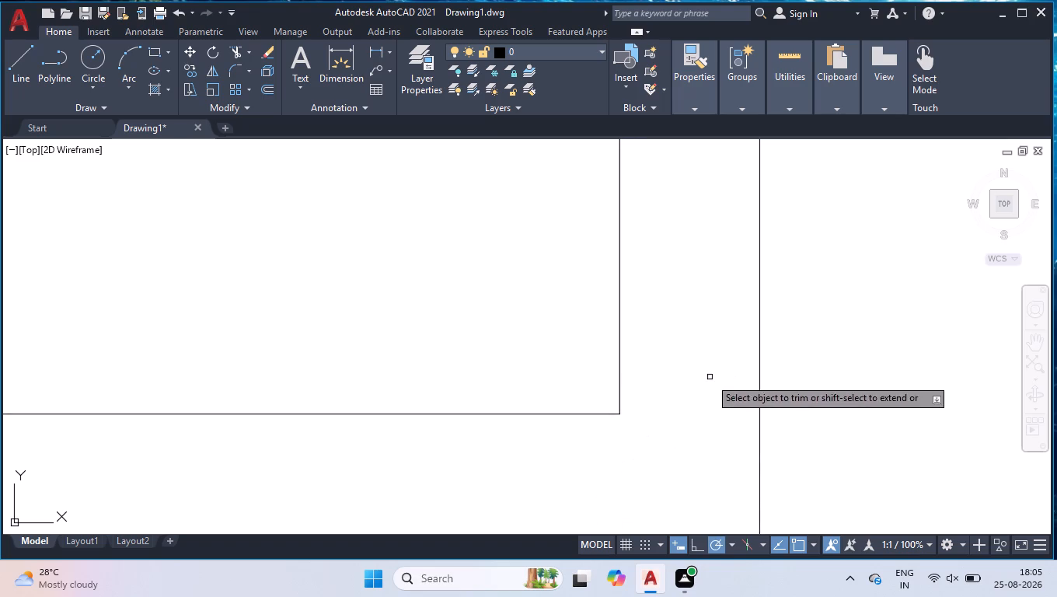
left_click(684, 435)
scroll(683, 437, "down", 7)
scroll(570, 442, "up", 3)
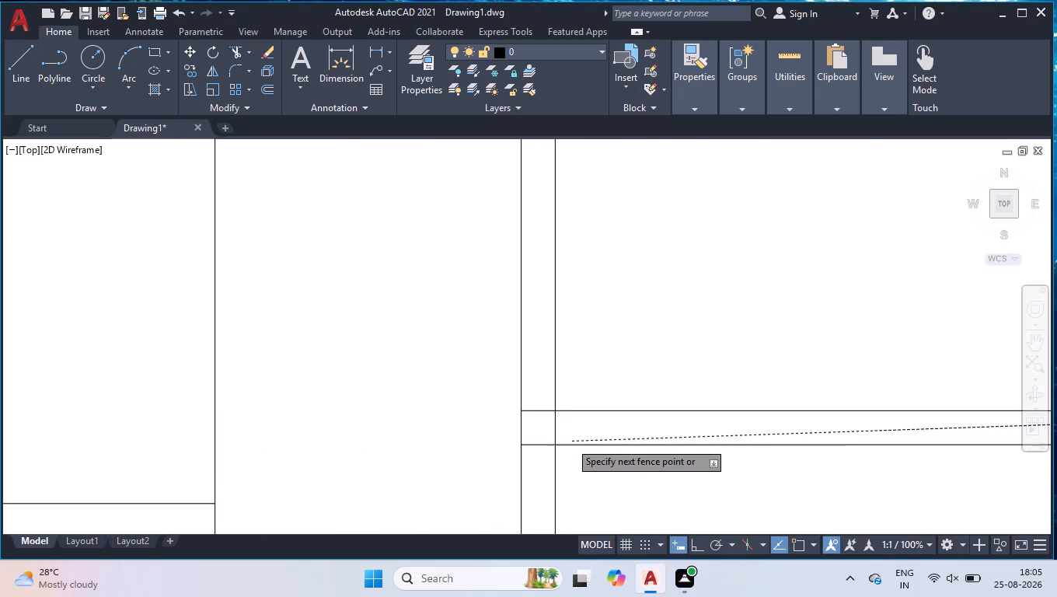
scroll(570, 442, "up", 1)
scroll(578, 438, "down", 2)
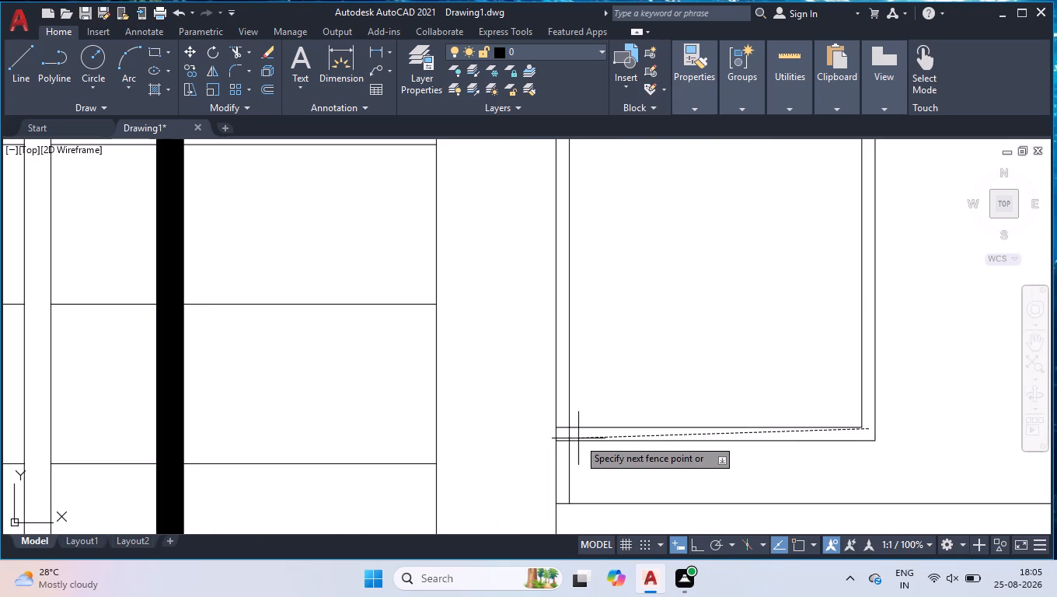
scroll(578, 438, "up", 4)
left_click(578, 433)
left_click(473, 348)
left_click(535, 427)
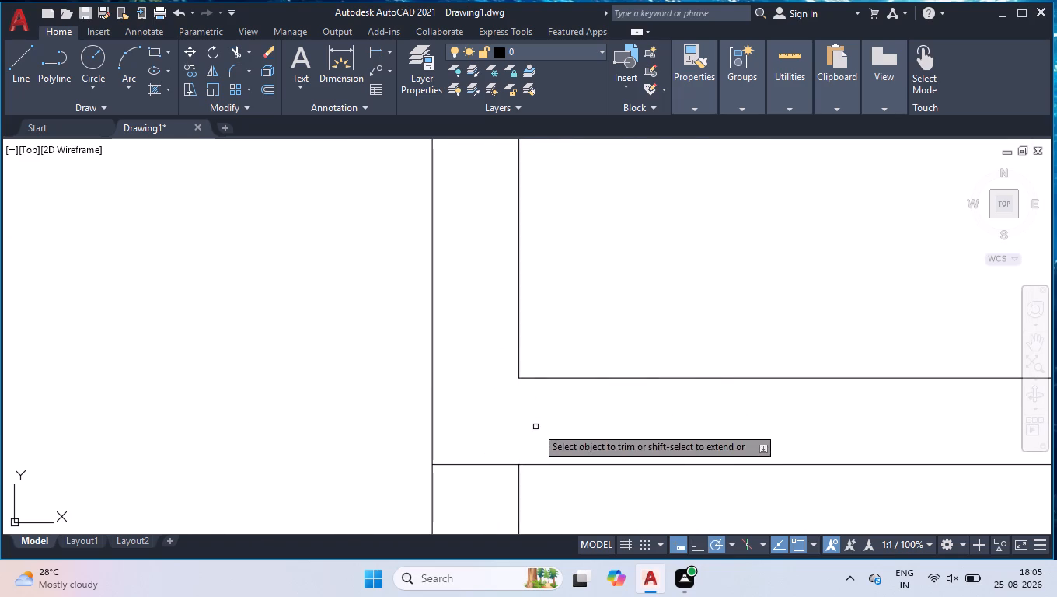
key("space")
Delete the three leftover offset line segments above and below the counter square.
scroll(536, 426, "down", 3)
left_click(533, 466)
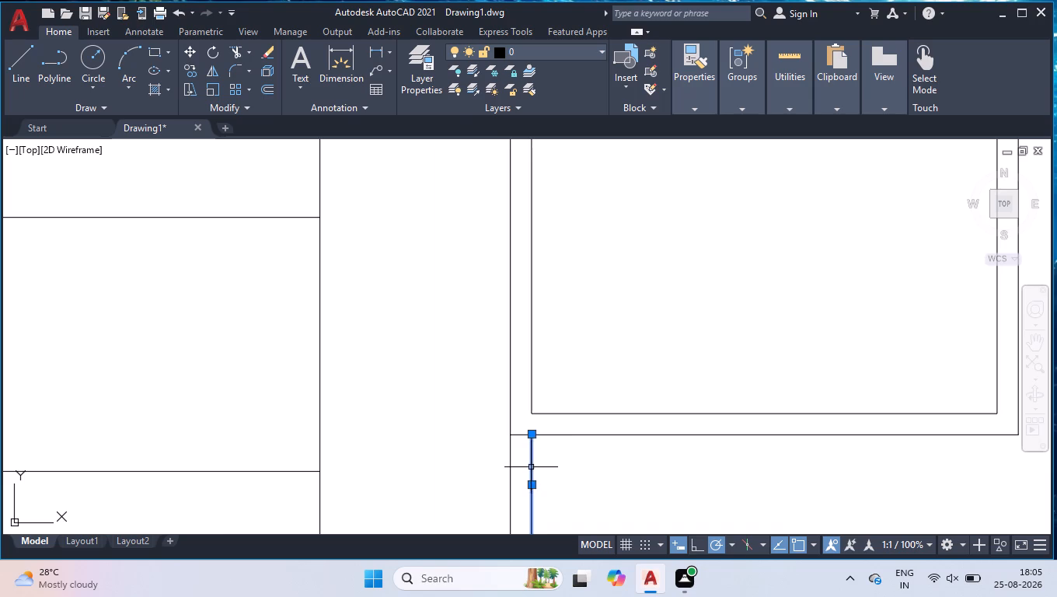
scroll(556, 438, "down", 5)
scroll(567, 385, "up", 2)
left_click(647, 334)
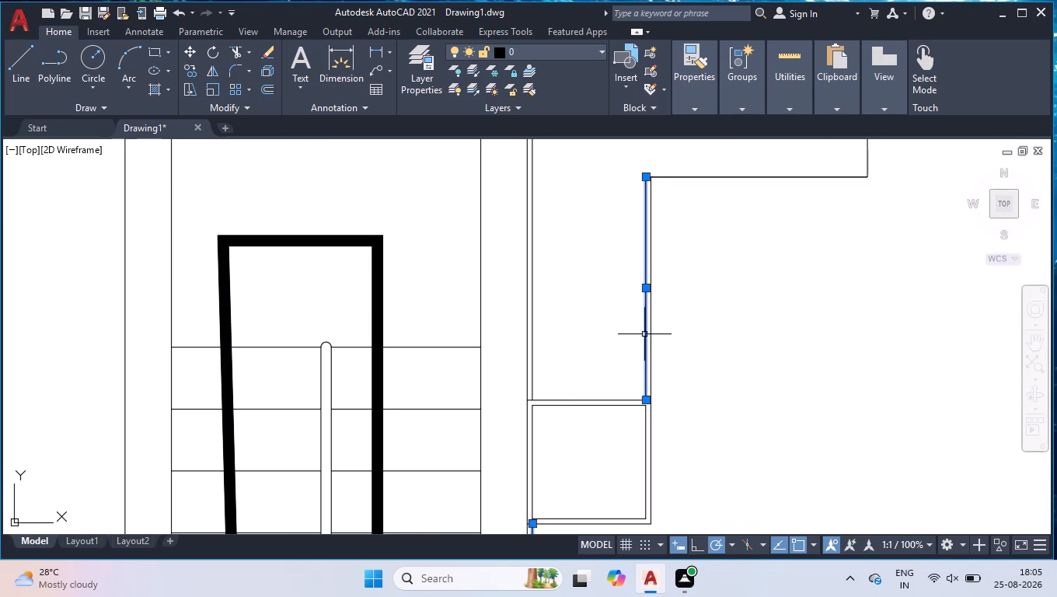
left_click(530, 327)
scroll(603, 318, "down", 2)
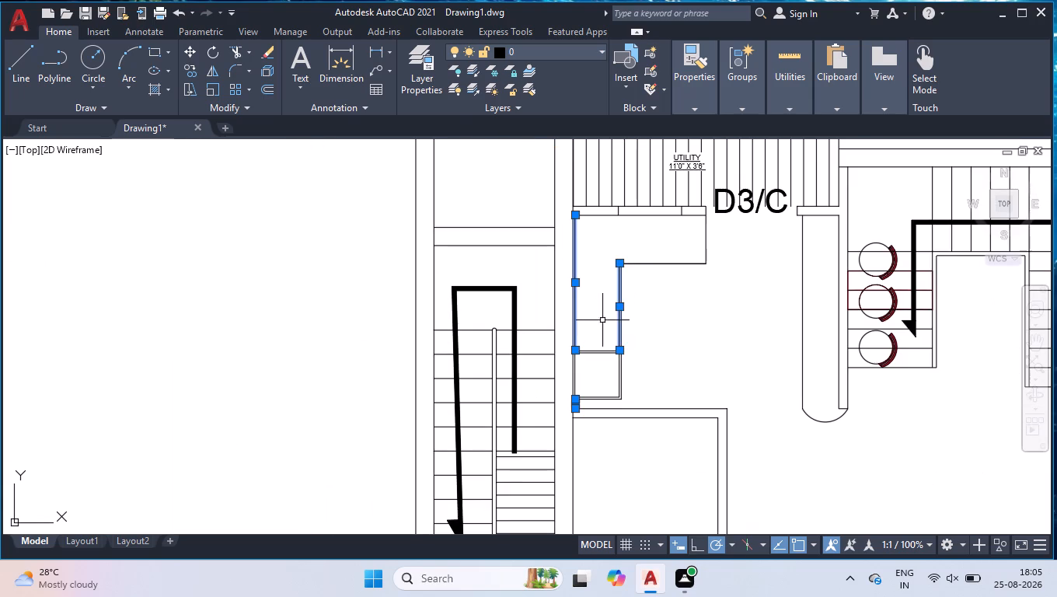
key("Delete")
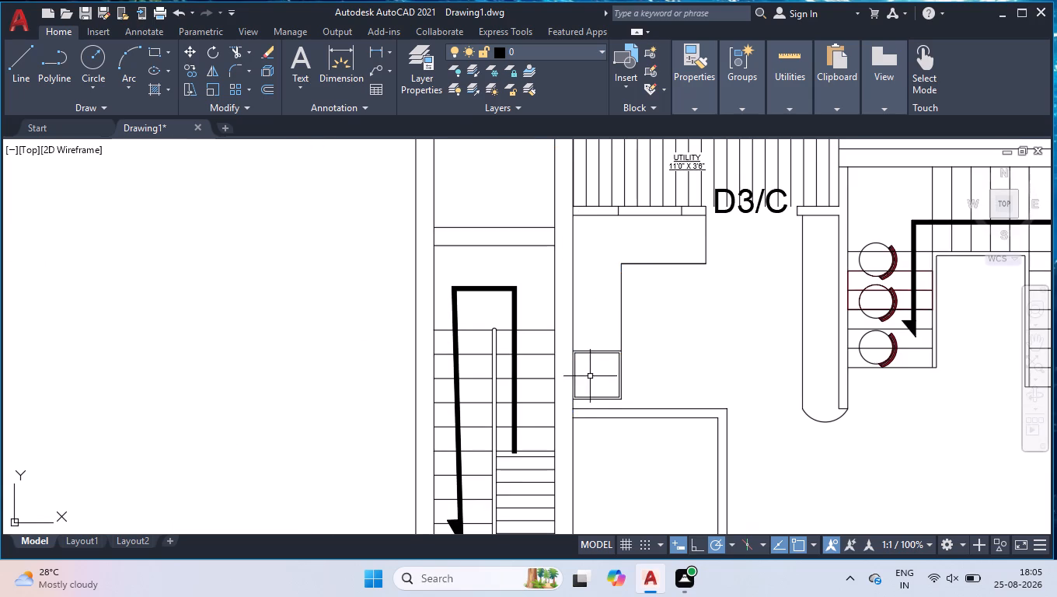
Draw a circle of about 1.6" radius inside the inner counter square, near its southwest corner.
scroll(567, 391, "up", 2)
scroll(724, 349, "up", 3)
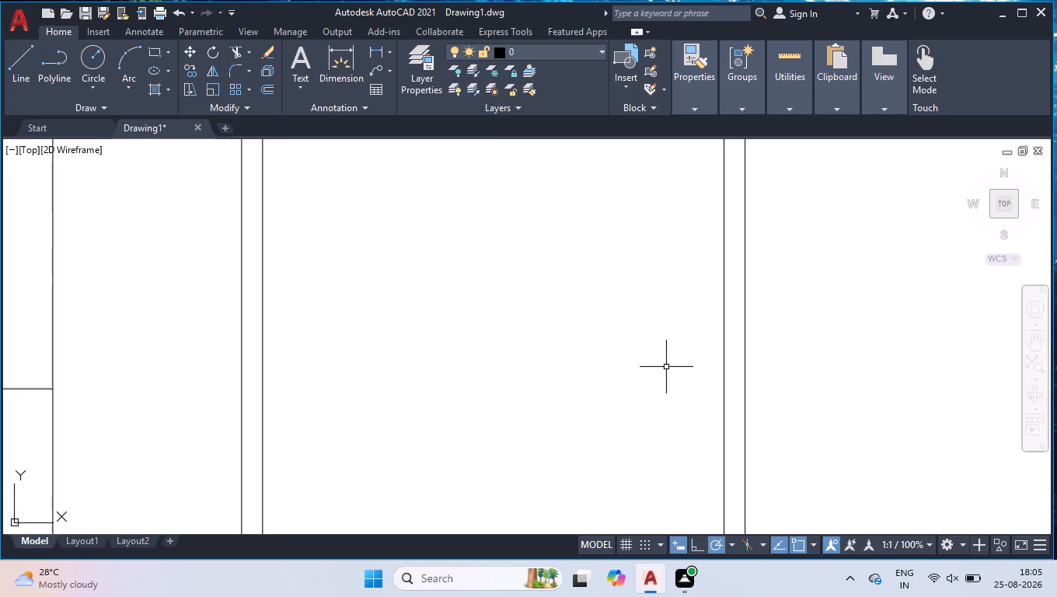
scroll(668, 368, "down", 2)
key("c")
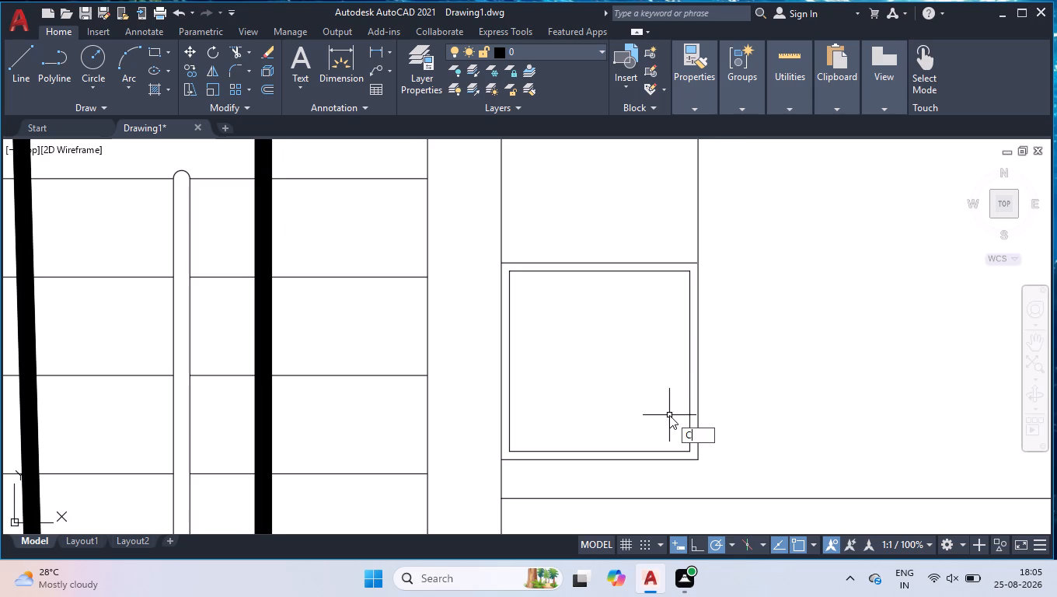
key("Return")
scroll(505, 428, "up", 2)
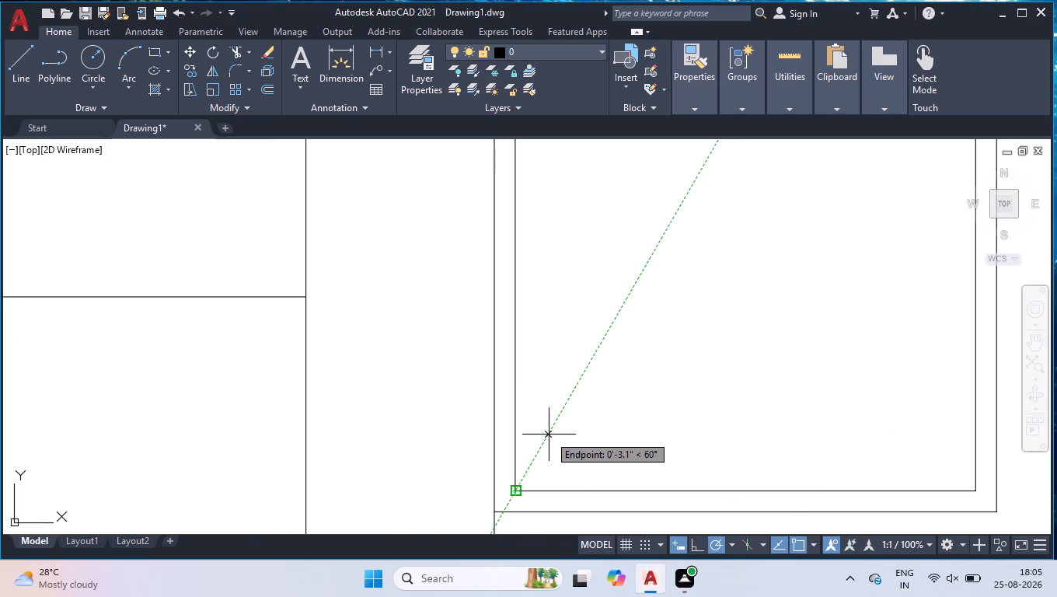
left_click(560, 438)
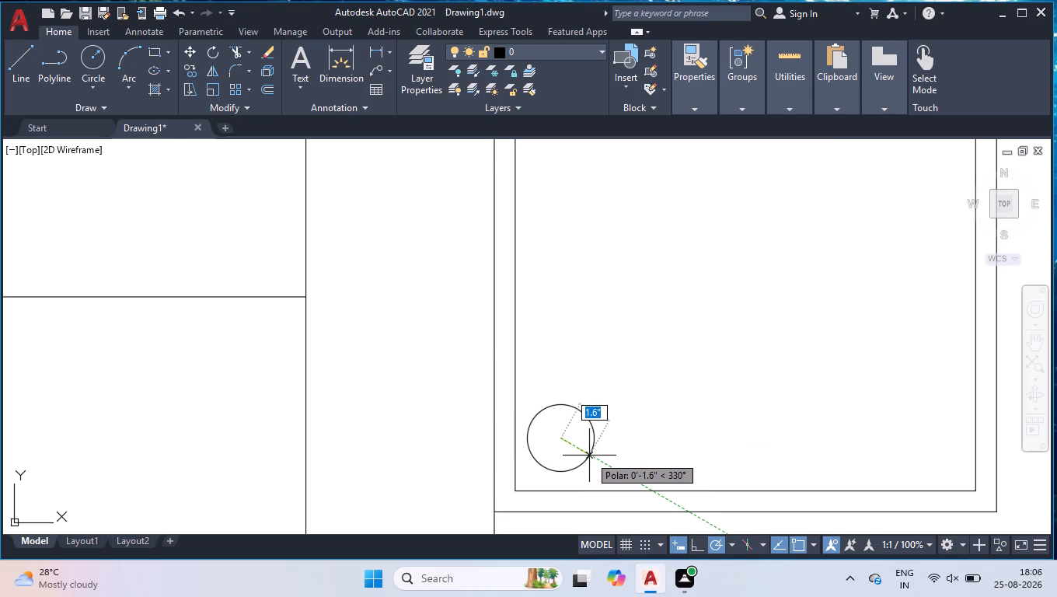
left_click(589, 456)
Draw a concentric circle of about 1.2" radius inside the small circle in the counter square.
key("space")
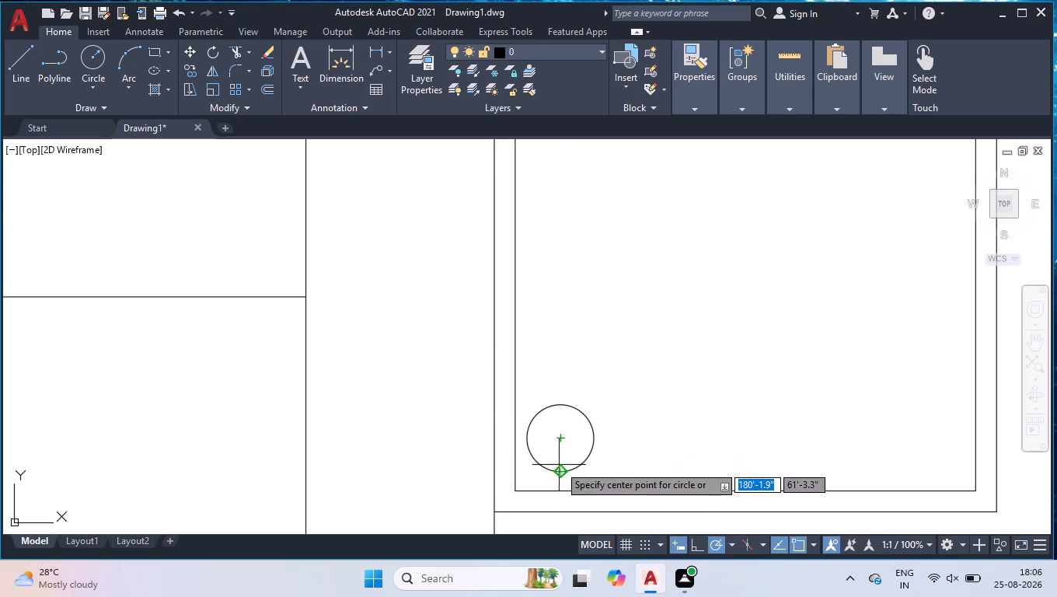
scroll(560, 465, "up", 3)
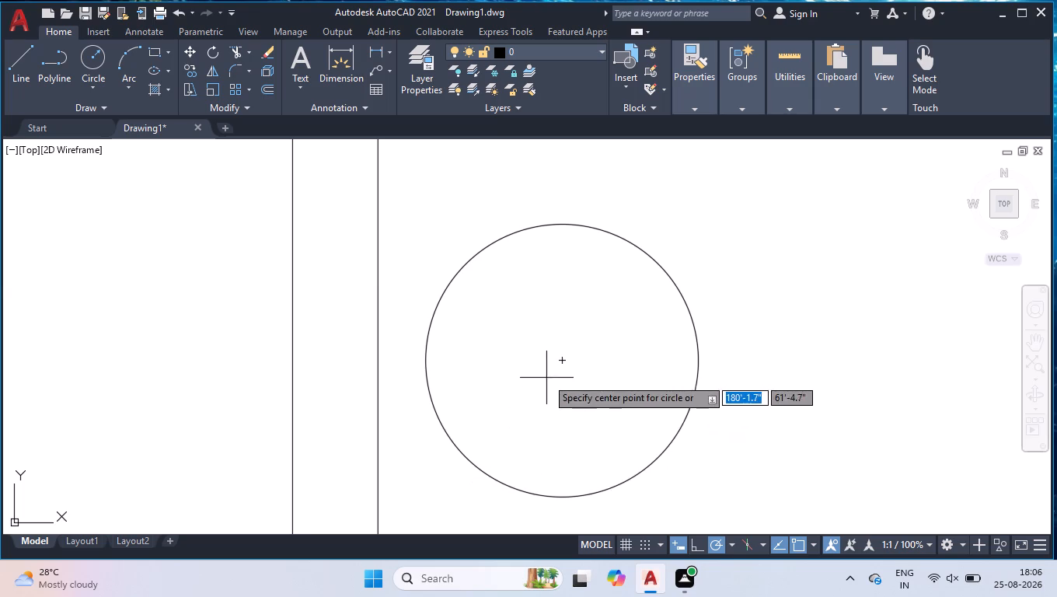
left_click(562, 359)
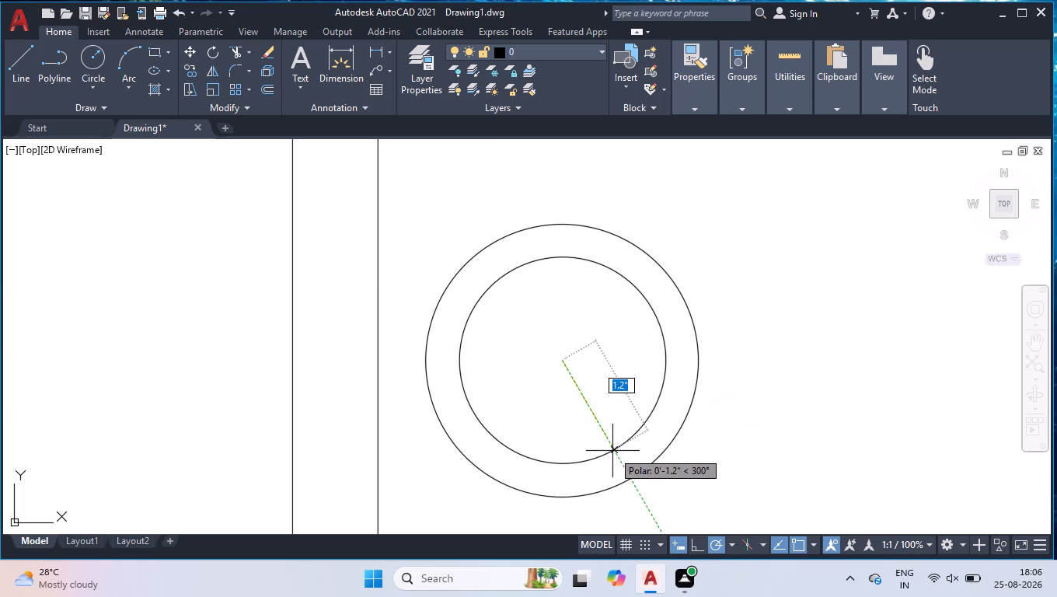
left_click(613, 452)
Fill the ring between the two concentric circles with a SOLID hatch.
scroll(680, 380, "down", 4)
scroll(783, 366, "down", 1)
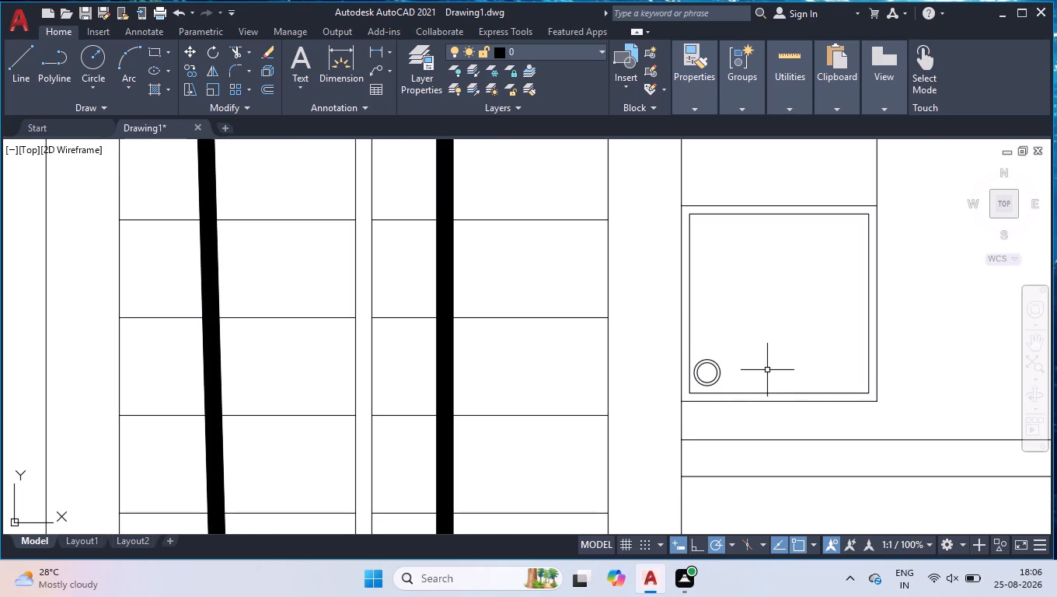
left_click(156, 87)
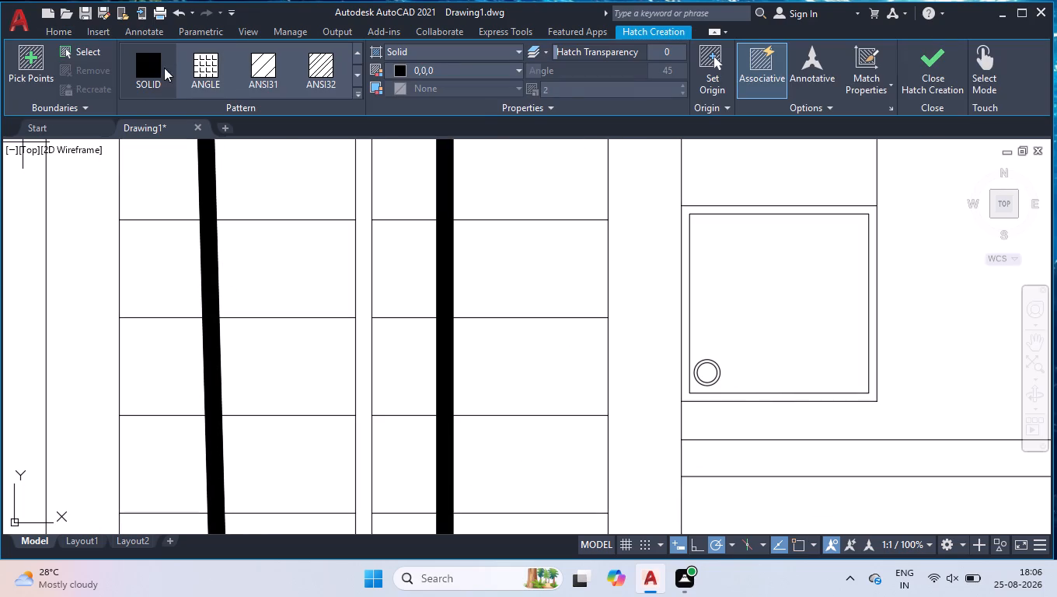
left_click(159, 68)
scroll(729, 381, "up", 4)
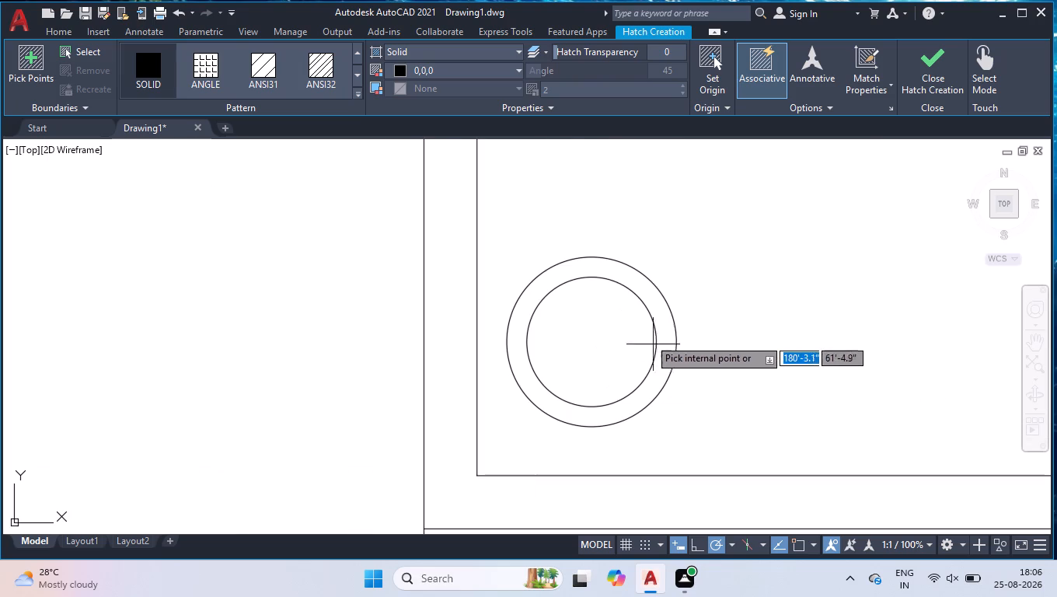
left_click(607, 271)
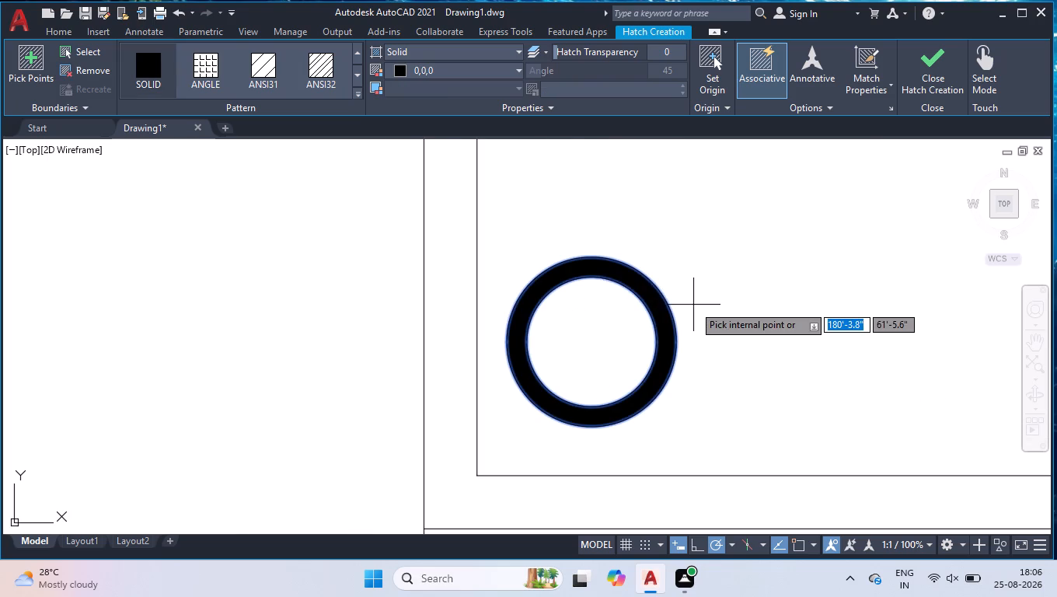
key("Return")
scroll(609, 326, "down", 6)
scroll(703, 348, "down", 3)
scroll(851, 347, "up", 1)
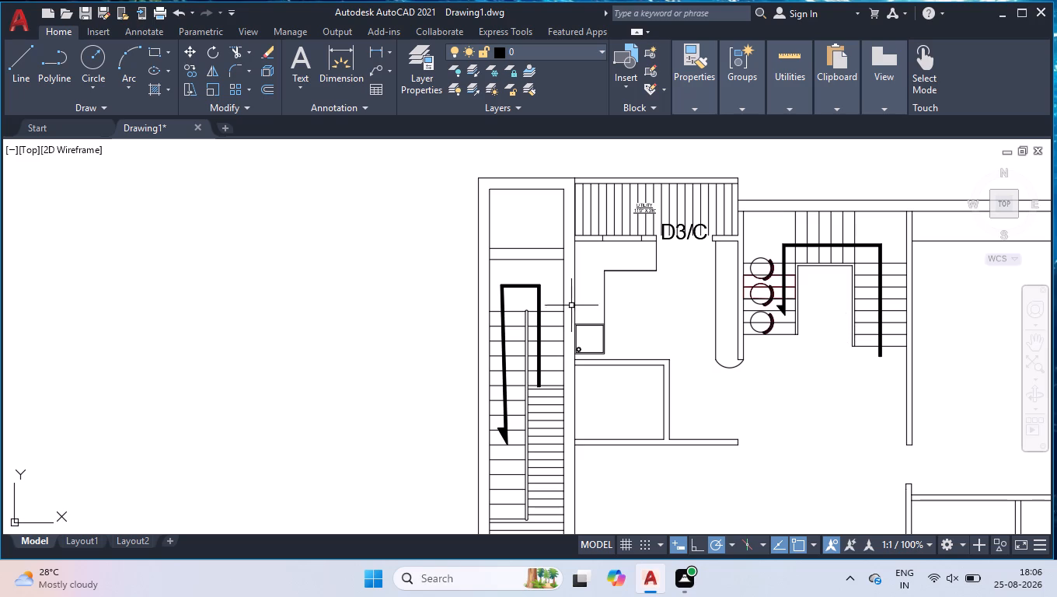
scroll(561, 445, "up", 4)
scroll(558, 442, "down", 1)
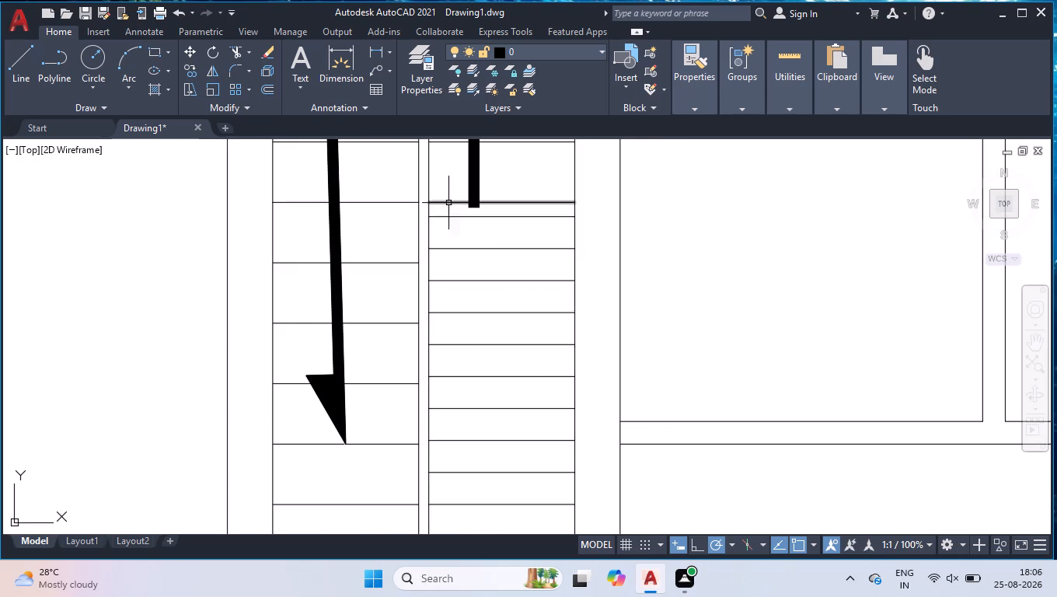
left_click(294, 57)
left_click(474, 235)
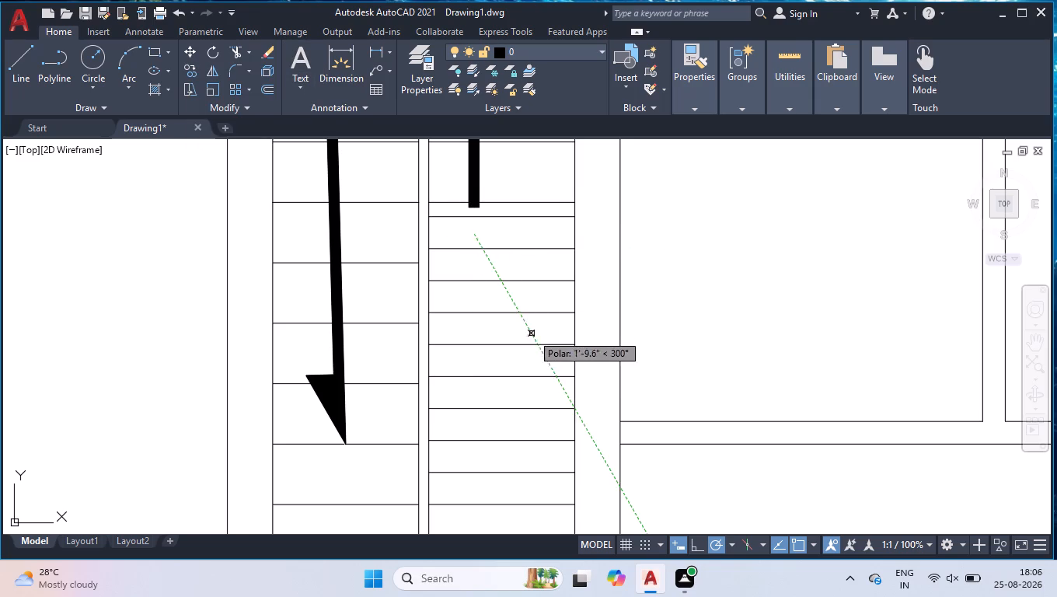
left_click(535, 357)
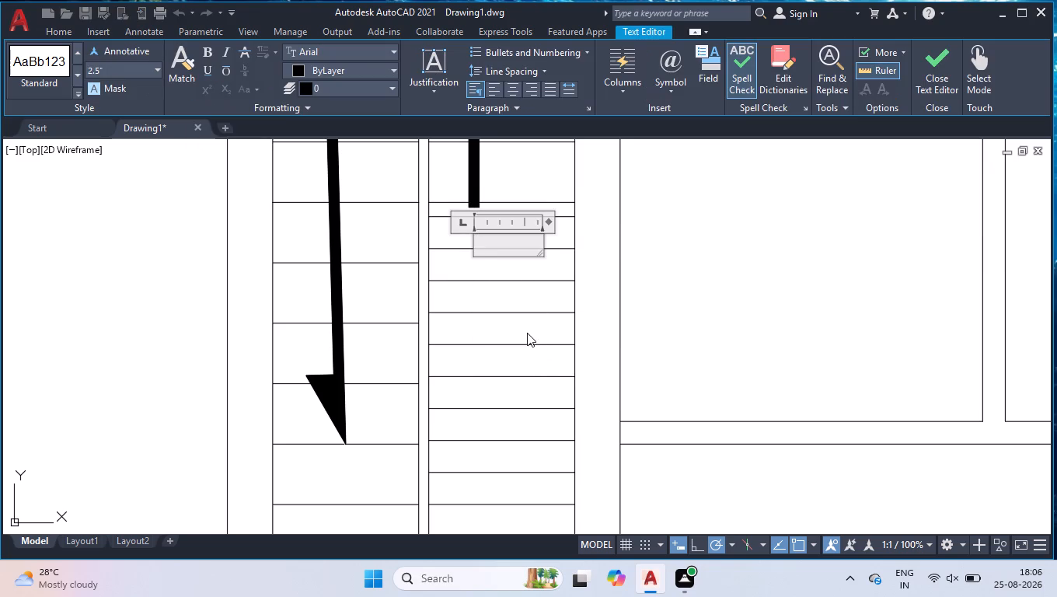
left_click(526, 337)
Delete the line-pattern hatches covering the staircase-side passage with the south strip and the UTILITY area.
left_click(523, 297)
left_click(504, 368)
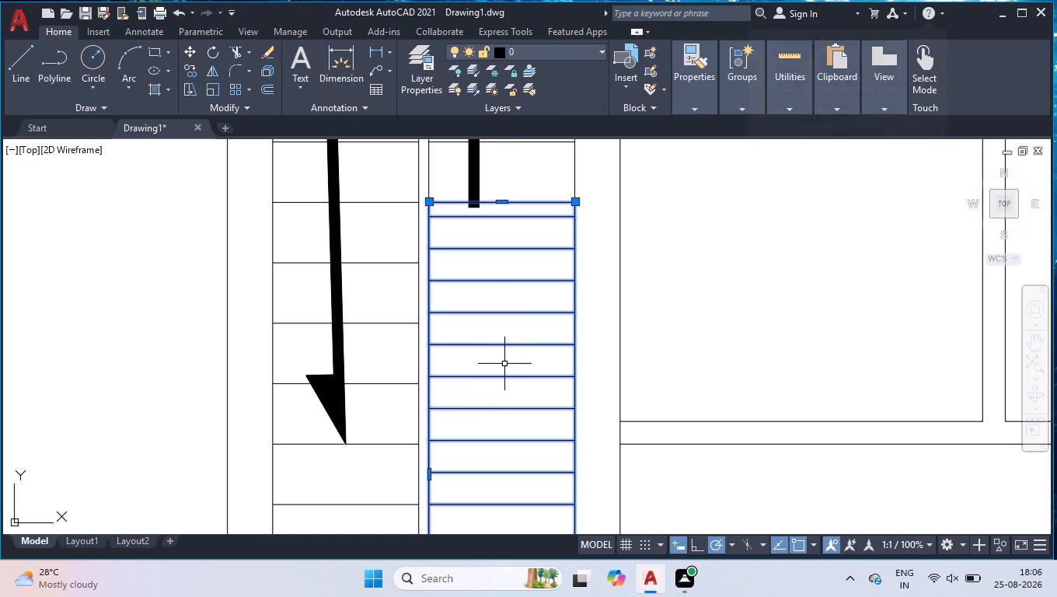
scroll(508, 361, "down", 4)
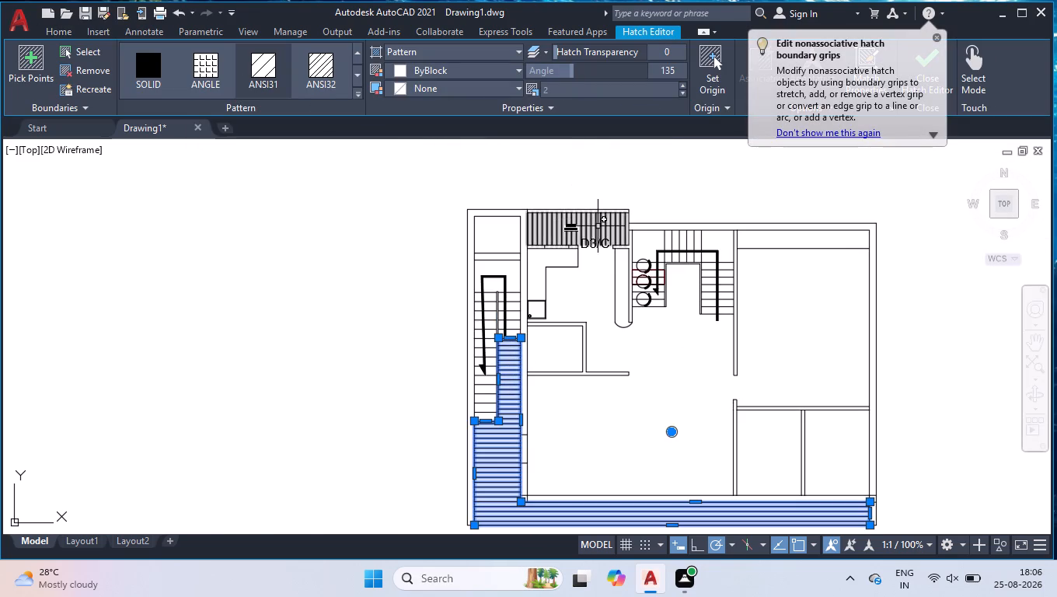
scroll(598, 227, "up", 2)
left_click(595, 229)
left_click(577, 229)
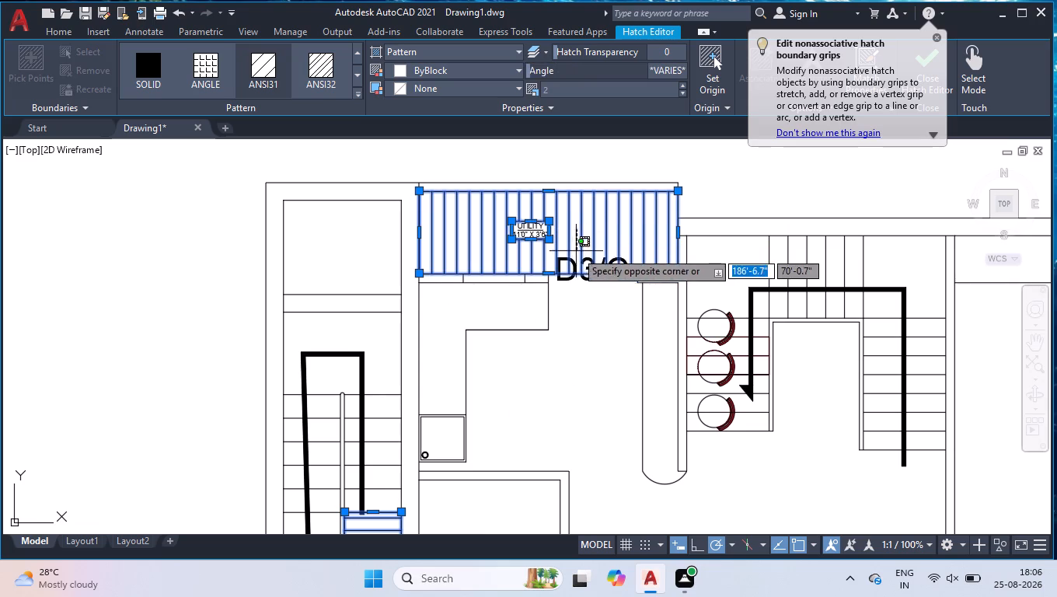
left_click(586, 245)
key("Delete")
Add the text label "UP" just below the tail of the west staircase's direction arrow.
scroll(569, 311, "down", 2)
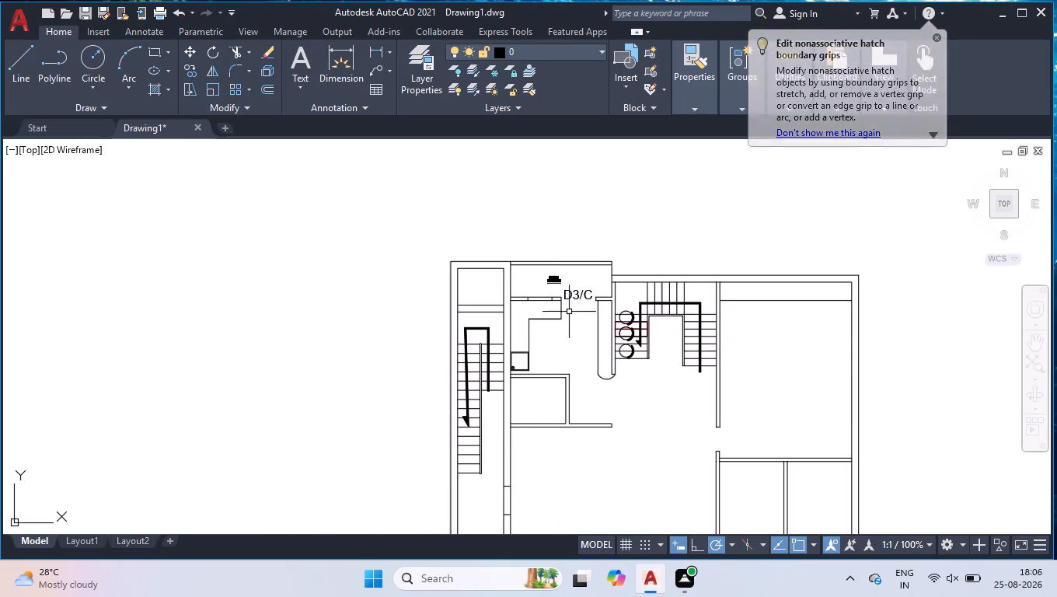
scroll(510, 423, "up", 3)
scroll(437, 326, "up", 2)
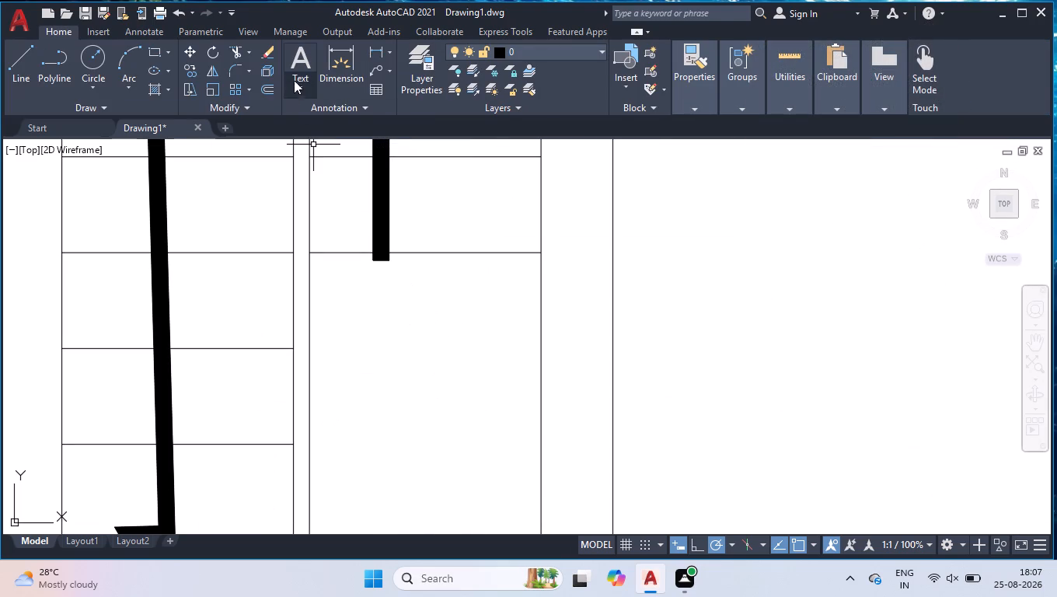
left_click(302, 56)
left_click_drag(360, 274, 418, 323)
left_click(418, 322)
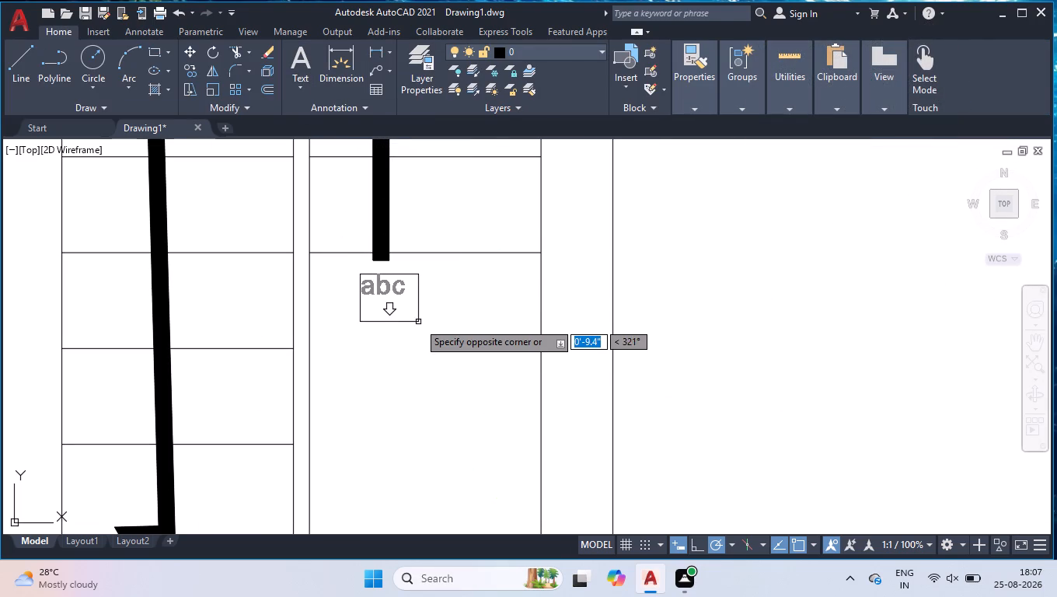
type("UP")
left_click(438, 360)
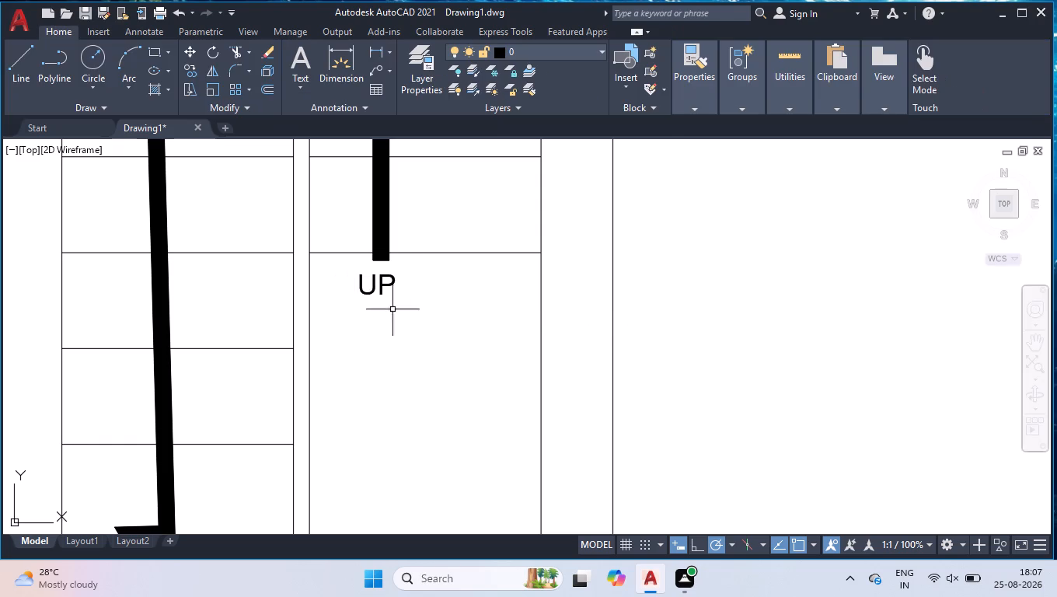
Add a text label "W" southeast of the UP label, in the passage beside the west staircase.
left_click(299, 64)
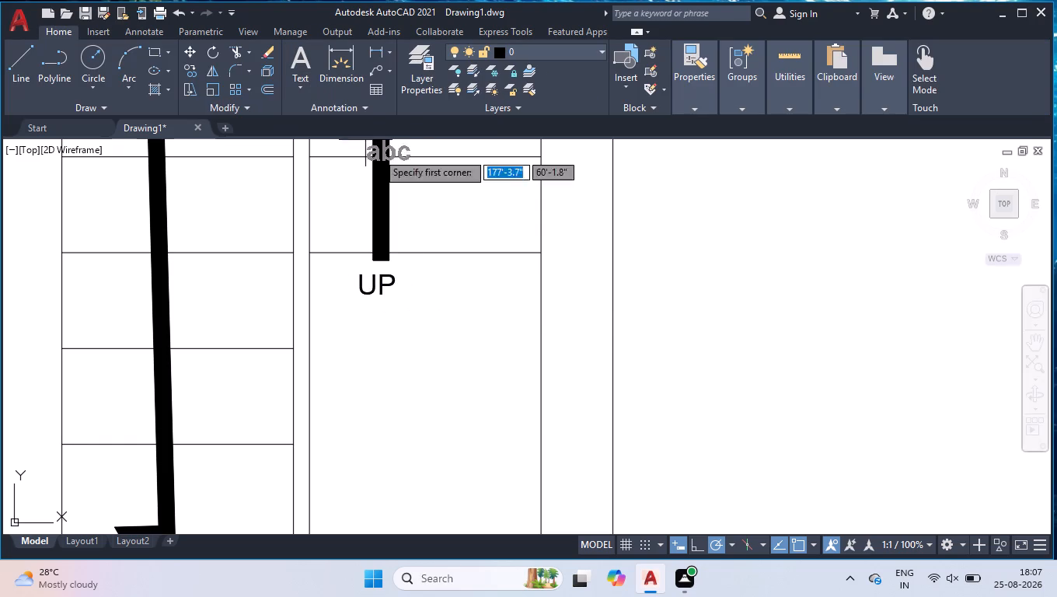
left_click(434, 335)
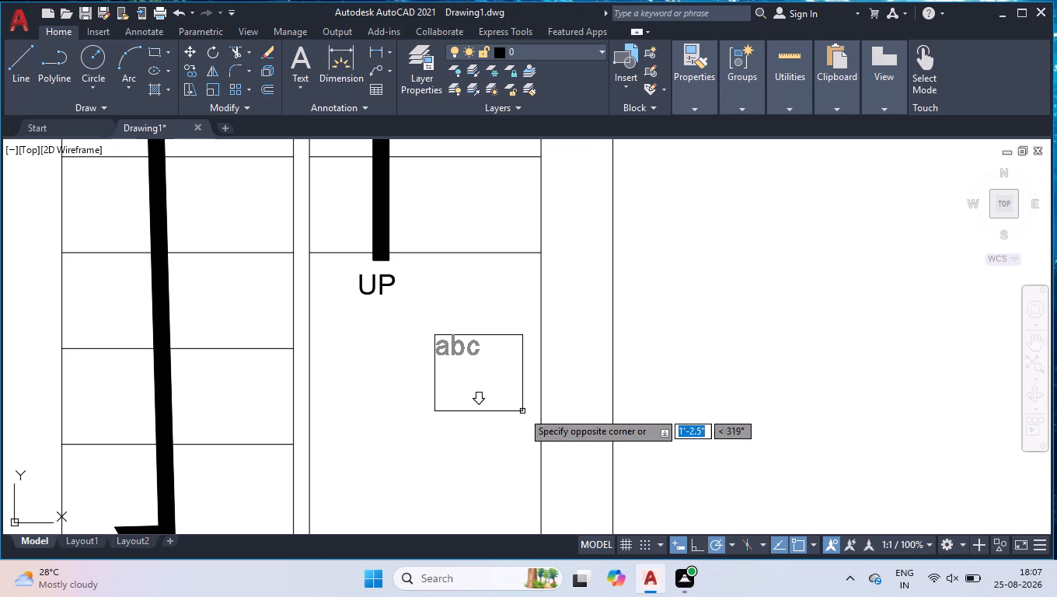
left_click_drag(587, 459, 382, 400)
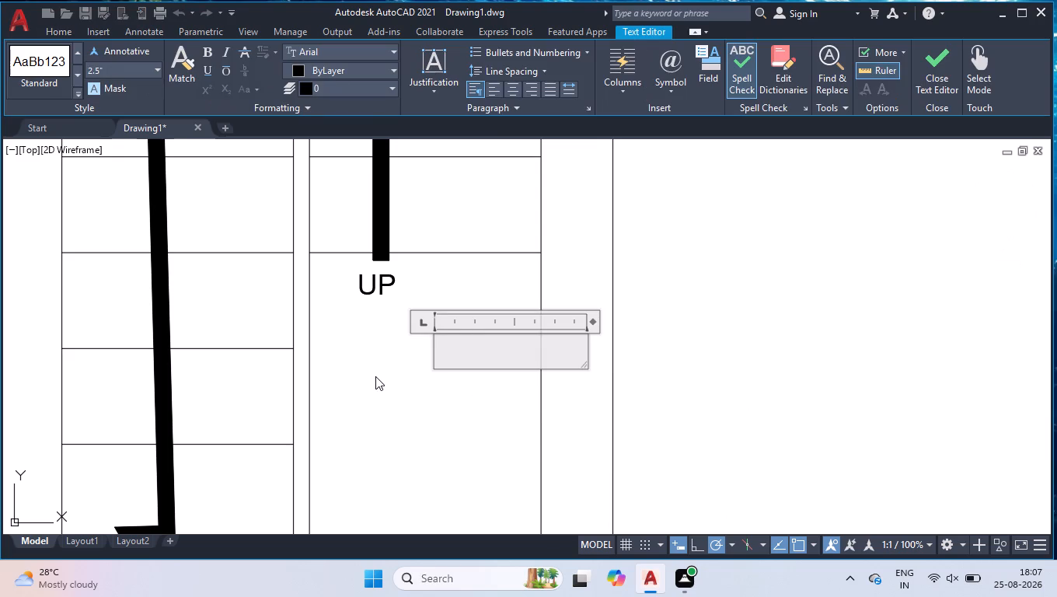
key("w")
left_click(408, 389)
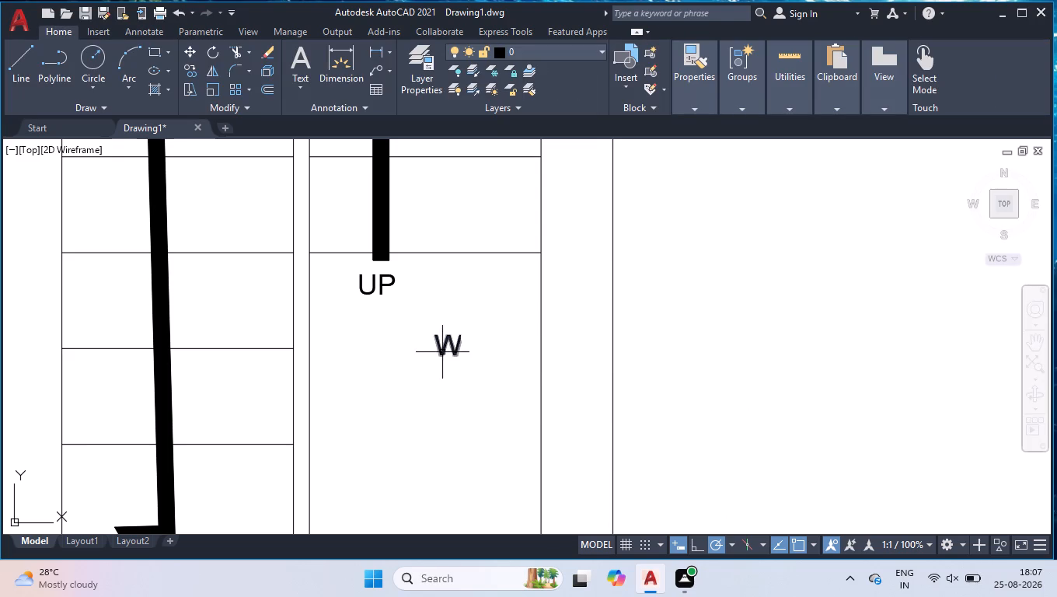
Move the W label southeast, closer to the passage's east wall, and narrow its text frame to fit within the passage.
left_click(442, 351)
left_click(432, 334)
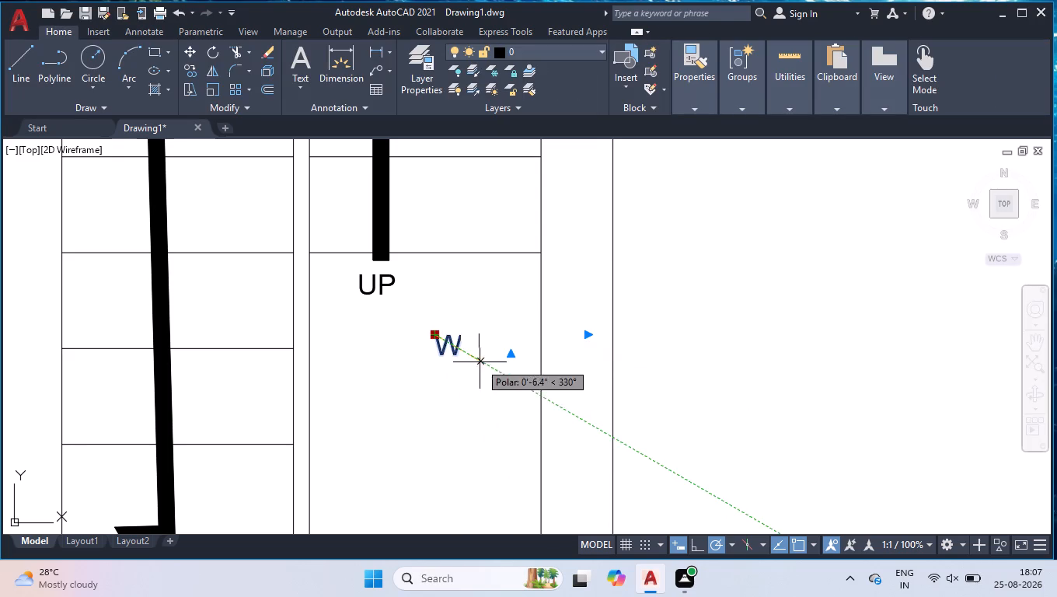
left_click(498, 383)
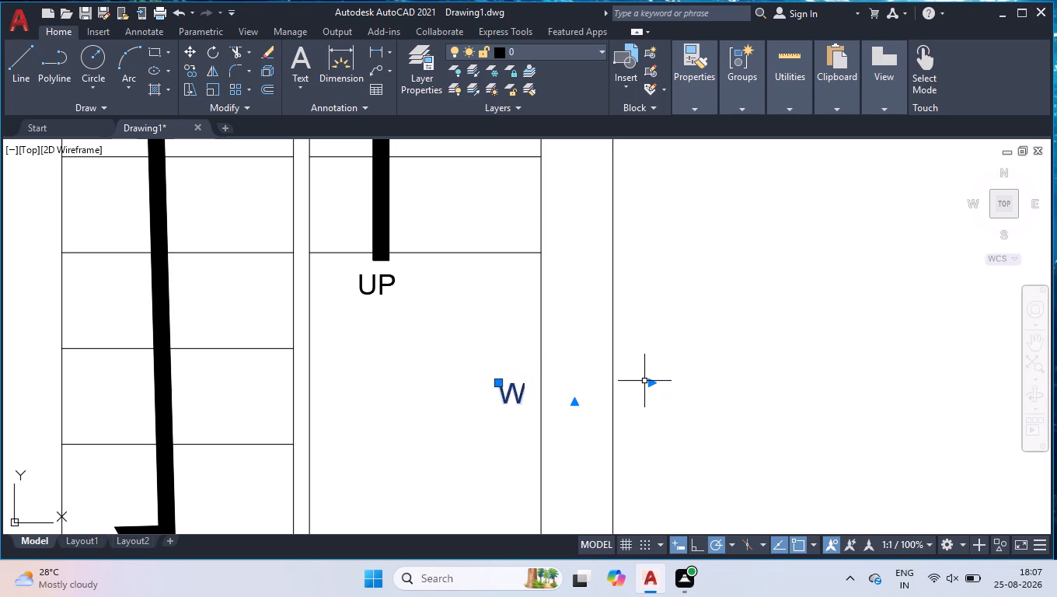
left_click(651, 383)
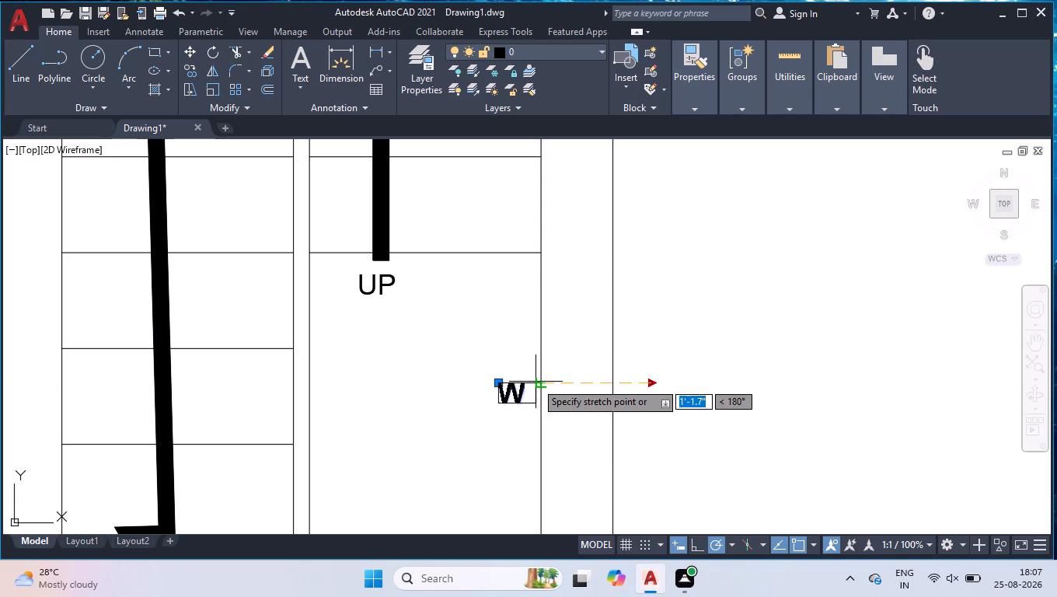
left_click(535, 382)
left_click(563, 368, "shift")
left_click(462, 421, "shift")
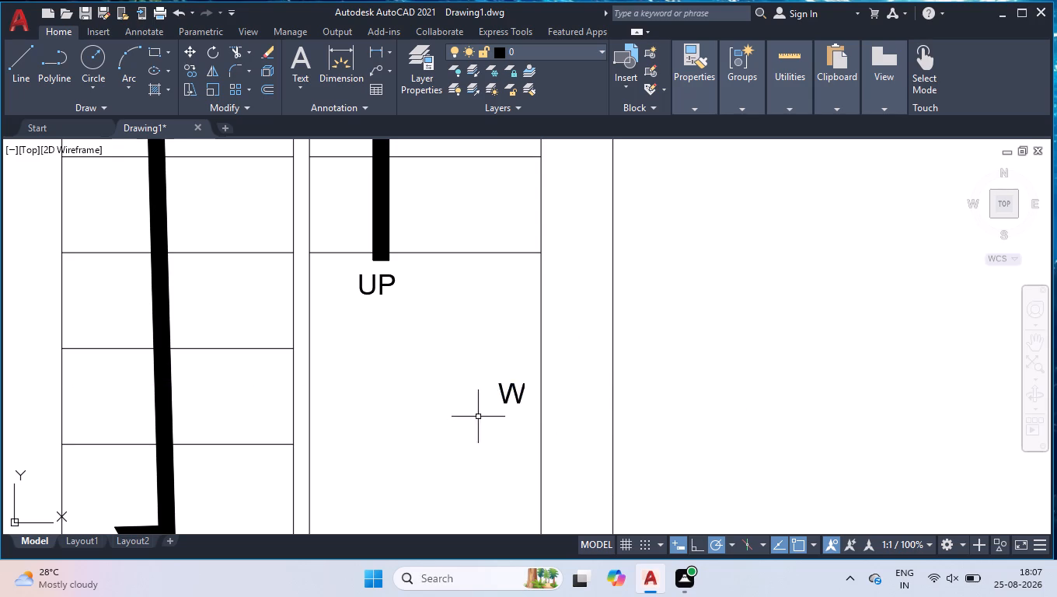
Draw a short horizontal line across the thickness of the passage's east wall, just above the W label.
scroll(479, 418, "down", 3)
scroll(646, 381, "down", 2)
scroll(626, 403, "up", 2)
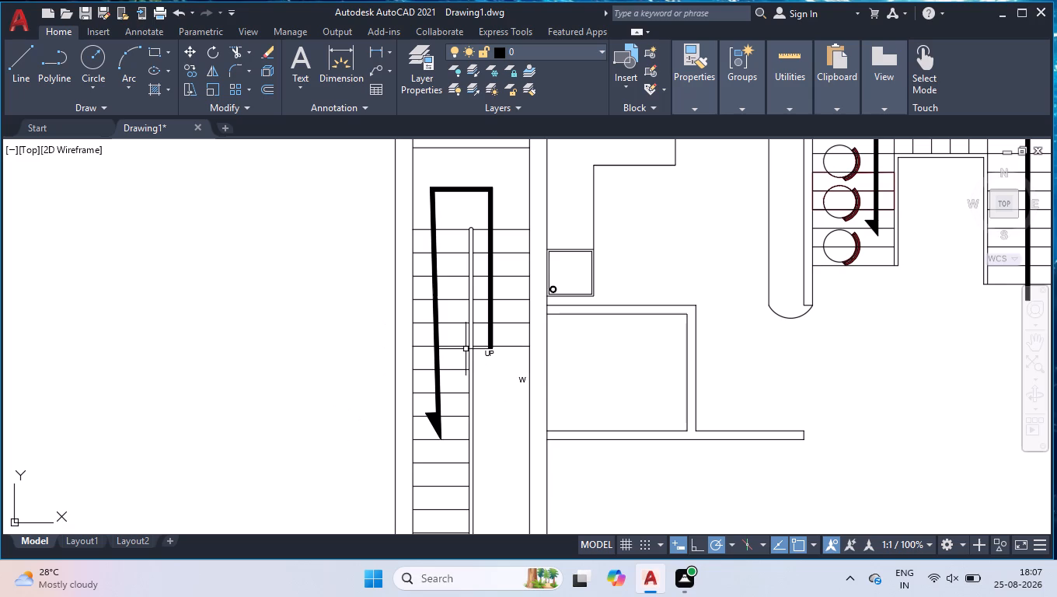
key("l")
key("Return")
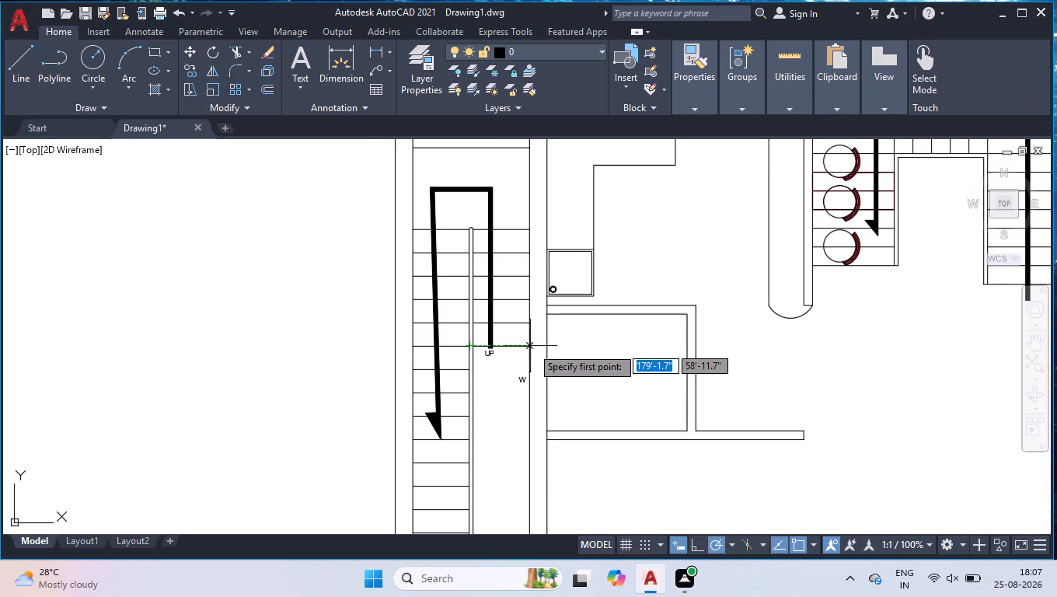
scroll(538, 351, "up", 2)
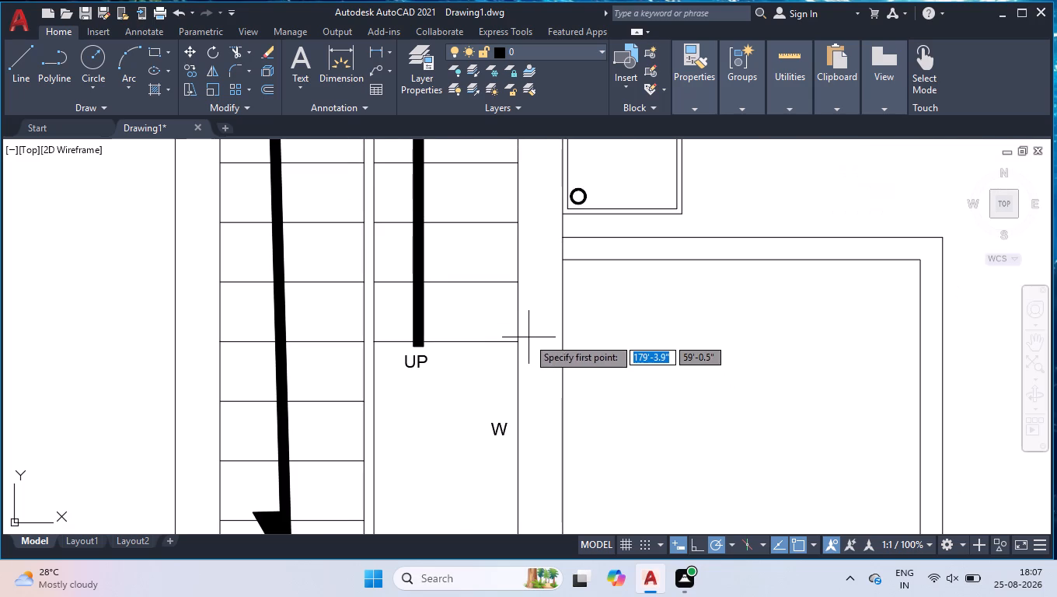
left_click(517, 360)
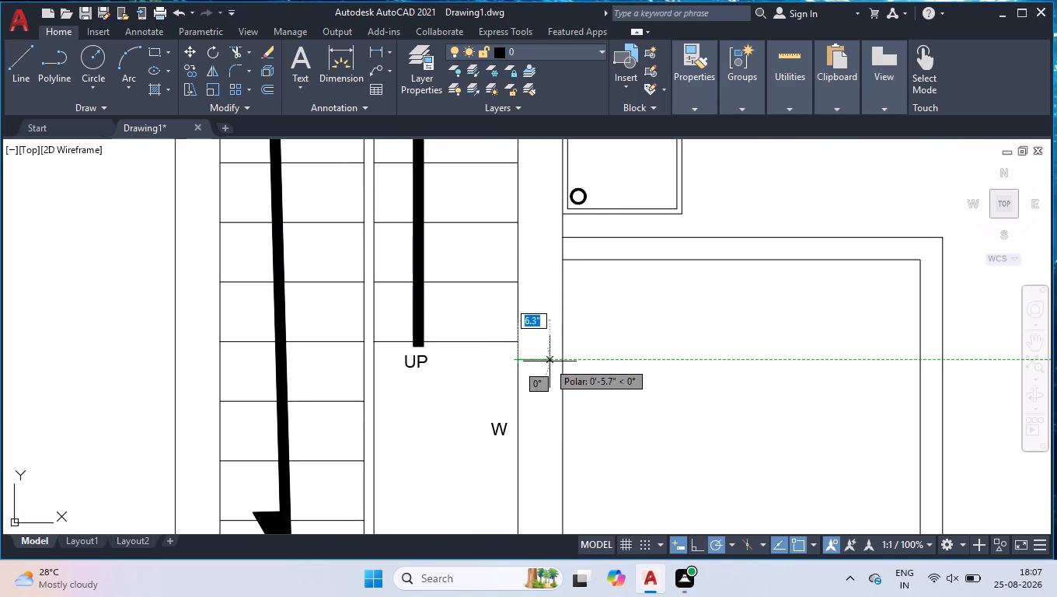
left_click(563, 360)
key("space")
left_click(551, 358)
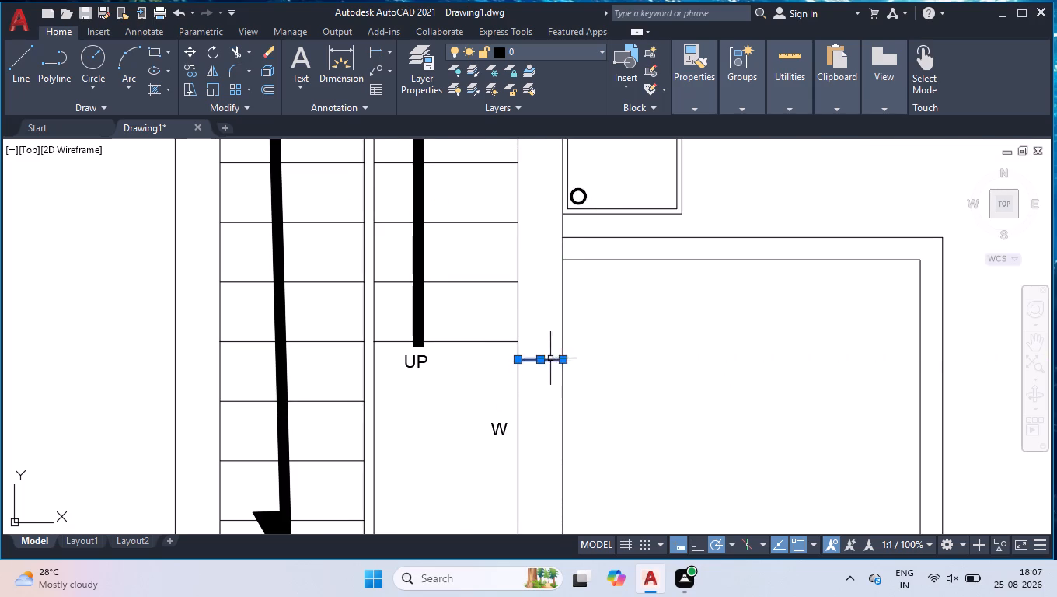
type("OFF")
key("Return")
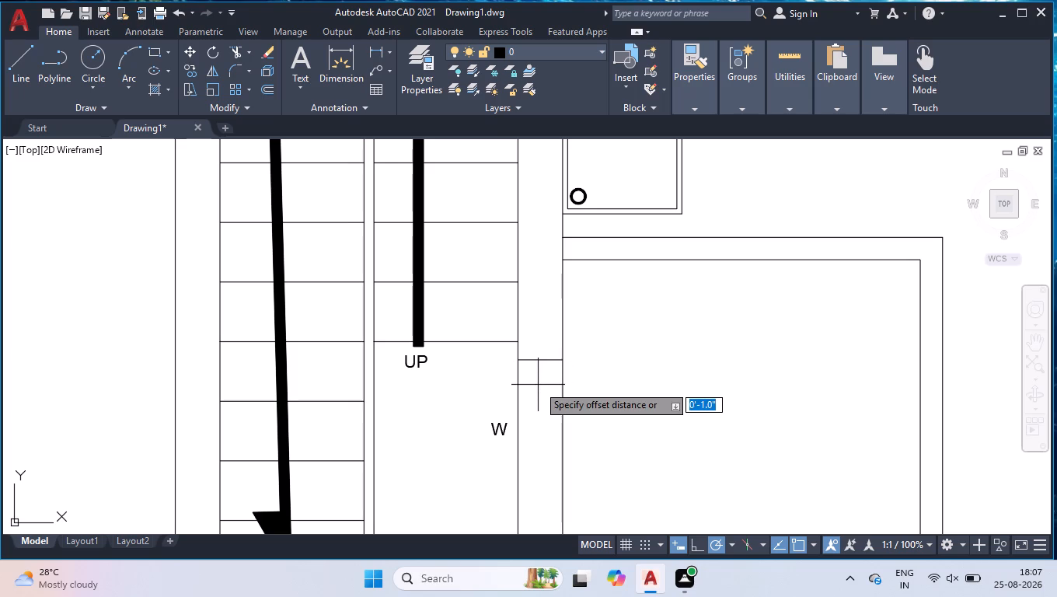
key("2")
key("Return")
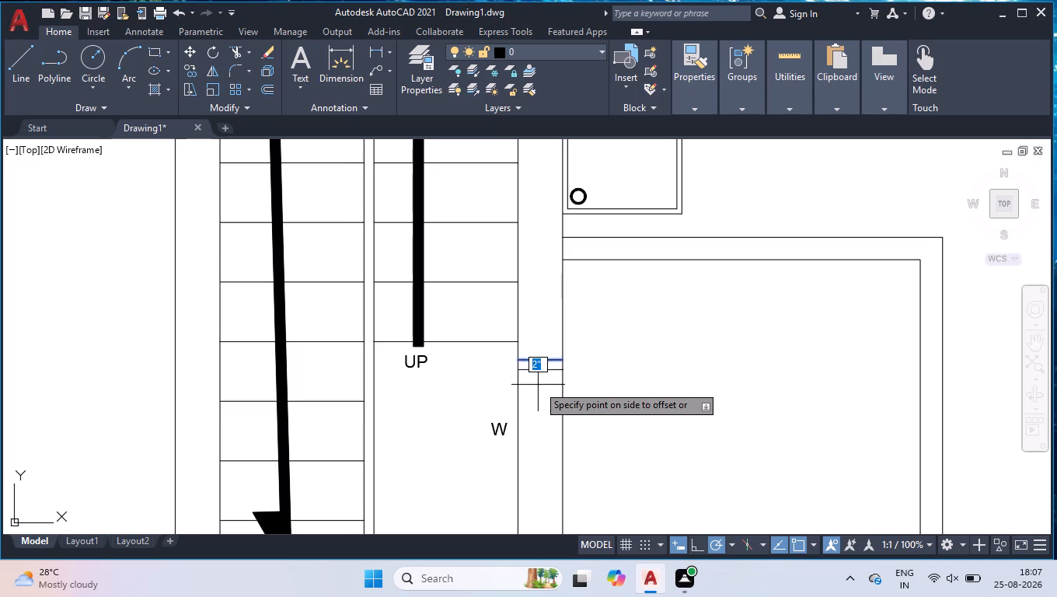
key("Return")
Offset the short line across the passage's east wall 2' downward to close the window opening beside the W label.
key("space")
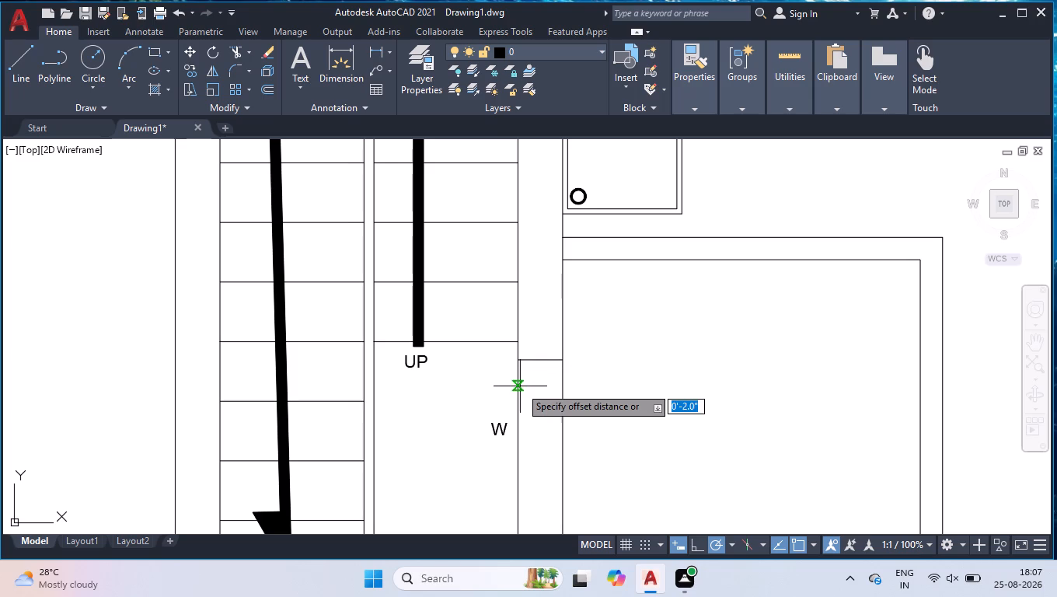
type("2'")
key("Return")
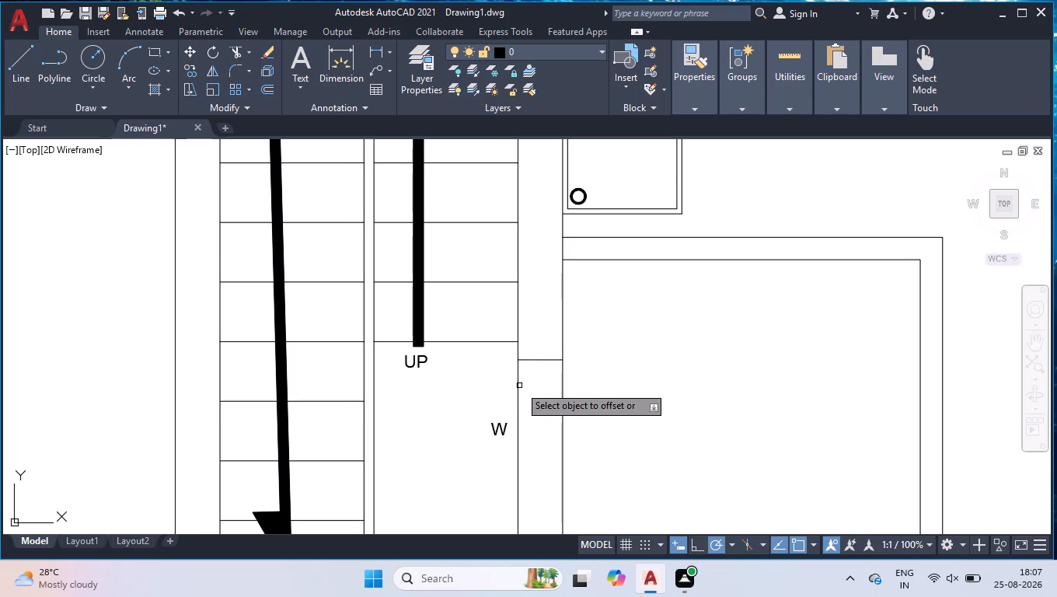
scroll(615, 358, "down", 3)
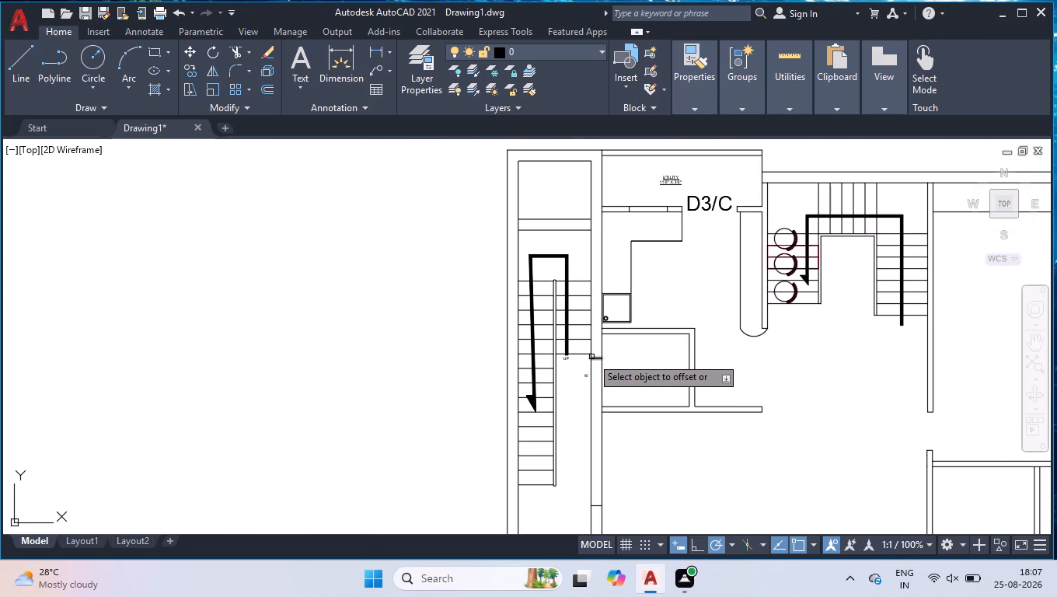
left_click(597, 360)
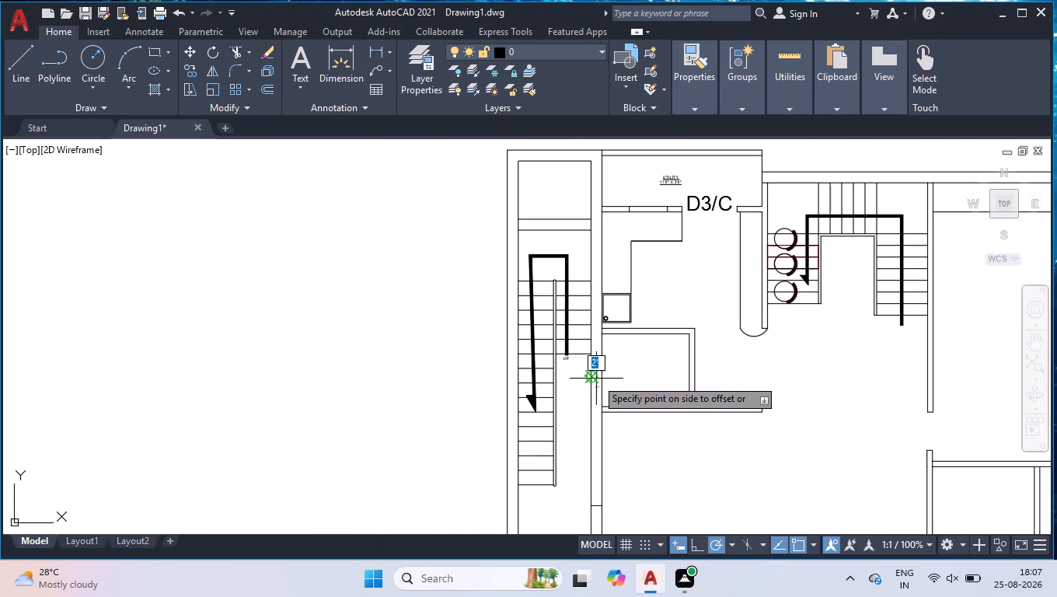
scroll(601, 389, "up", 3)
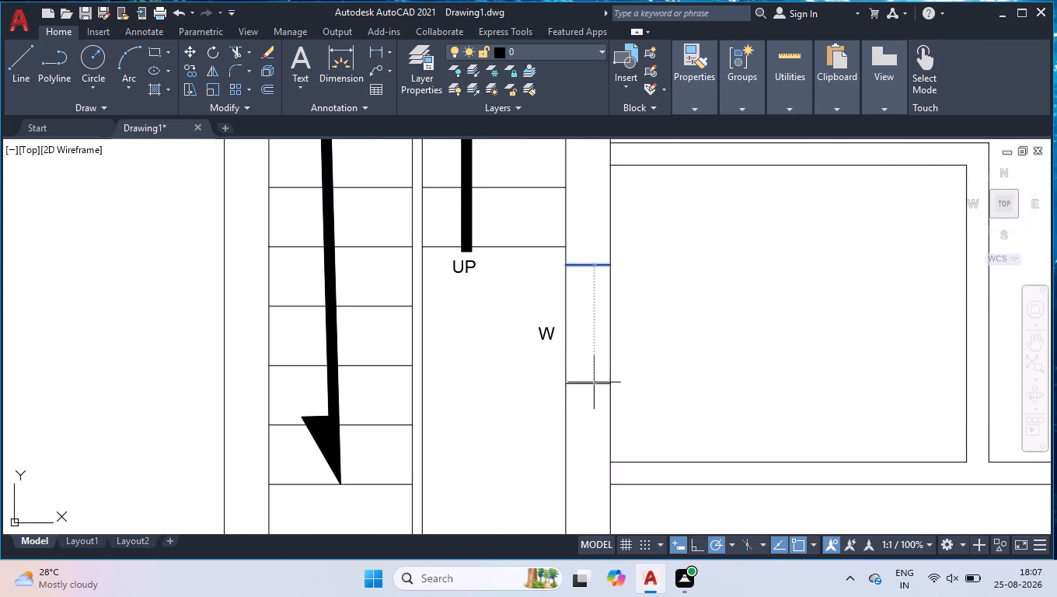
left_click(594, 382)
key("Return")
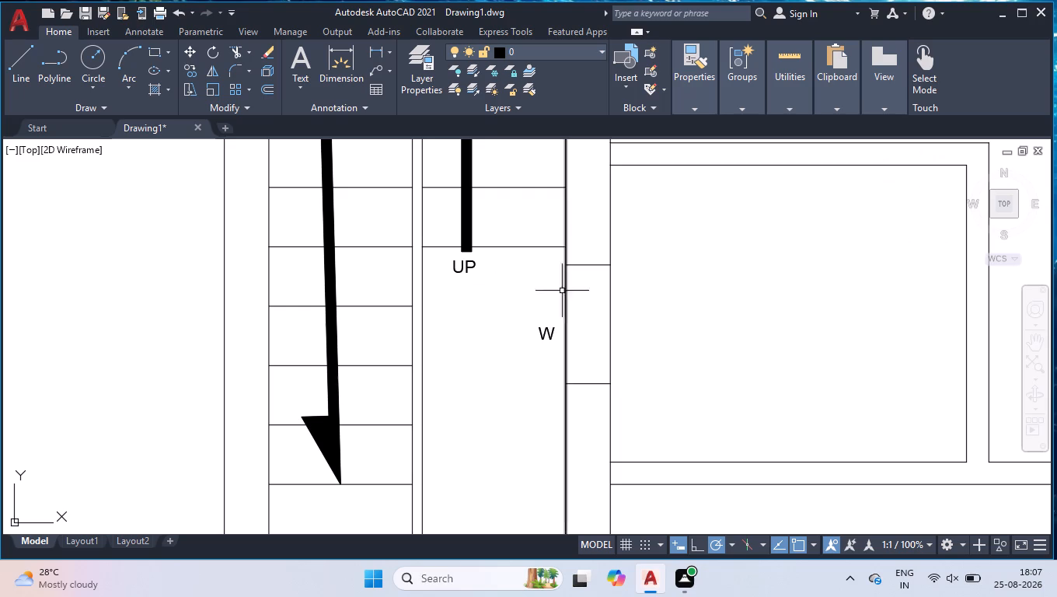
Draw a short horizontal line across the thickness of the east wall of the small room beside the W window.
scroll(531, 301, "down", 4)
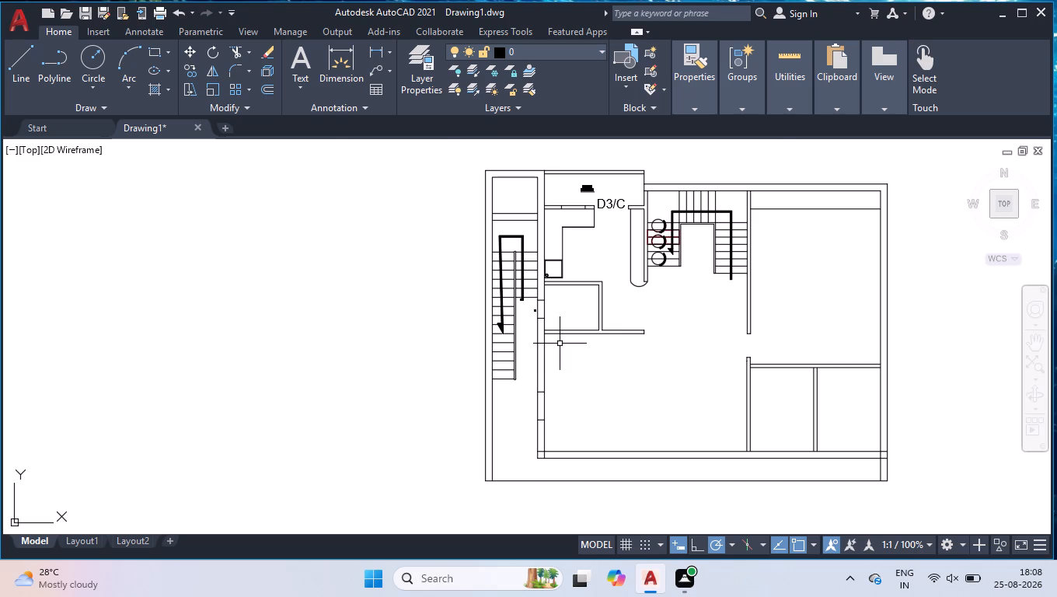
scroll(609, 302, "up", 4)
key("l")
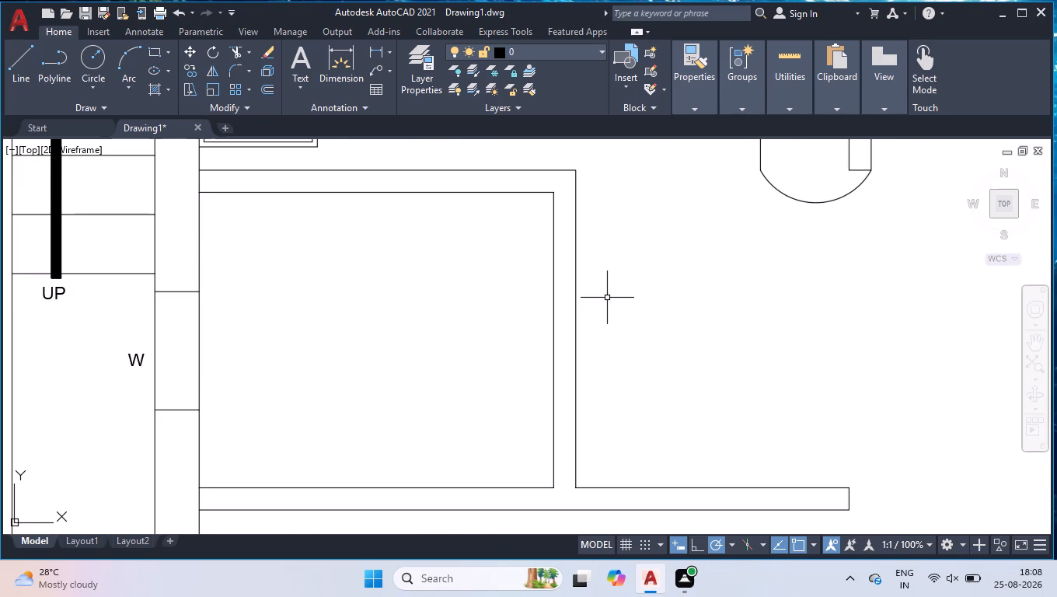
key("Return")
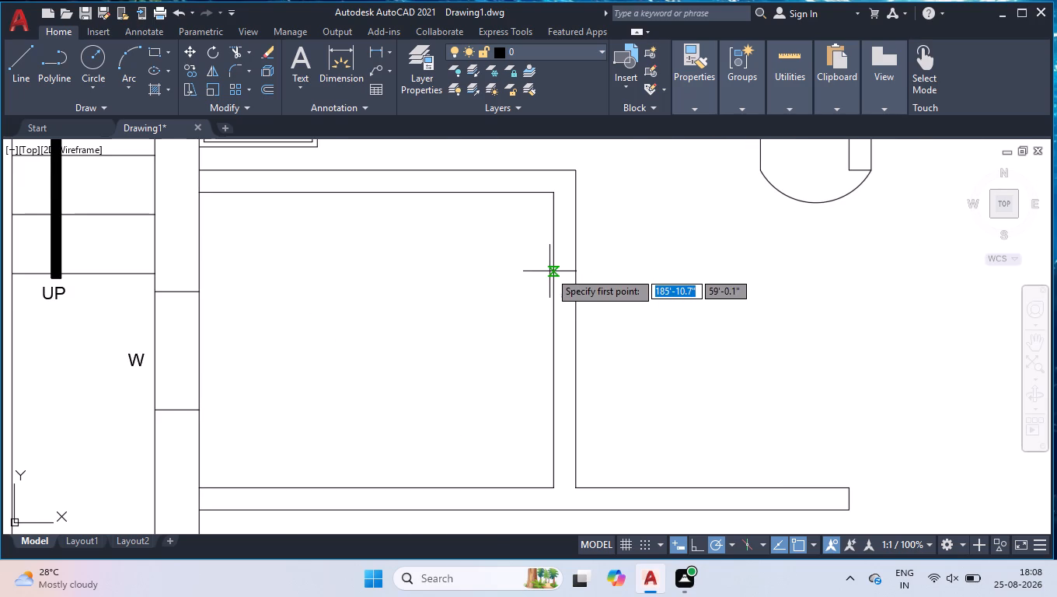
left_click(549, 270)
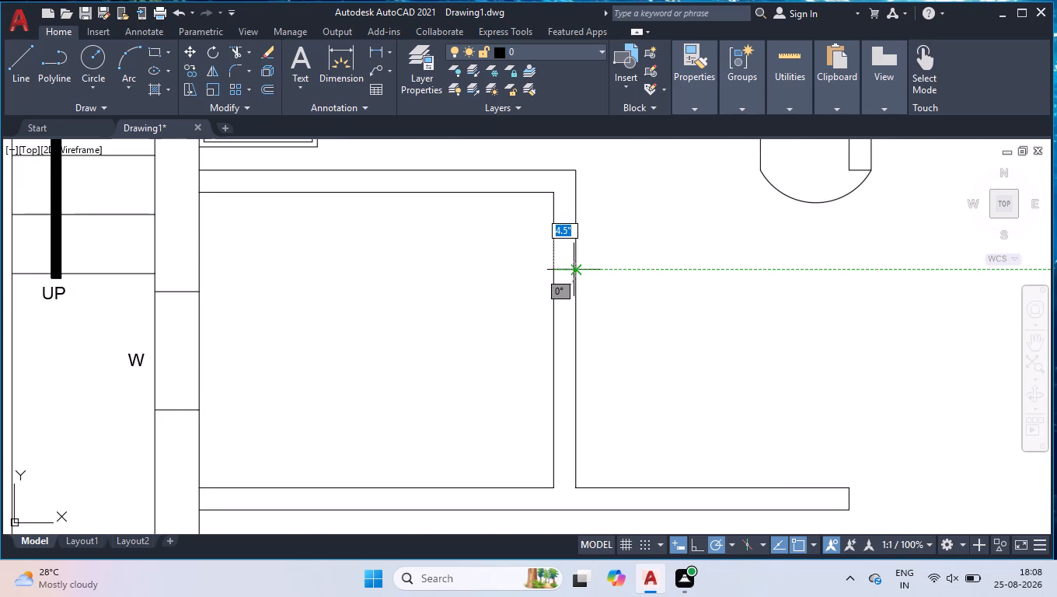
left_click(574, 270)
key("space")
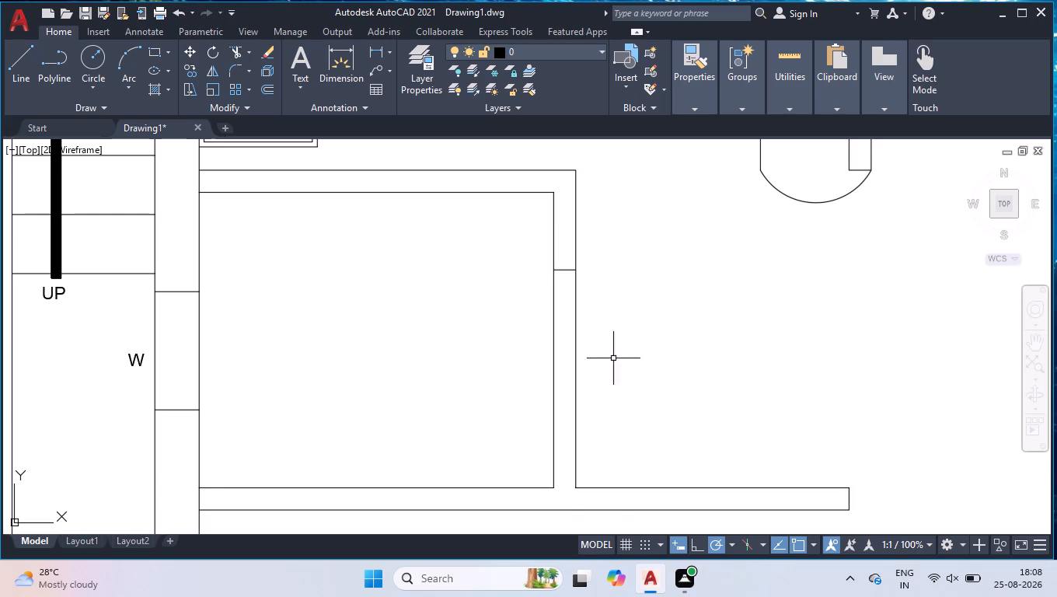
Turn on Ortho mode and move the short line straight up the small room's east wall, closer to its upper corner.
left_click(694, 543)
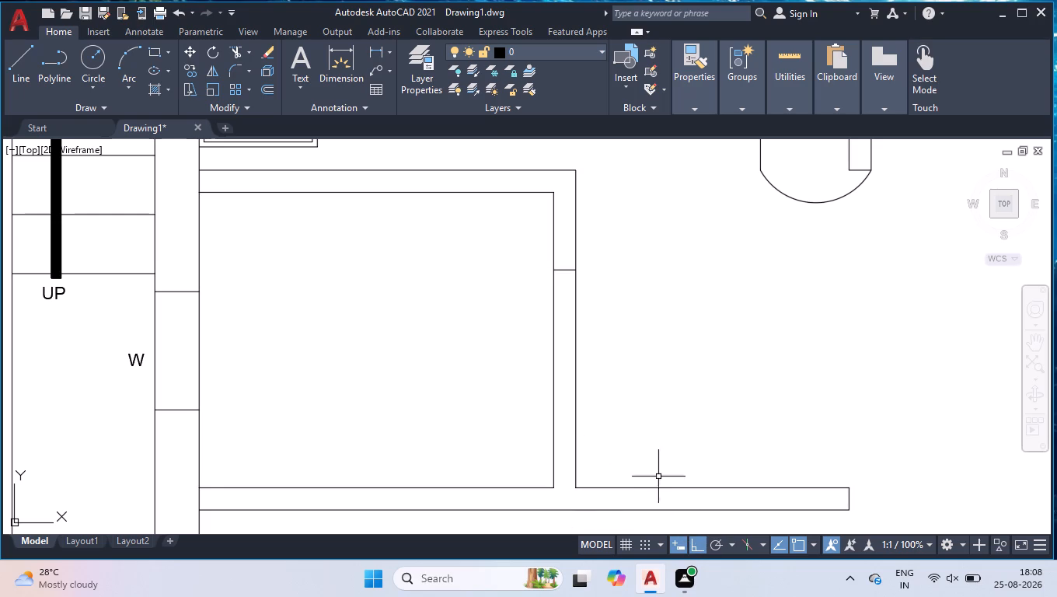
scroll(565, 274, "up", 3)
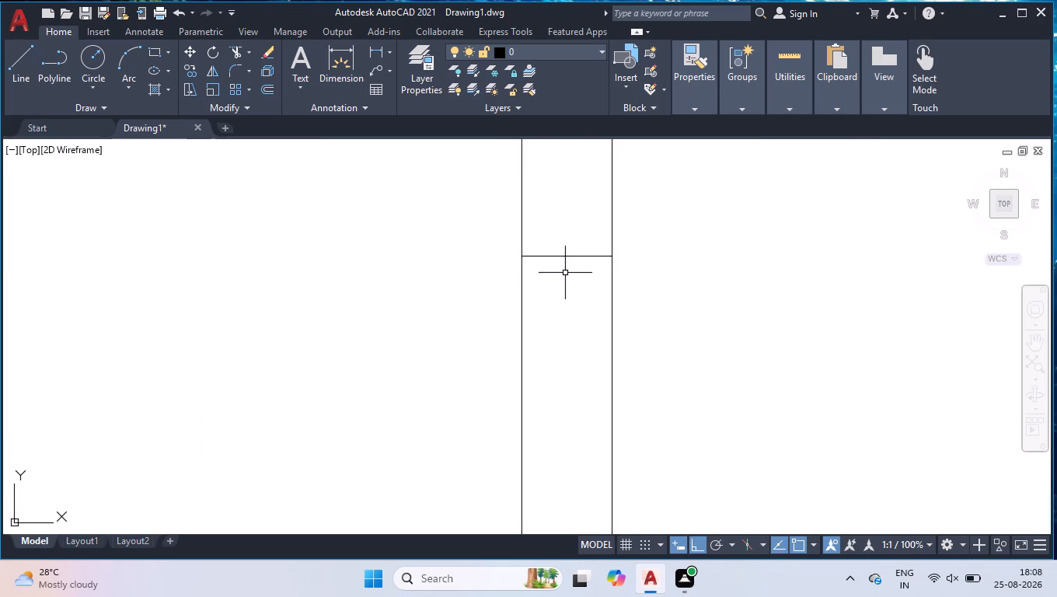
left_click(565, 260)
left_click(556, 230)
scroll(572, 276, "down", 2)
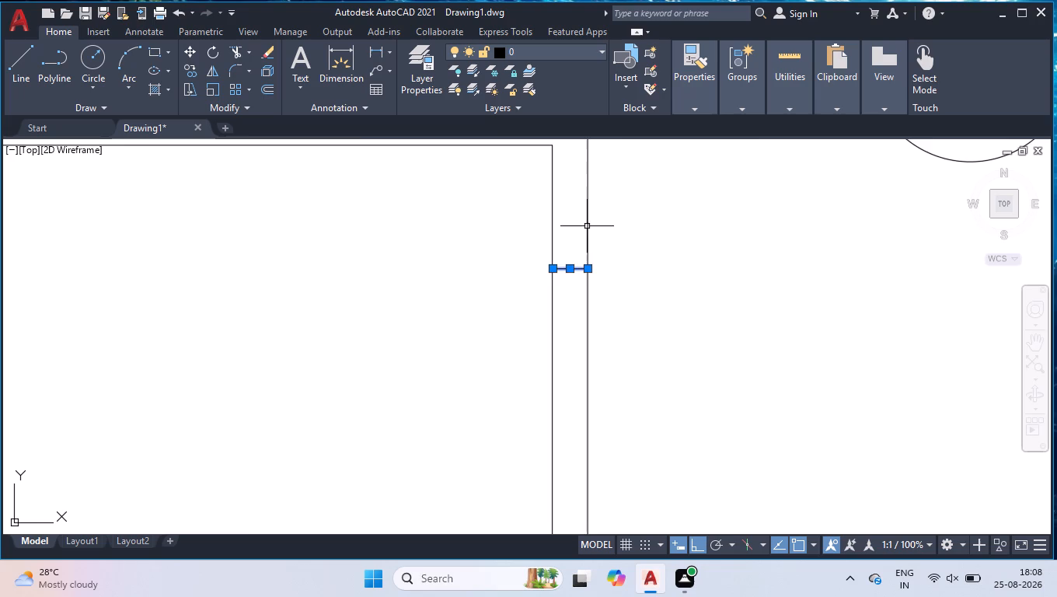
scroll(589, 197, "down", 2)
scroll(559, 146, "up", 2)
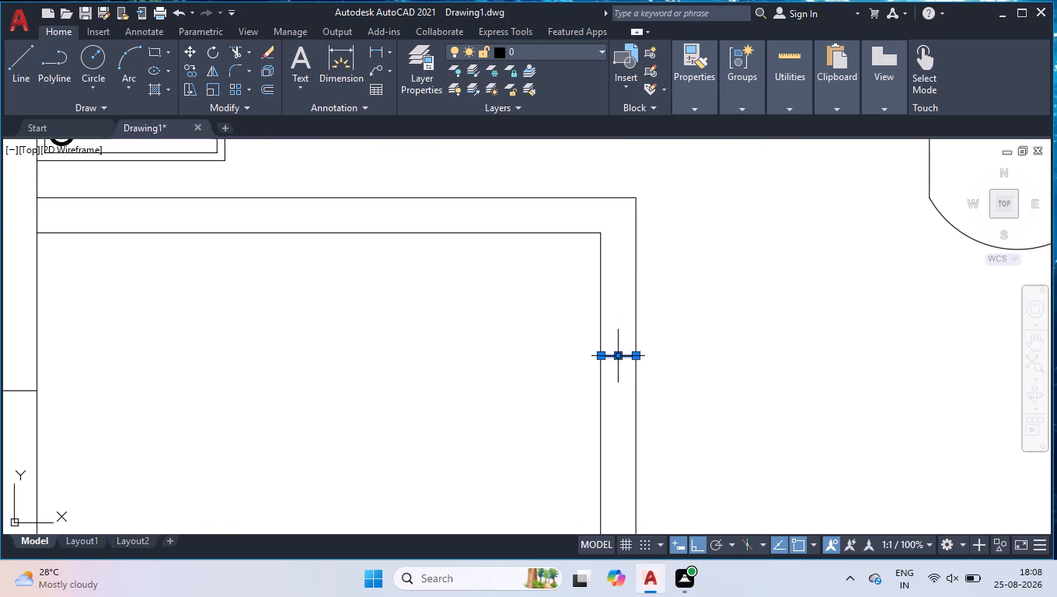
left_click(621, 356)
left_click(621, 306)
Offset the short line on the small room's east wall 3' downward to mark the door opening.
type("OFF")
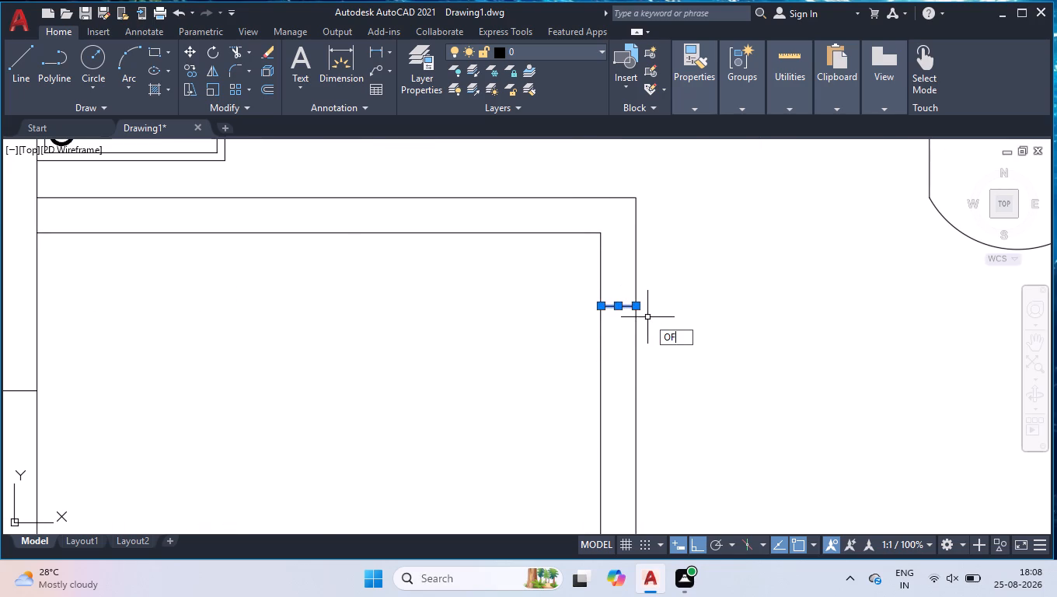
key("Return")
key("3")
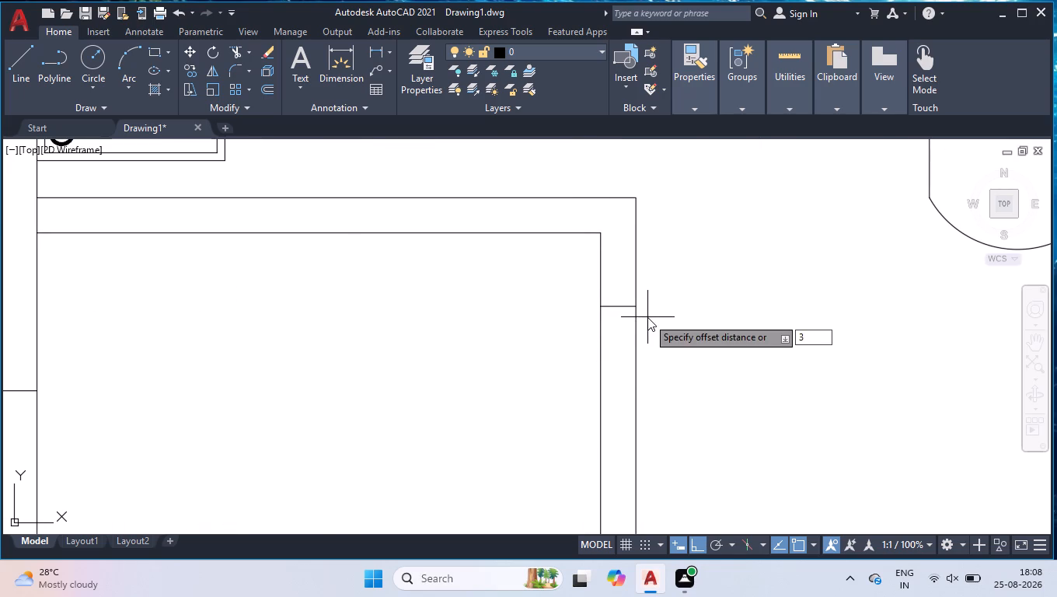
key("apostrophe")
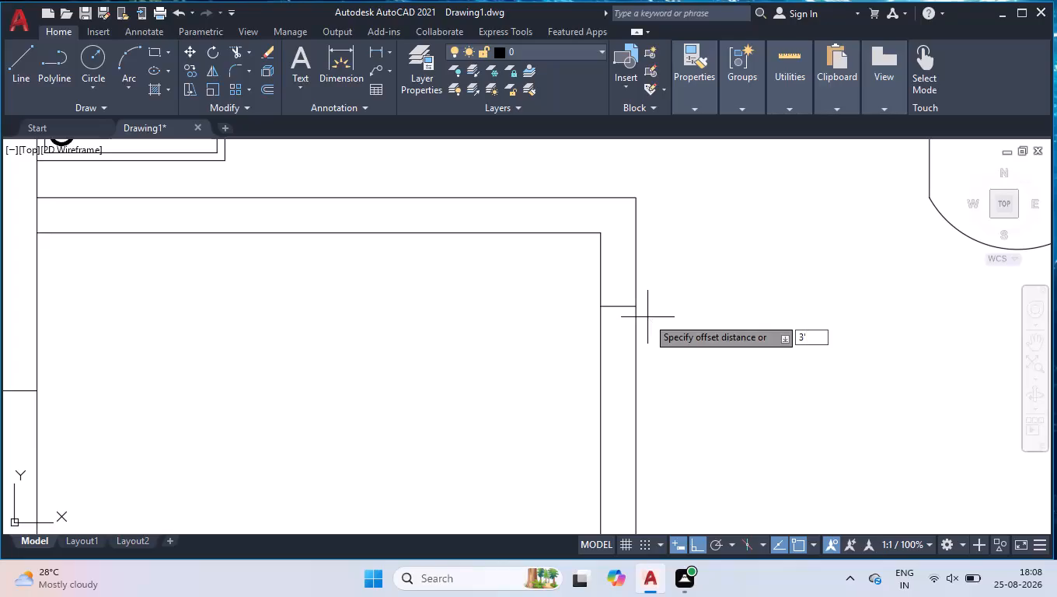
key("Return")
scroll(648, 292, "down", 2)
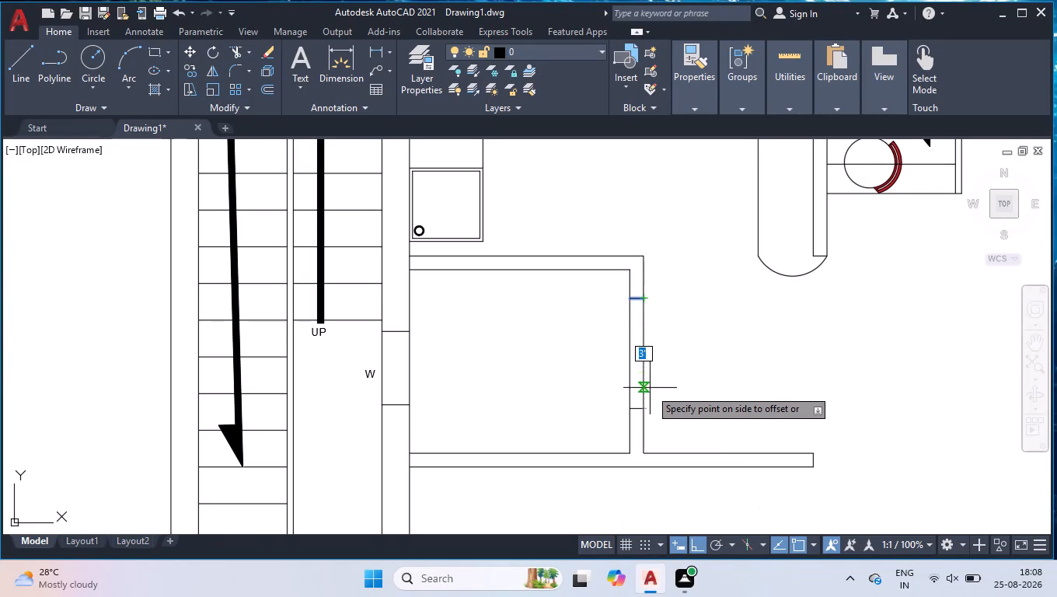
left_click(651, 394)
key("Return")
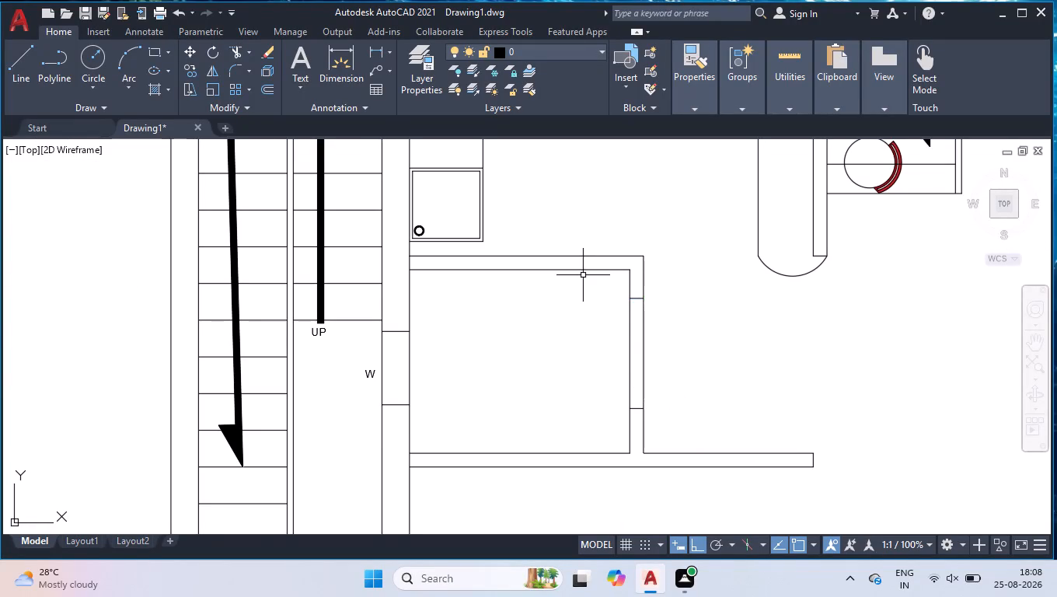
Trim both wall lines between the two marks to open the doorway in the small room's east wall.
type("TR")
key("Return")
left_click(569, 369)
left_click(734, 354)
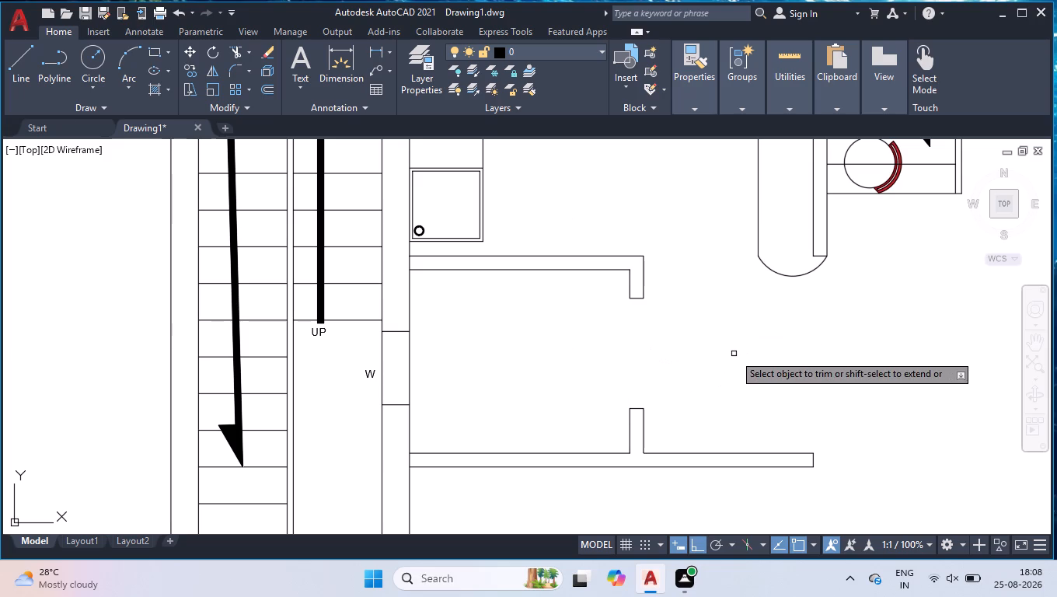
key("Return")
Draw a rectangle about 1'-4" wide by 2'-4" high inside the small room, just east of the W window.
scroll(725, 354, "down", 2)
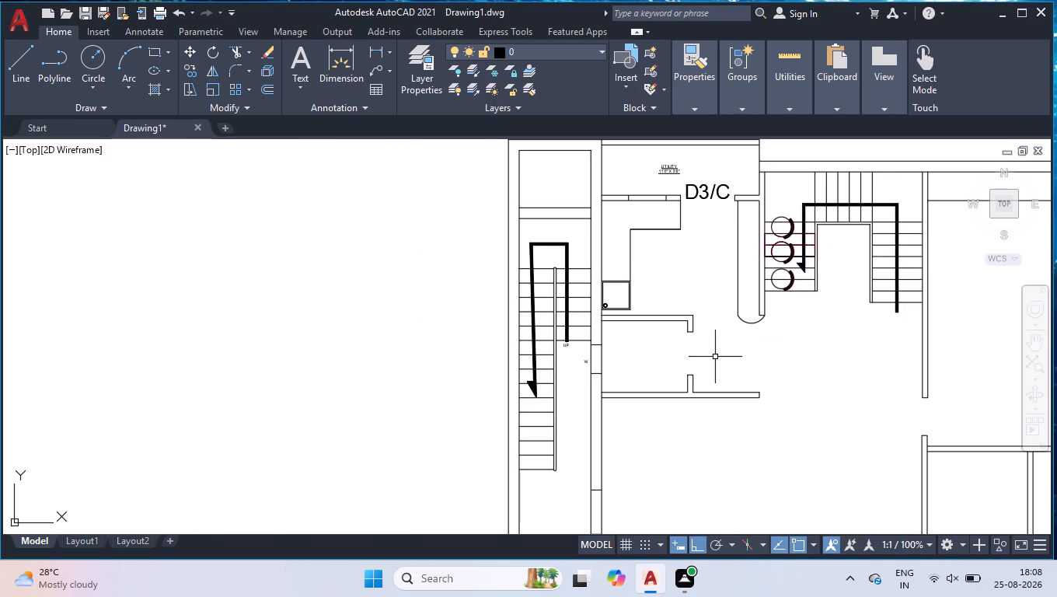
scroll(706, 366, "down", 1)
scroll(854, 363, "up", 2)
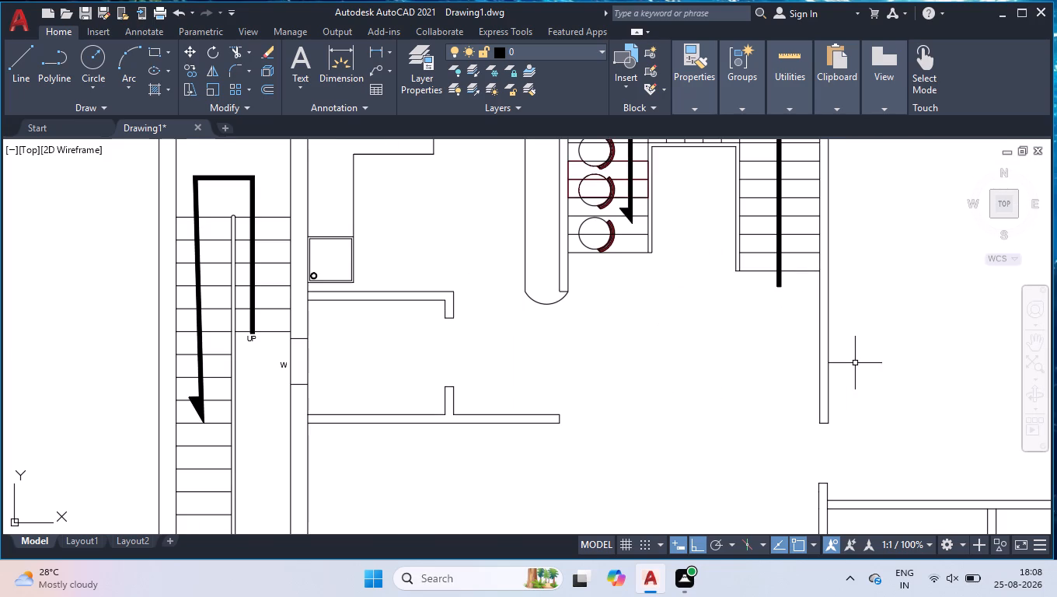
scroll(674, 350, "down", 2)
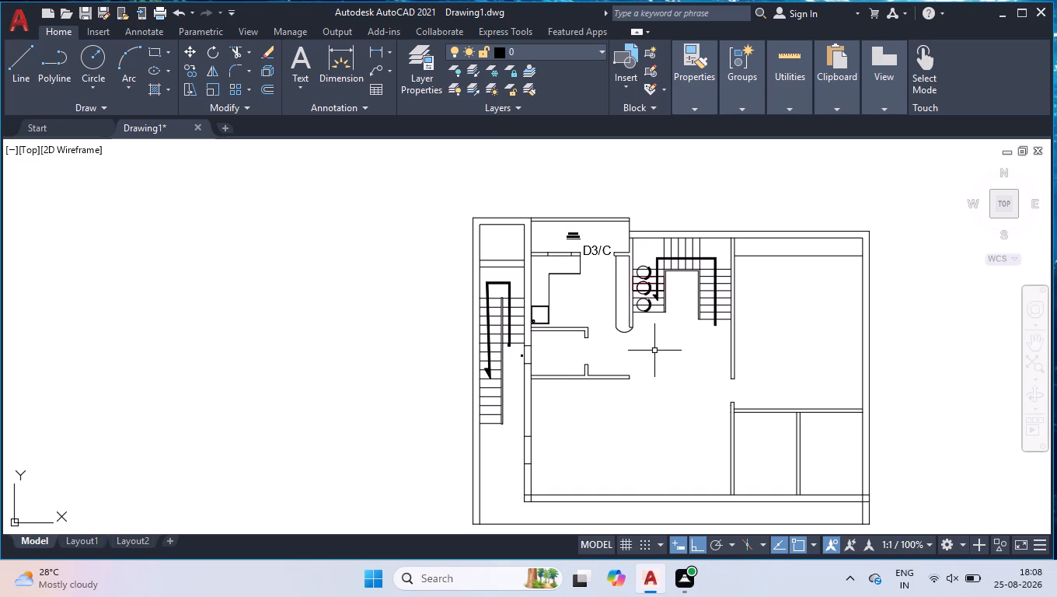
scroll(564, 368, "up", 3)
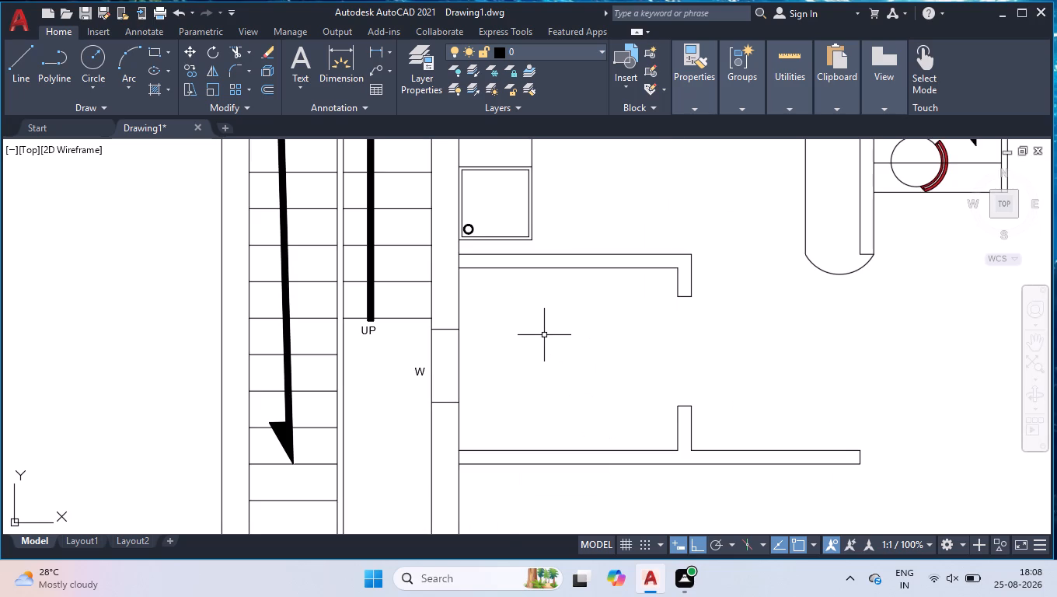
type("REC")
key("Return")
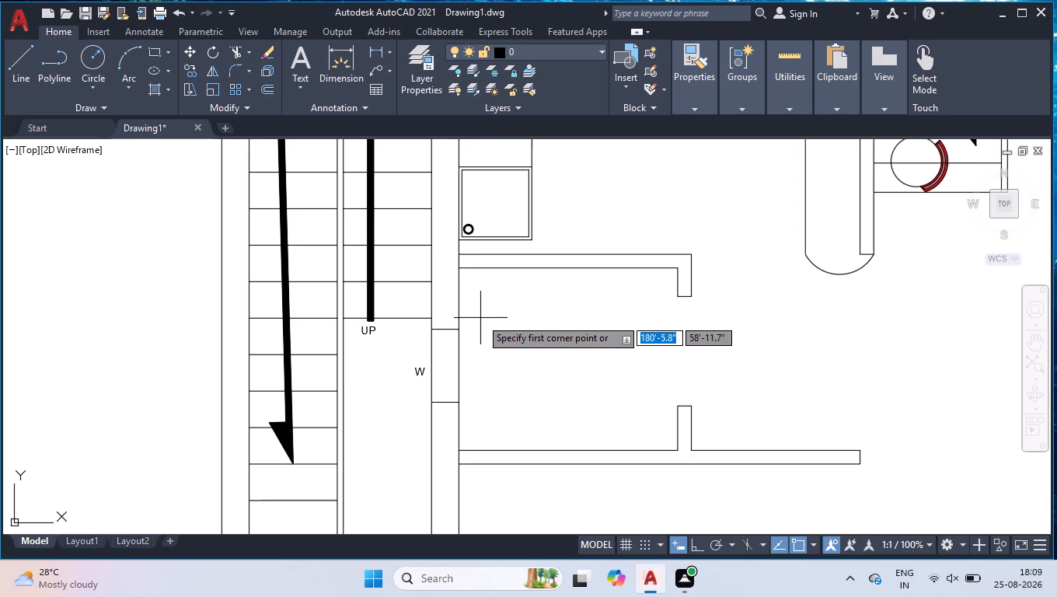
scroll(463, 326, "up", 1)
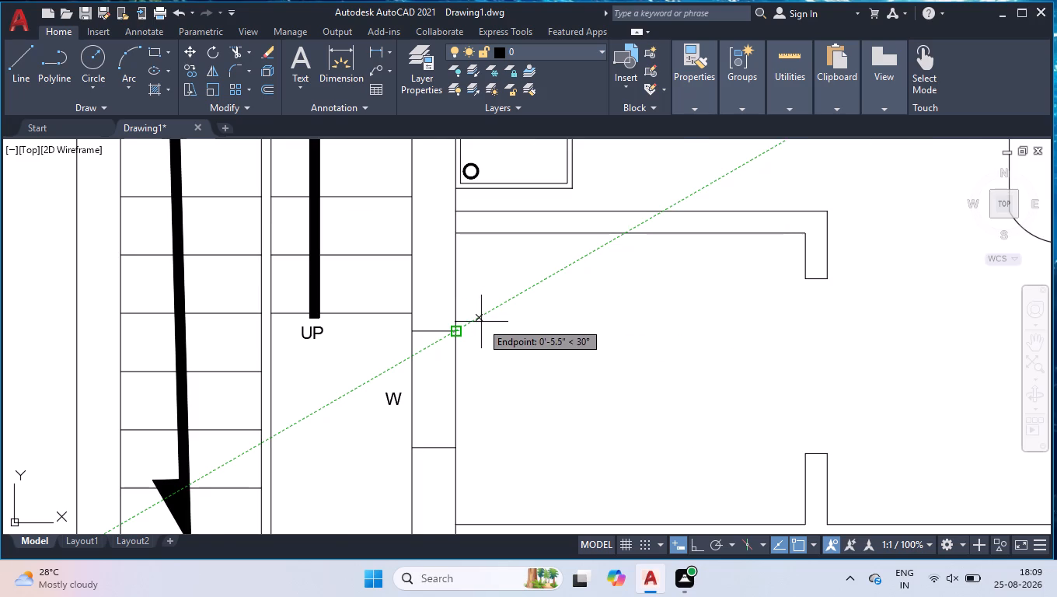
left_click(469, 319)
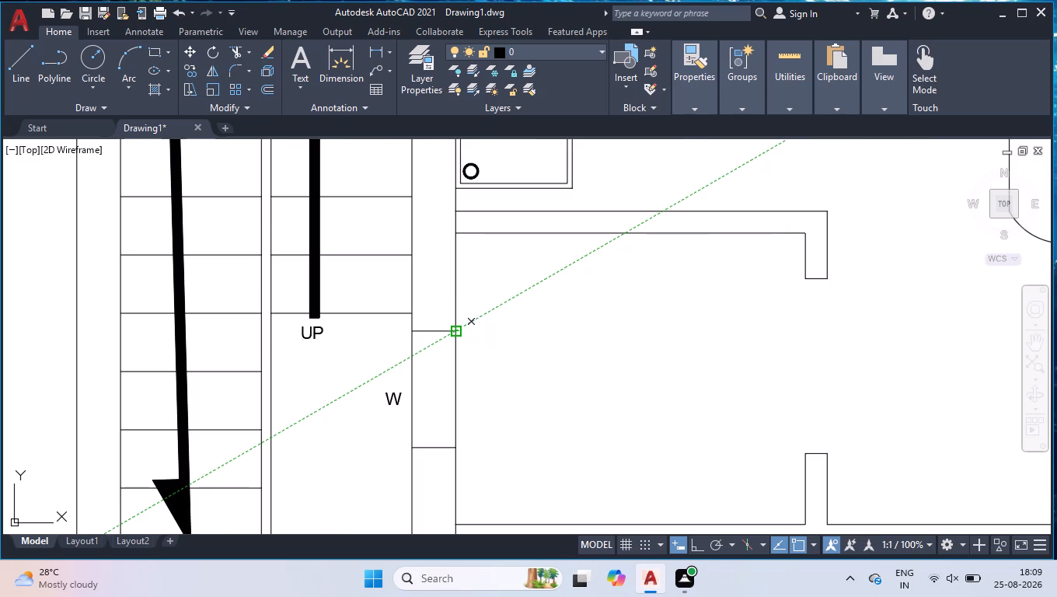
left_click(548, 460)
Offset the rectangle beside the W window 1" inward to give it a double outline.
type("OFF")
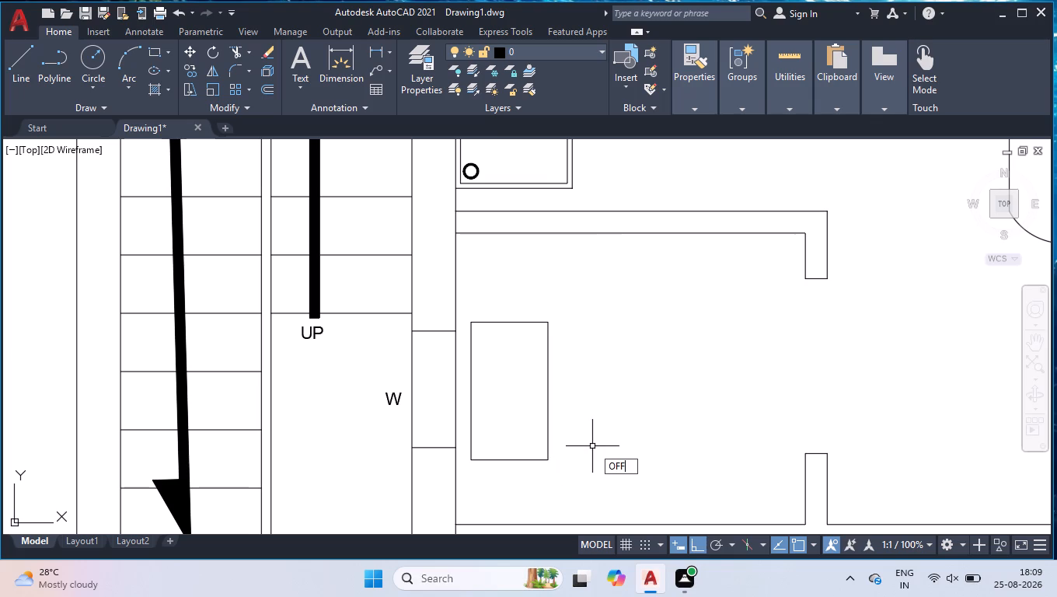
key("Return")
key("1")
key("Return")
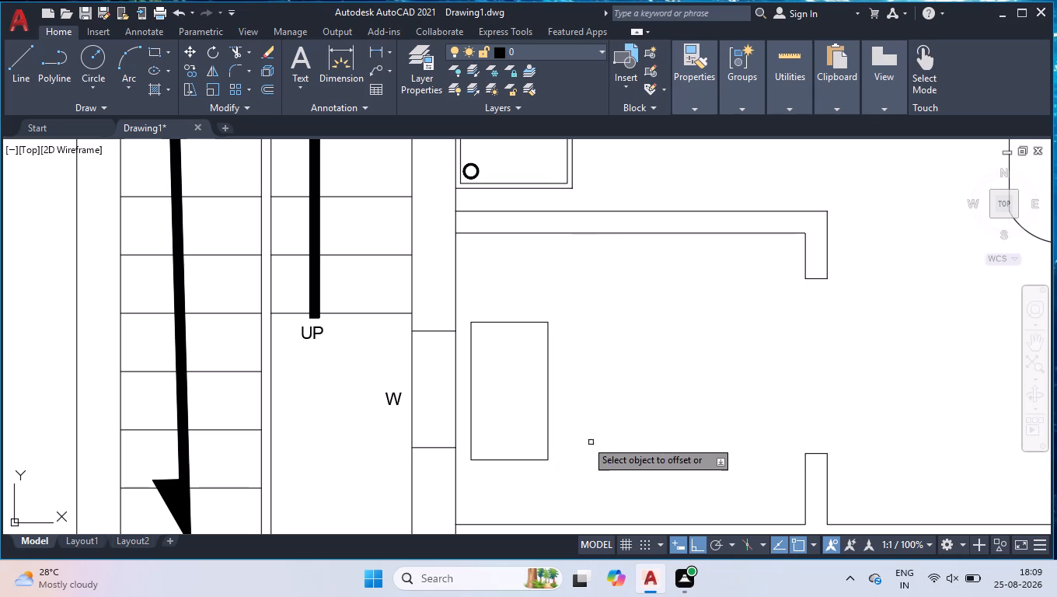
left_click(557, 415)
left_click(542, 416)
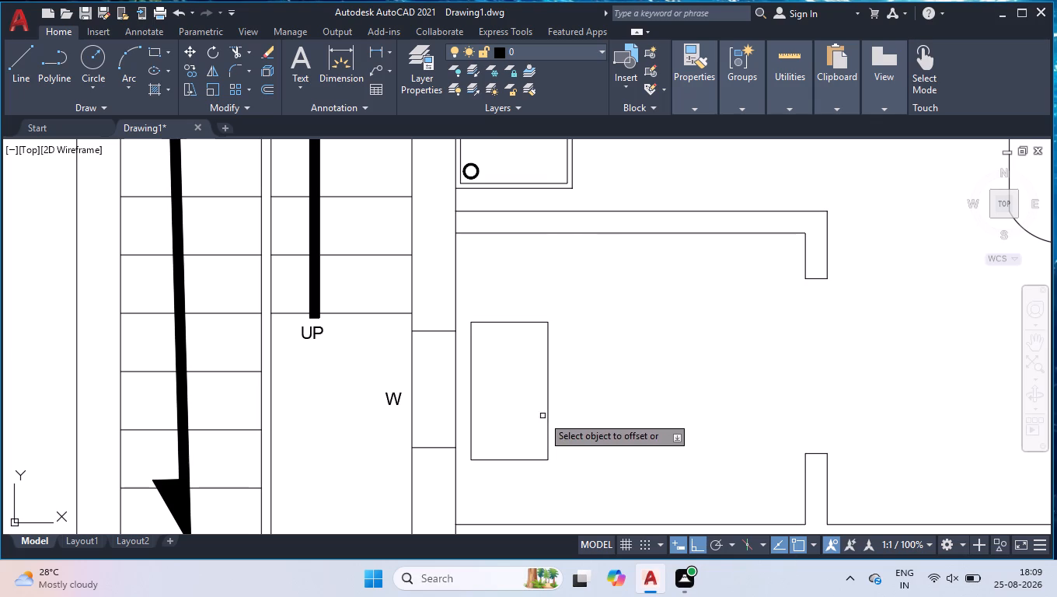
left_click(548, 413)
left_click(534, 416)
key("Return")
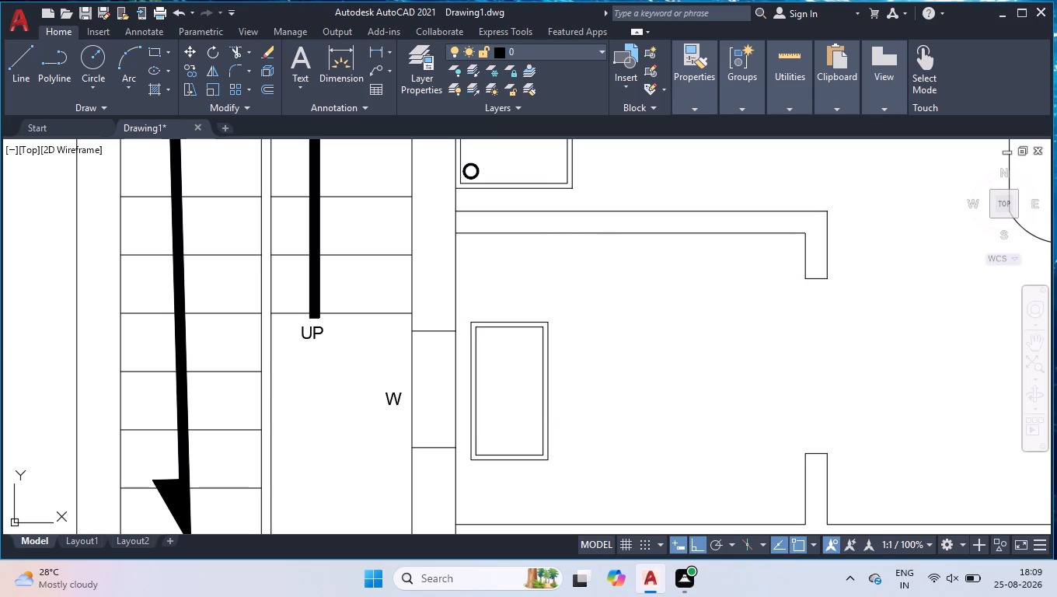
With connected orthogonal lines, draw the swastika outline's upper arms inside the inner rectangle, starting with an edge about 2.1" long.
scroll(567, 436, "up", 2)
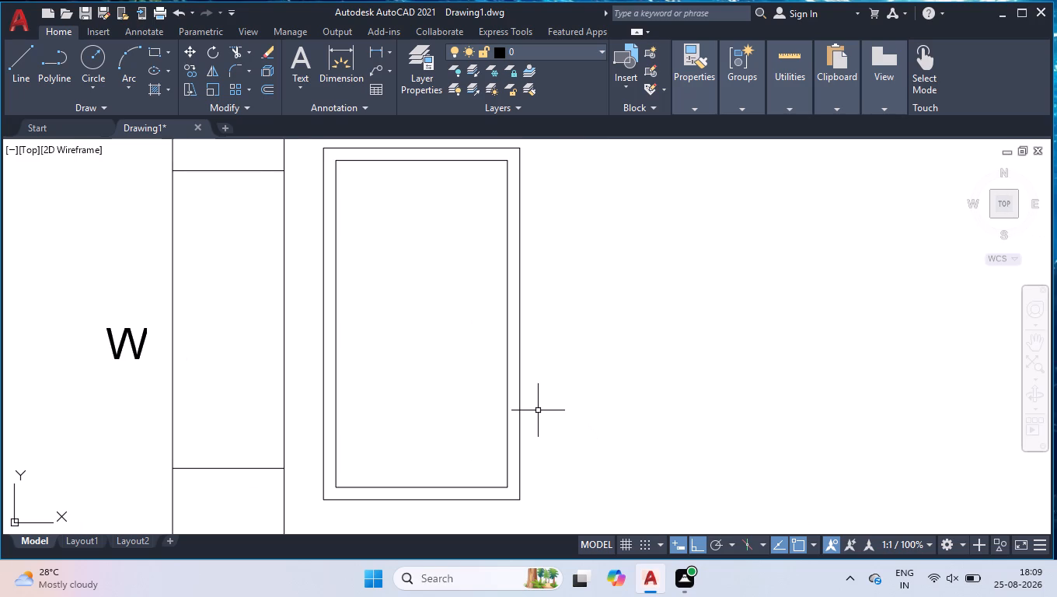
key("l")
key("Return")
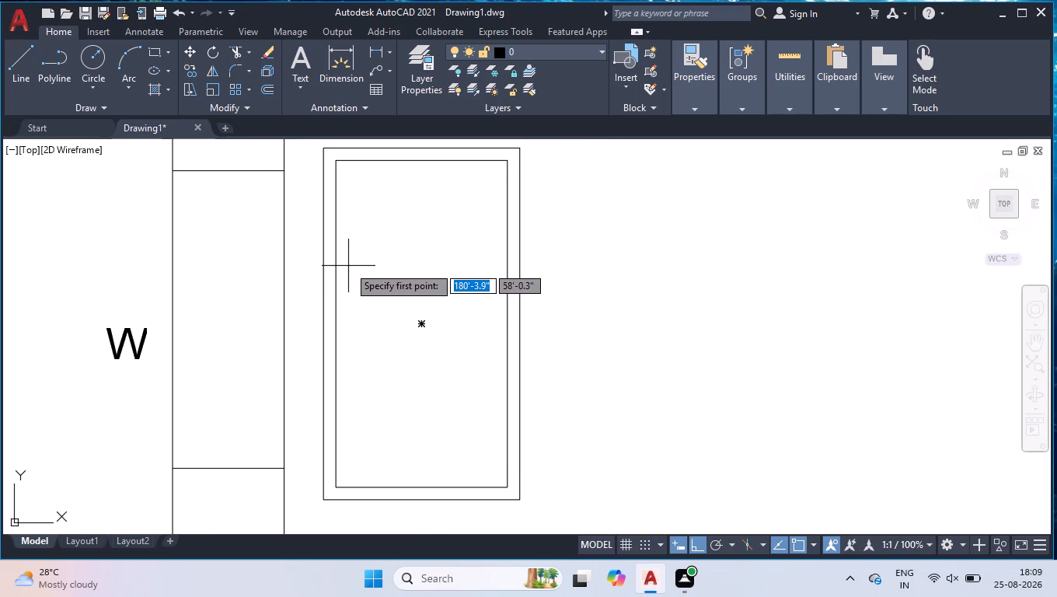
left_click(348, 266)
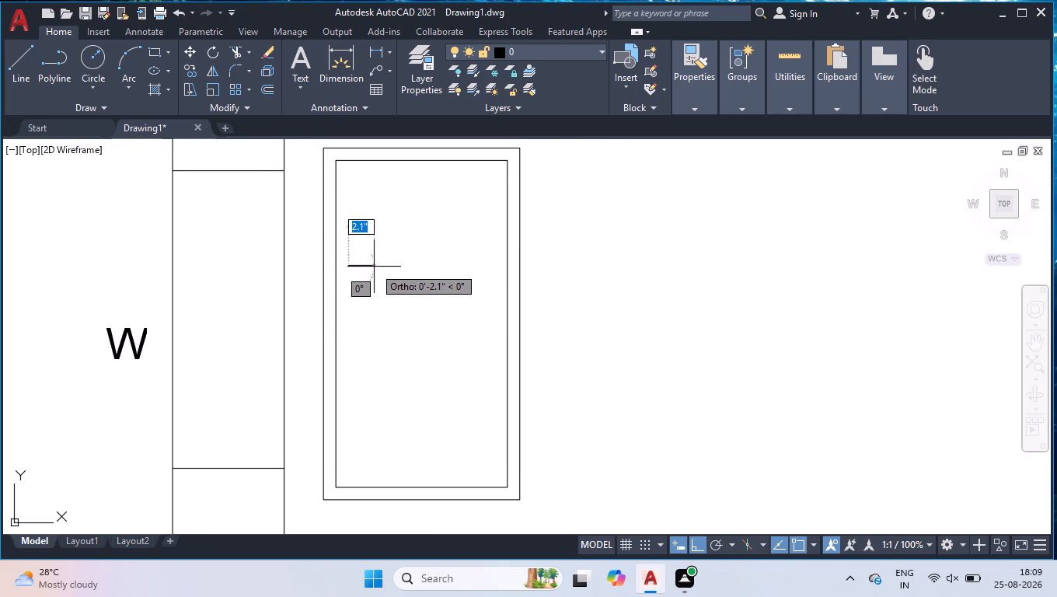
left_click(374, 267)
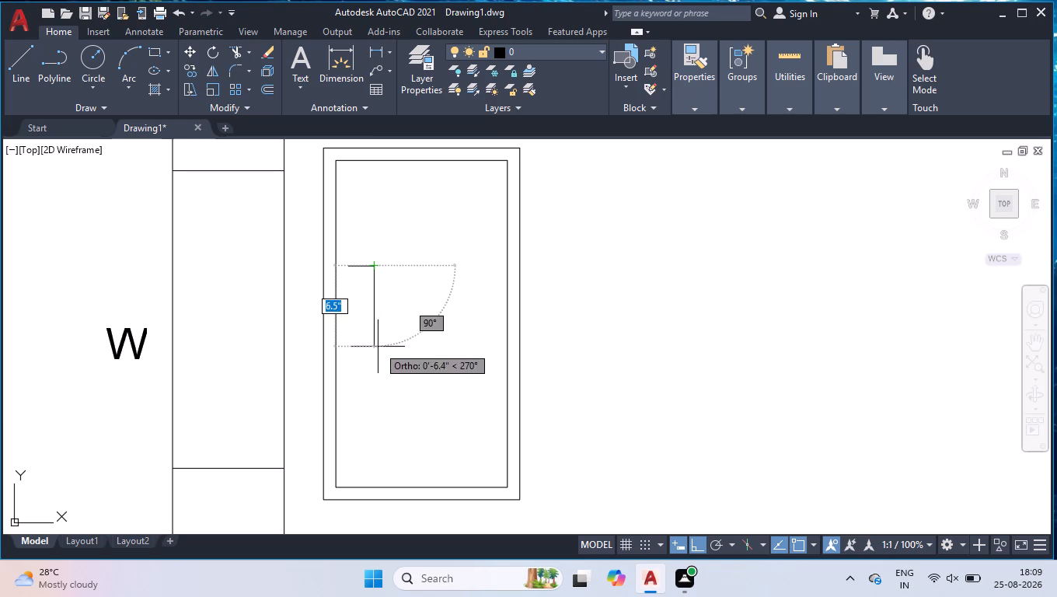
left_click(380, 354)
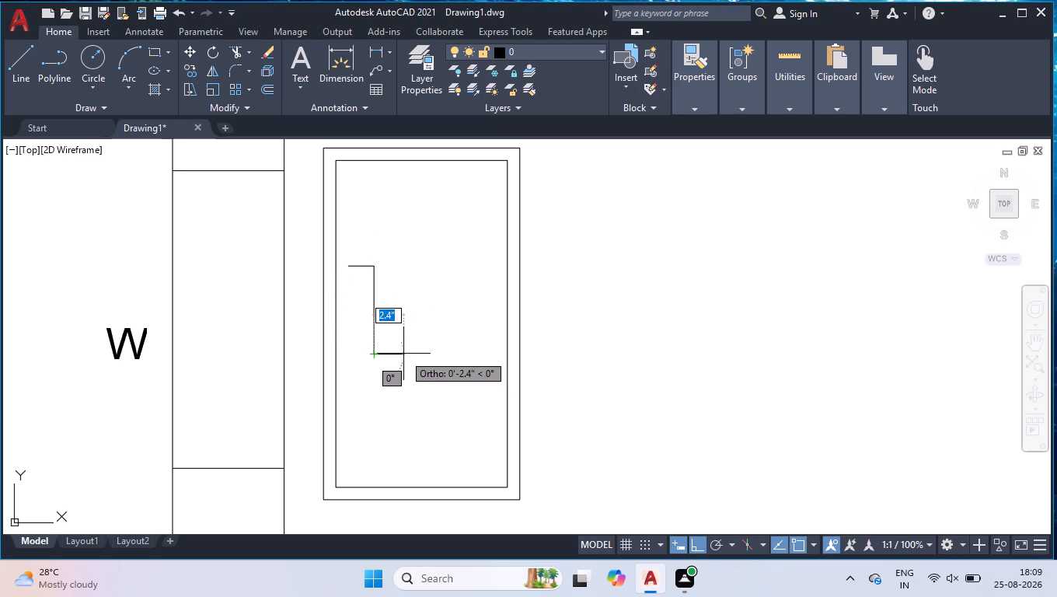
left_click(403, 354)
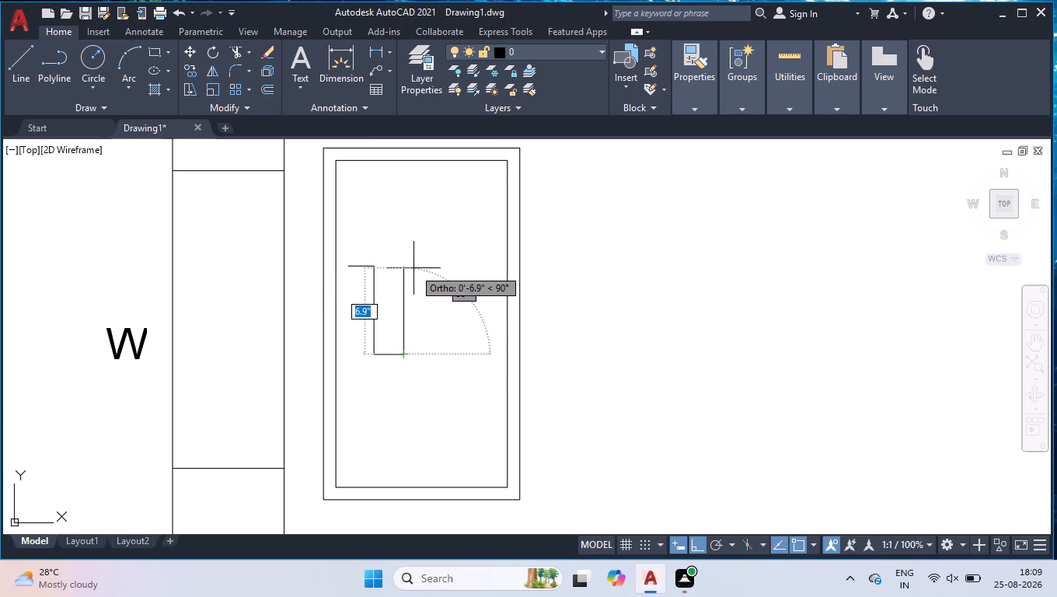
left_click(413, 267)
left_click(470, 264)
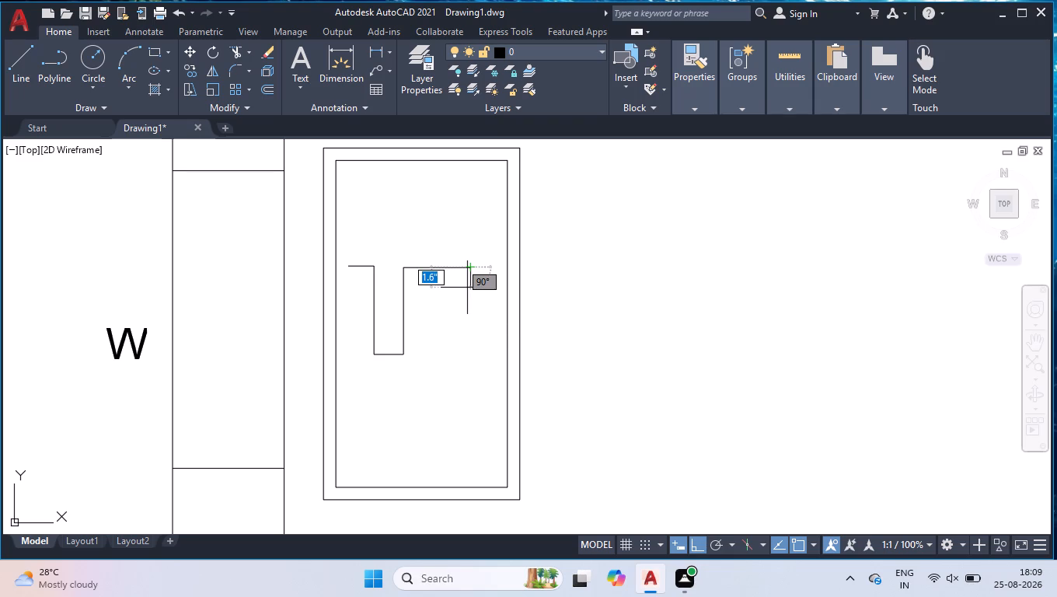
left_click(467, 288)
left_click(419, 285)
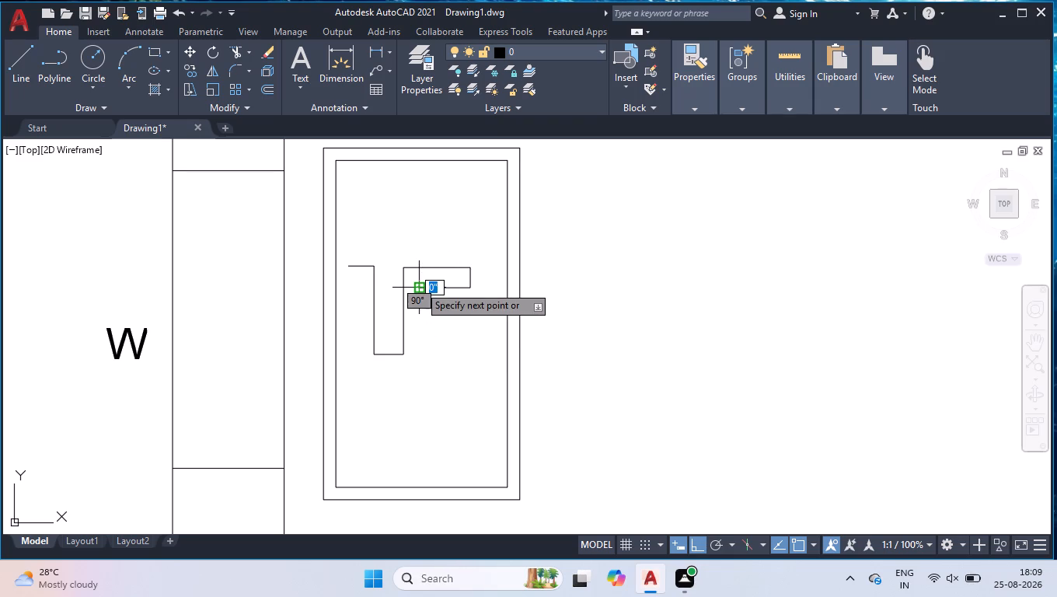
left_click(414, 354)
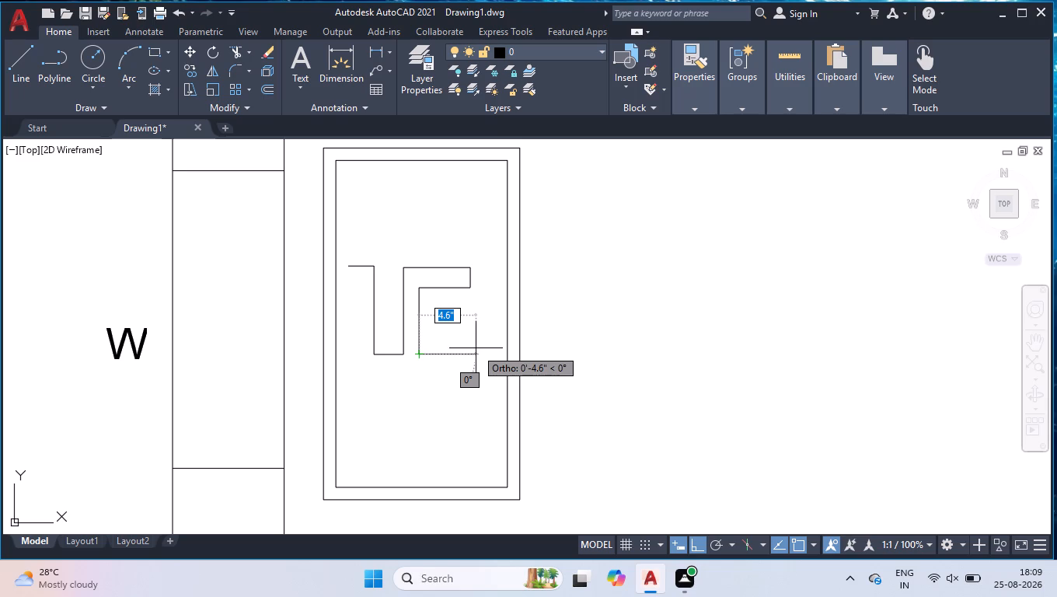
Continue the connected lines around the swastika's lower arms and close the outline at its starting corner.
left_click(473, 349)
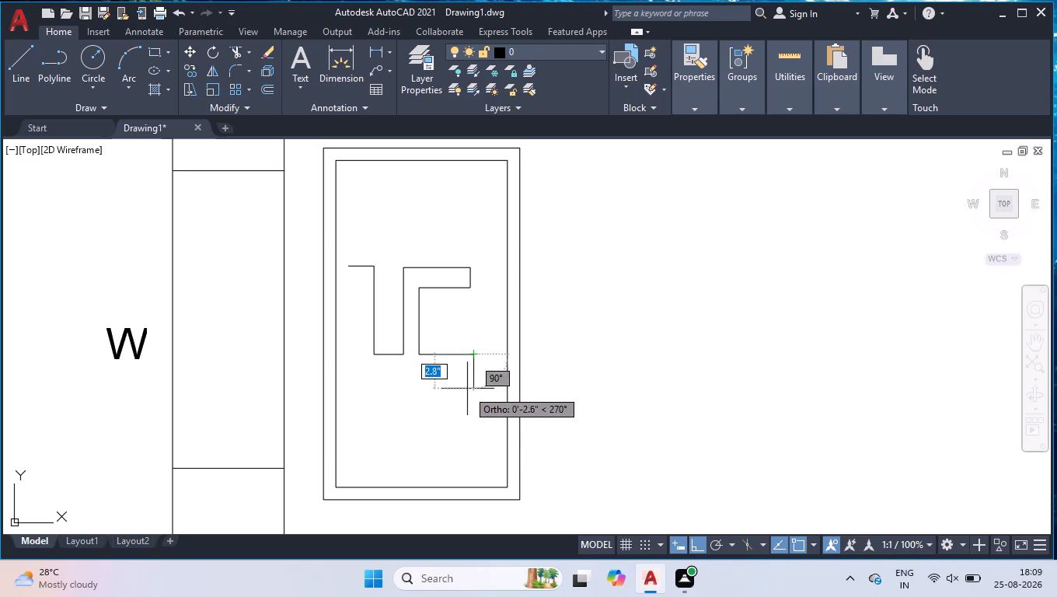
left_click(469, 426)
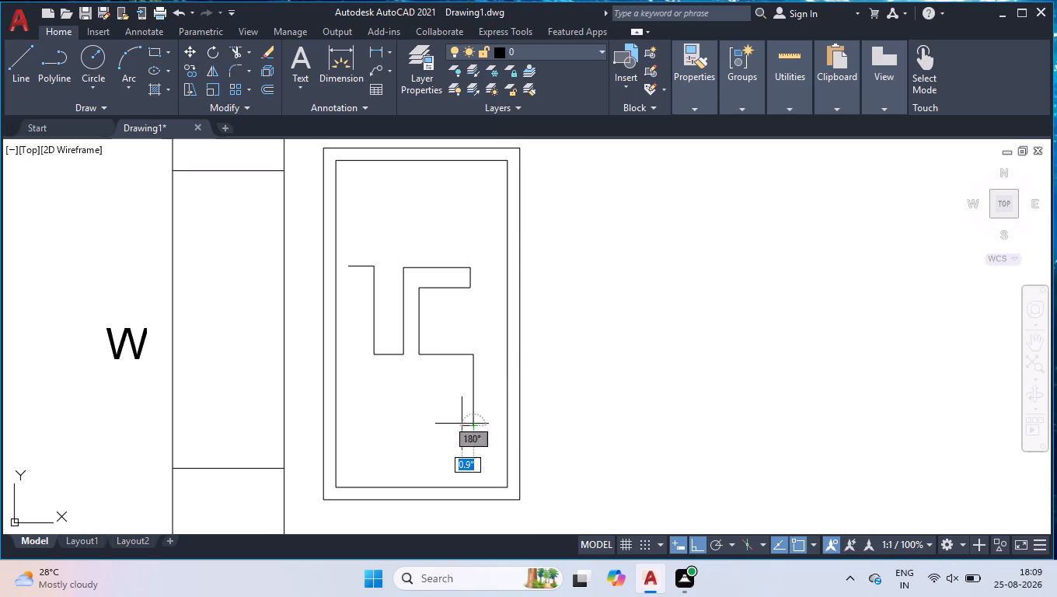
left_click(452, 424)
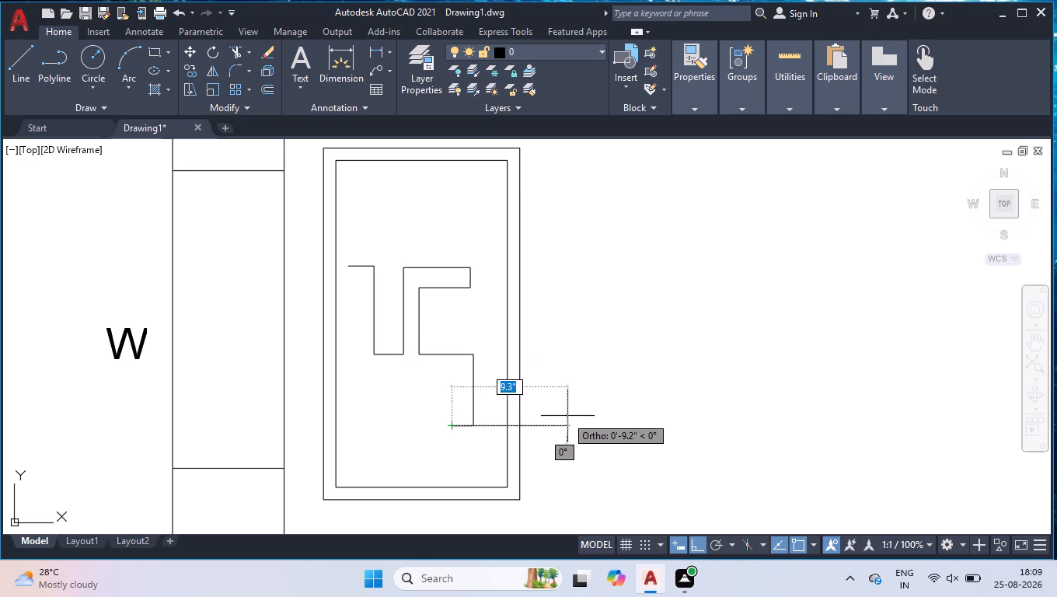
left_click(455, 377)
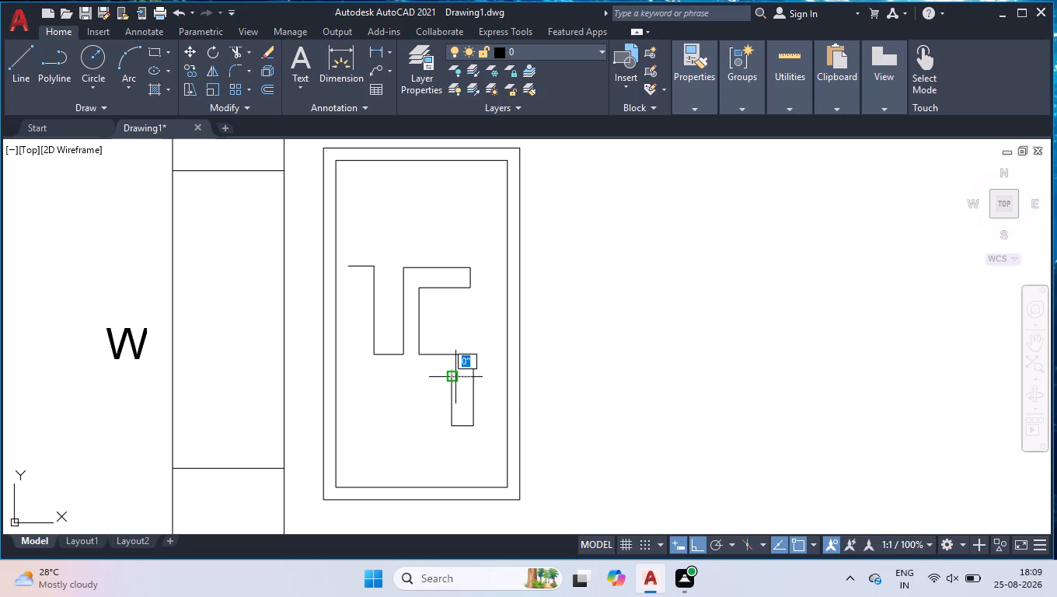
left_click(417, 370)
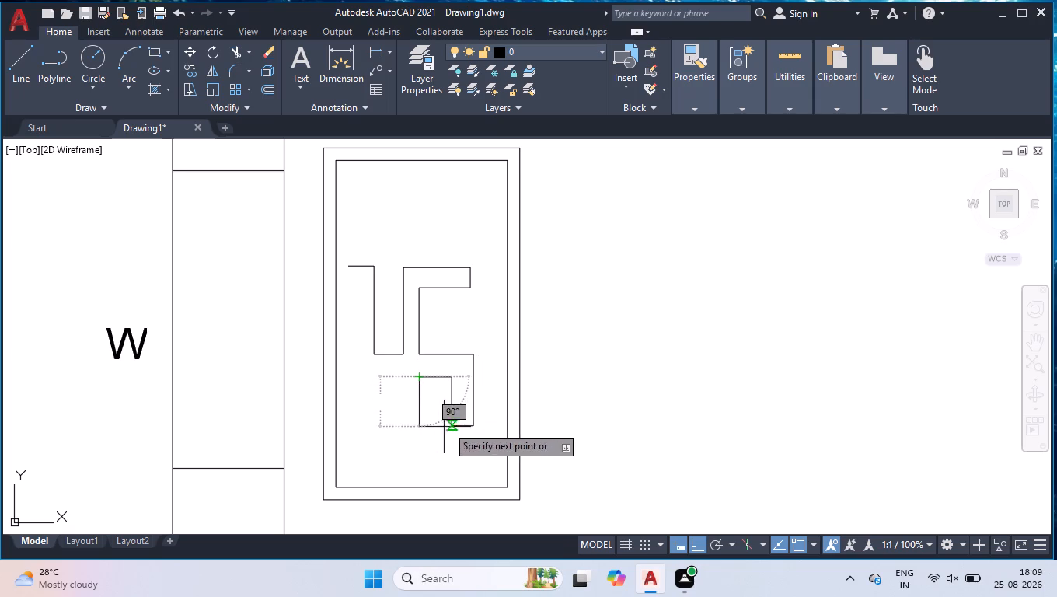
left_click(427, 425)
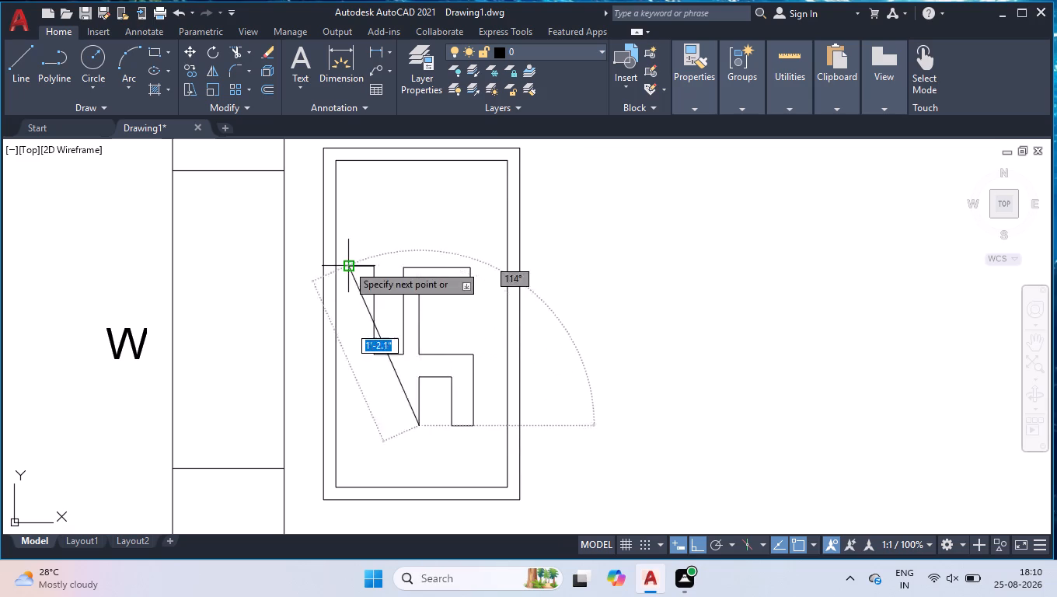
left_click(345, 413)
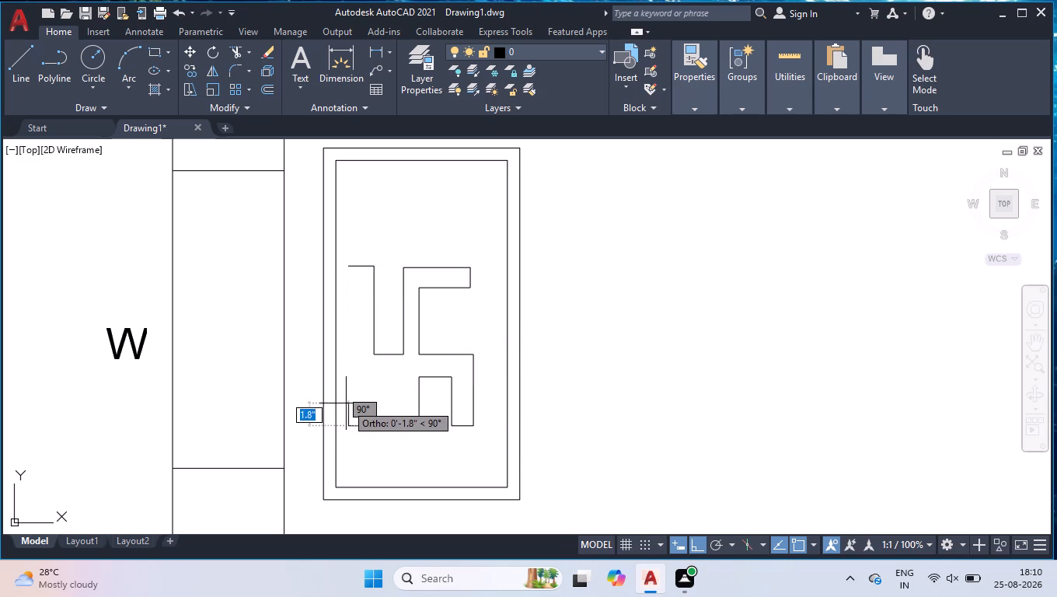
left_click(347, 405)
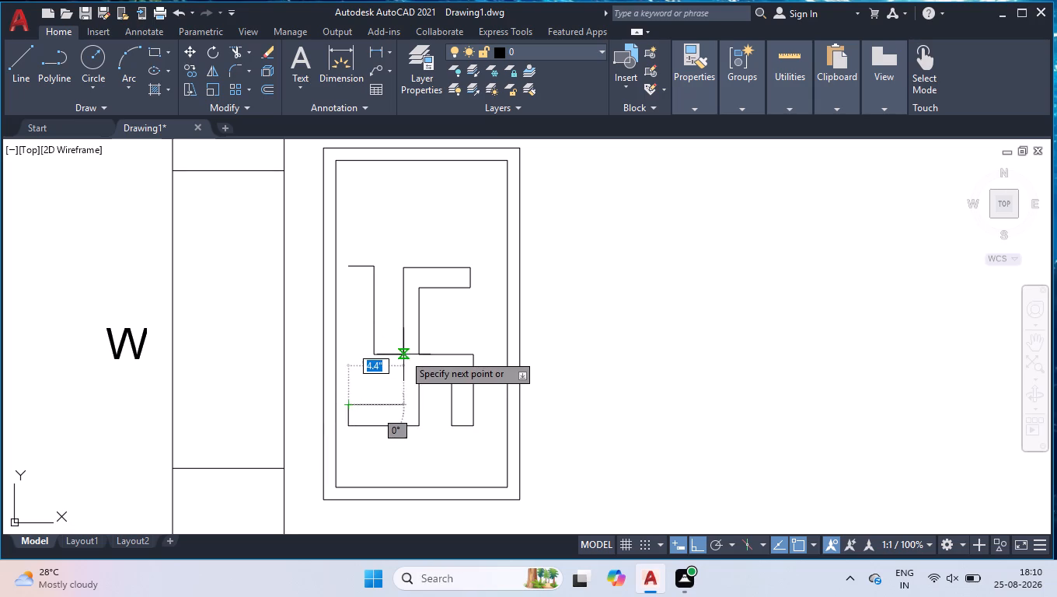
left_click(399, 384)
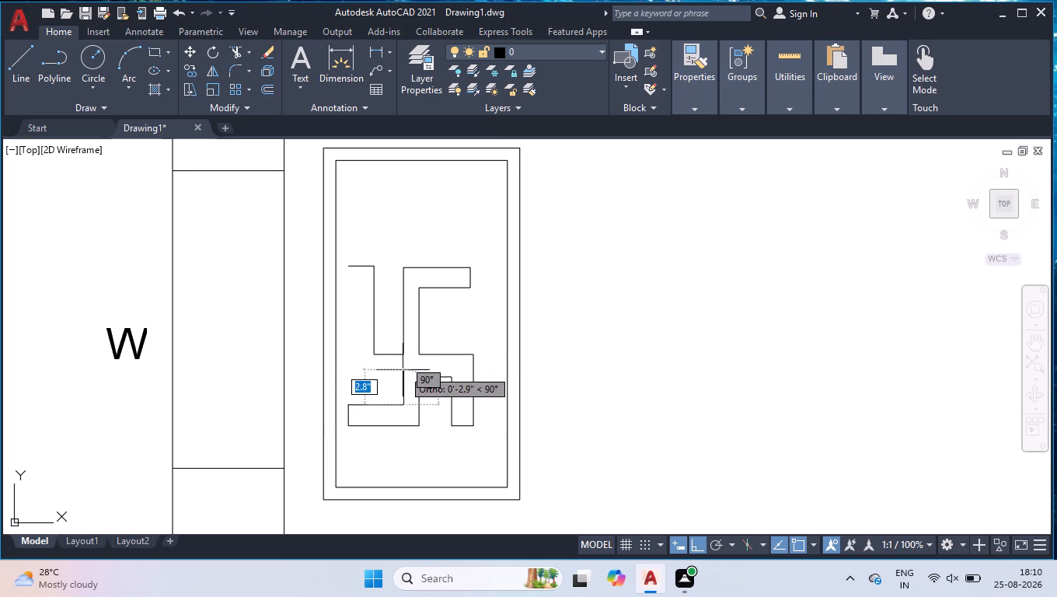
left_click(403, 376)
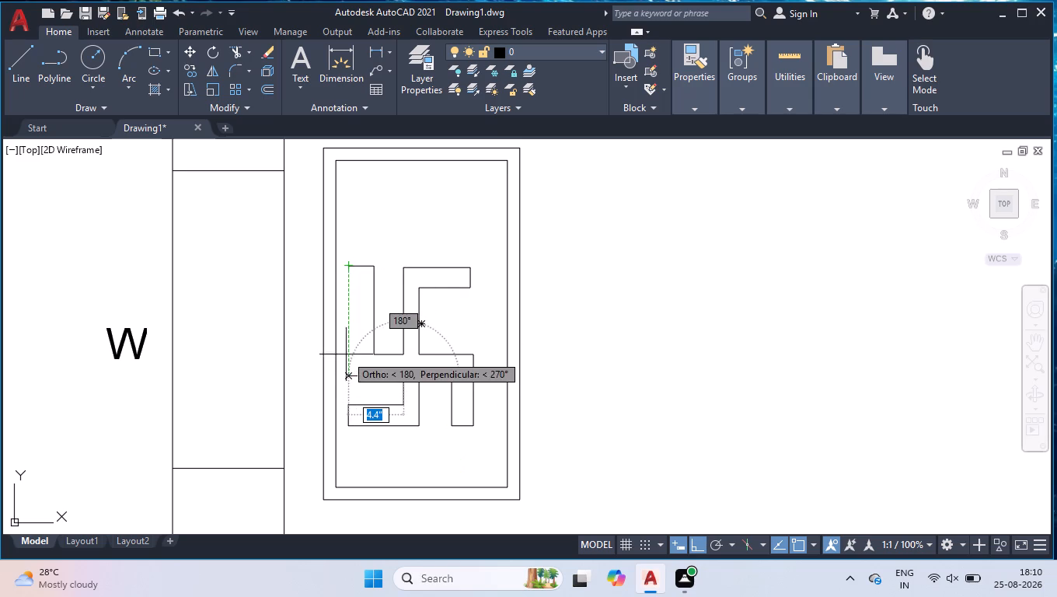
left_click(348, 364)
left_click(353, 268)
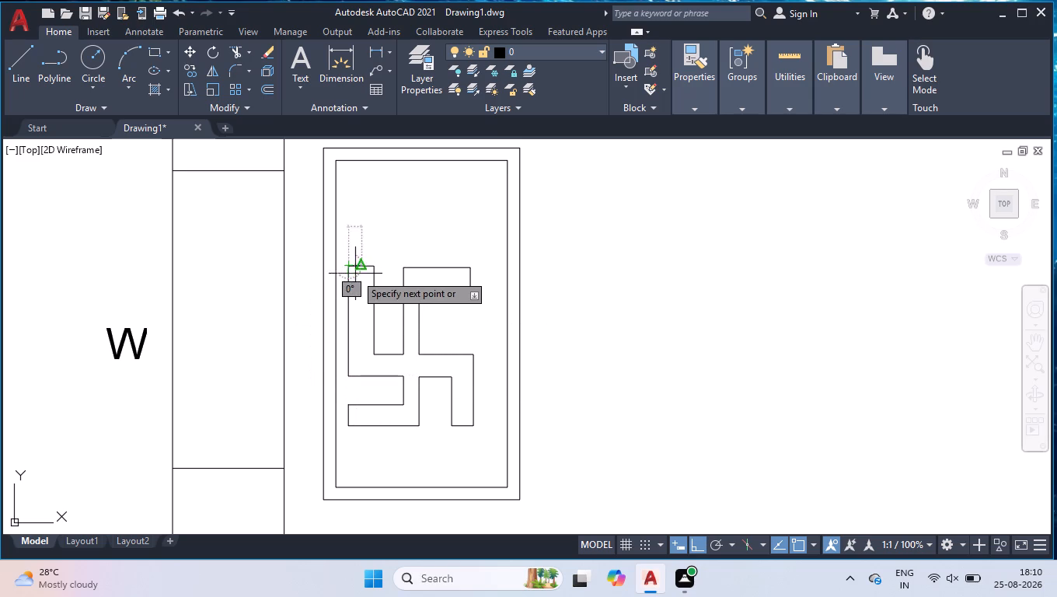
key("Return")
Measure the distances around the swastika outline and its double-outlined rectangle.
scroll(731, 480, "down", 2)
scroll(689, 418, "down", 1)
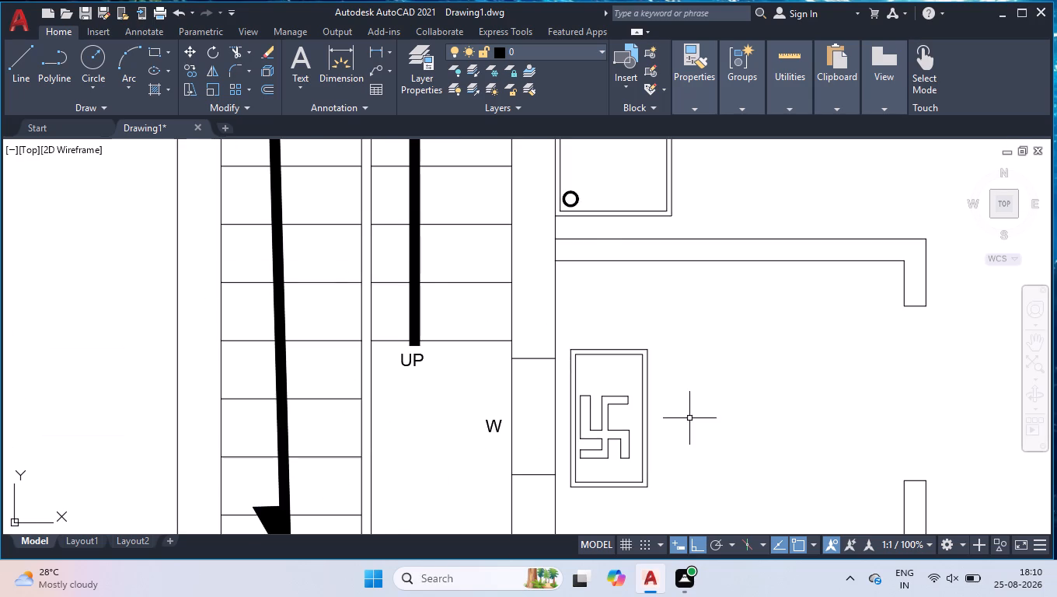
scroll(685, 476, "up", 3)
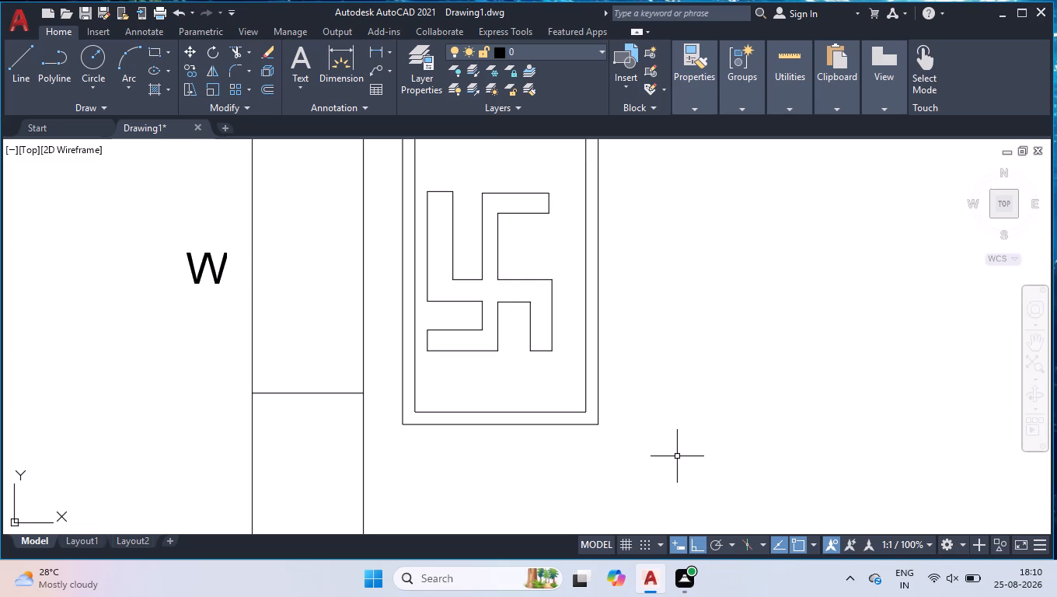
type("MEAS")
key("Return")
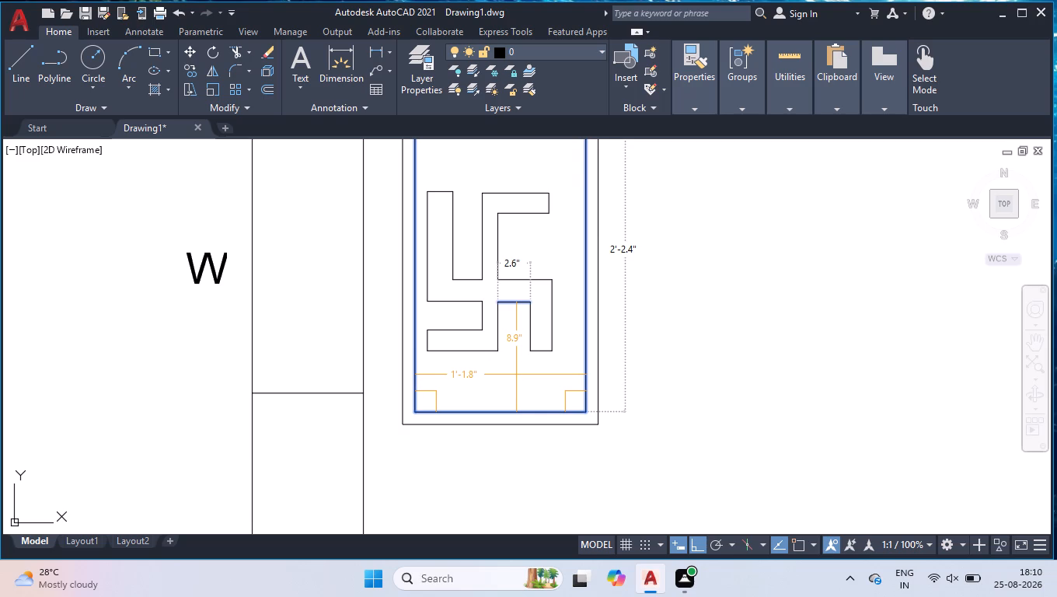
scroll(605, 224, "down", 2)
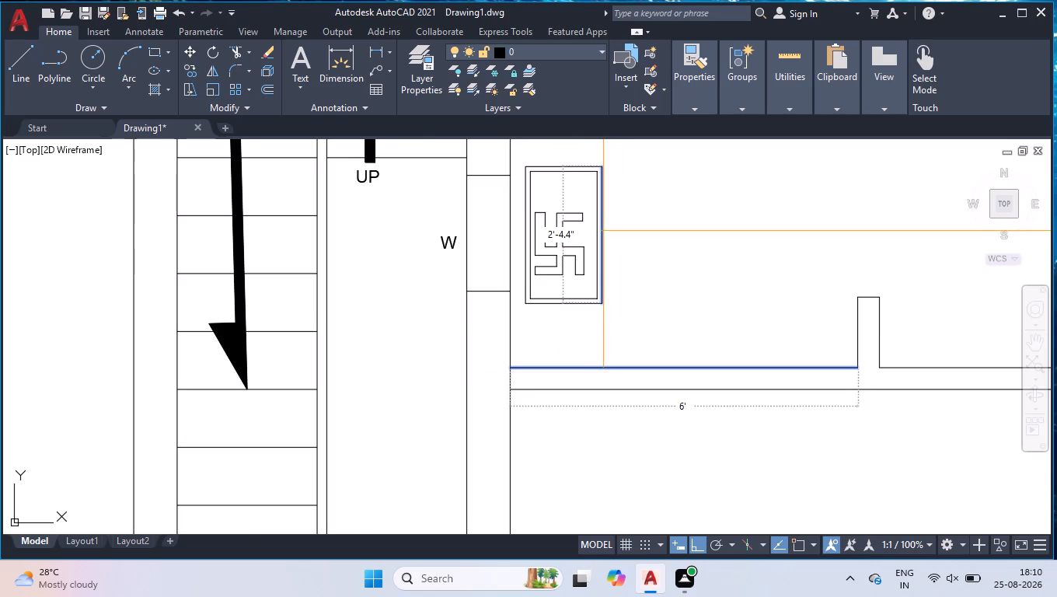
key("Return")
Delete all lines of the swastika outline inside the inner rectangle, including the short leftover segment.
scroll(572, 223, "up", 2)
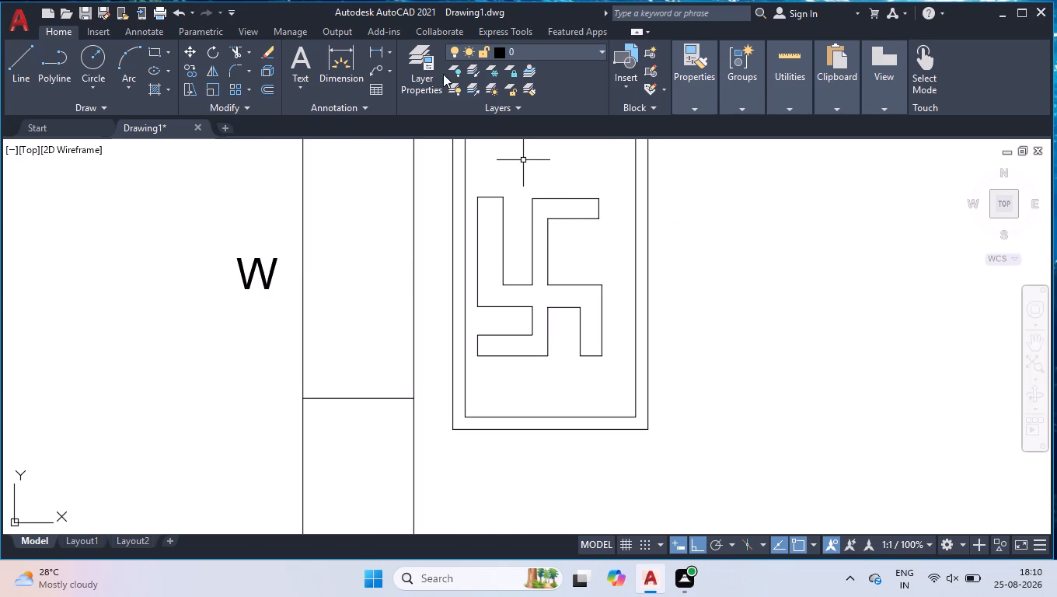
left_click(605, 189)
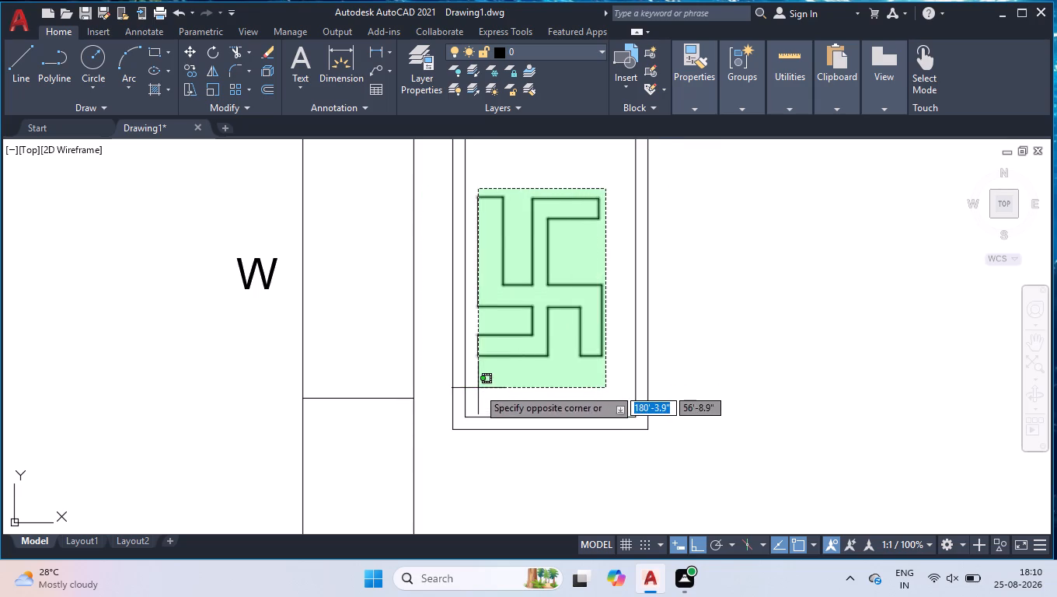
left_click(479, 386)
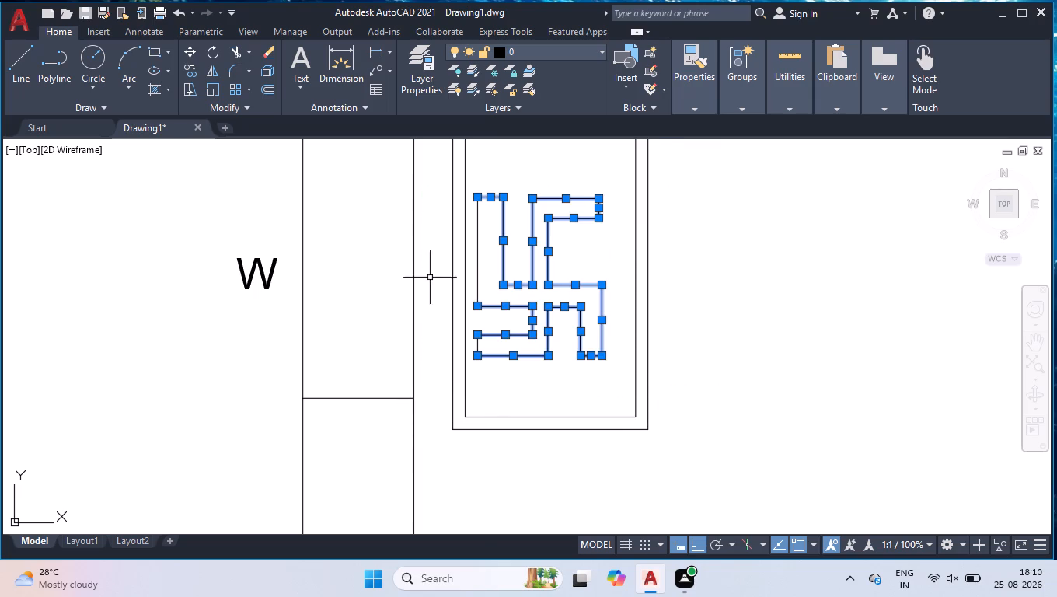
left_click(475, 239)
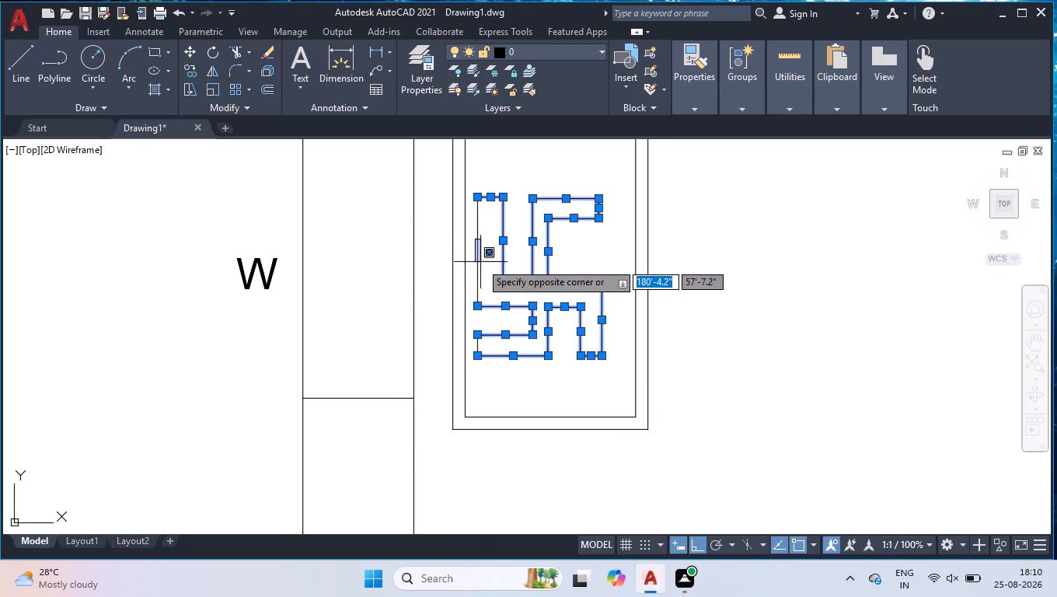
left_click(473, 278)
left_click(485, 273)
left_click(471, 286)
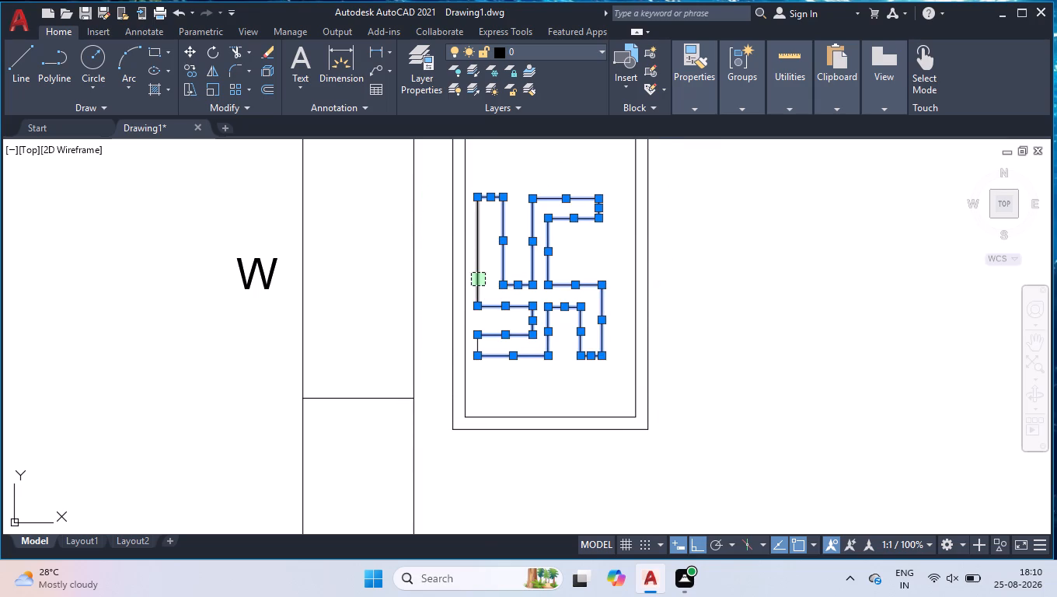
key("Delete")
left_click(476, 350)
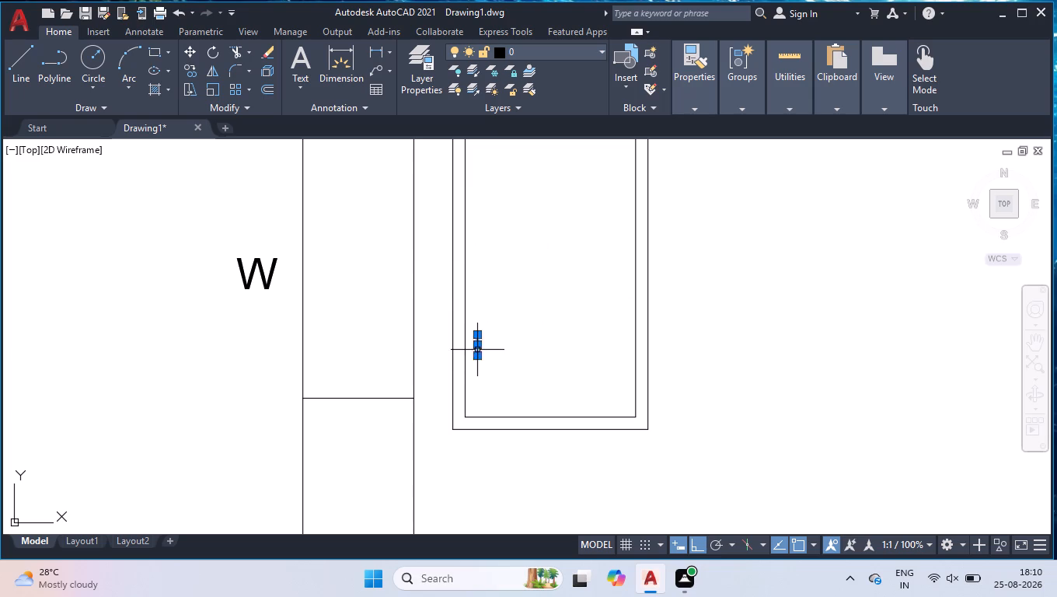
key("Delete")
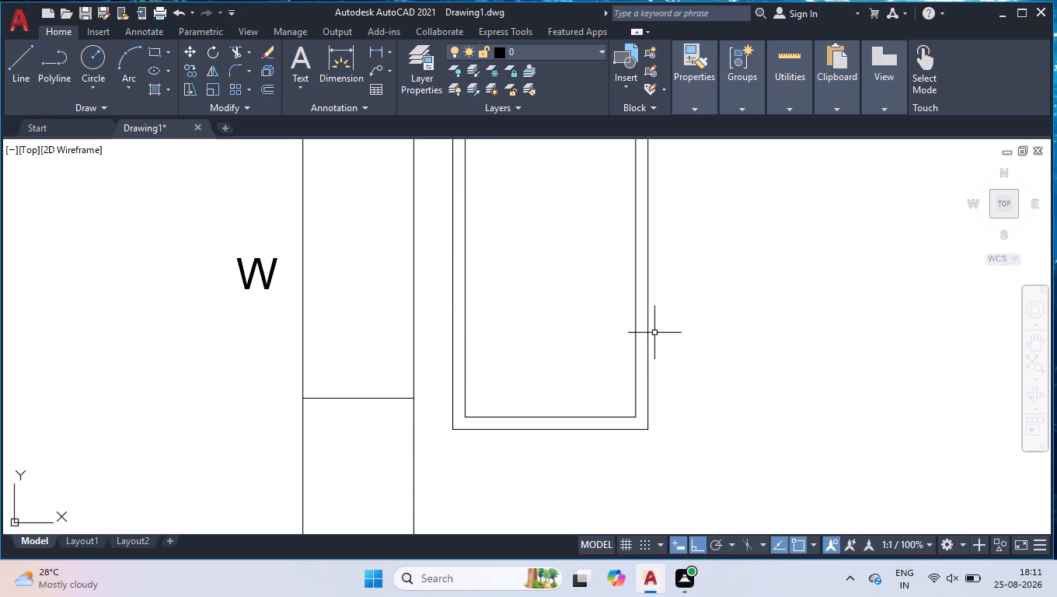
Beside the double-outlined rectangle, start a new swastika outline with connected orthogonal lines: 3" up, 2" right, 2" down, 1" right, 2" up.
scroll(652, 333, "down", 3)
scroll(1056, 372, "up", 2)
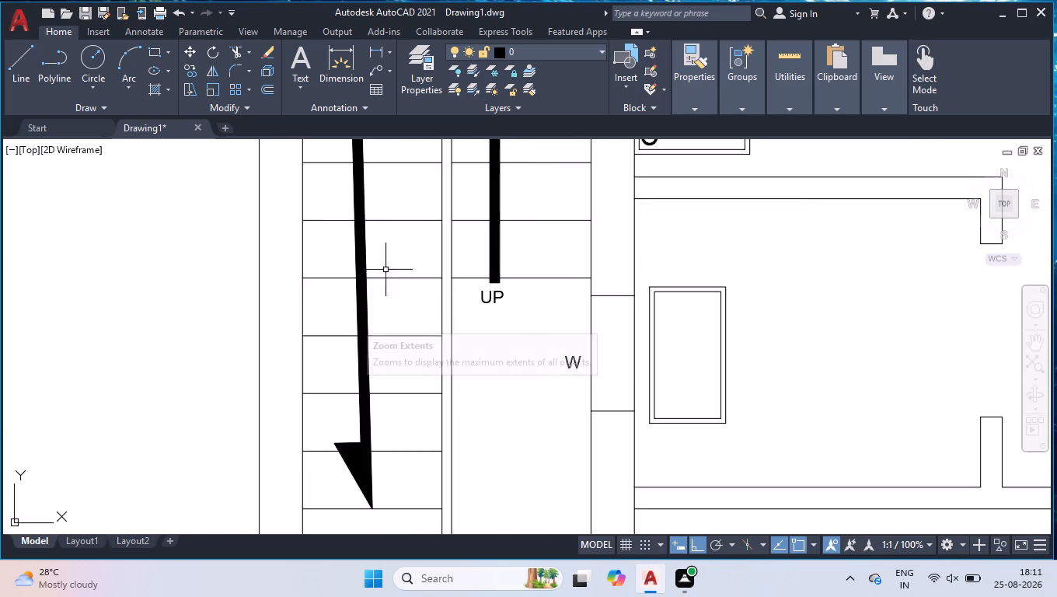
scroll(370, 313, "down", 1)
scroll(722, 354, "up", 2)
key("l")
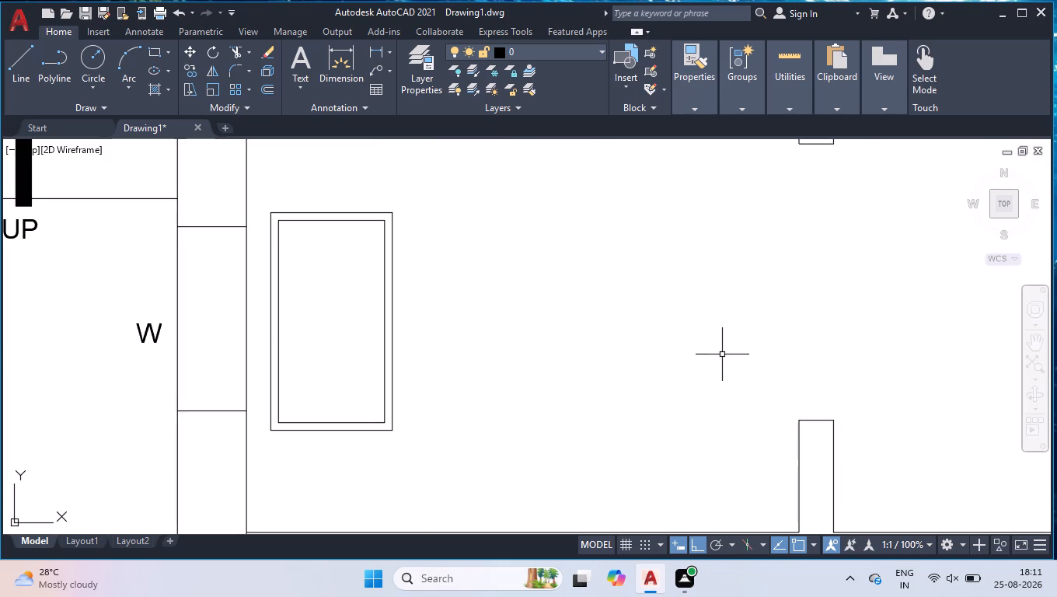
key("Return")
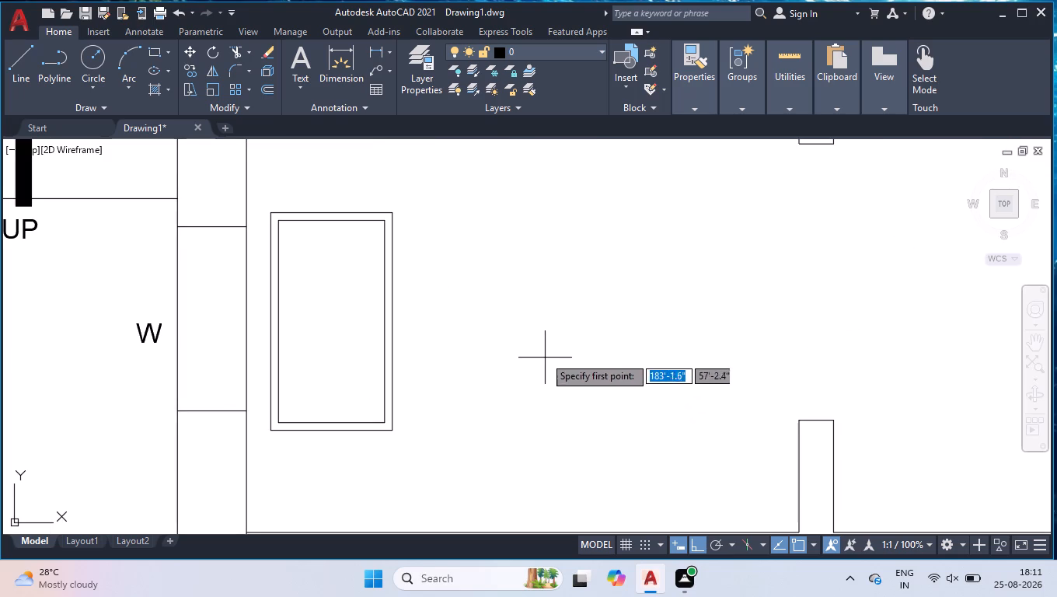
left_click(543, 352)
key("3")
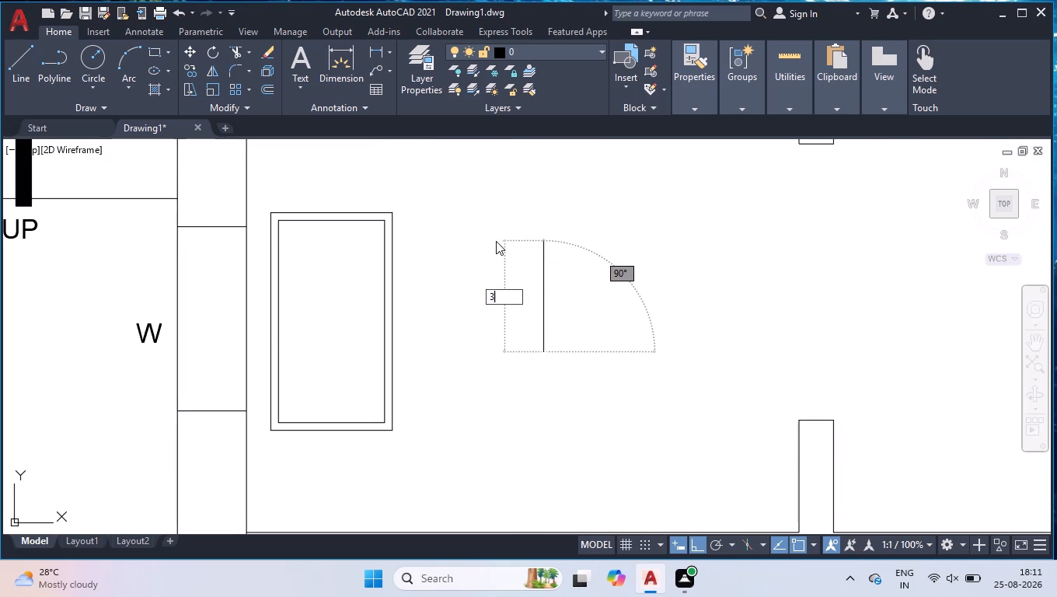
key("Return")
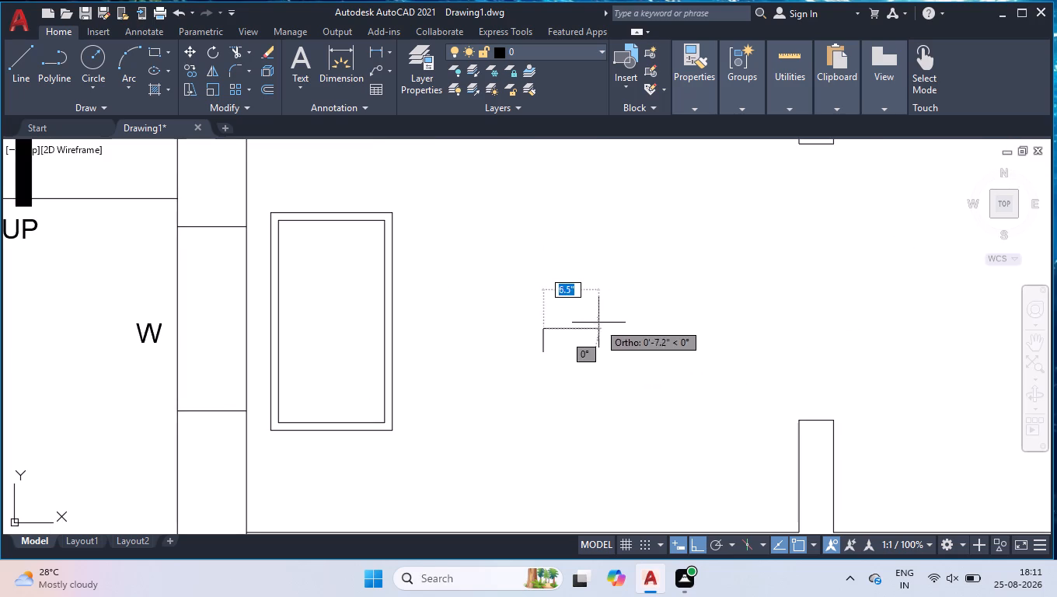
scroll(517, 366, "up", 3)
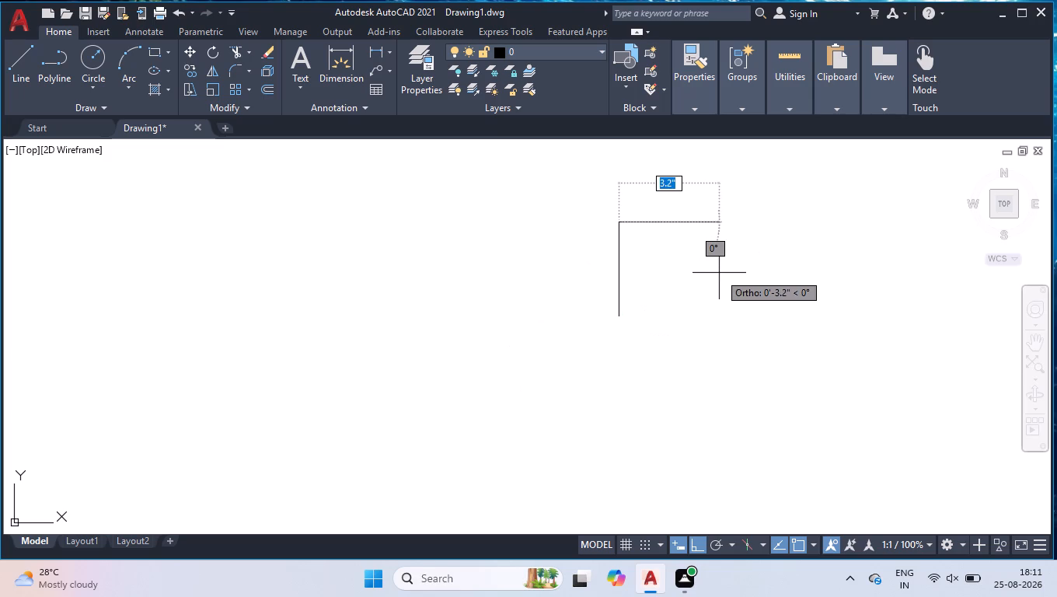
key("2")
key("Return")
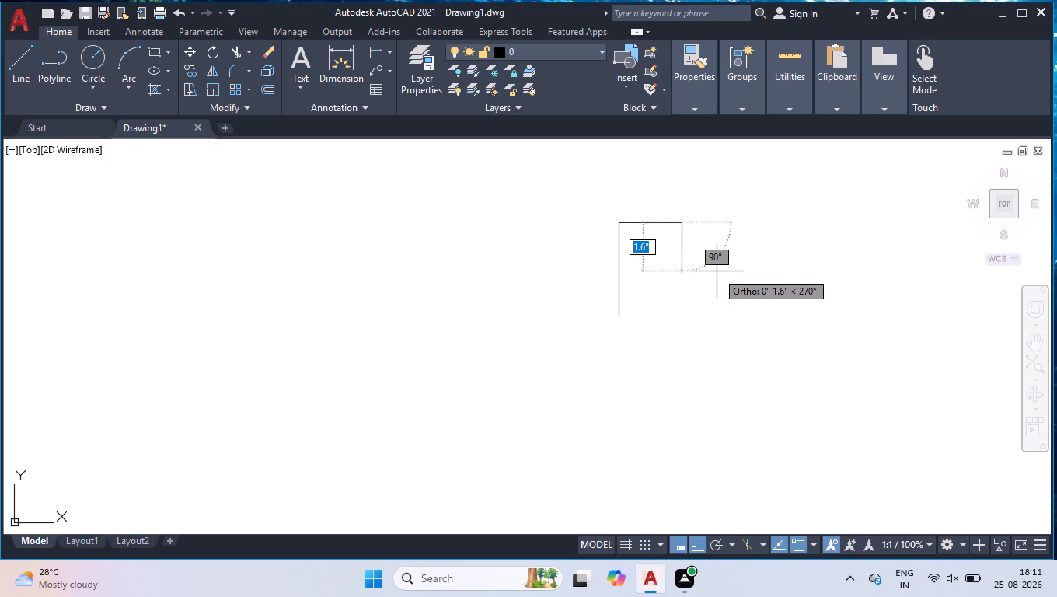
key("2")
key("Return")
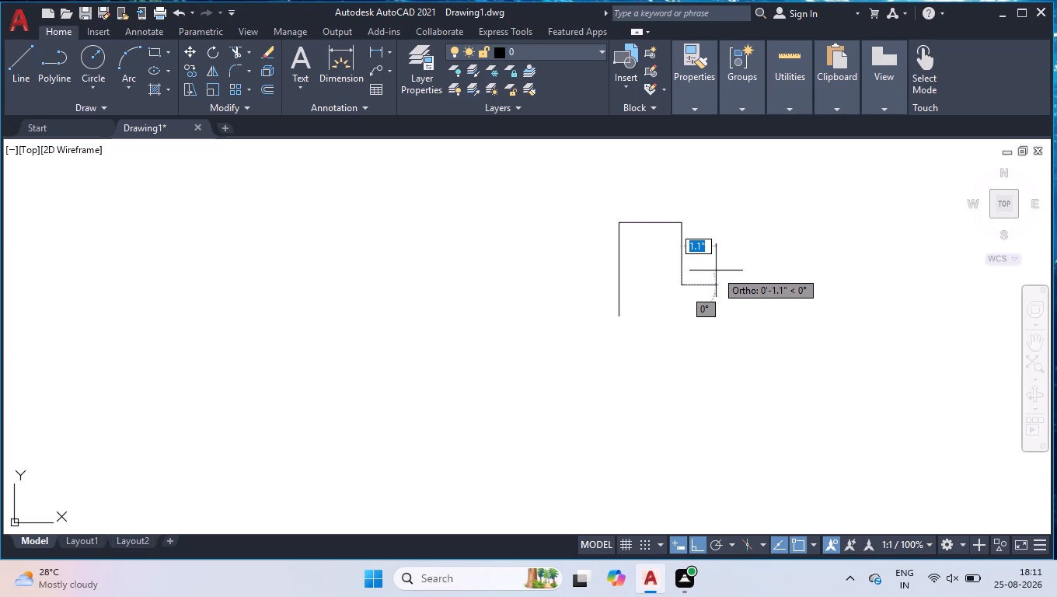
key("1")
key("Return")
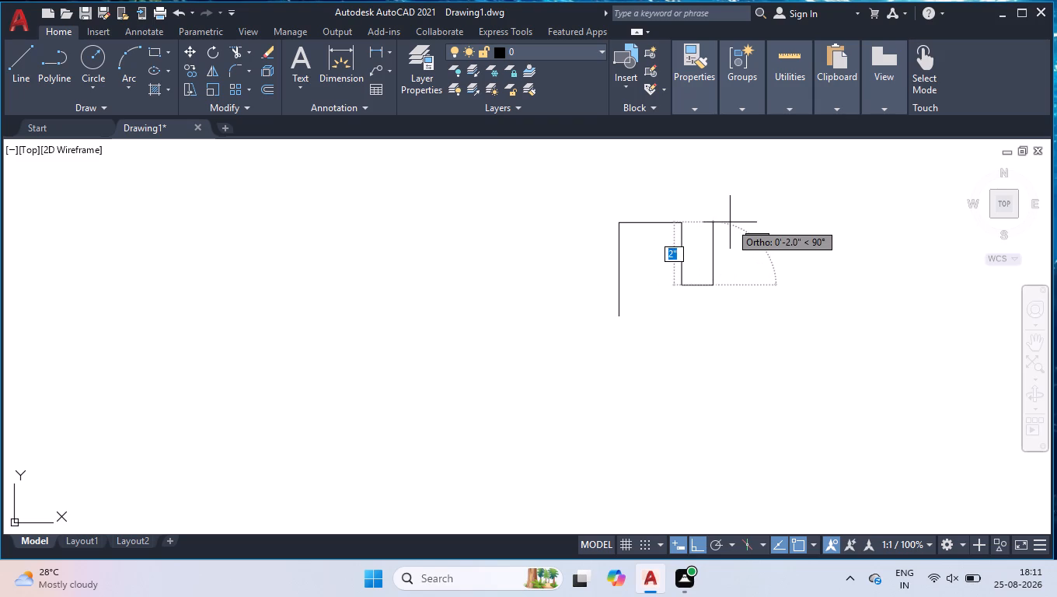
key("2")
key("Return")
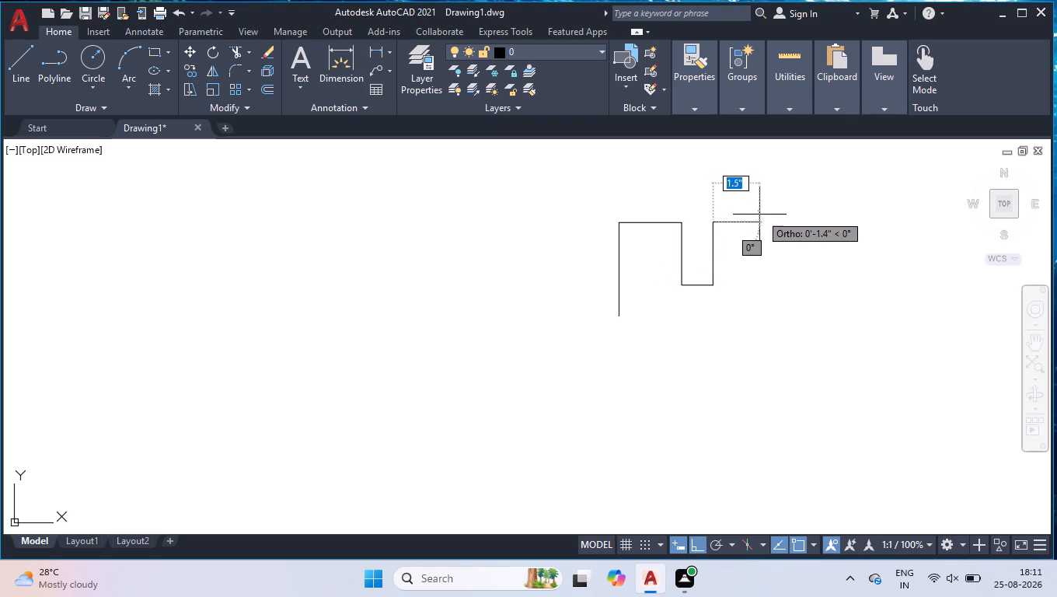
Continue the swastika outline around its upper-right arm: 3" right, 1" down, 2" left, 2" down.
key("3")
key("Return")
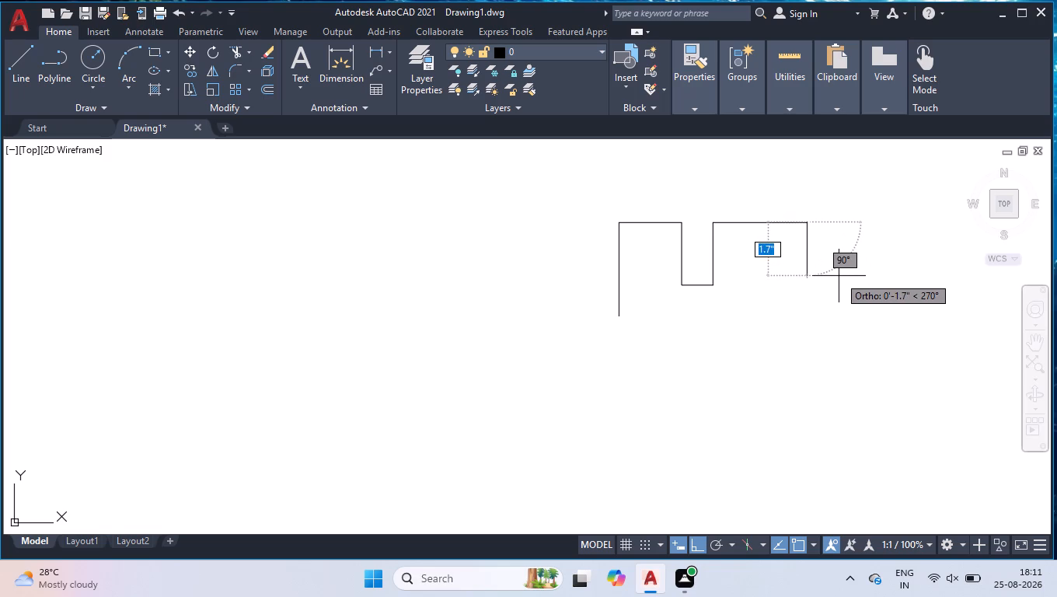
key("1")
key("Return")
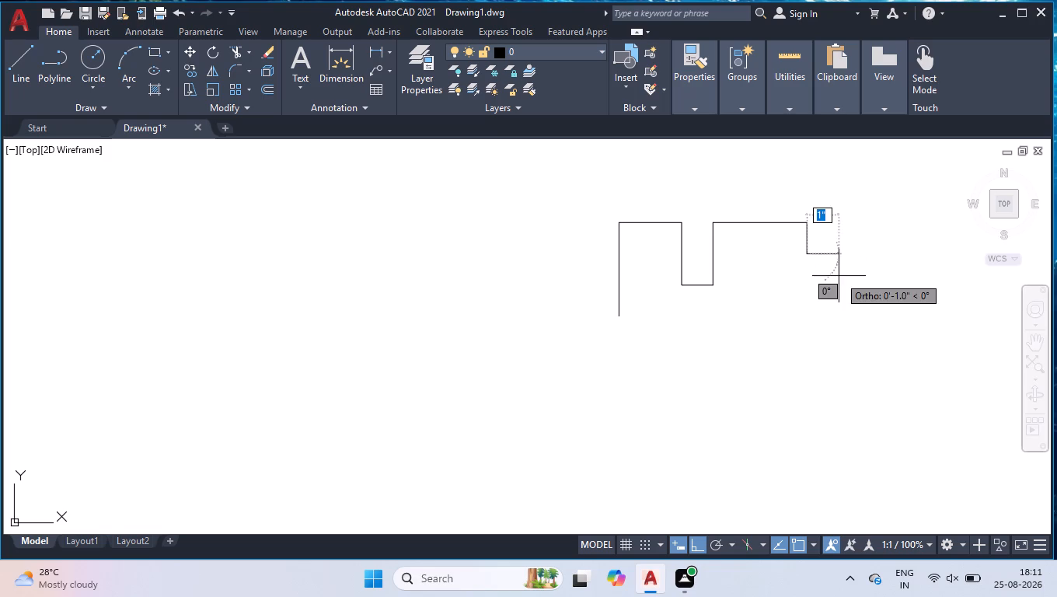
key("2")
key("Return")
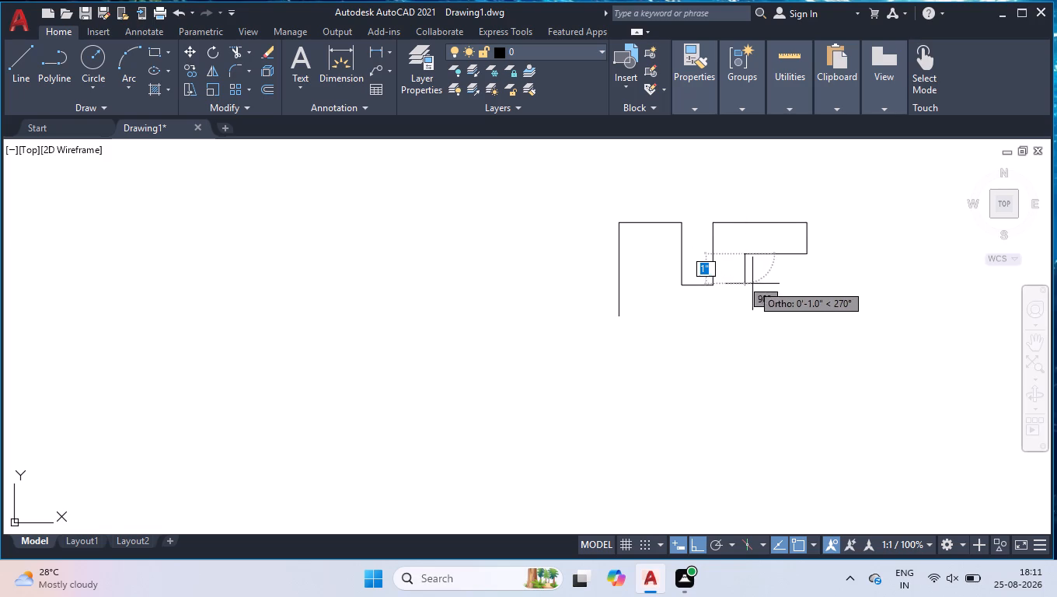
key("2")
key("Return")
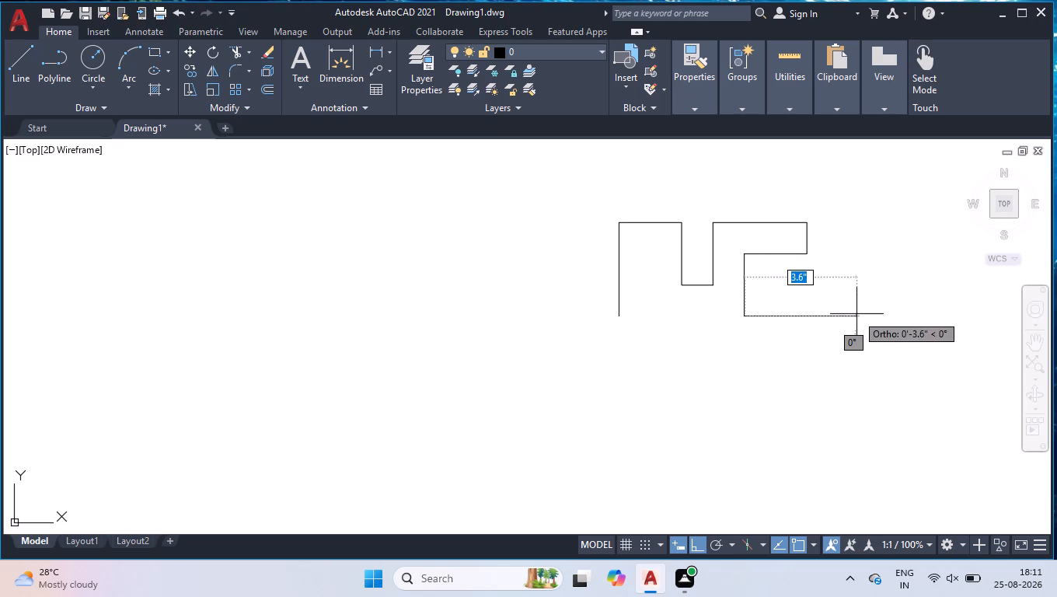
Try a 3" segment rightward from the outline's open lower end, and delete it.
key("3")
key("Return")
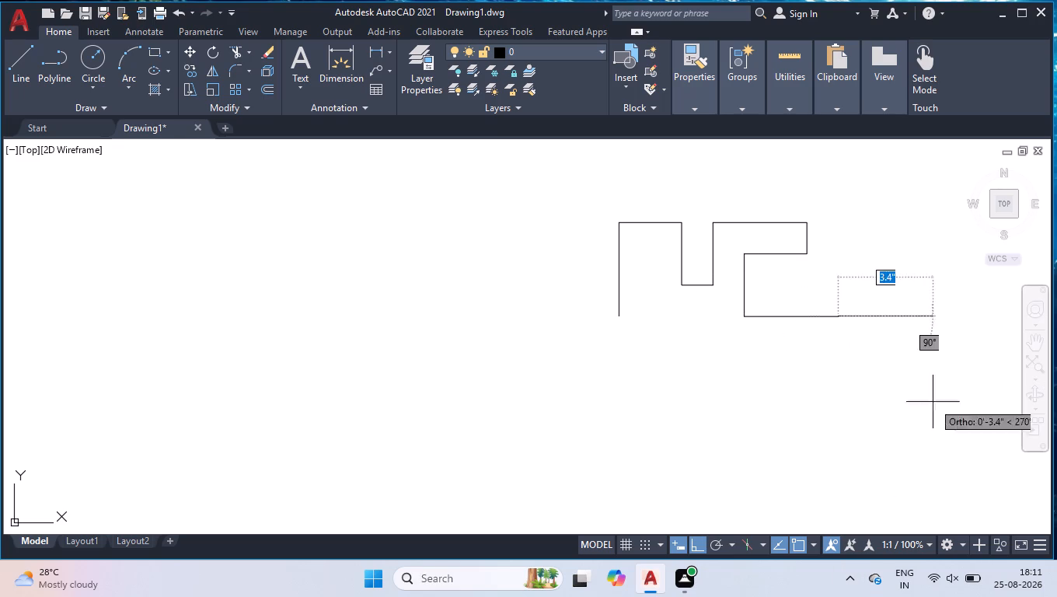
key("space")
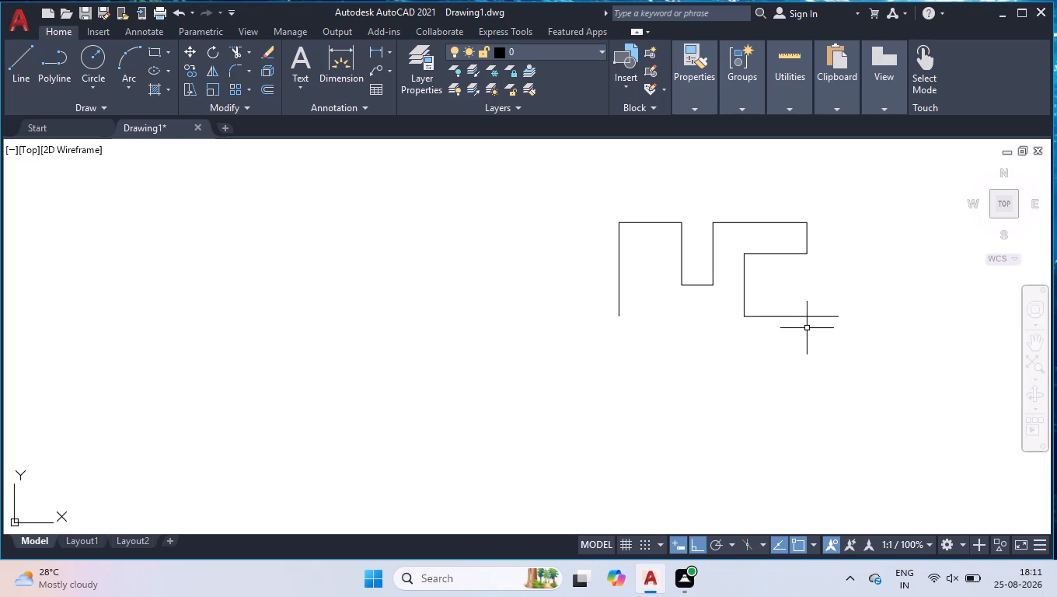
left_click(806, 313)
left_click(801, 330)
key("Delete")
Continue from the outline's open lower end around the lower-right arm: 2" right, 3" down, 1" left, 2" up, 1" left, 2" down.
key("l")
key("Return")
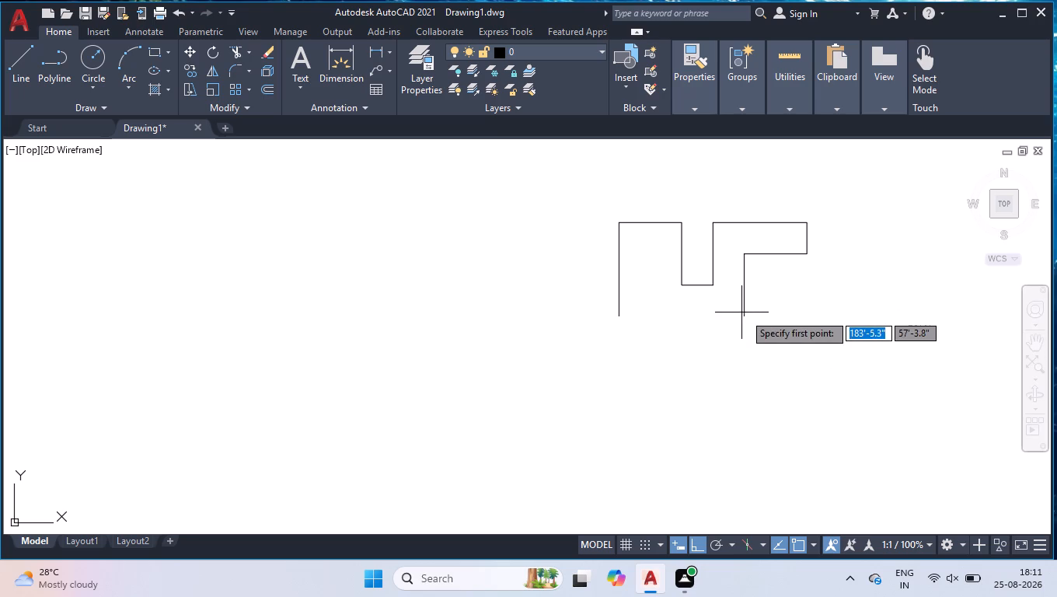
left_click(747, 316)
key("2")
key("Return")
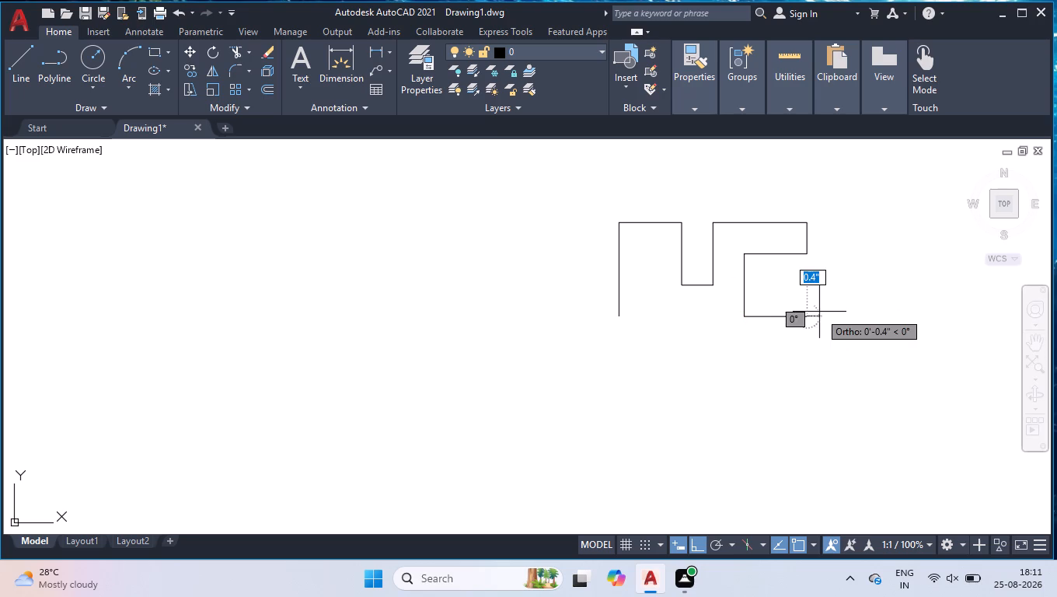
key("3")
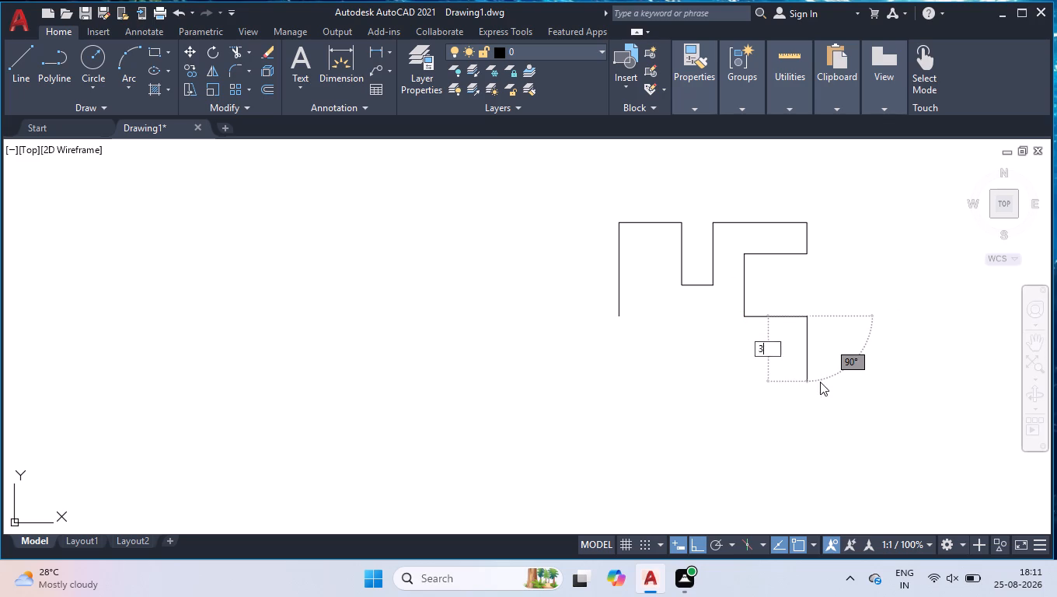
key("Return")
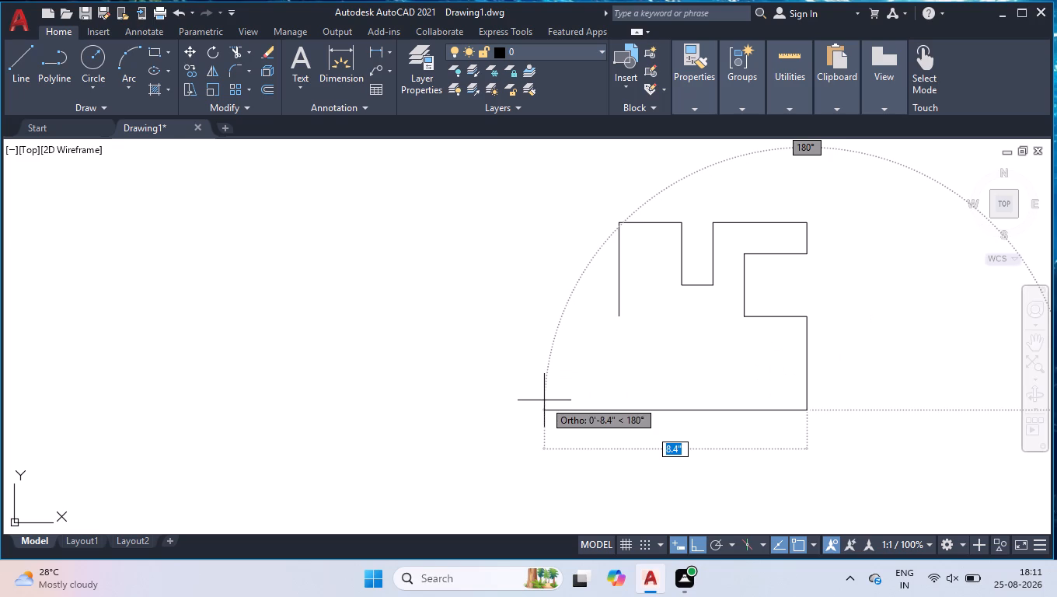
key("1")
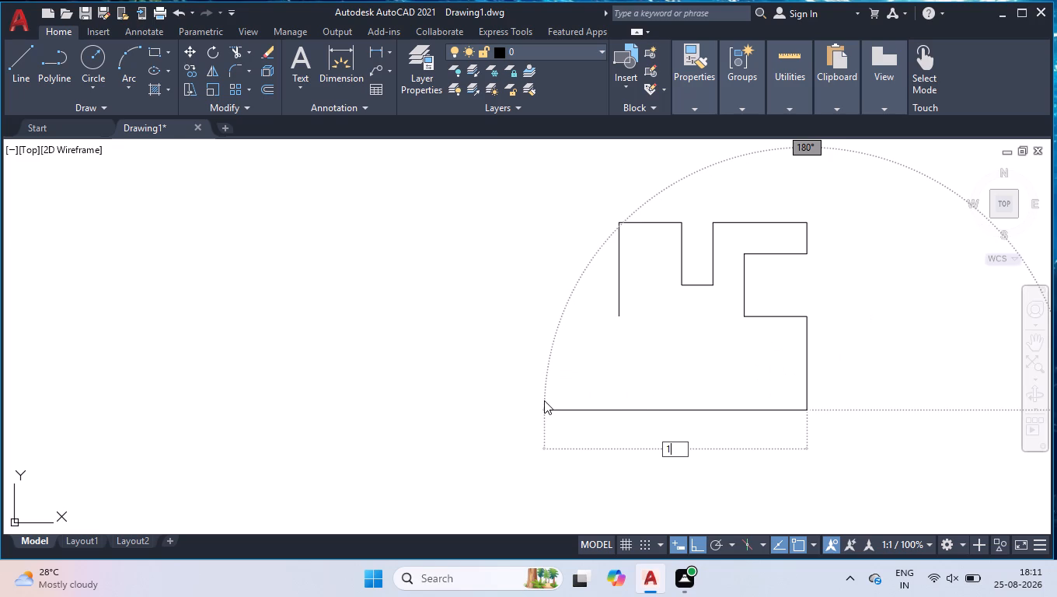
key("Return")
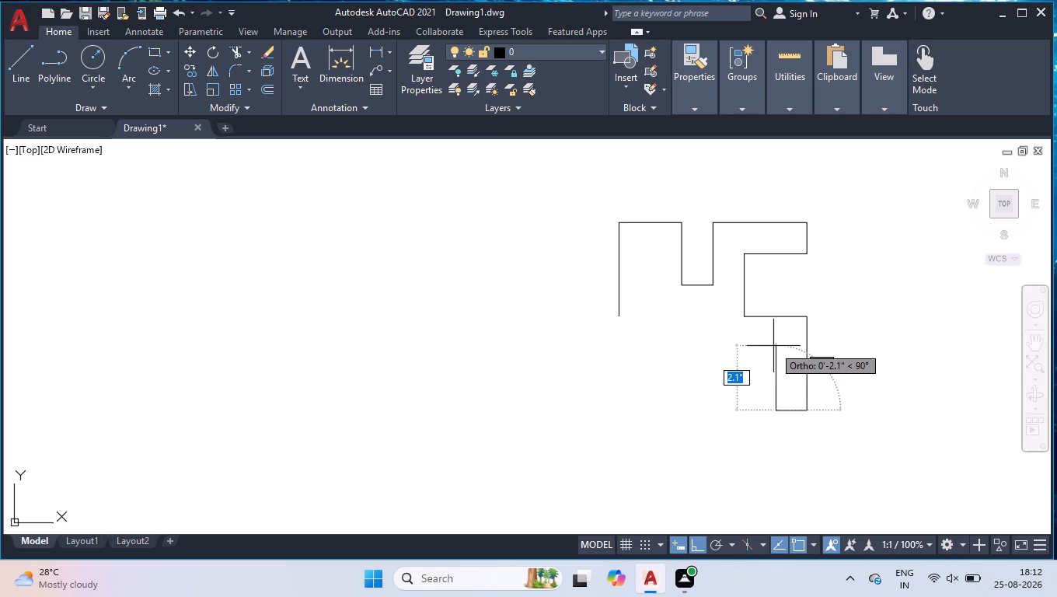
key("2")
key("Return")
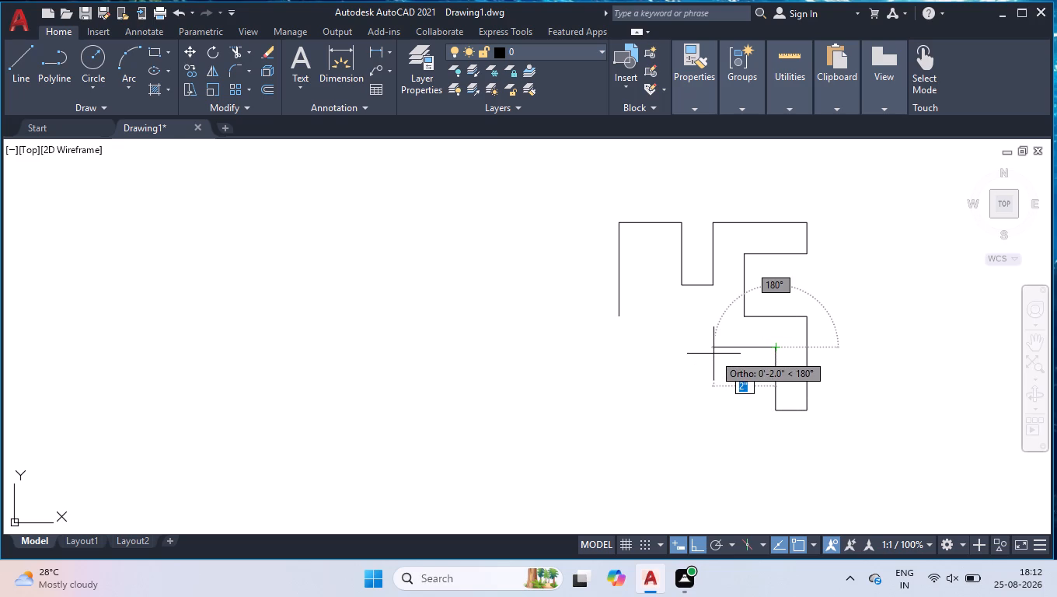
key("1")
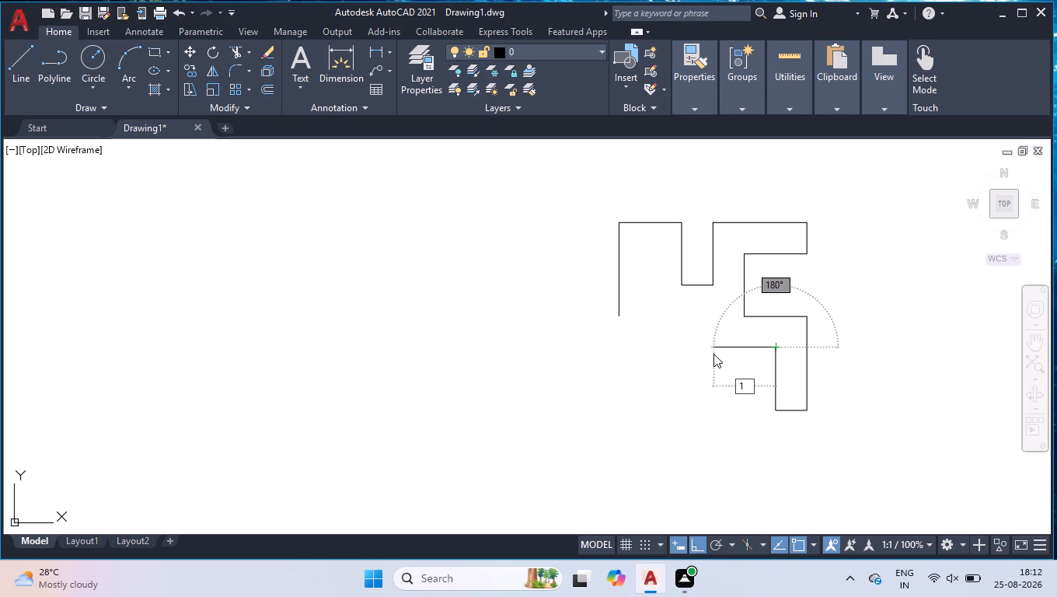
key("Return")
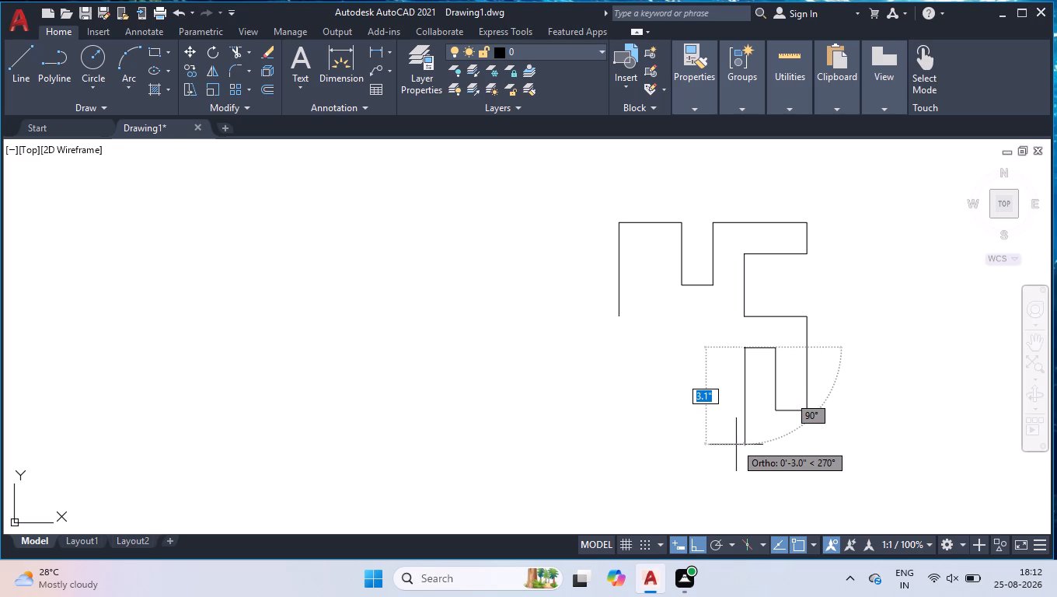
key("2")
key("Return")
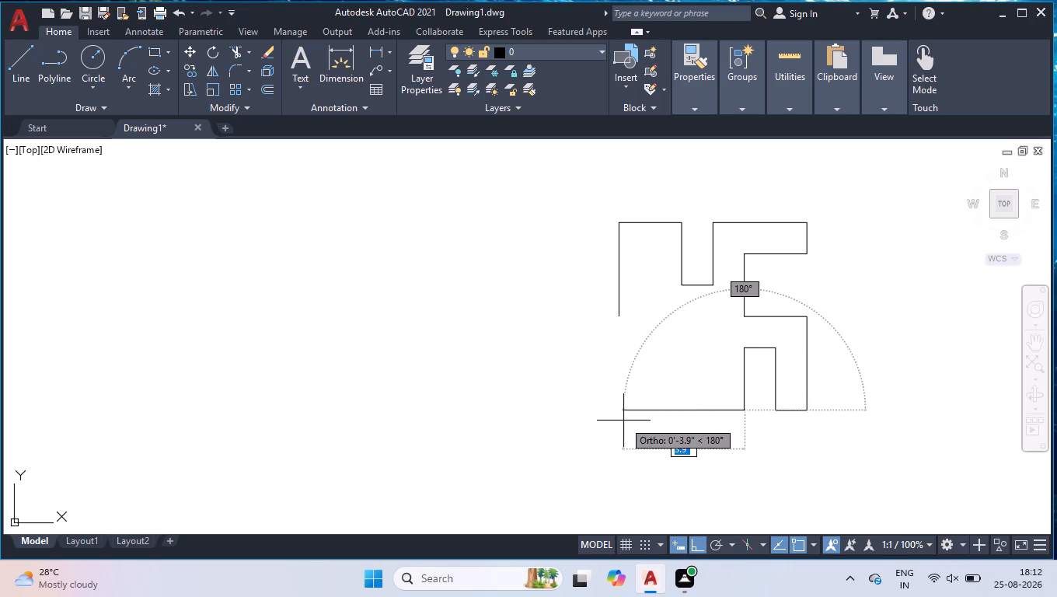
Close the outline around its lower-left arm: 3" and 1" left, 1" up, 2" and 1" right, 1" up, 3" left, then up onto the first edge.
key("3")
key("Return")
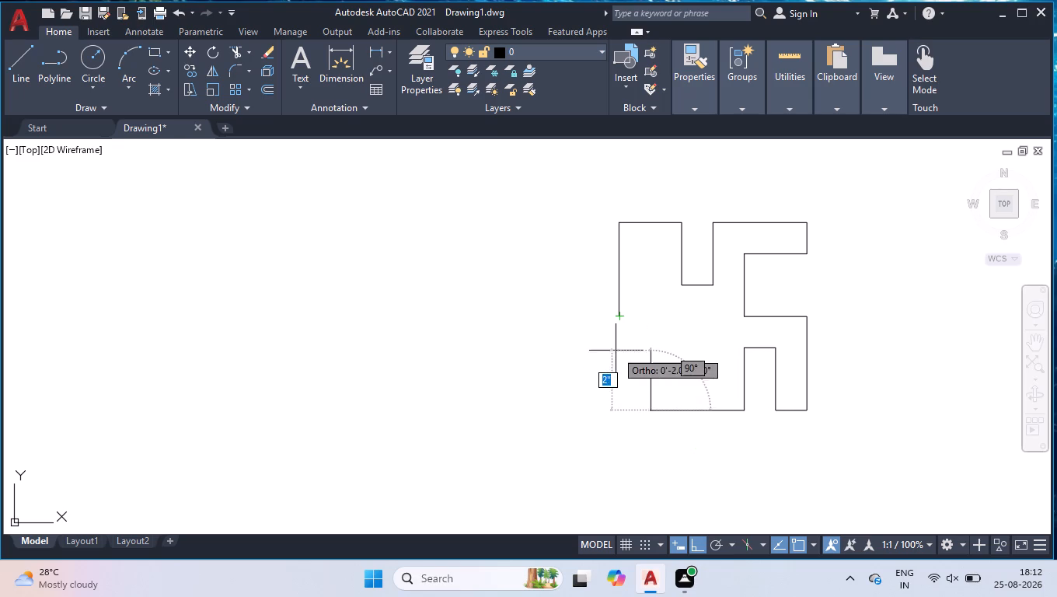
left_click(615, 410)
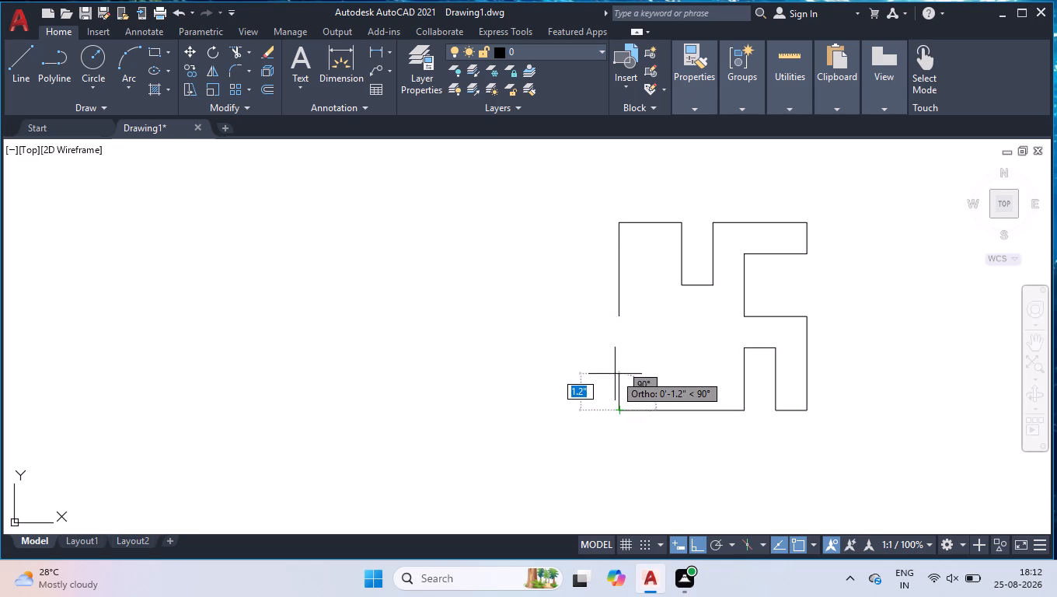
key("1")
key("Return")
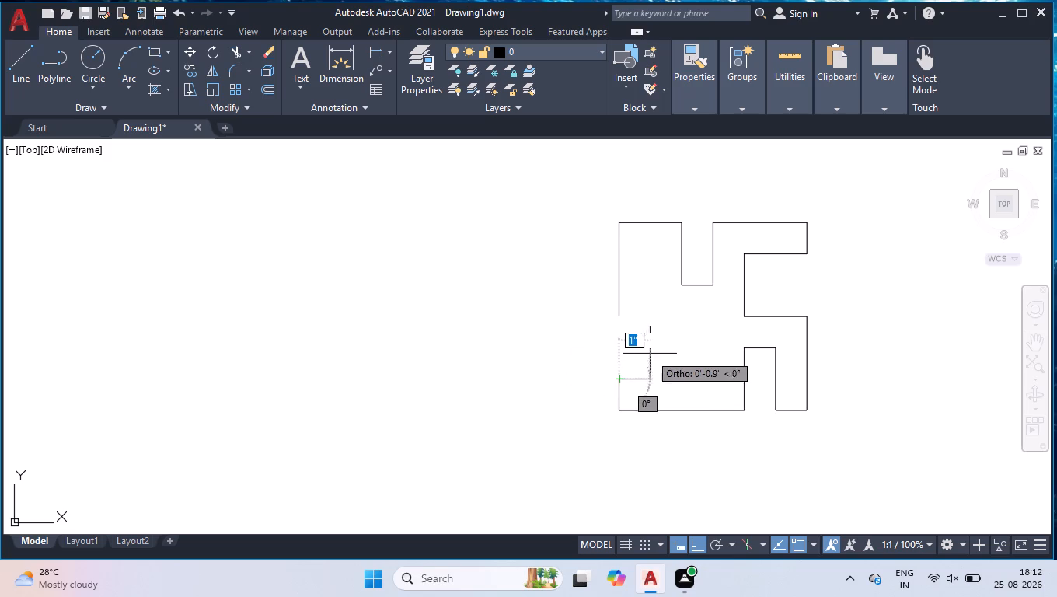
key("2")
key("Return")
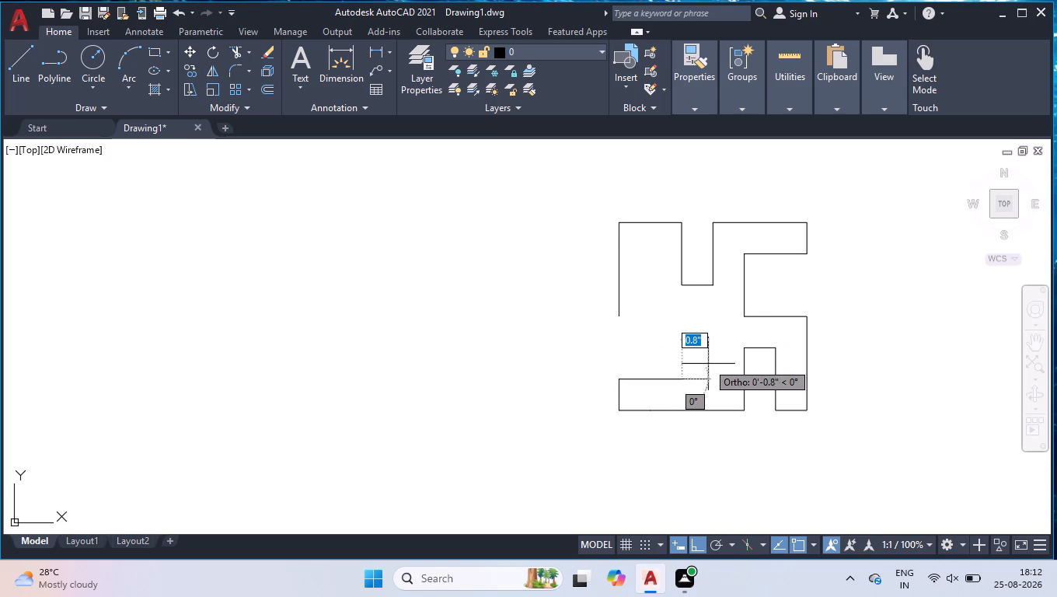
key("1")
key("Return")
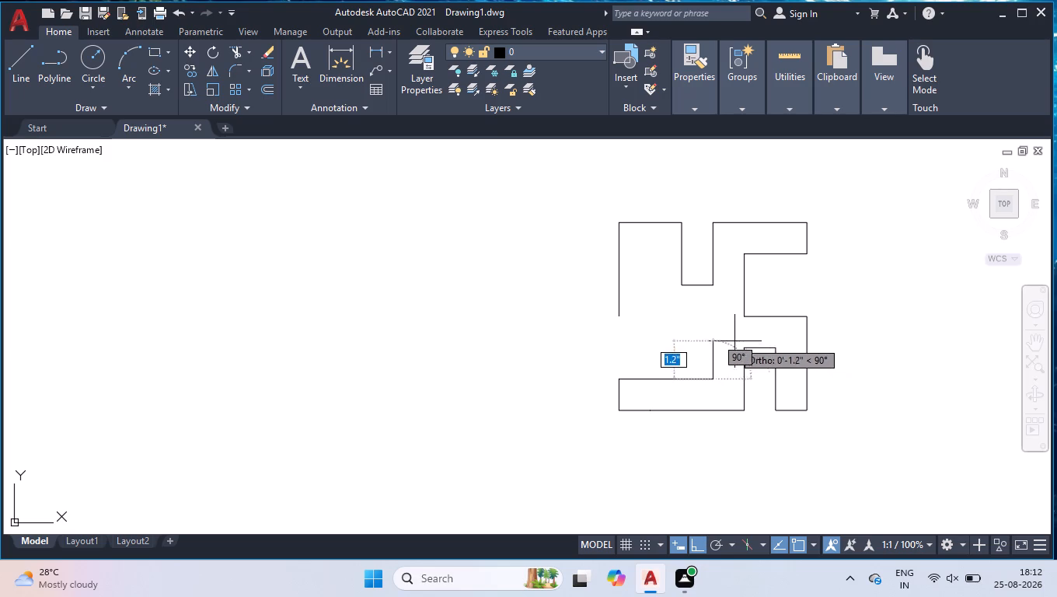
key("1")
key("Return")
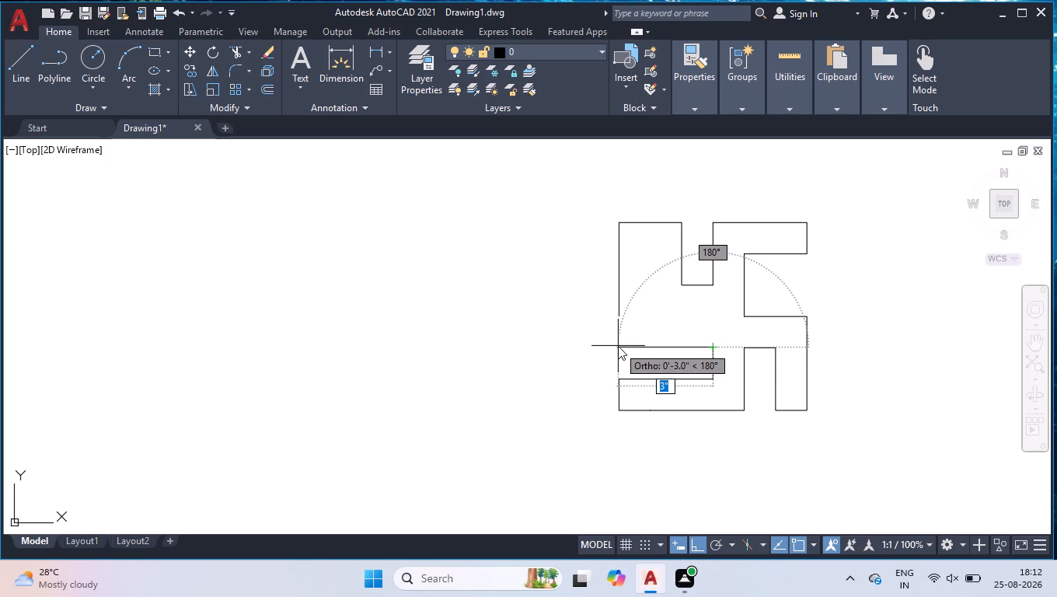
key("3")
key("Return")
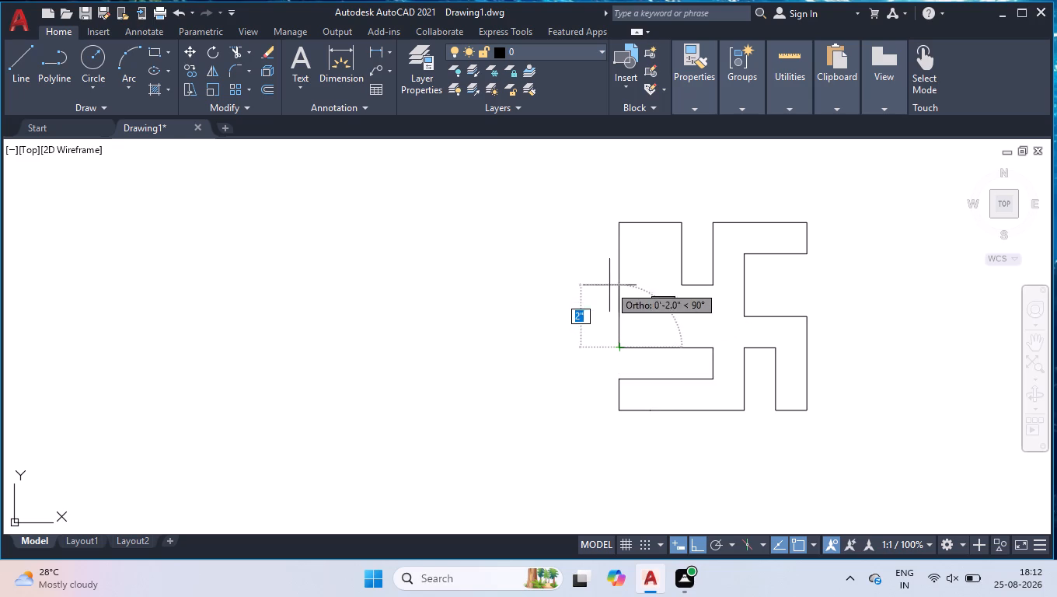
left_click(616, 296)
key("Return")
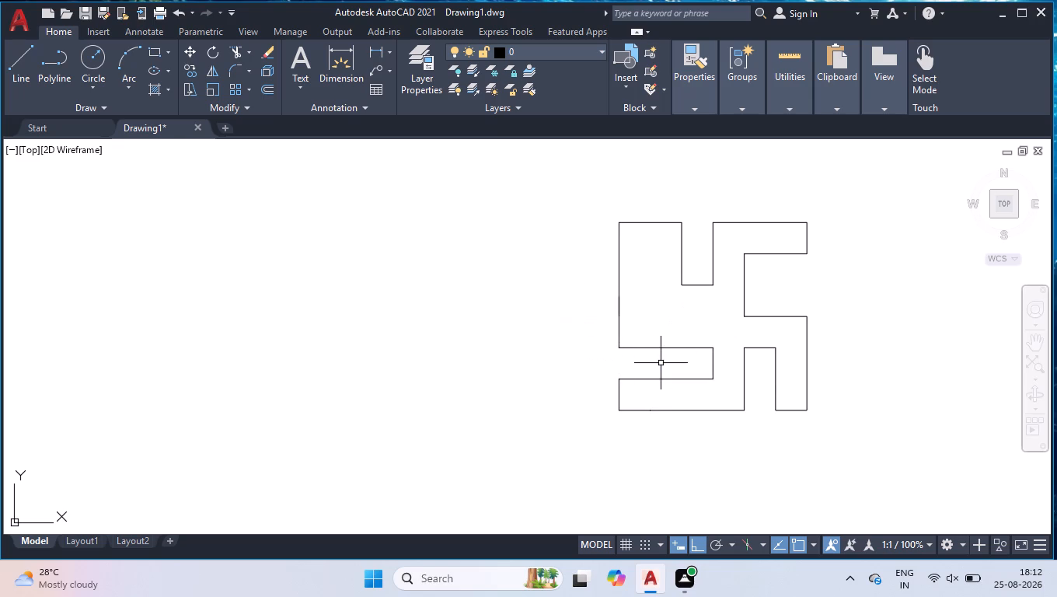
Draw a vertical line from the midpoint of the upper-left arm's top edge straight down to the swastika outline's bottom edge.
scroll(620, 341, "down", 1)
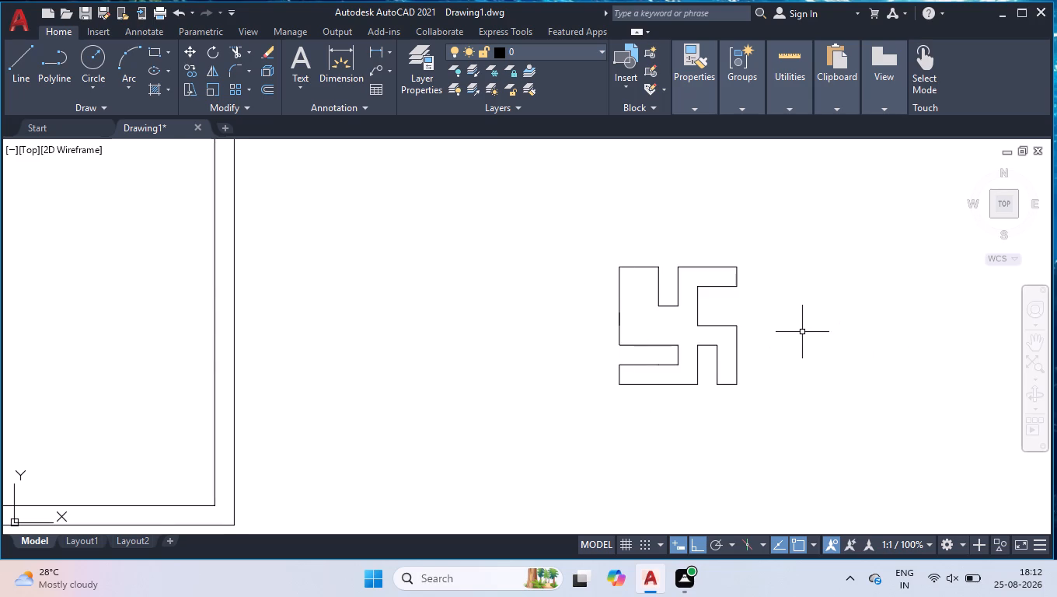
scroll(802, 332, "up", 1)
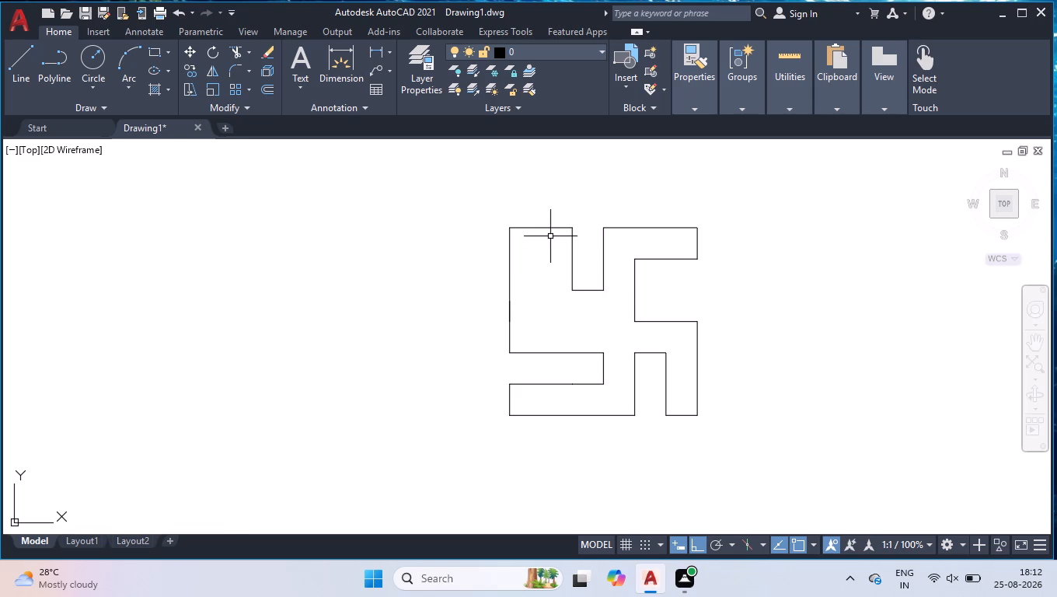
key("l")
key("Return")
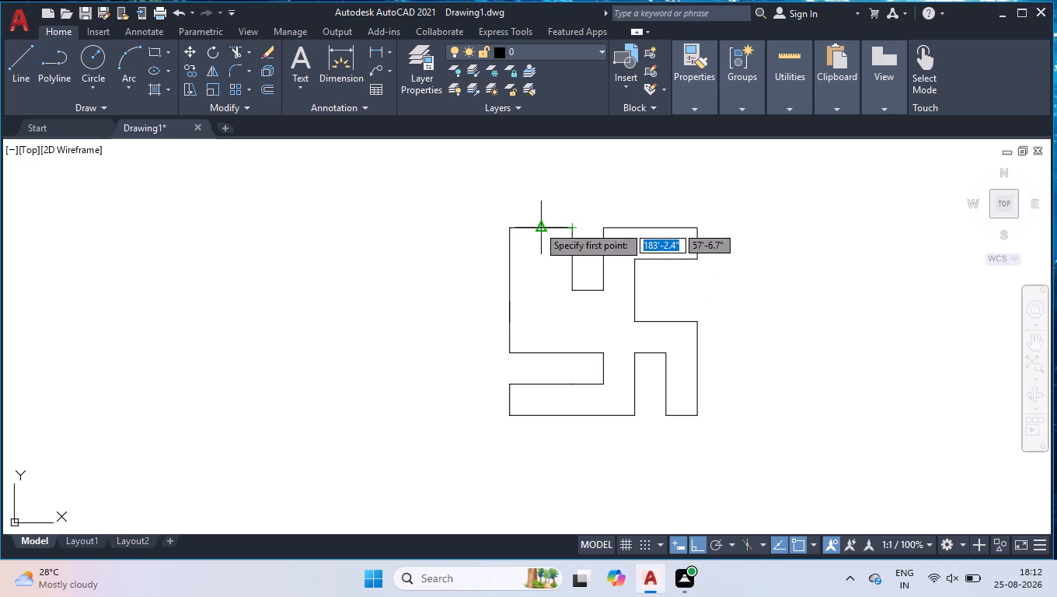
left_click(540, 225)
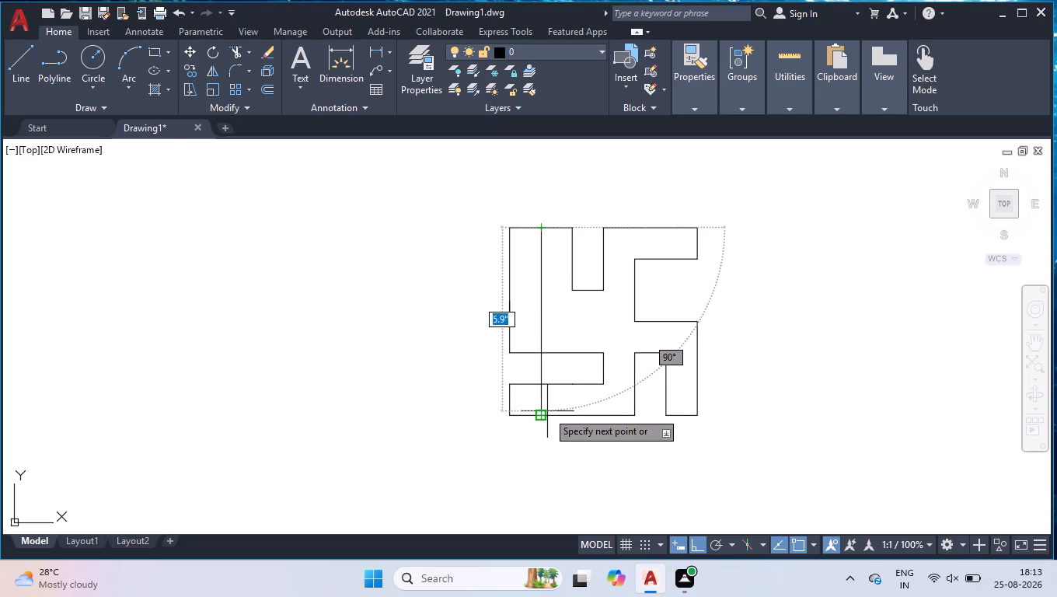
left_click(539, 413)
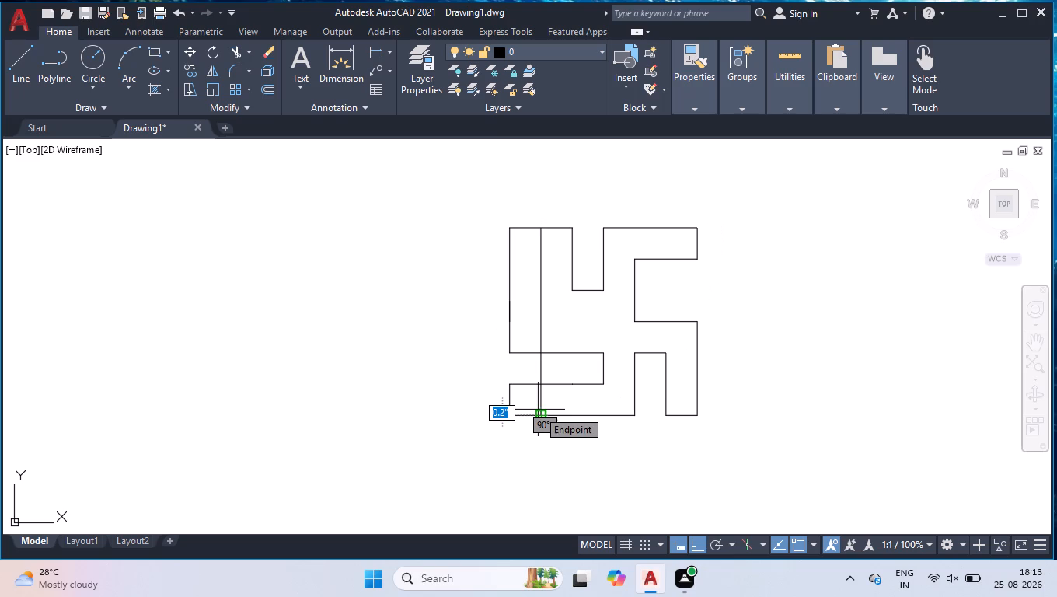
key("space")
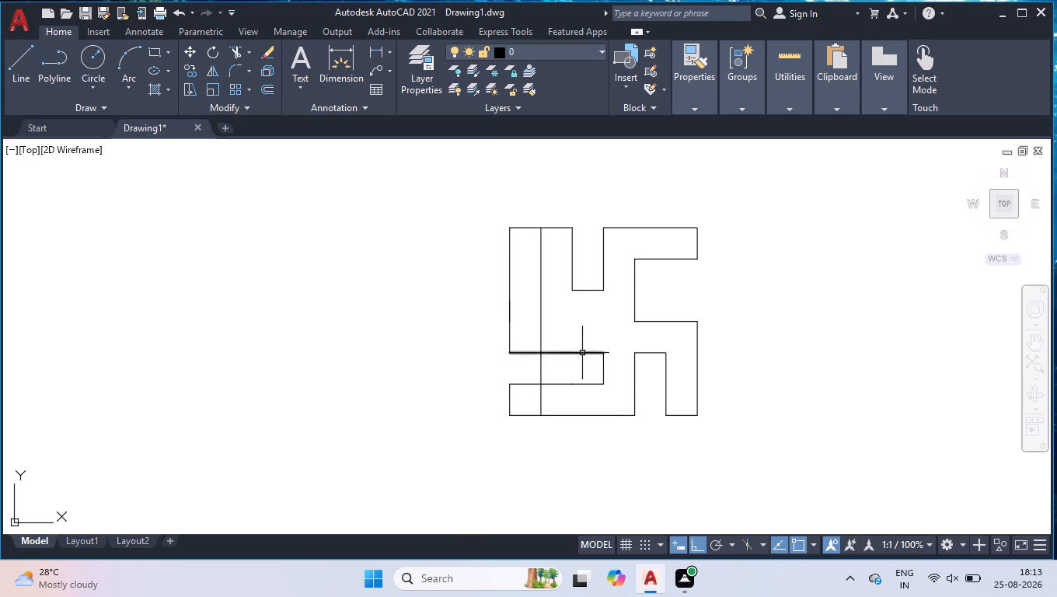
Move the bottom edge of the swastika's upper notch about 1" straight down.
left_click(588, 288)
scroll(605, 349, "up", 1)
scroll(632, 291, "up", 2)
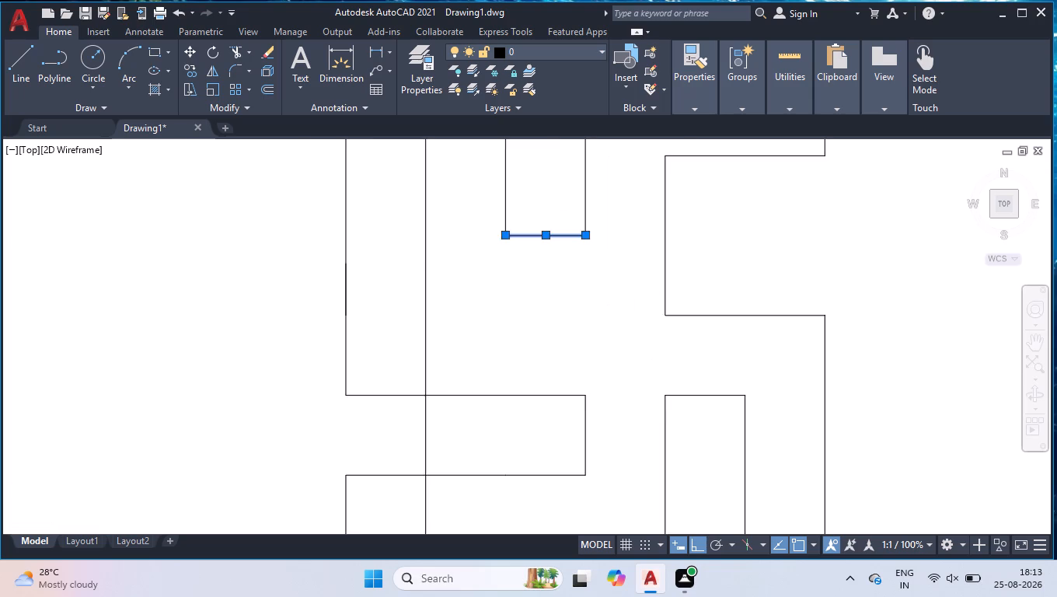
left_click(492, 203)
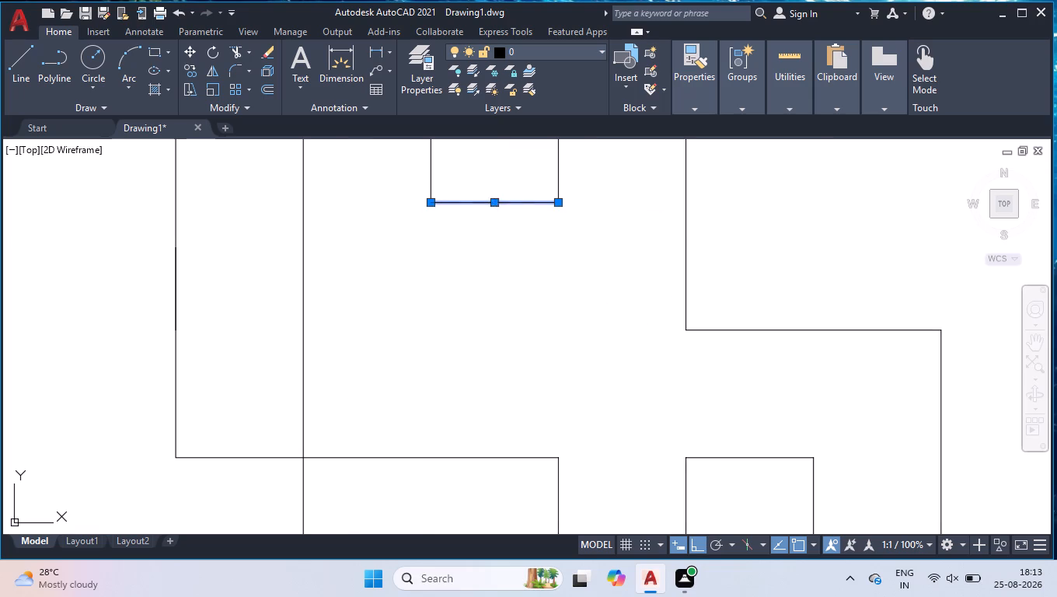
left_click(501, 334)
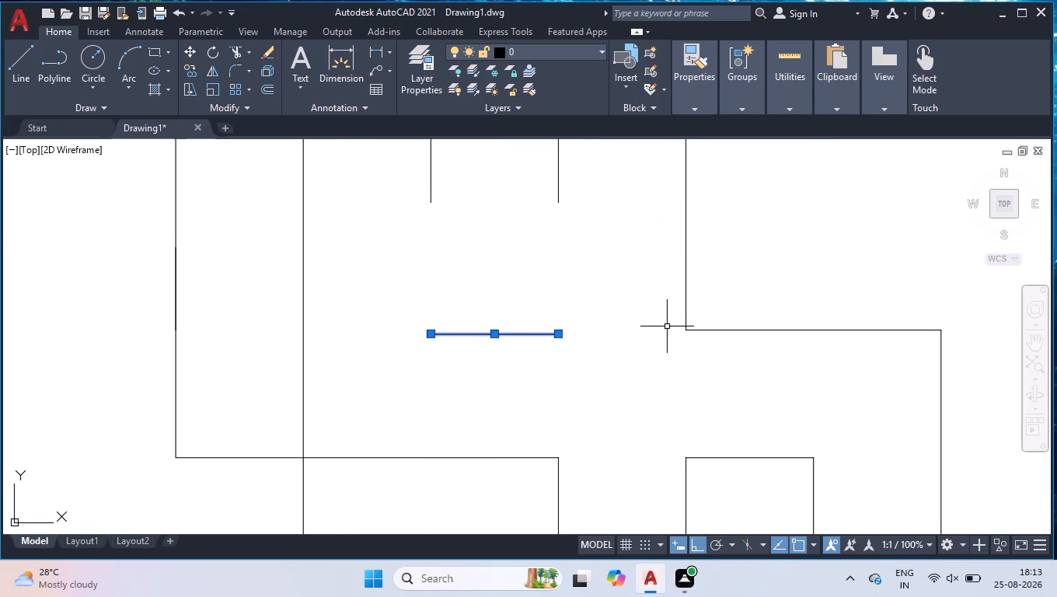
key("space")
key("space")
key("space")
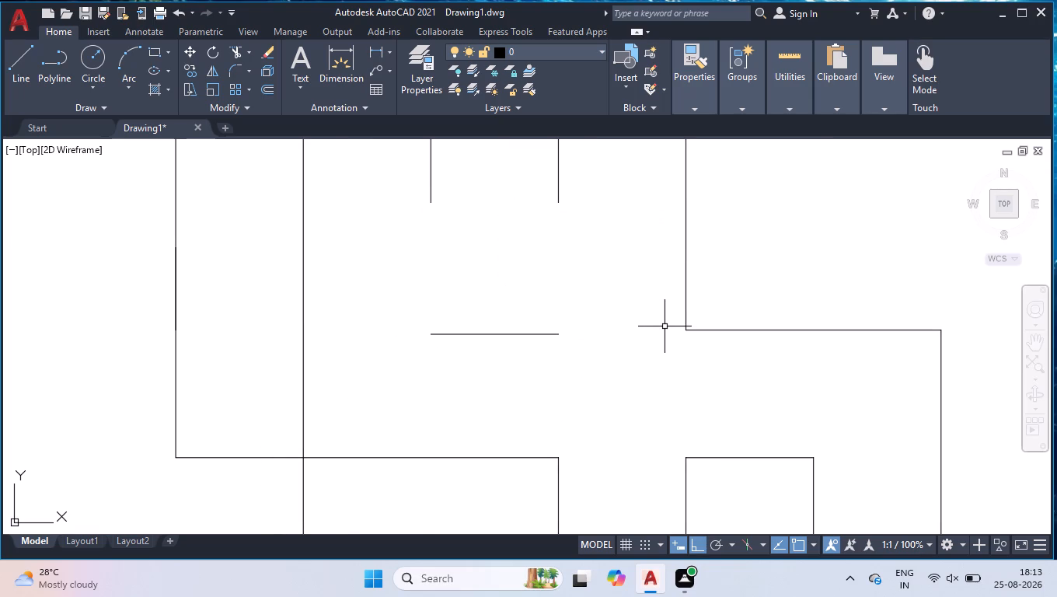
Extend the top edge of the lower-right arm leftward to the new vertical line.
type("EX")
key("Return")
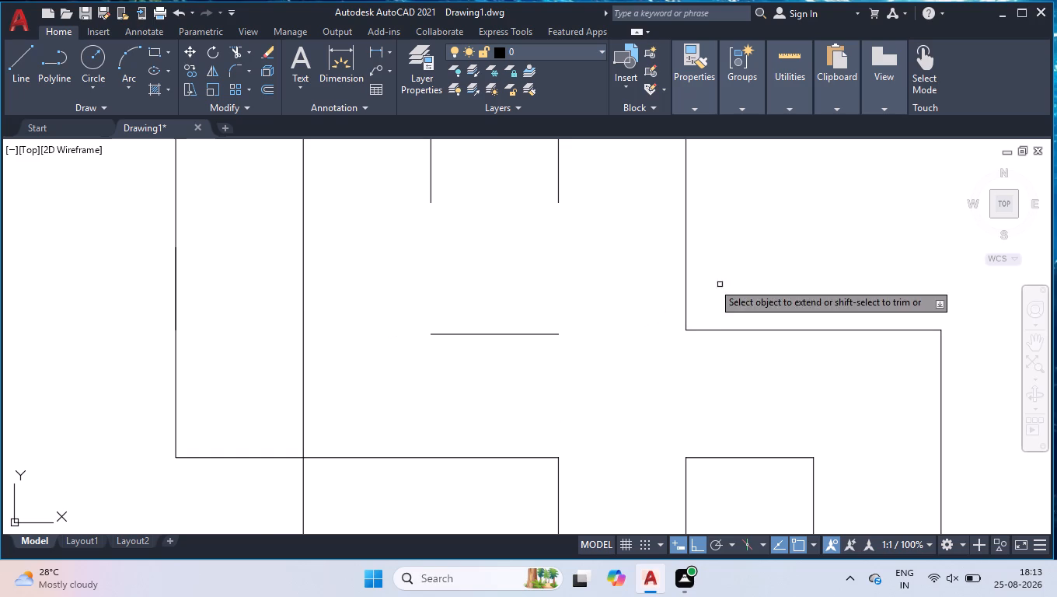
left_click(706, 330)
key("Return")
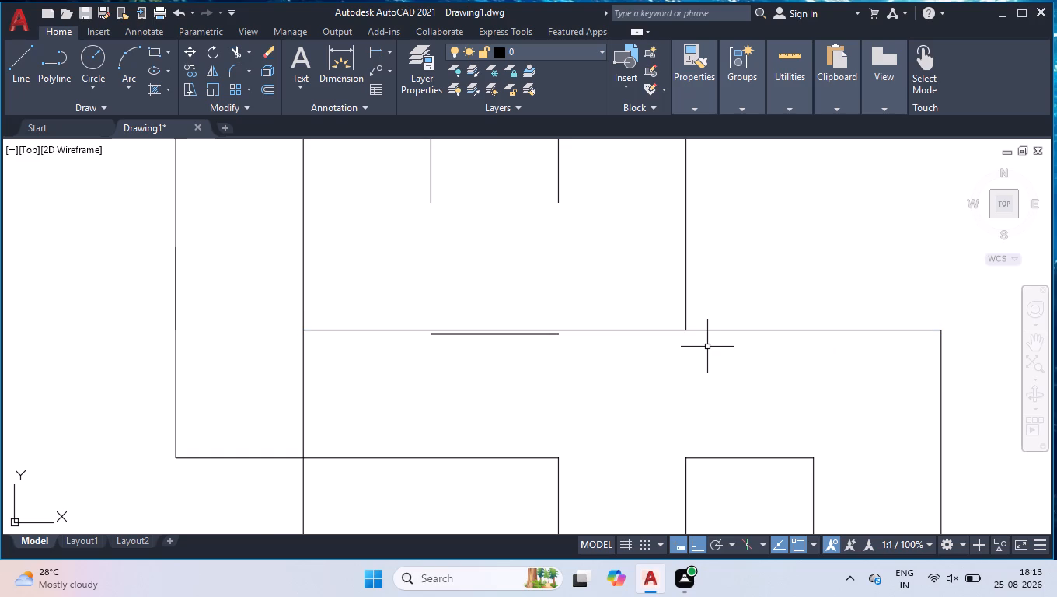
Move the upper notch's detached bottom edge up onto the extended horizontal line.
scroll(472, 342, "up", 2)
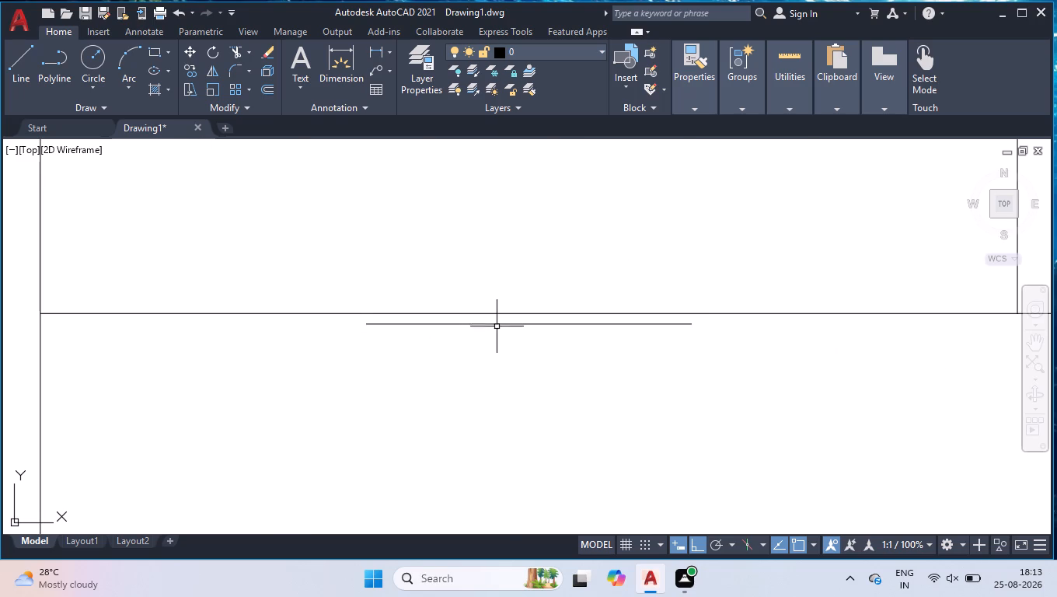
left_click(496, 323)
left_click(532, 324)
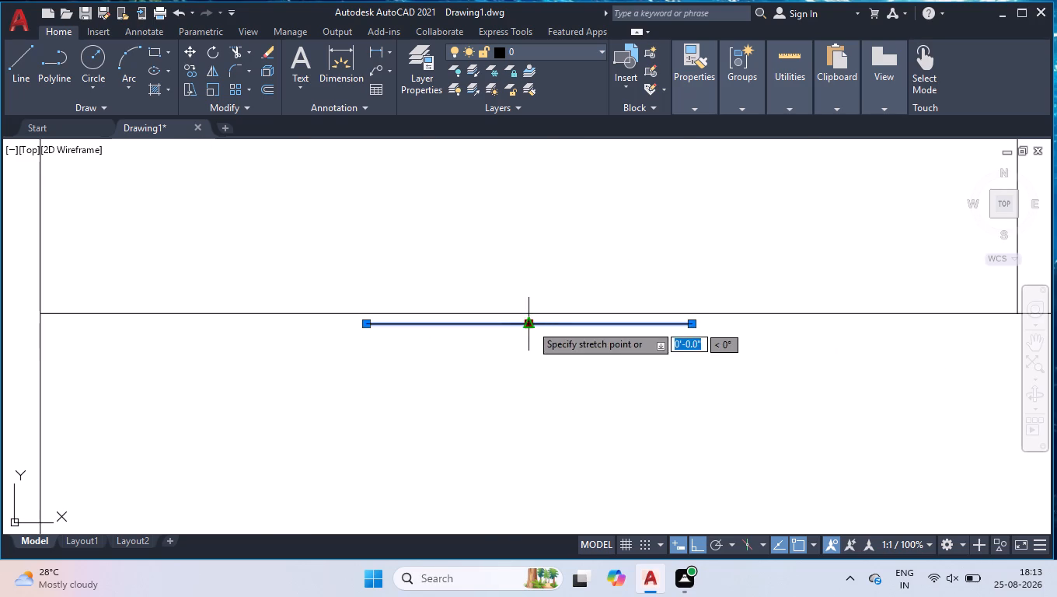
left_click(530, 312)
scroll(541, 350, "down", 1)
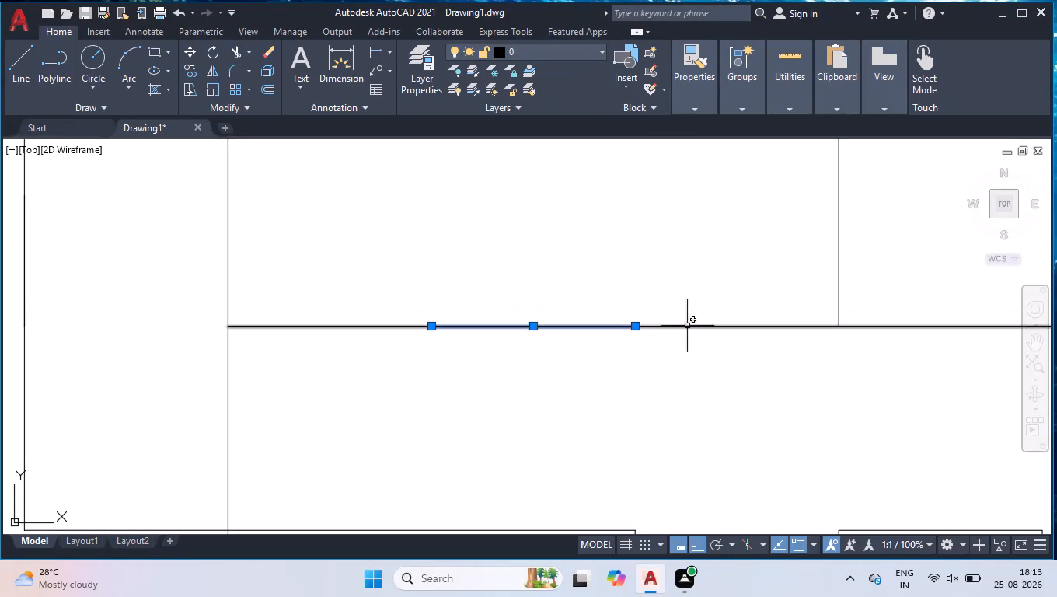
Trim away the extended horizontal line, leaving the notch's short bottom edge in place.
type("TR")
key("Return")
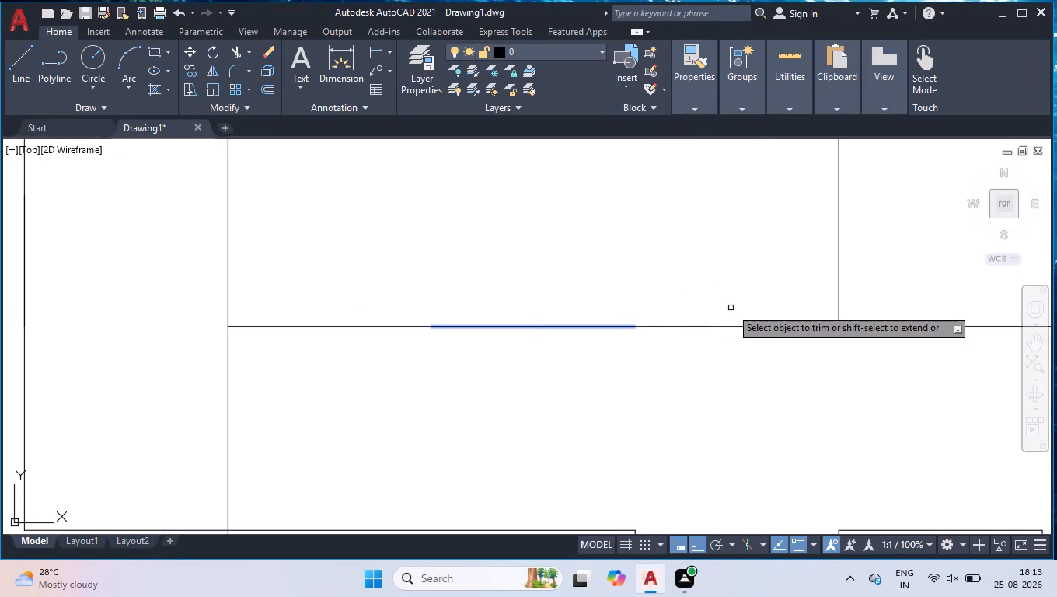
left_click(731, 308)
left_click(644, 363)
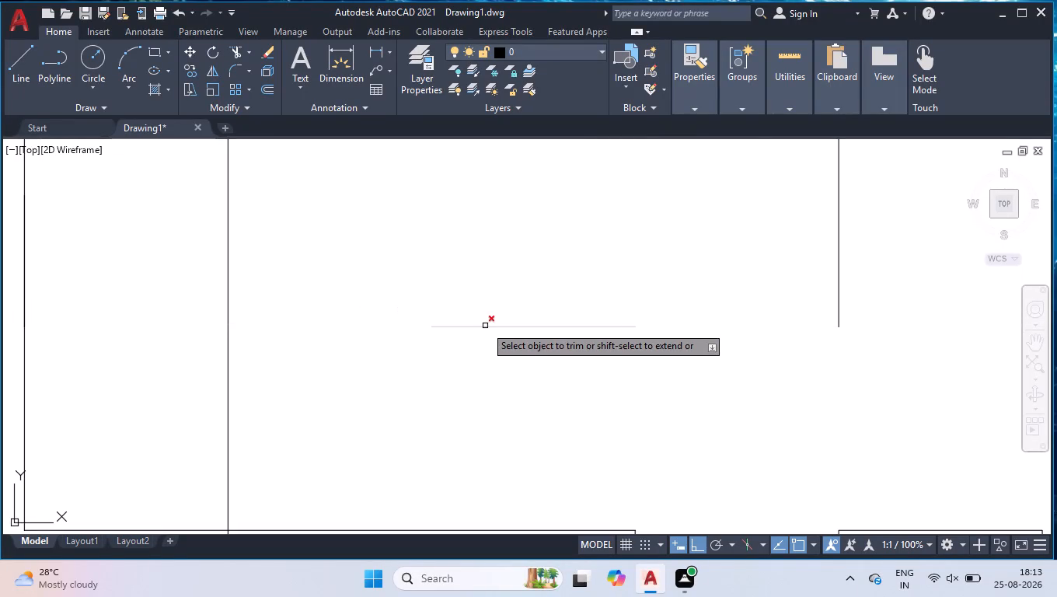
scroll(572, 273, "down", 2)
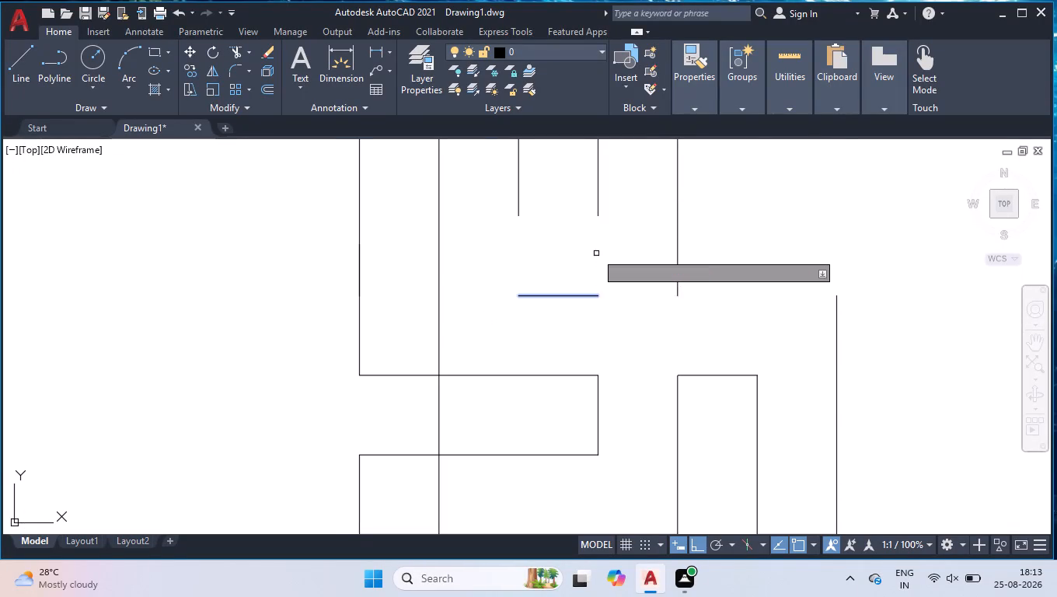
left_click(593, 250, "shift")
left_click(588, 264, "shift")
left_click(599, 265)
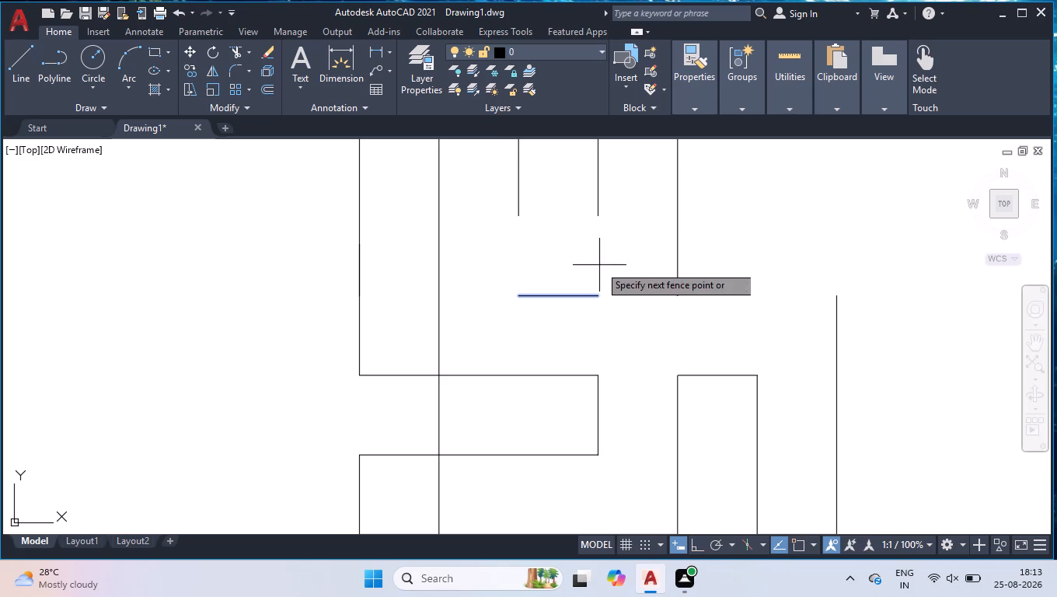
left_click_drag(600, 265, 598, 276, "shift")
double_click(609, 270)
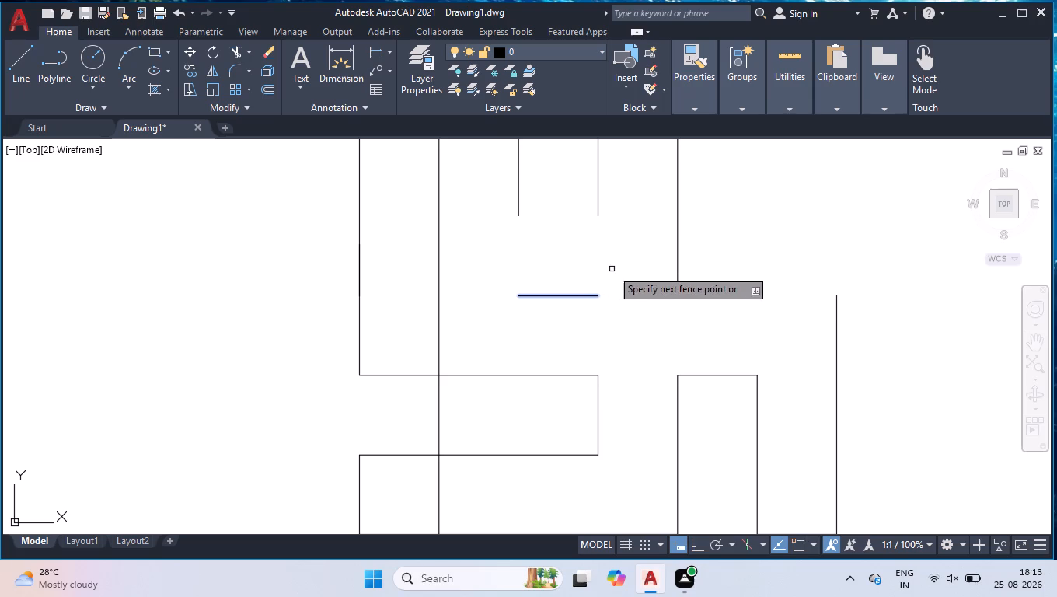
left_click(630, 283)
key("Return")
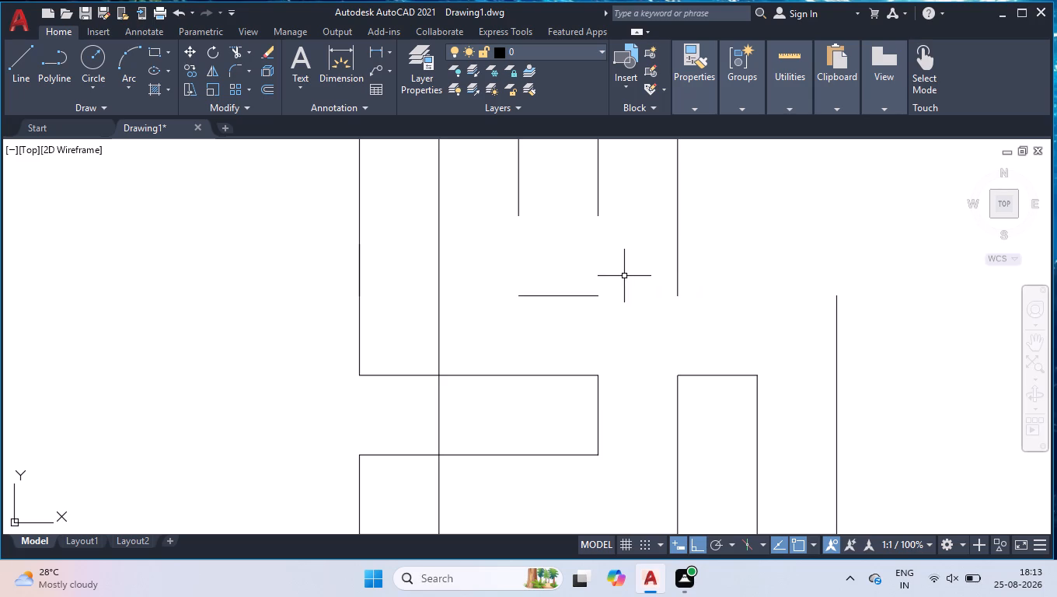
left_click(624, 276, "shift")
left_click(618, 287)
scroll(626, 293, "down", 3)
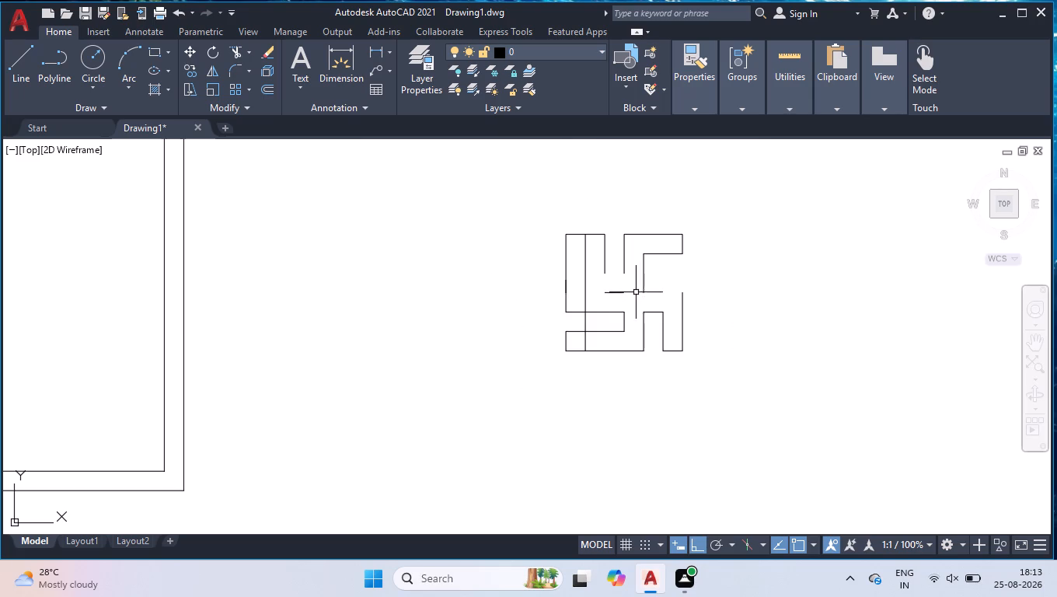
Redraw the lower-right arm's top edge from its outer side's upper end to the lower end of the inner vertical edge.
scroll(727, 264, "up", 2)
key("l")
key("Return")
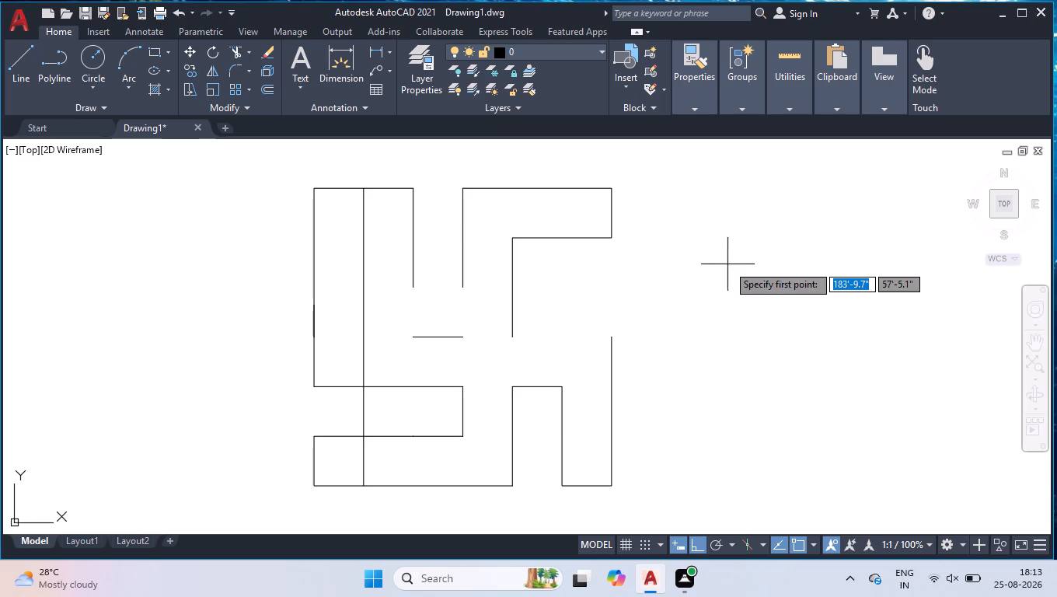
left_click(612, 334)
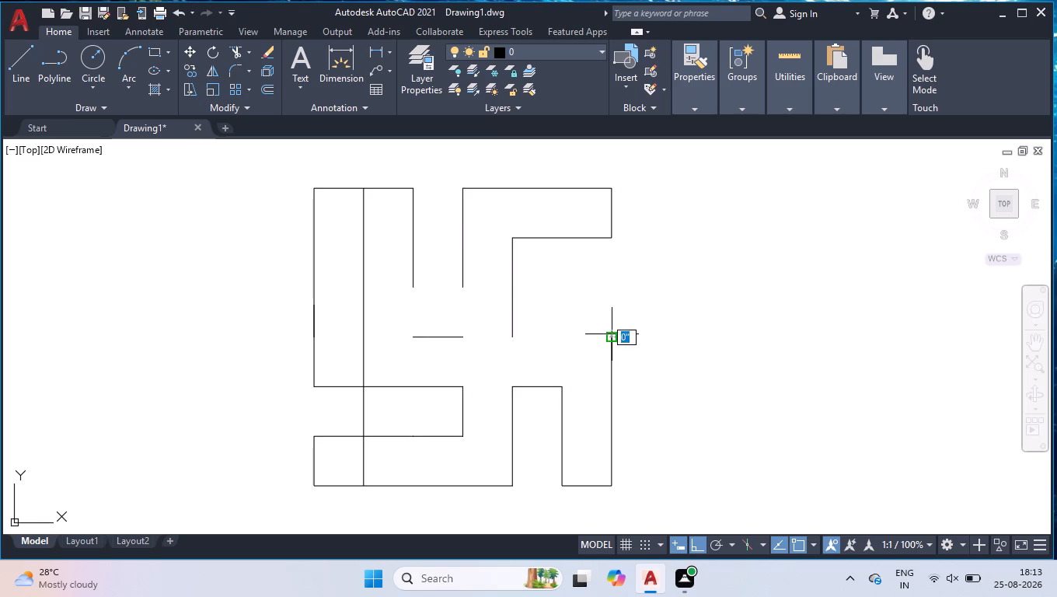
left_click(517, 340)
key("space")
Extend both vertical sides of the upper notch down to its lowered bottom edge.
type("EX")
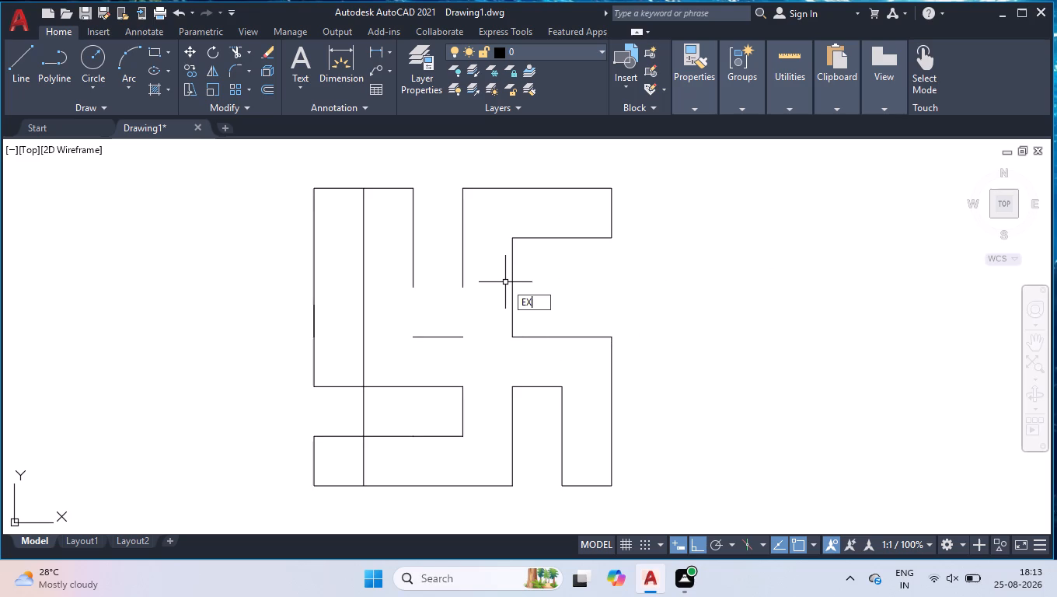
key("Return")
left_click(471, 254)
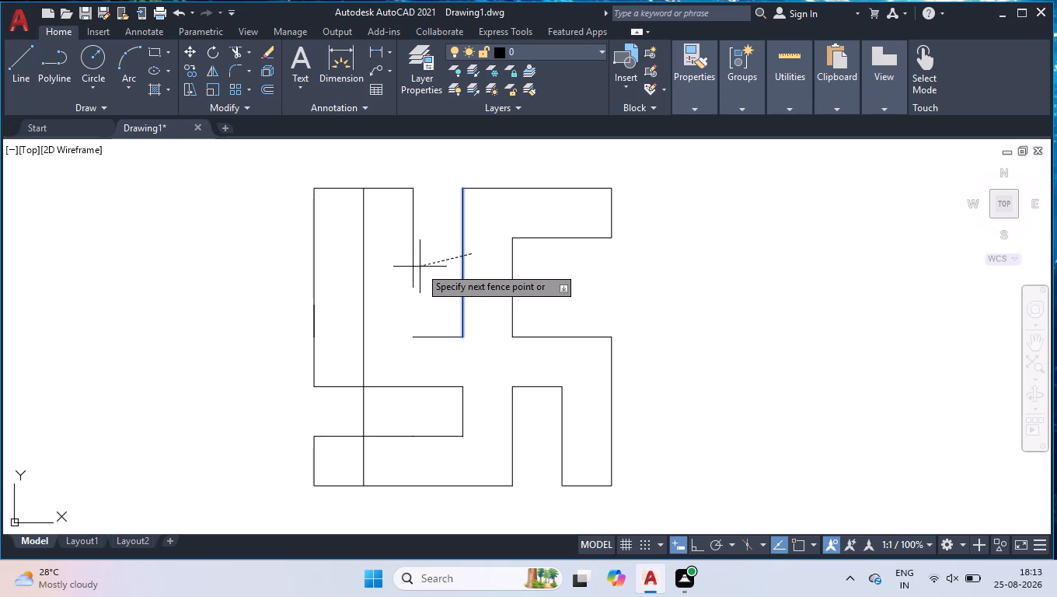
left_click(410, 260)
key("Return")
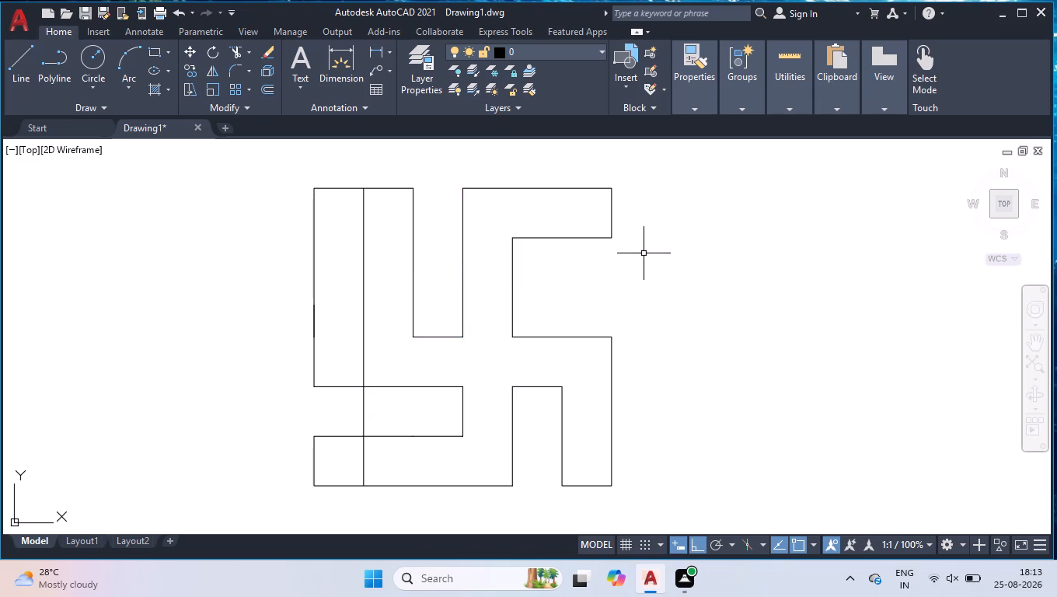
Trim the horizontal edges back to the new vertical line and remove the leftover vertical segments outside it.
type("TR")
key("Return")
left_click(333, 173)
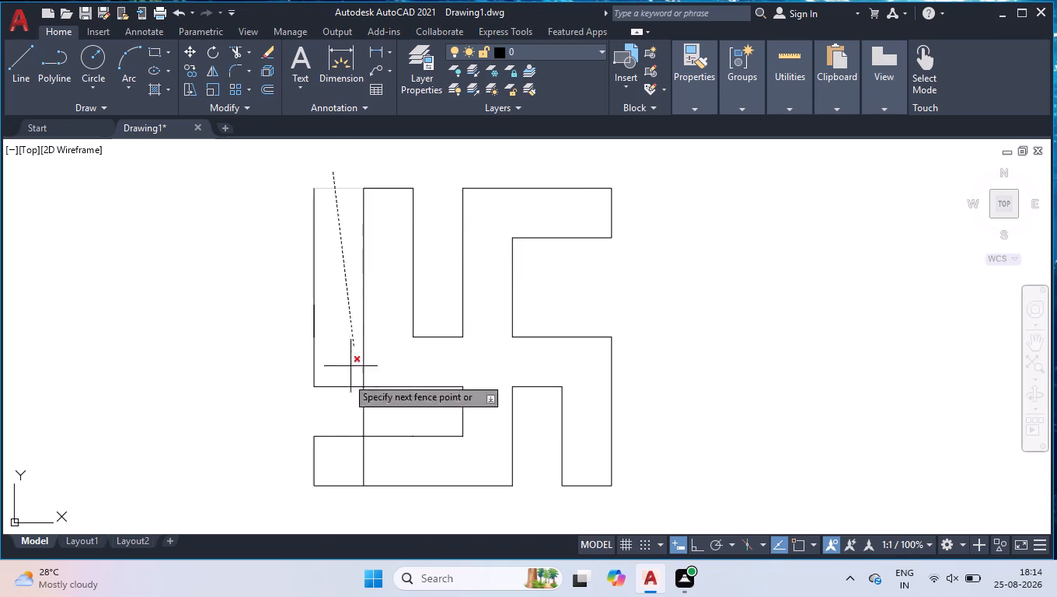
left_click(327, 493)
left_click(341, 429)
left_click(384, 413)
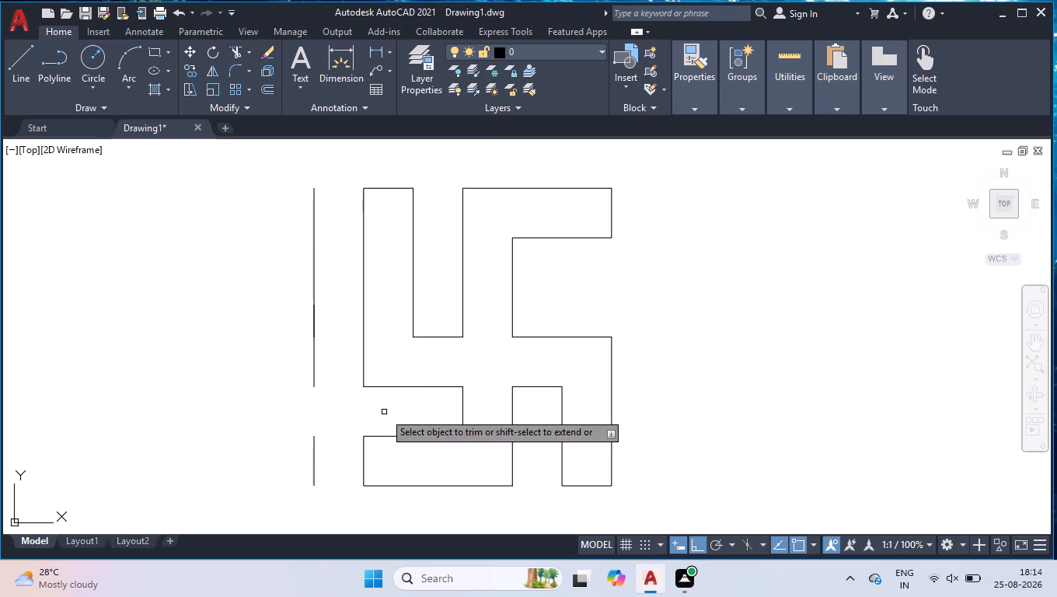
left_click(247, 274)
left_click(347, 254)
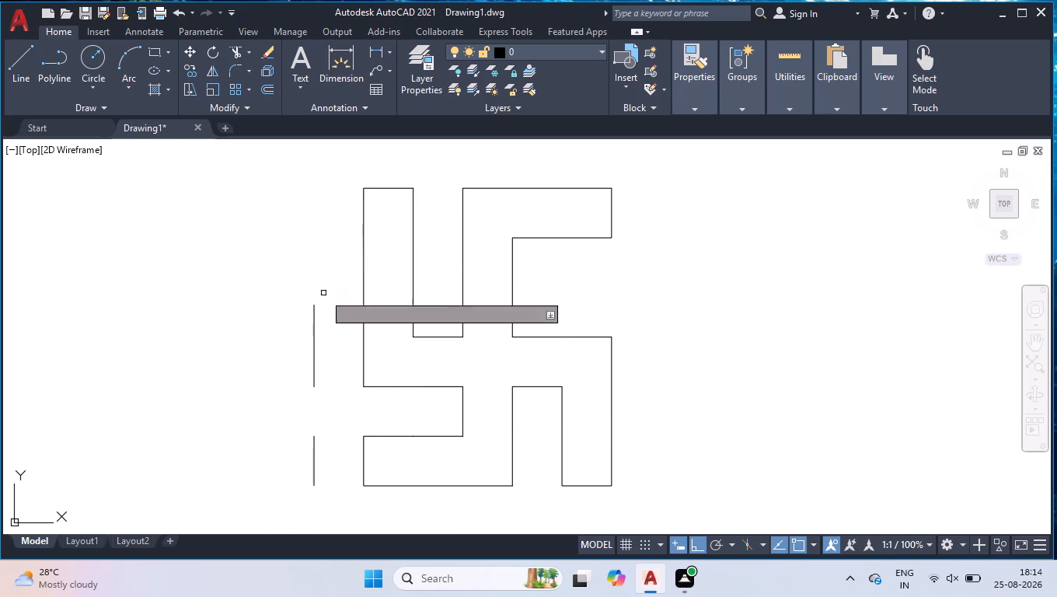
left_click(314, 330)
left_click(294, 452)
left_click(319, 449)
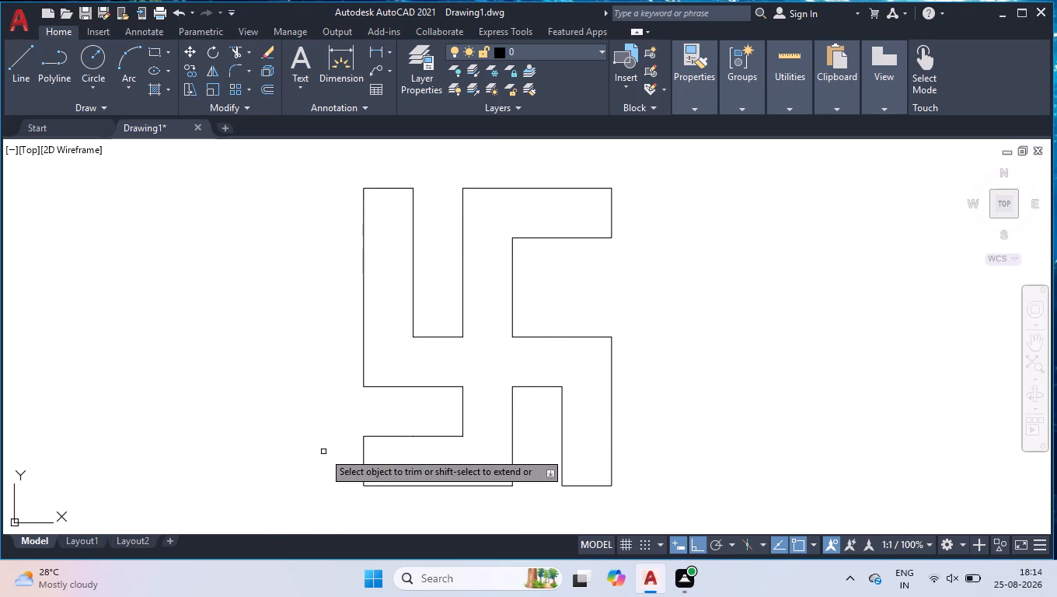
key("Return")
Join the upper-right arm's top, end and lower edges, including the upper-left arm's top edge in the selection.
scroll(288, 393, "down", 2)
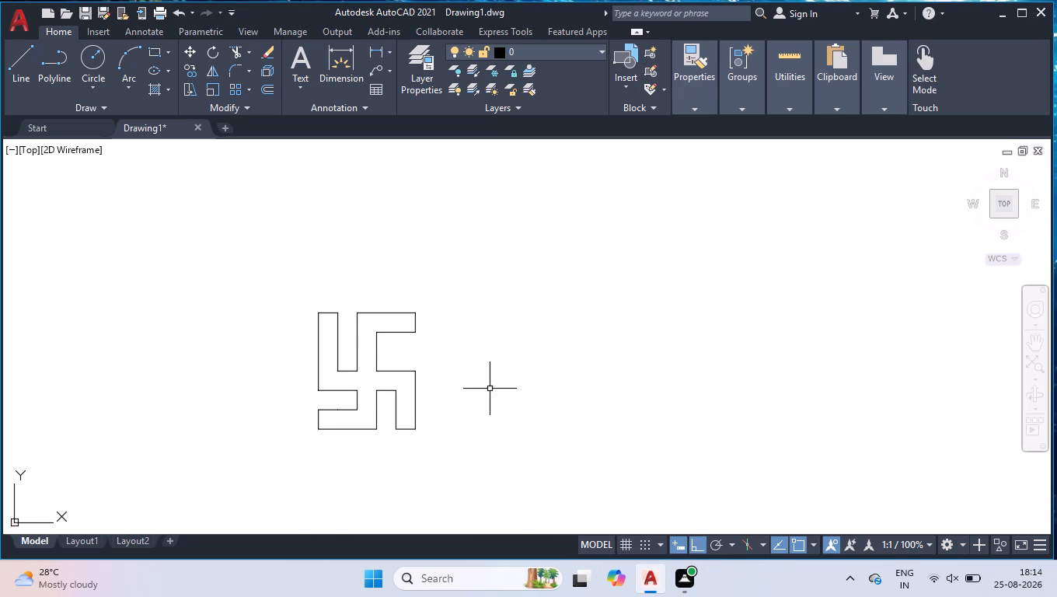
scroll(324, 442, "up", 1)
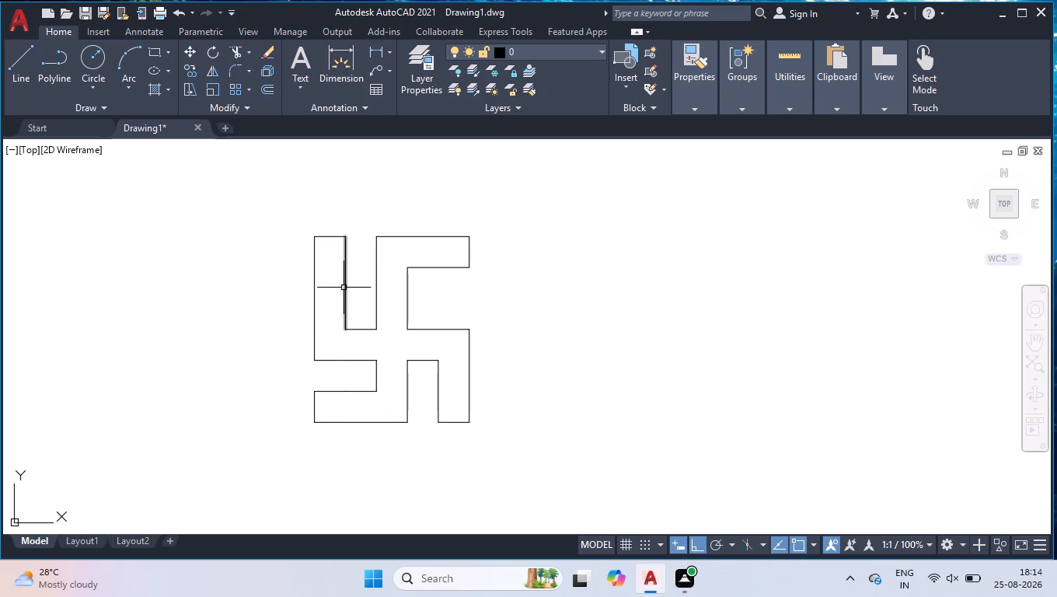
scroll(344, 286, "up", 1)
left_click(567, 185)
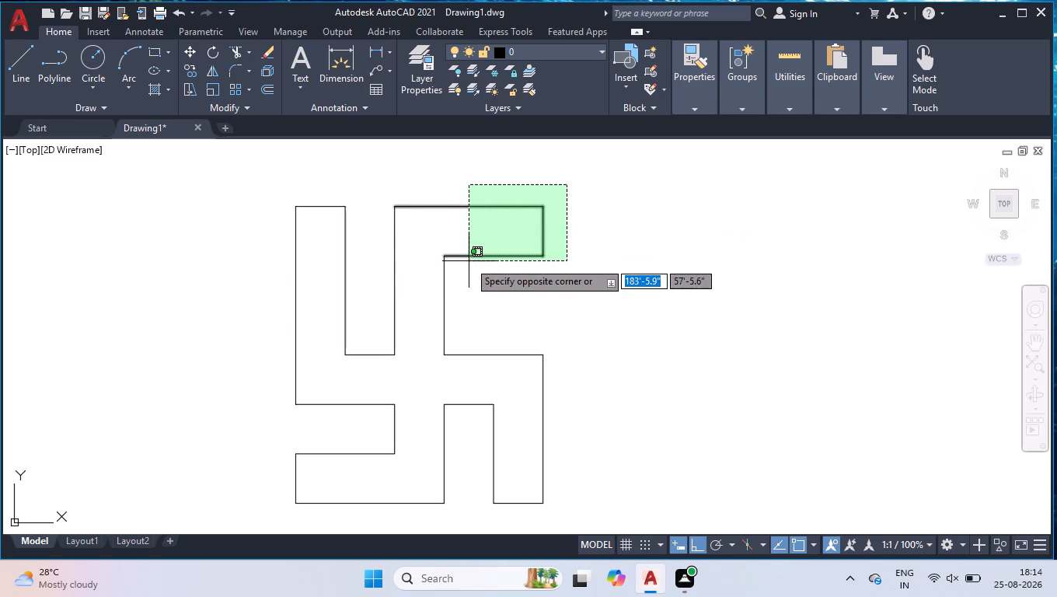
left_click(469, 261)
left_click(340, 196)
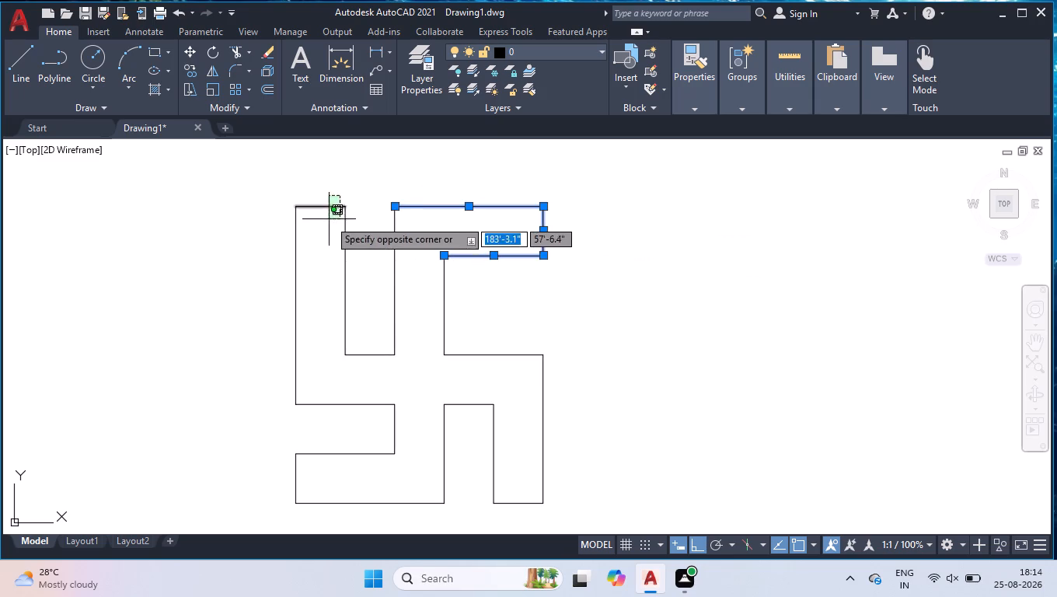
left_click(329, 219)
key("j")
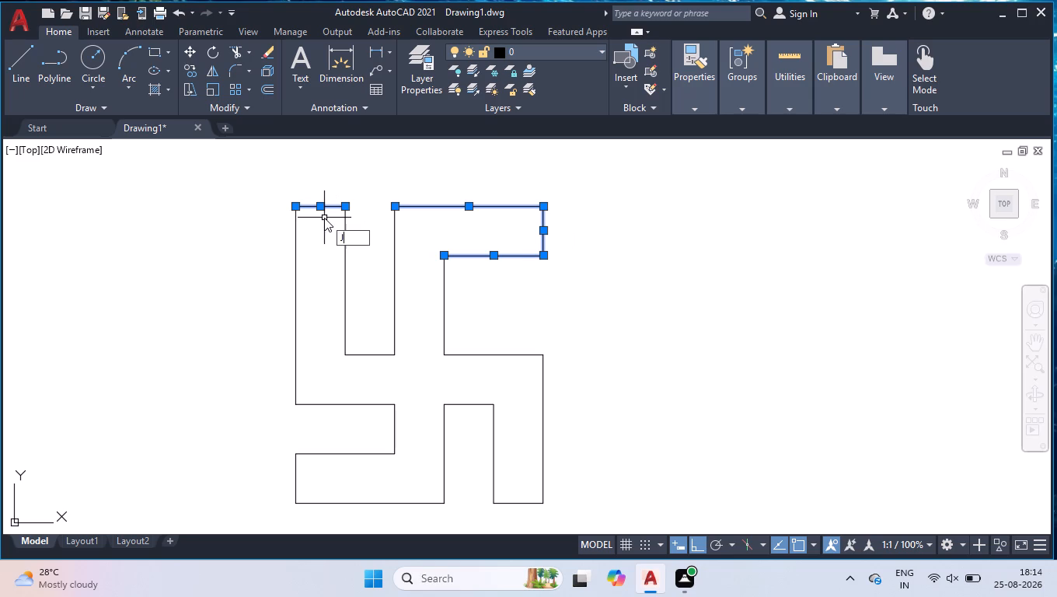
key("Return")
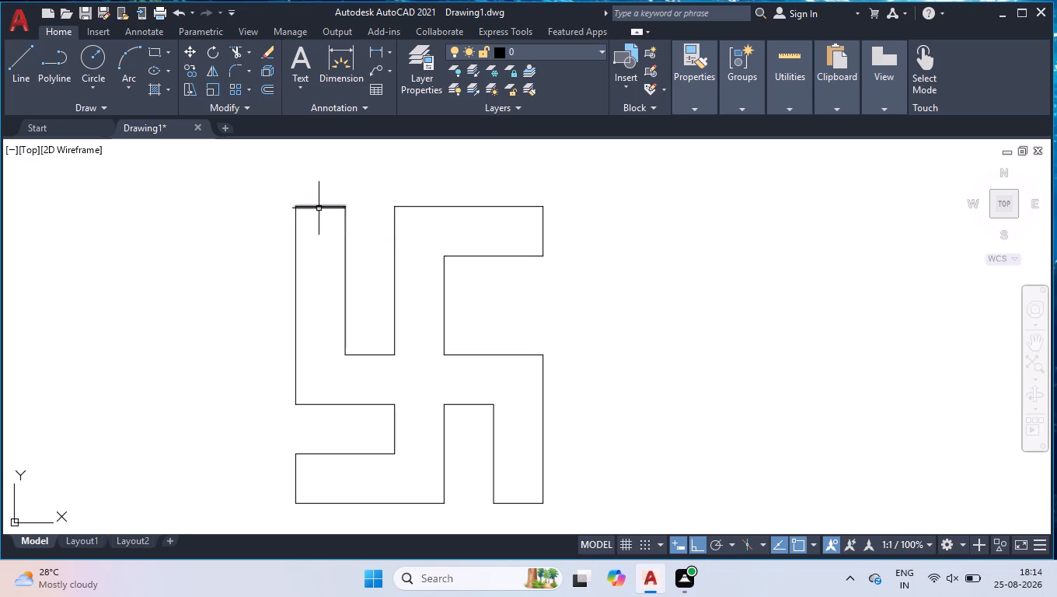
Group the joined upper-right arm outline with the upper-left arm's top edge.
left_click(637, 168)
left_click(480, 274)
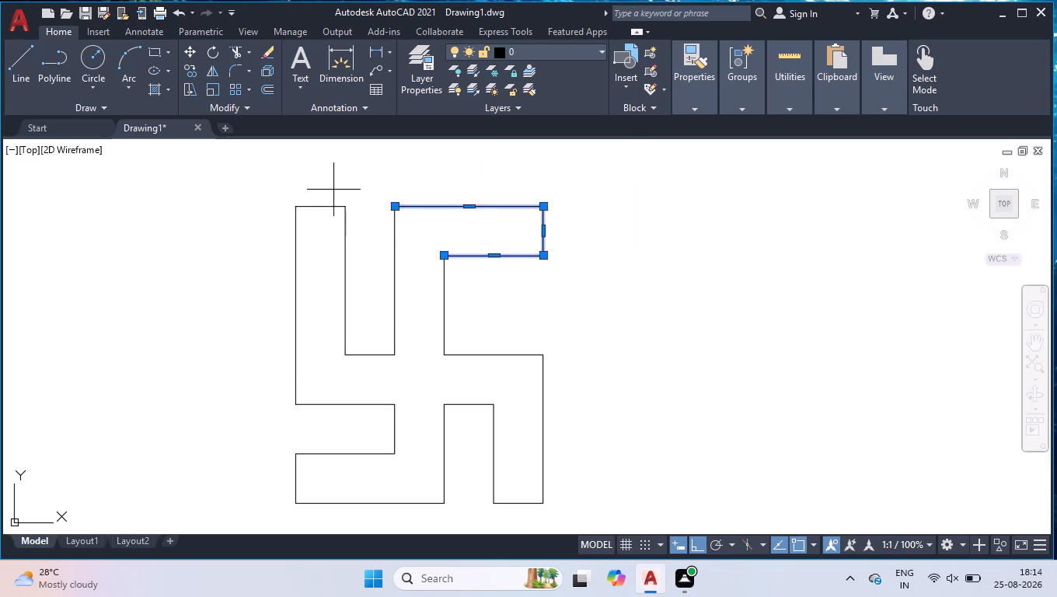
left_click(333, 190)
left_click(322, 207)
type("GROUP")
key("Return")
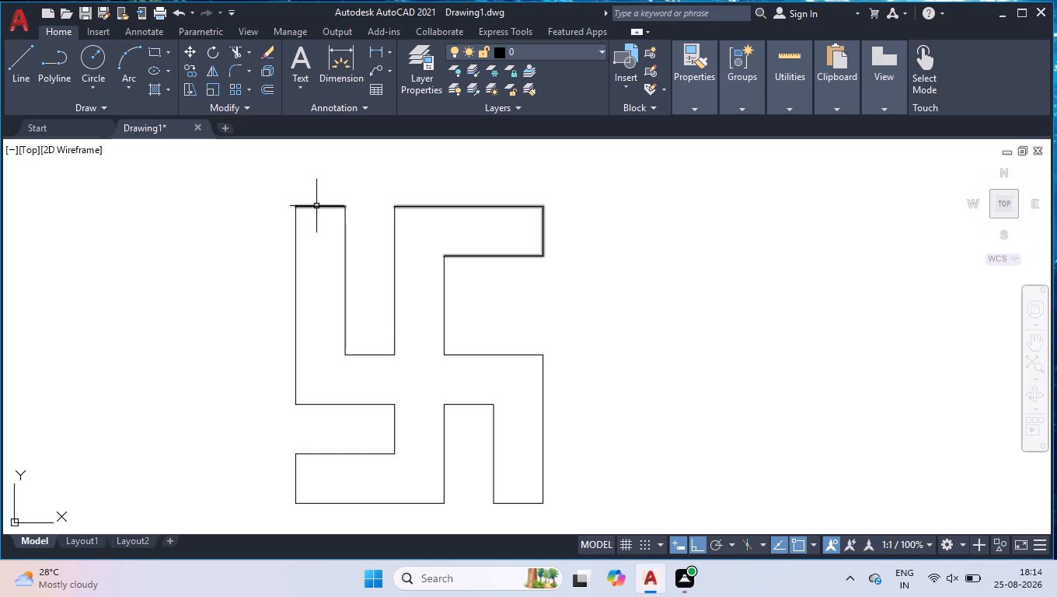
Move the grouped top edges straight down from the arm's inner corner to the midpoint of the inner vertical edge.
left_click(549, 190)
left_click(523, 223)
type("MO")
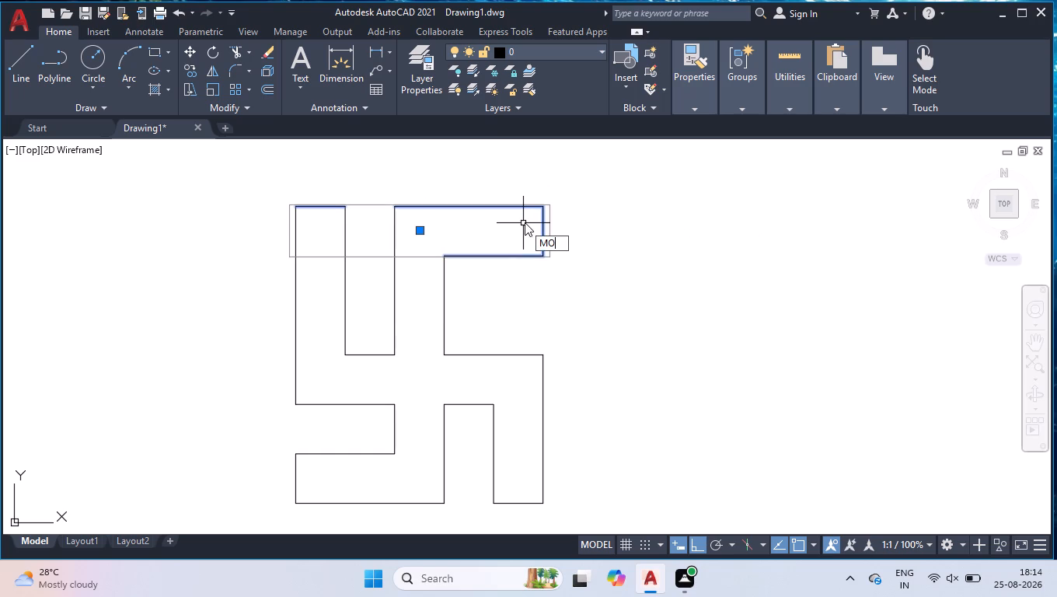
key("v")
key("Return")
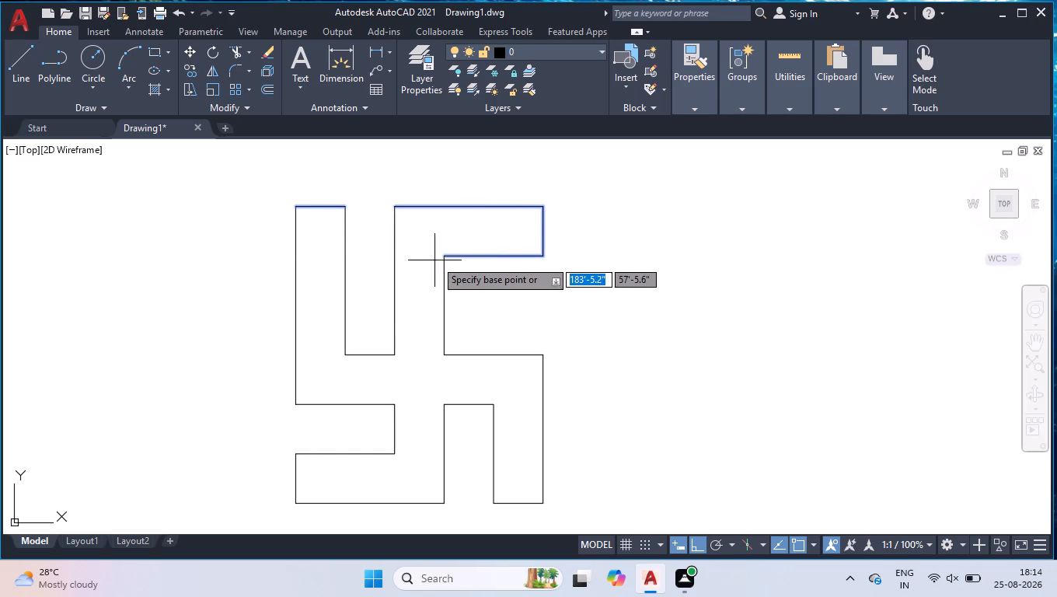
left_click(445, 257)
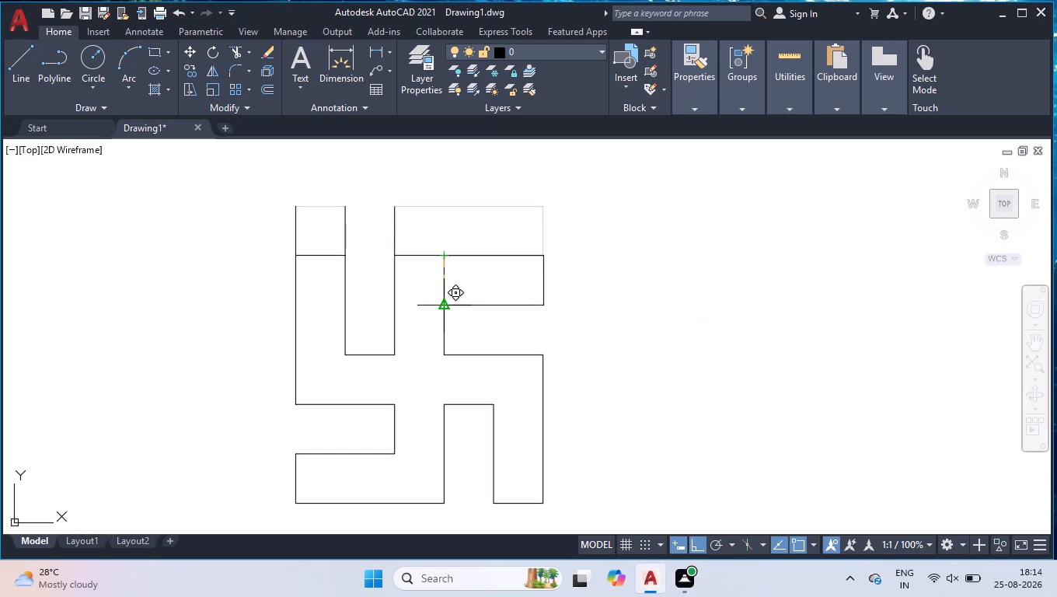
left_click(448, 302)
key("Return")
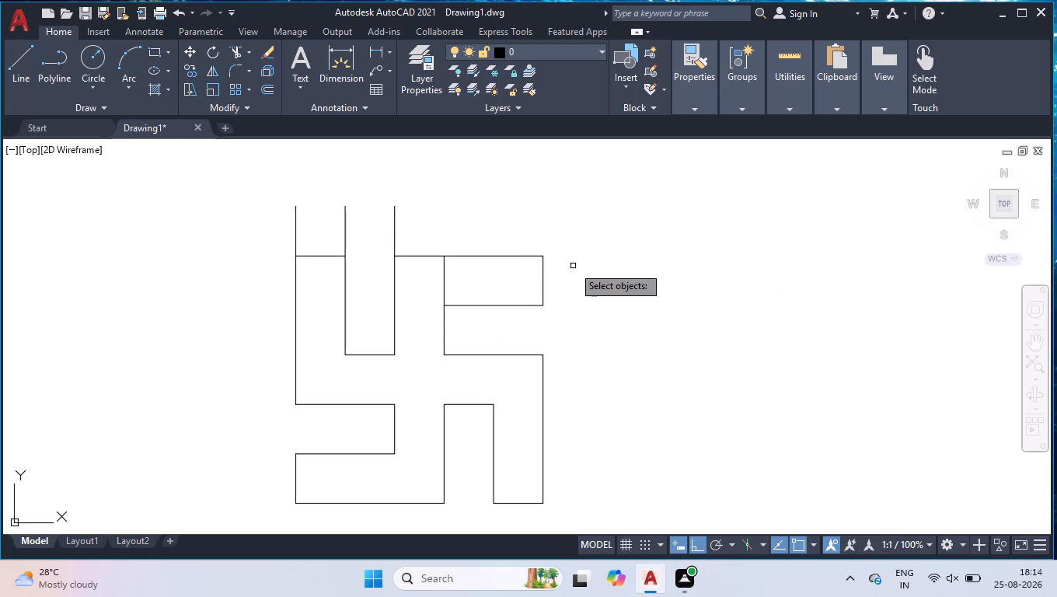
type("TR")
key("Return")
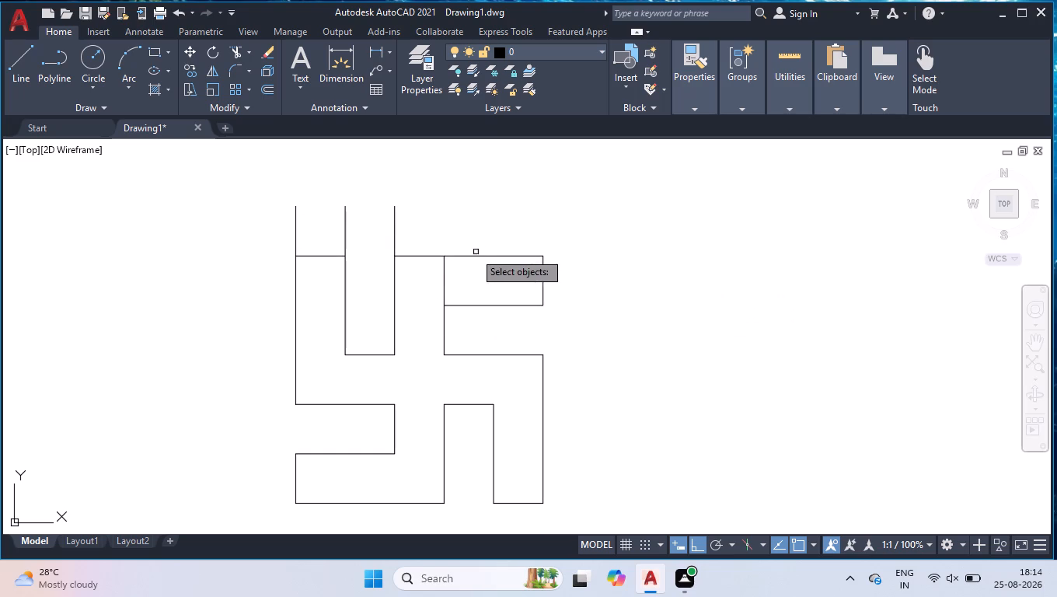
key("space")
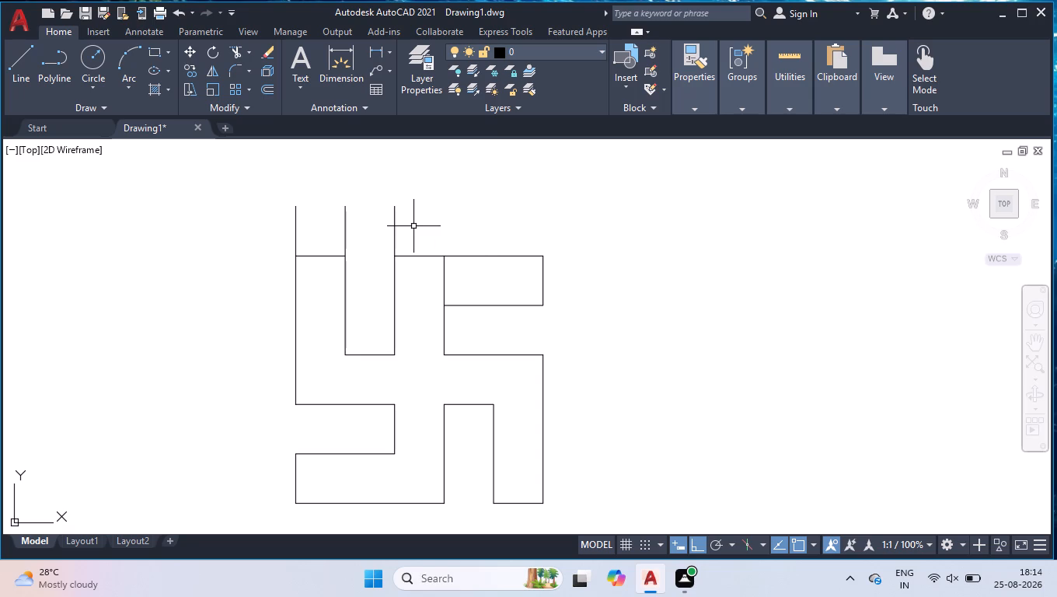
Trim the vertical line ends above the lowered top edges and the vertical segment crossing the upper-right arm.
type("TR")
key("Return")
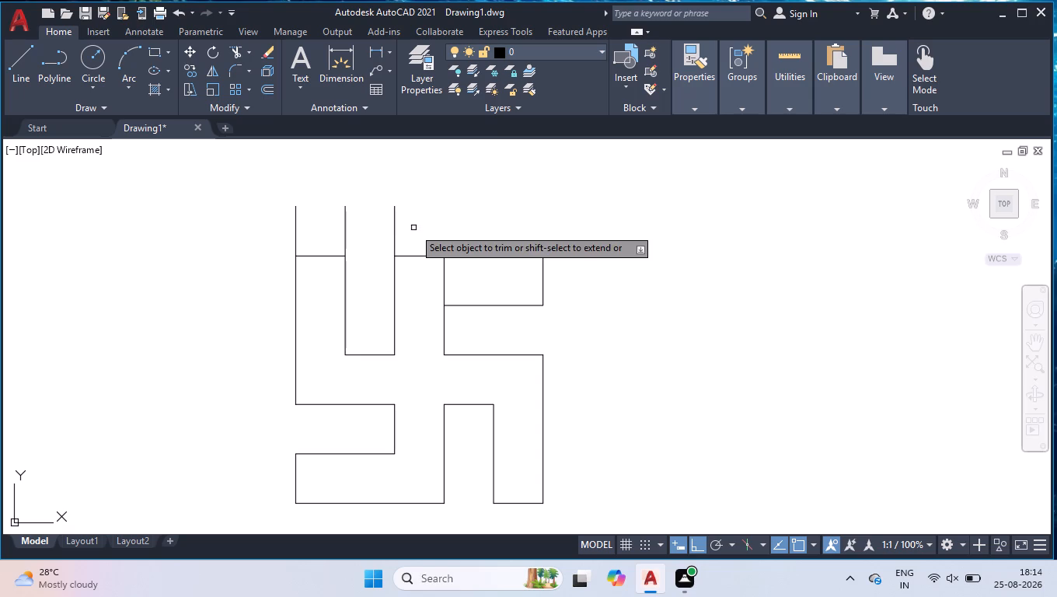
left_click(416, 226)
left_click(90, 201)
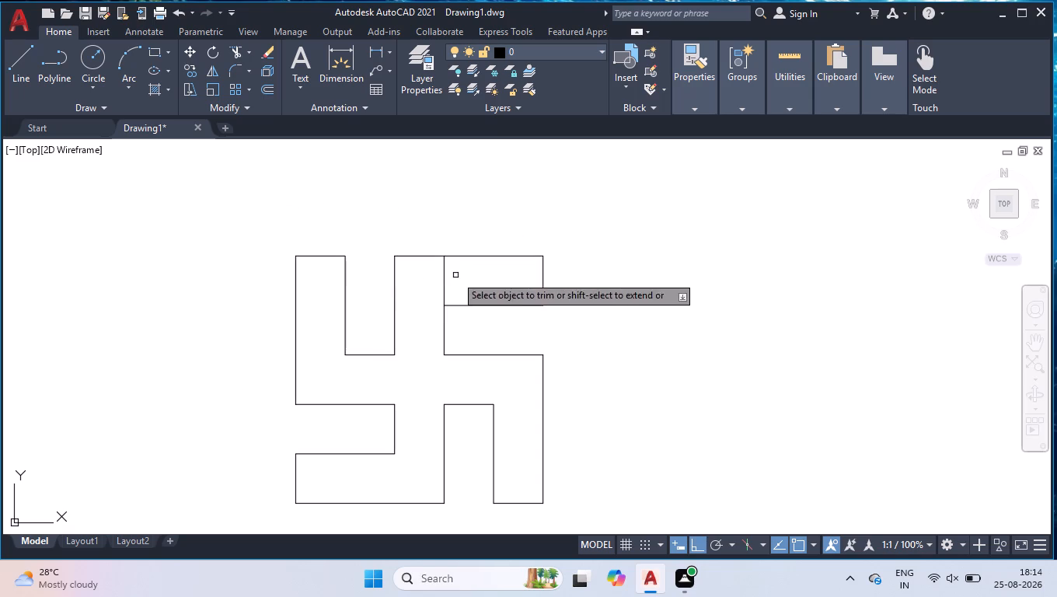
left_click(445, 275)
key("Return")
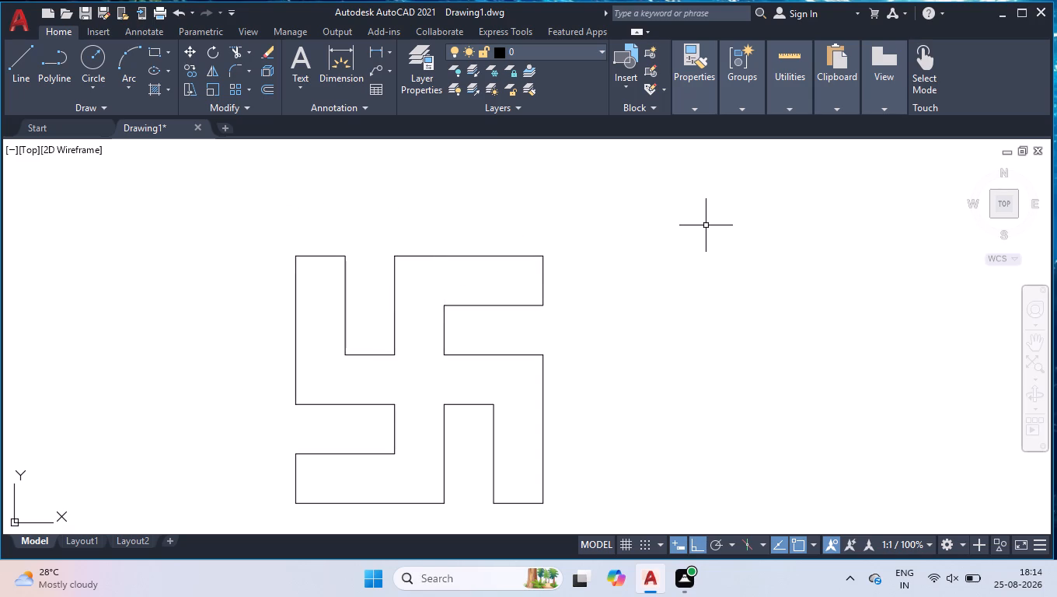
Group all lines of the swastika symbol into one object.
scroll(574, 197, "down", 3)
left_click(608, 206)
left_click(467, 317)
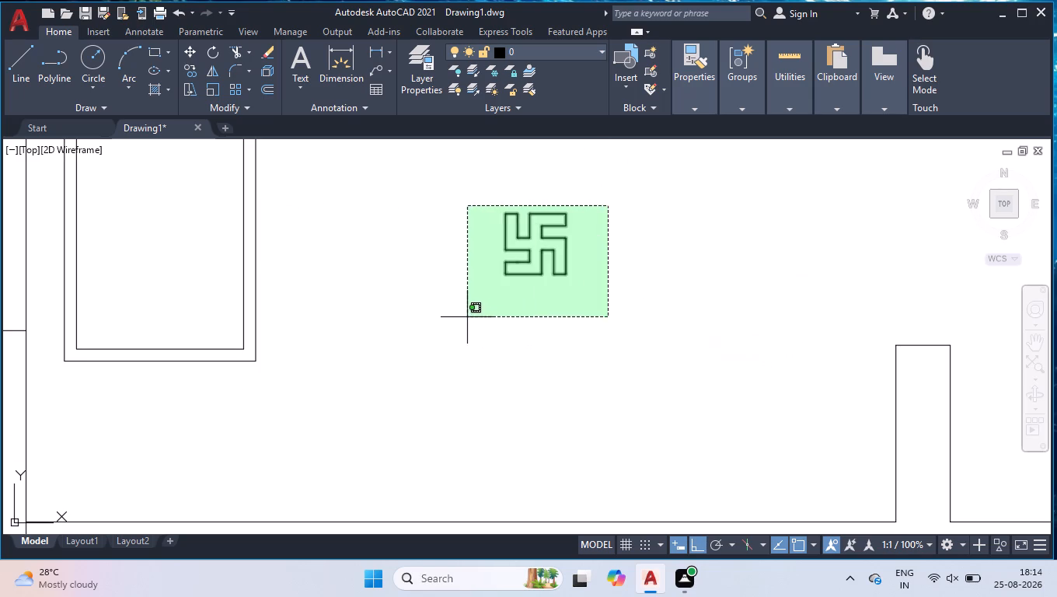
type("GROUP")
key("Return")
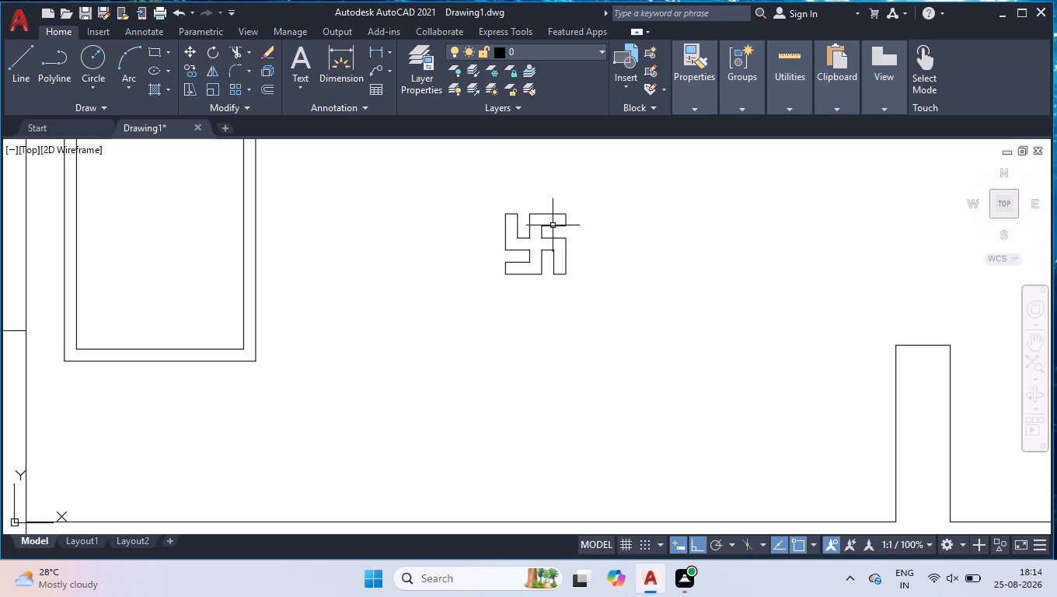
Move the grouped symbol by its centre to the centre of the double-bordered rectangle beside the W window.
left_click(551, 210)
left_click(520, 272)
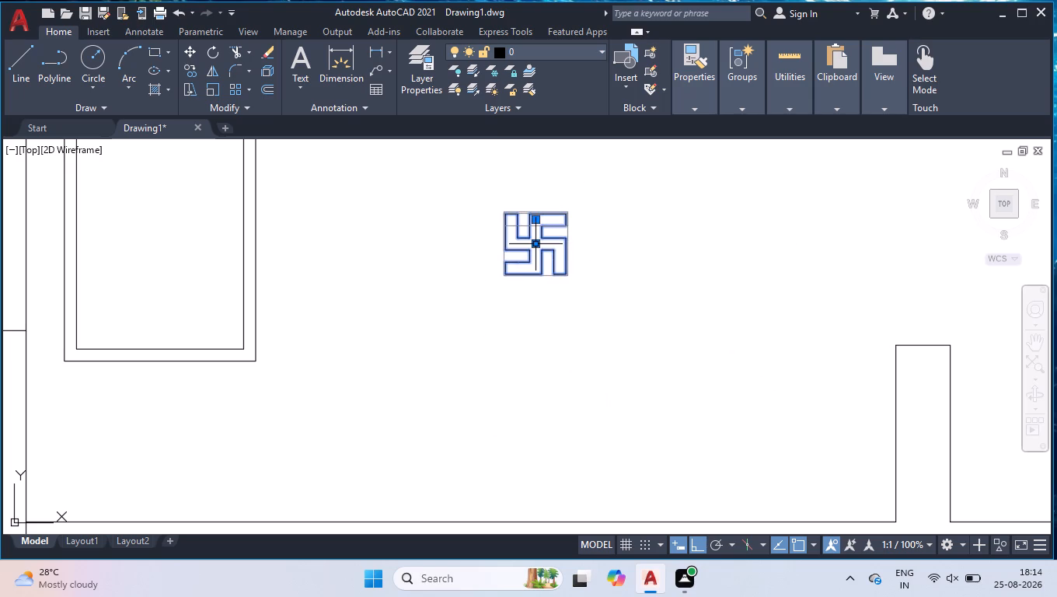
left_click(537, 243)
scroll(347, 253, "down", 2)
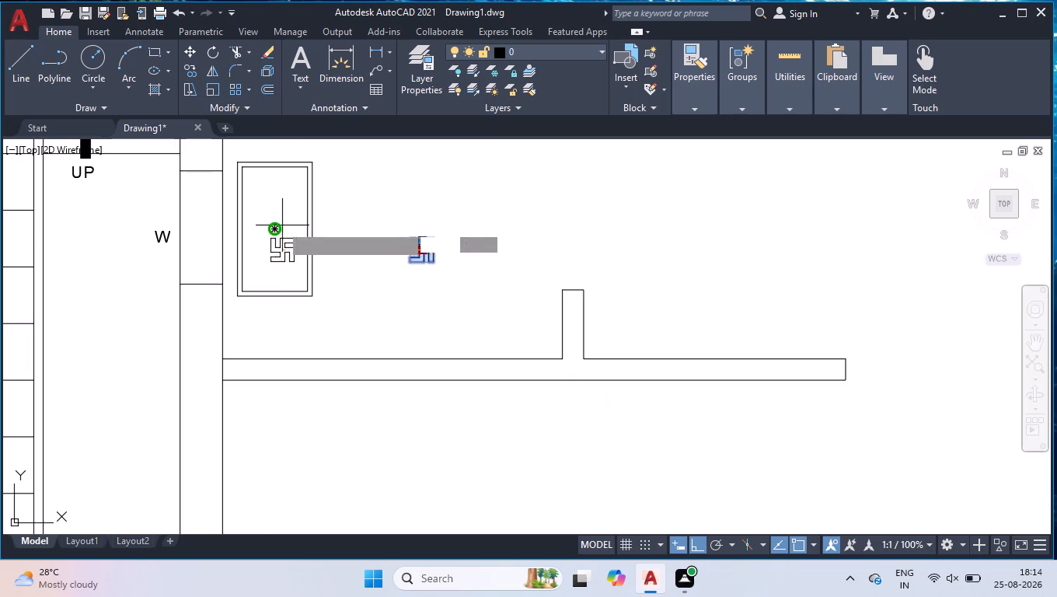
scroll(281, 225, "up", 2)
scroll(269, 243, "down", 2)
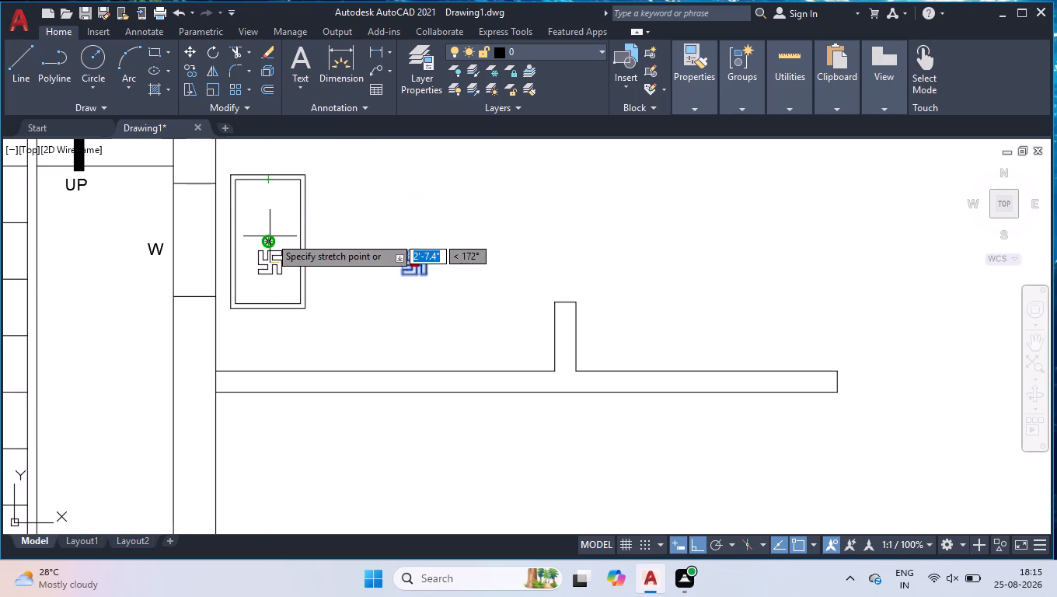
left_click(268, 239)
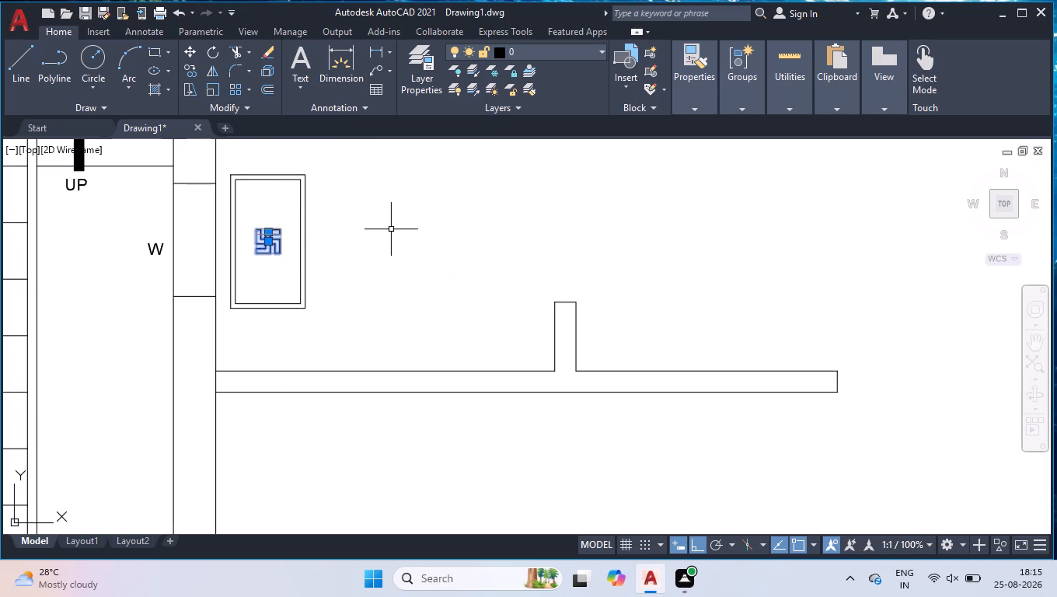
Scale the symbol about its centre to roughly double its size, keeping it inside the rectangle's inner border.
left_click(280, 216, "shift")
left_click(227, 274, "shift")
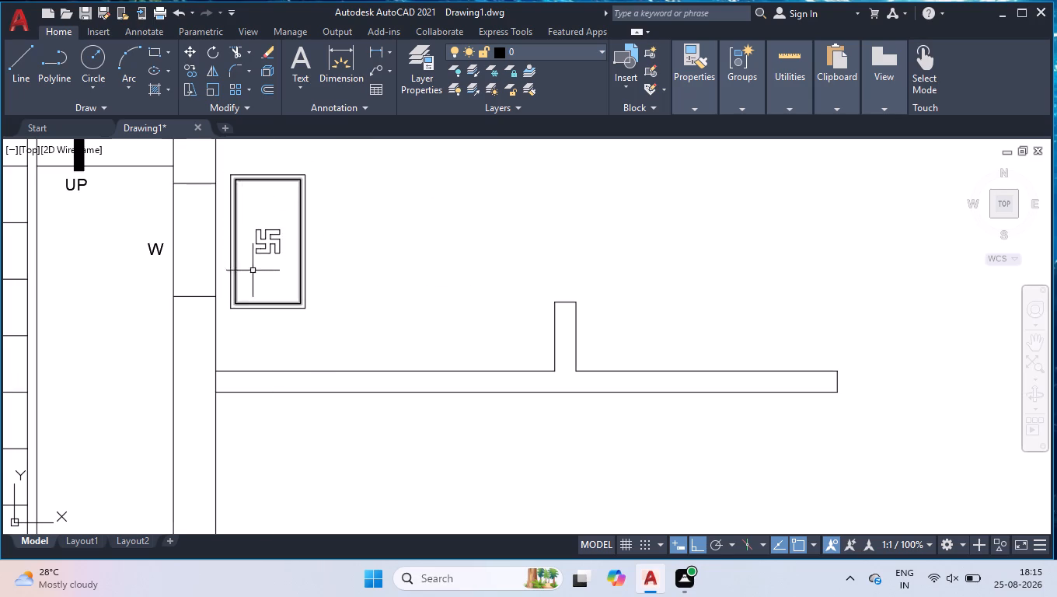
scroll(283, 248, "up", 3)
left_click(316, 226)
left_click(246, 322)
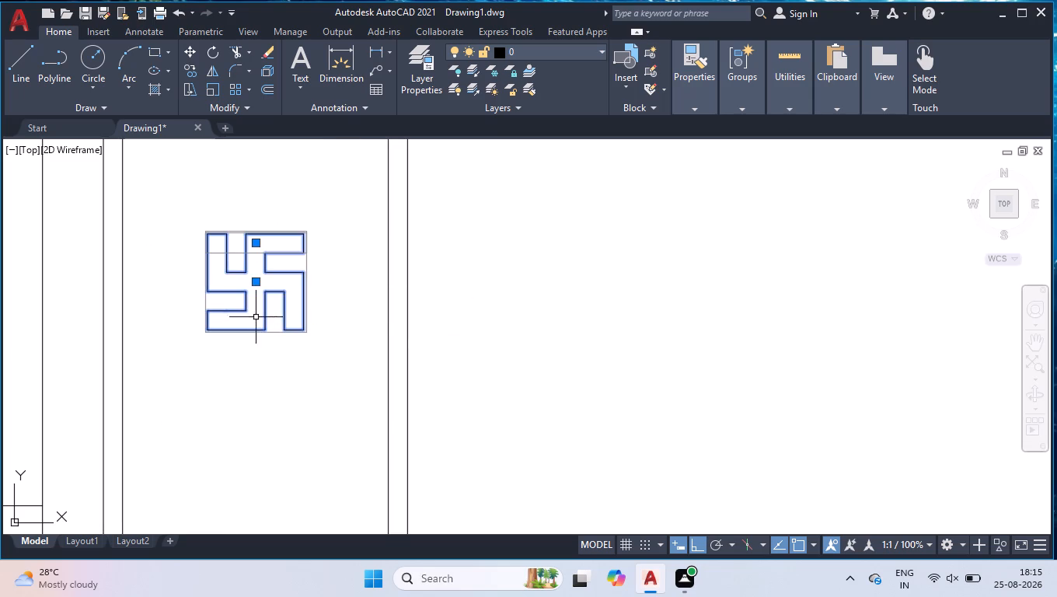
type("SCAL")
key("Return")
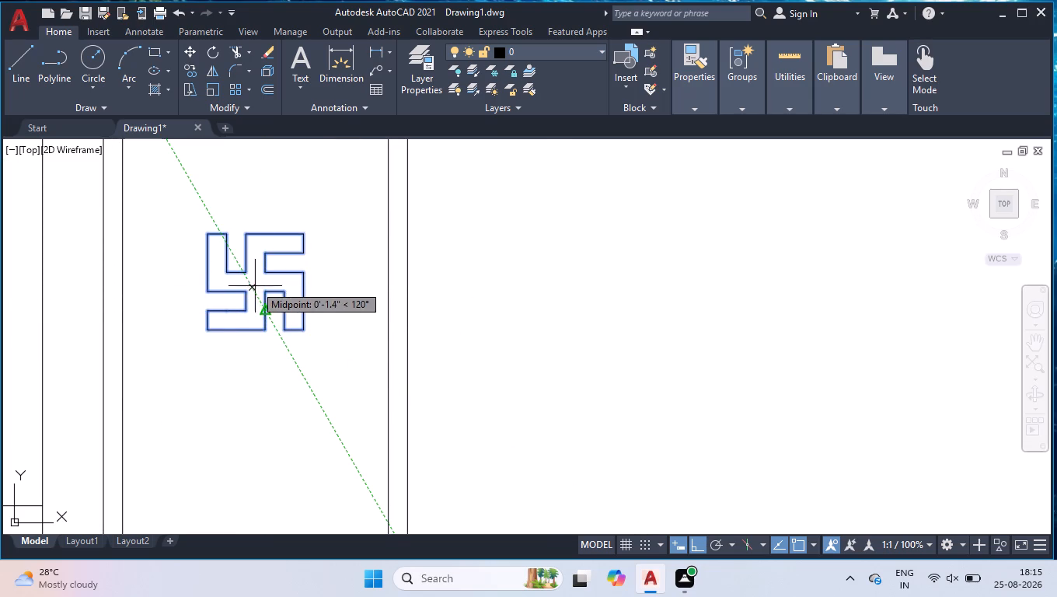
scroll(267, 303, "down", 3)
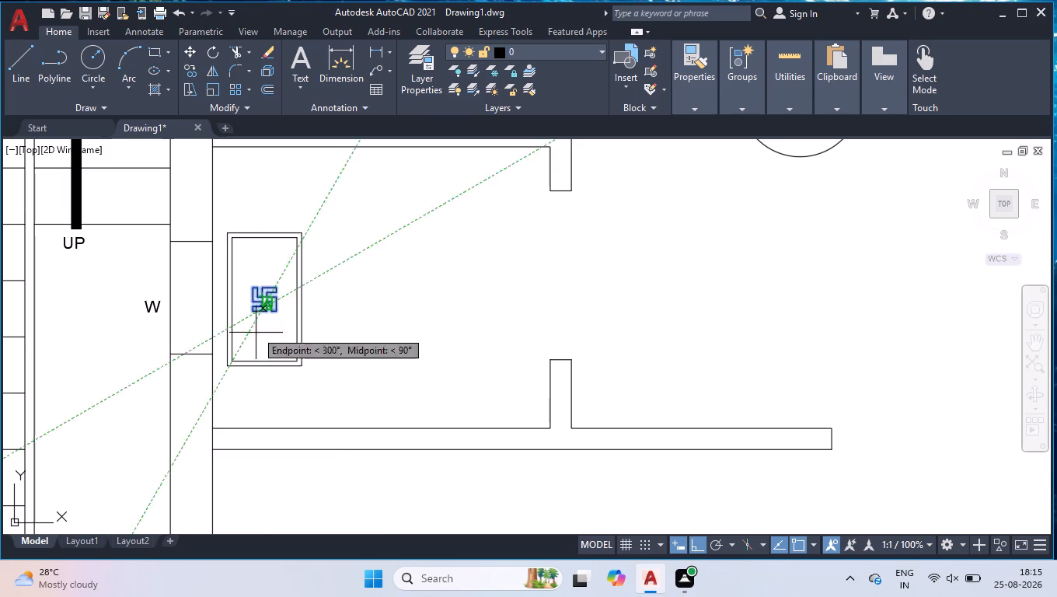
left_click(260, 298)
scroll(260, 298, "up", 3)
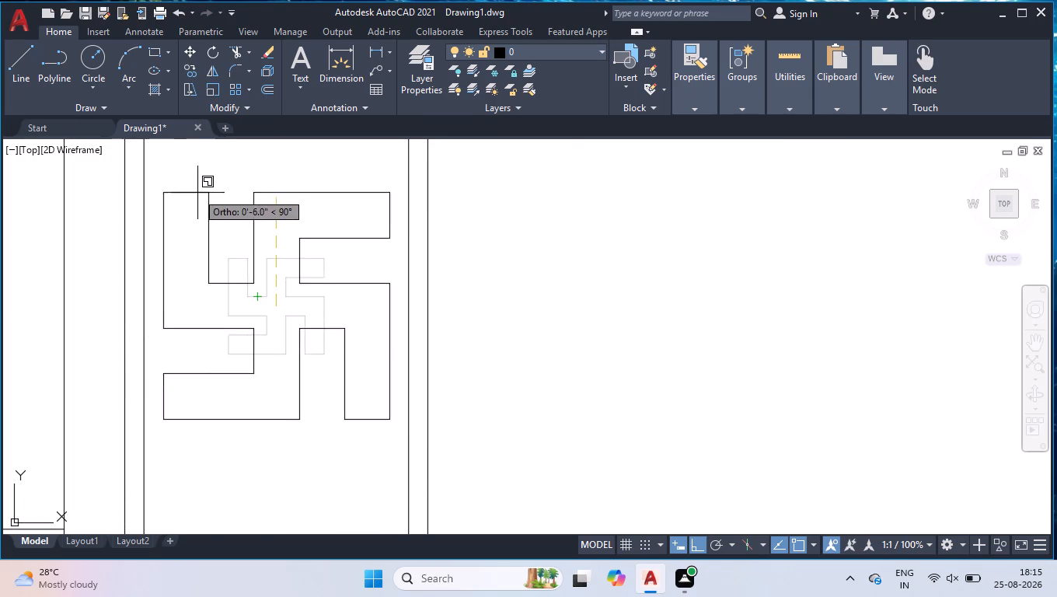
left_click(216, 207)
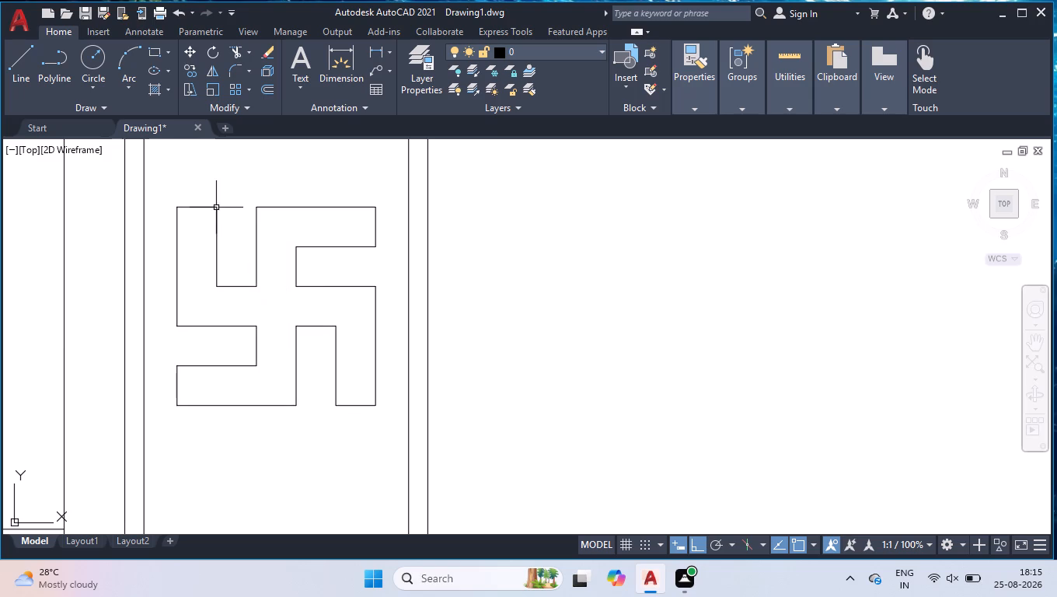
Fill the symbol with a solid hatch in orange, colour 242,103,34.
scroll(333, 232, "down", 3)
scroll(433, 249, "down", 1)
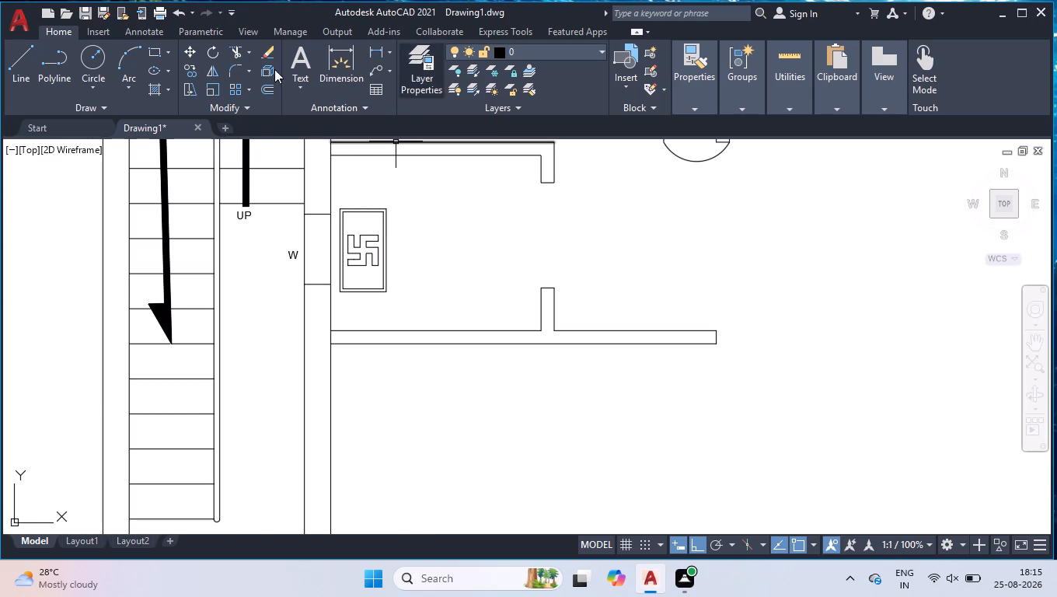
left_click(152, 93)
left_click(395, 67)
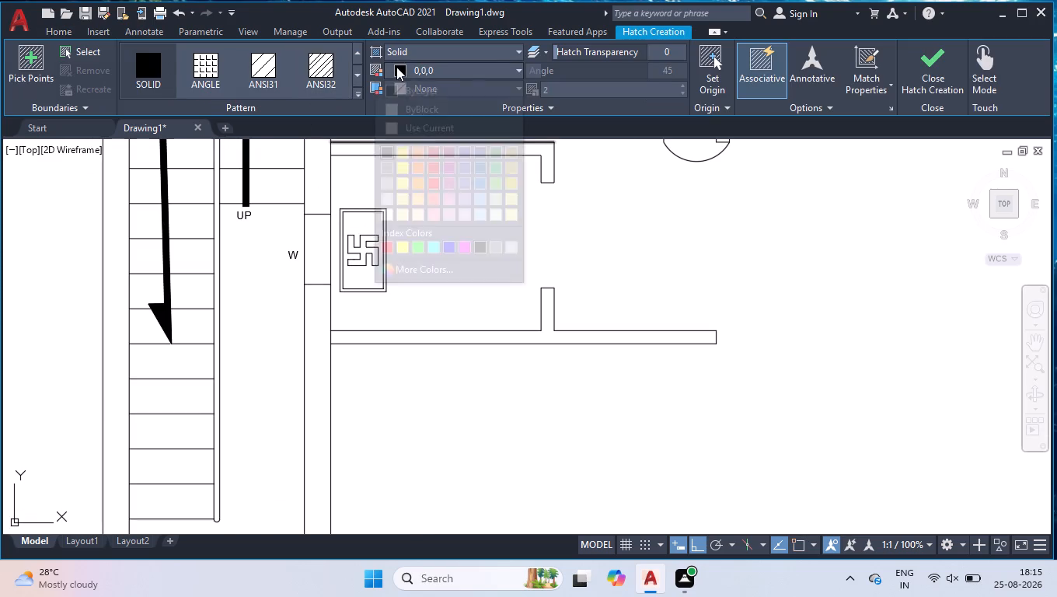
left_click(412, 167)
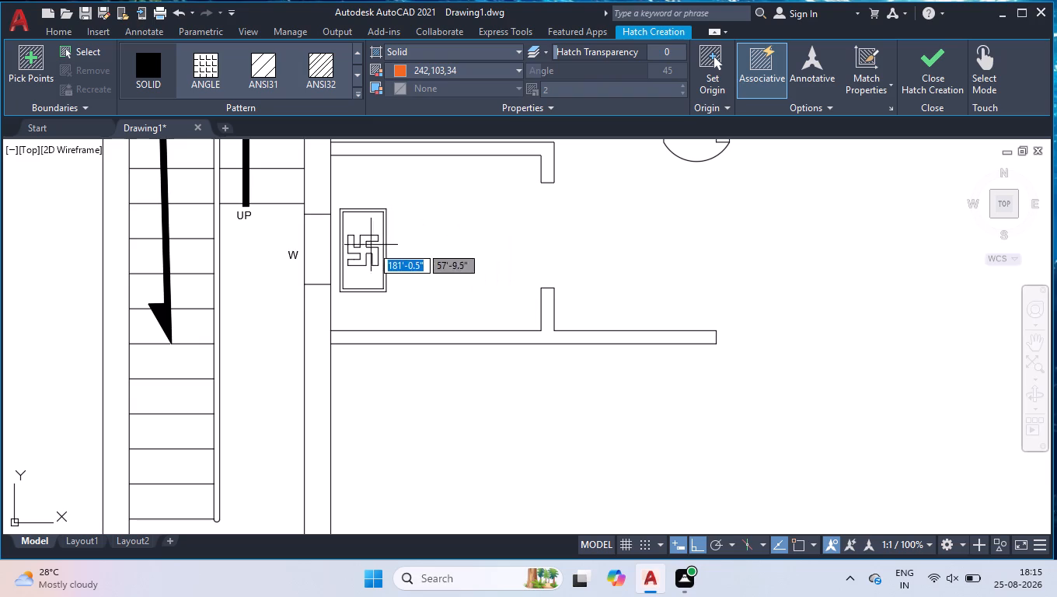
left_click(364, 249)
key("Return")
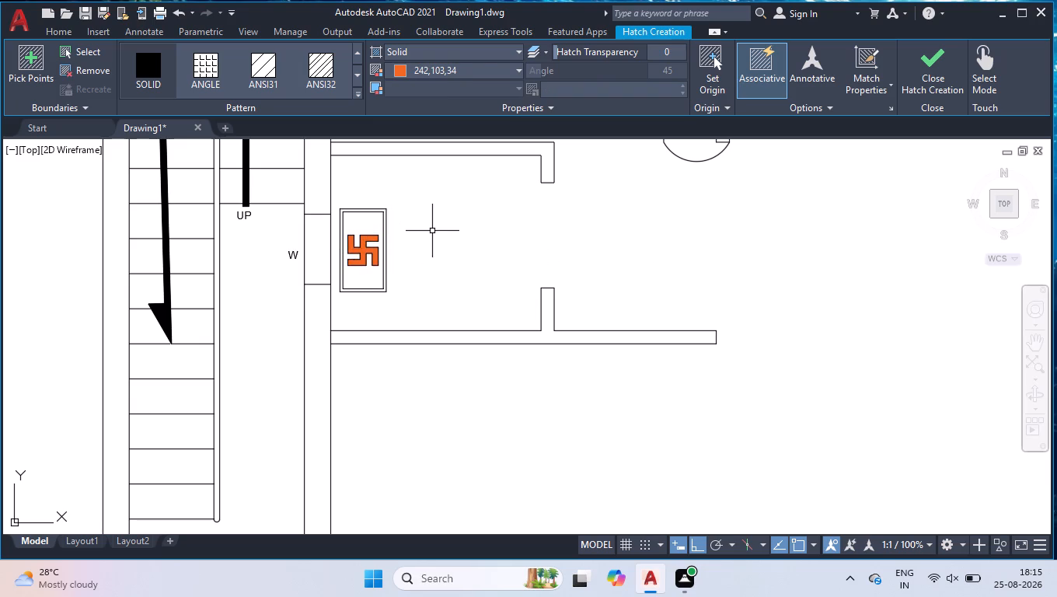
Trim the crossing lines at the inner walls' lower-left corner and clear the wall lines across the opening just above it.
scroll(432, 286, "down", 3)
scroll(429, 301, "up", 1)
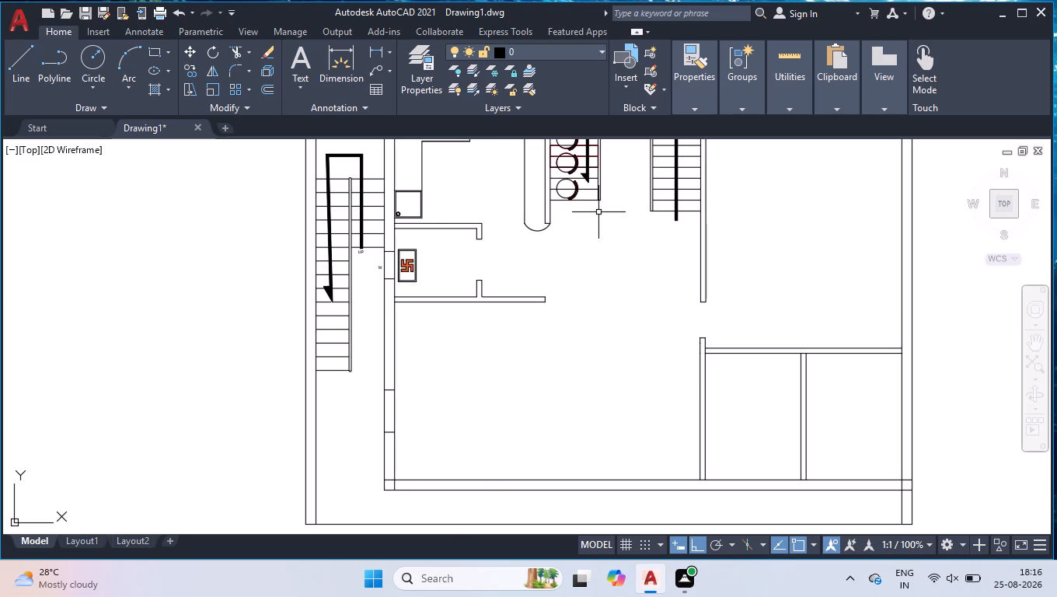
type("TR")
key("Return")
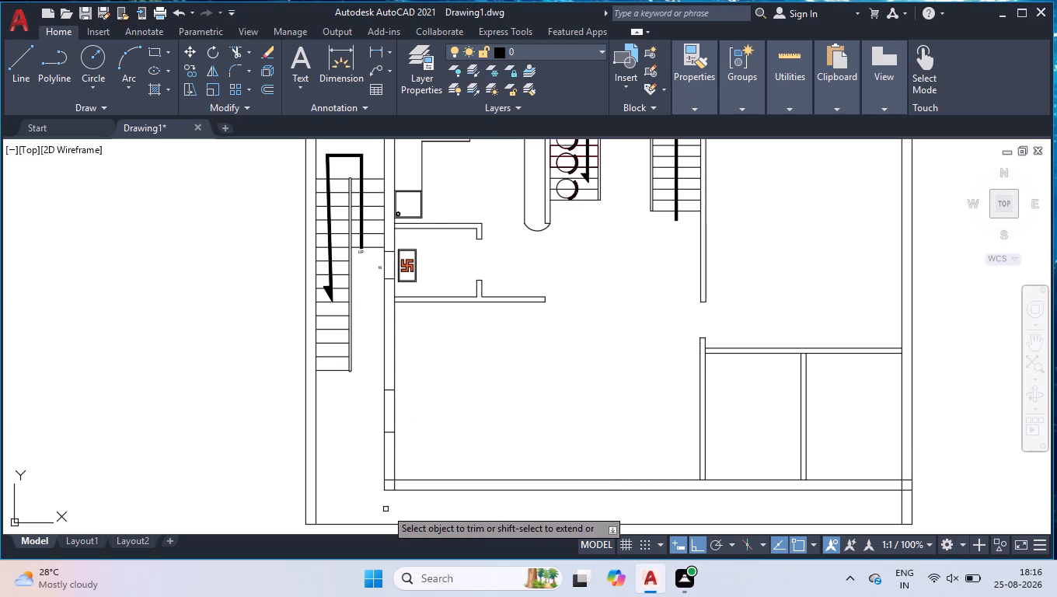
scroll(382, 497, "up", 2)
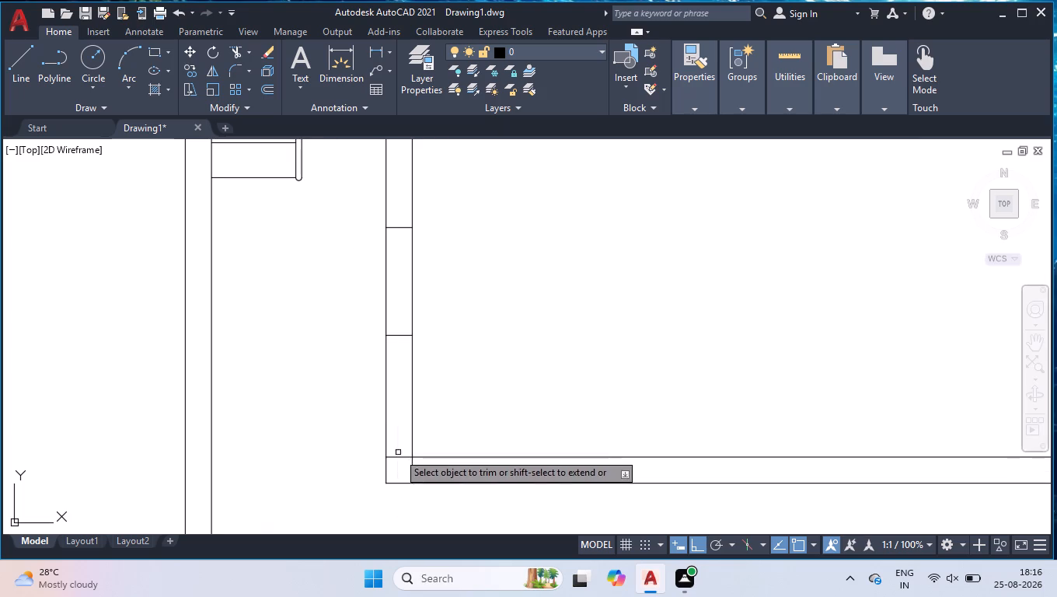
left_click(398, 452)
left_click(431, 473)
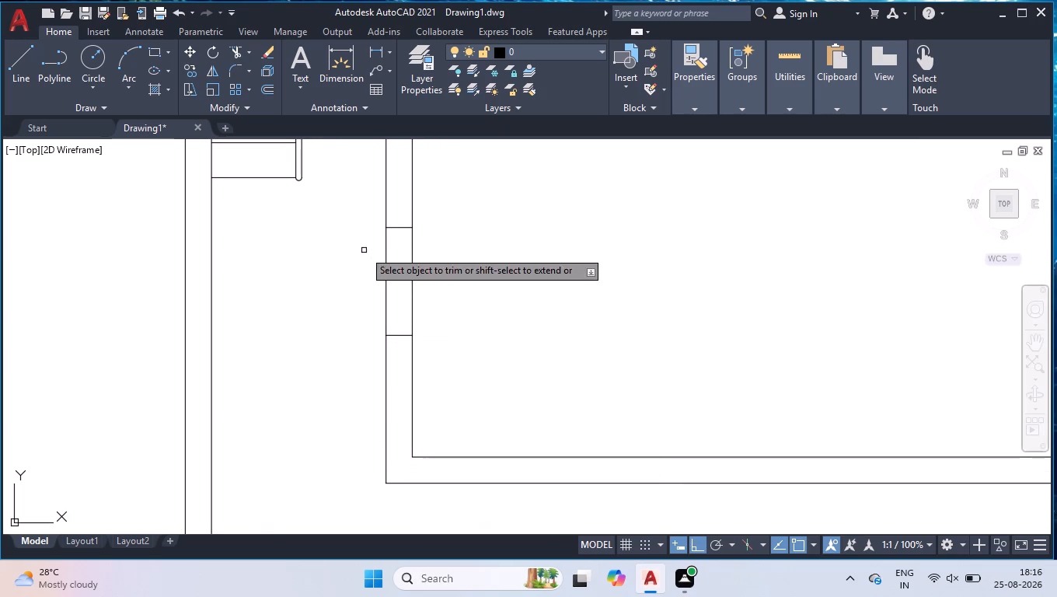
left_click(363, 248)
left_click(469, 292)
key("Return")
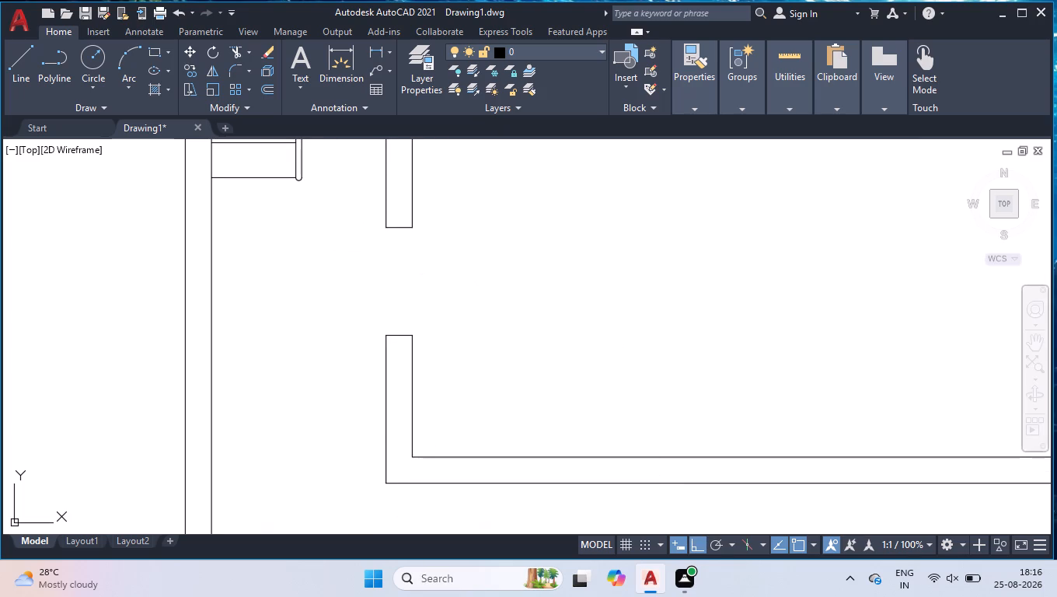
Hatch the narrow strip along the top of the upper-right room with ANSI32, colour ByBlock, scale 1.
scroll(424, 304, "down", 3)
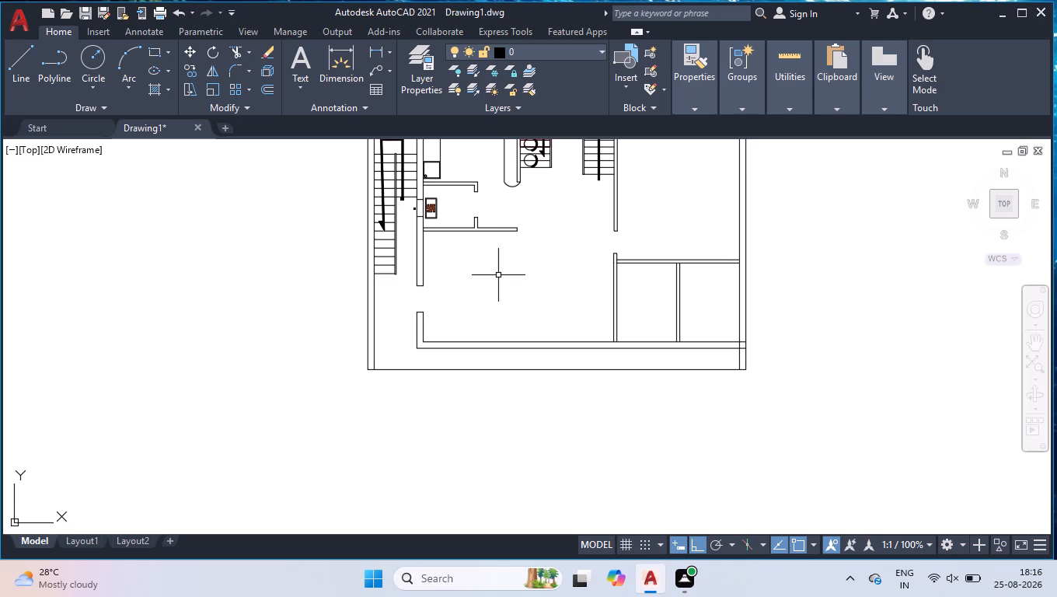
scroll(574, 319, "down", 1)
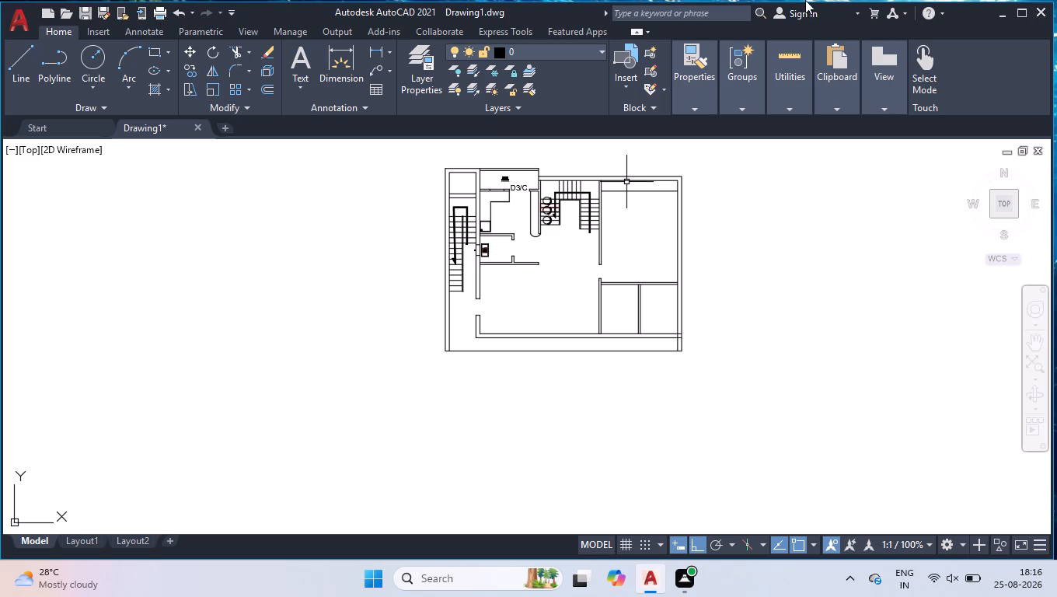
scroll(640, 176, "up", 3)
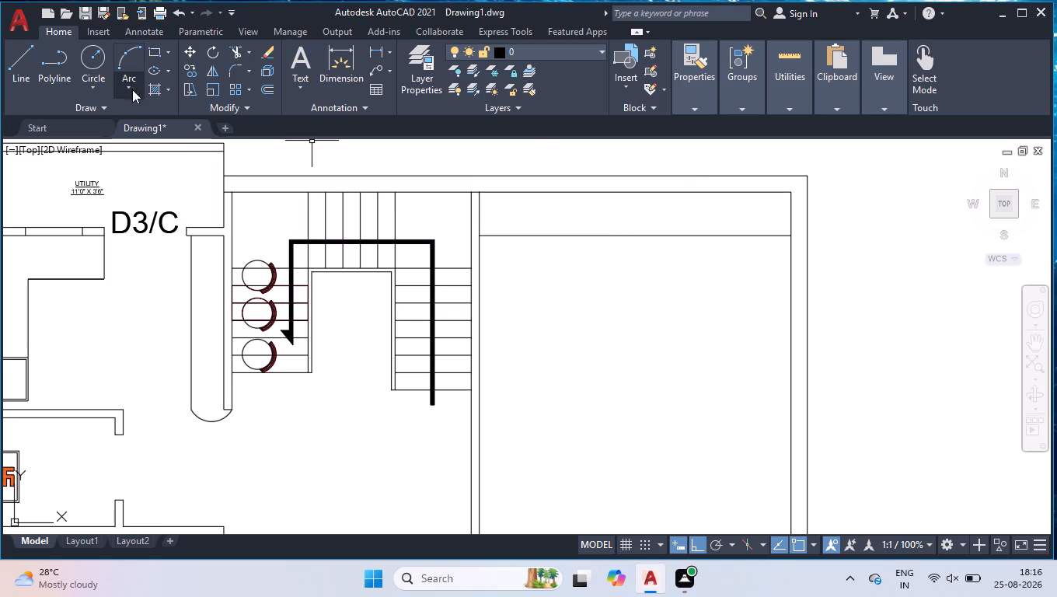
left_click(148, 84)
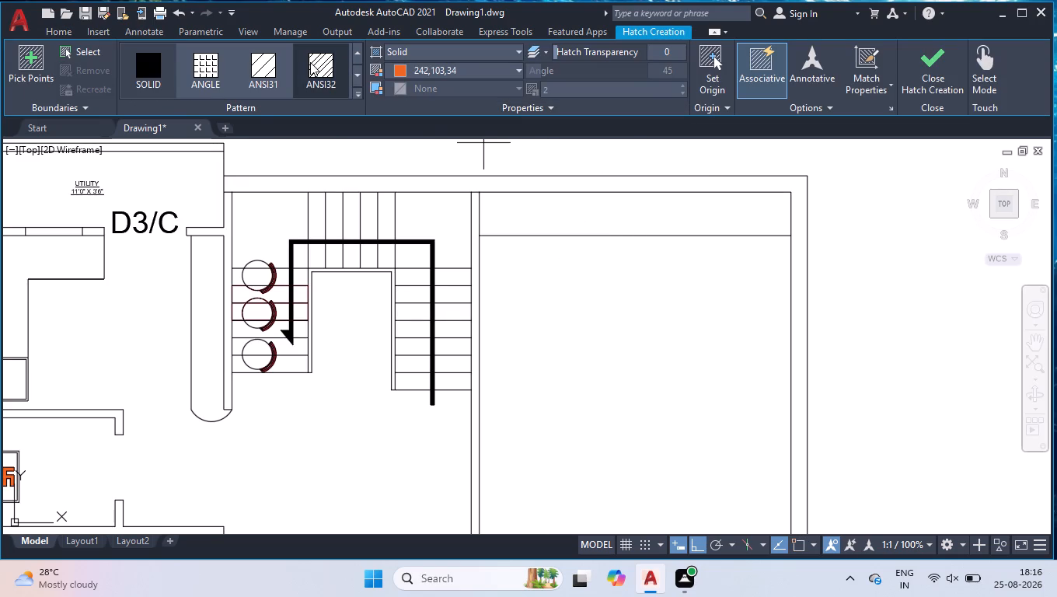
left_click(311, 61)
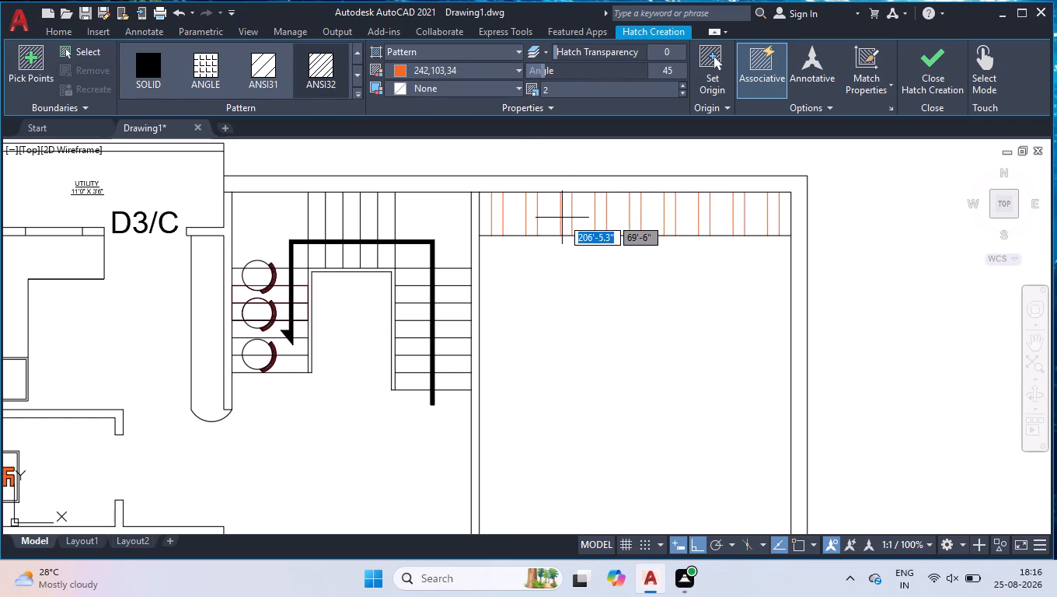
left_click(564, 218)
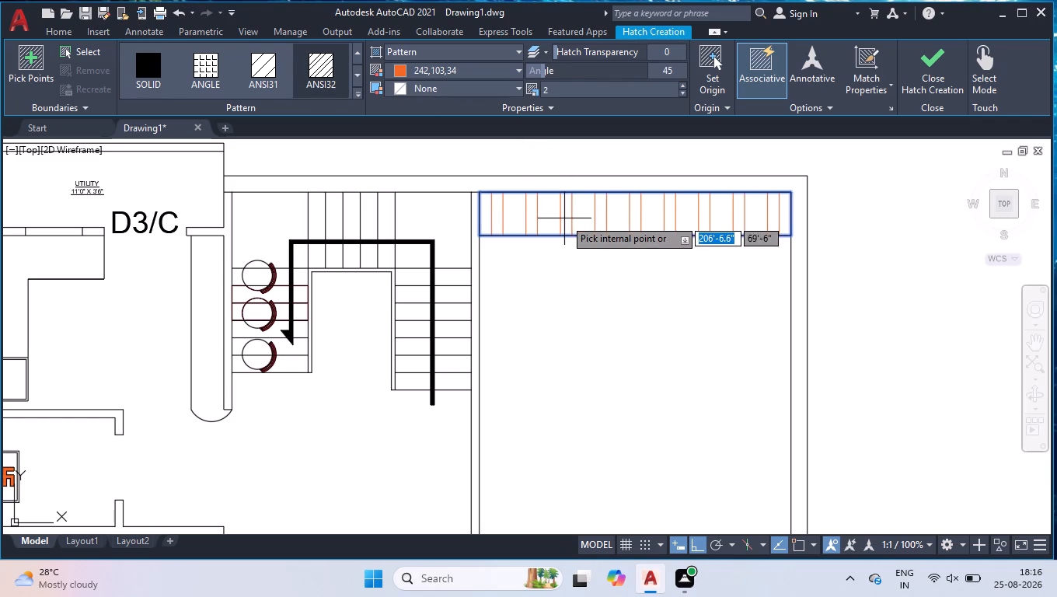
left_click(469, 68)
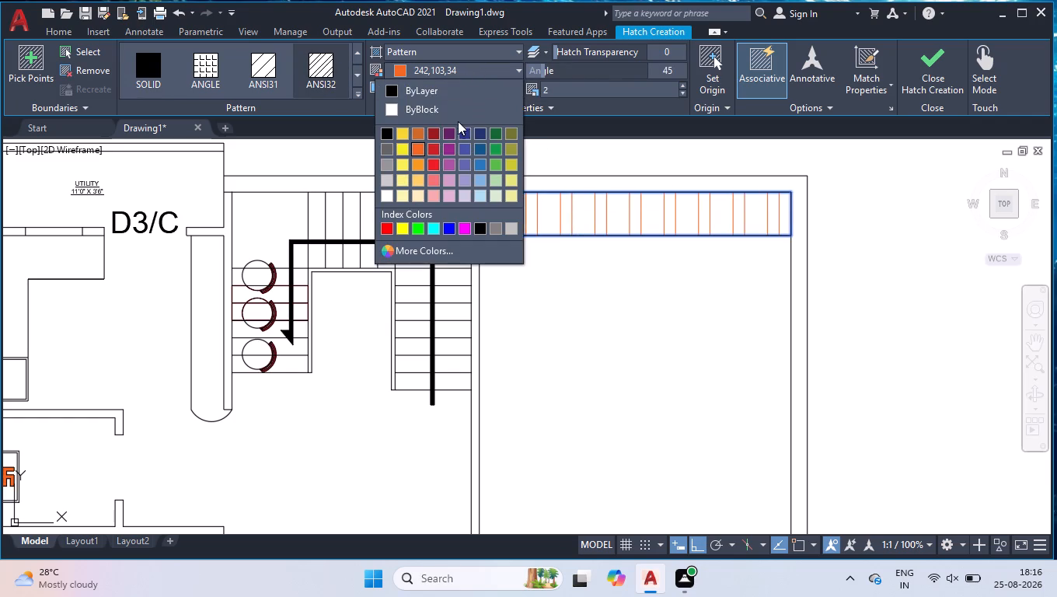
left_click(387, 110)
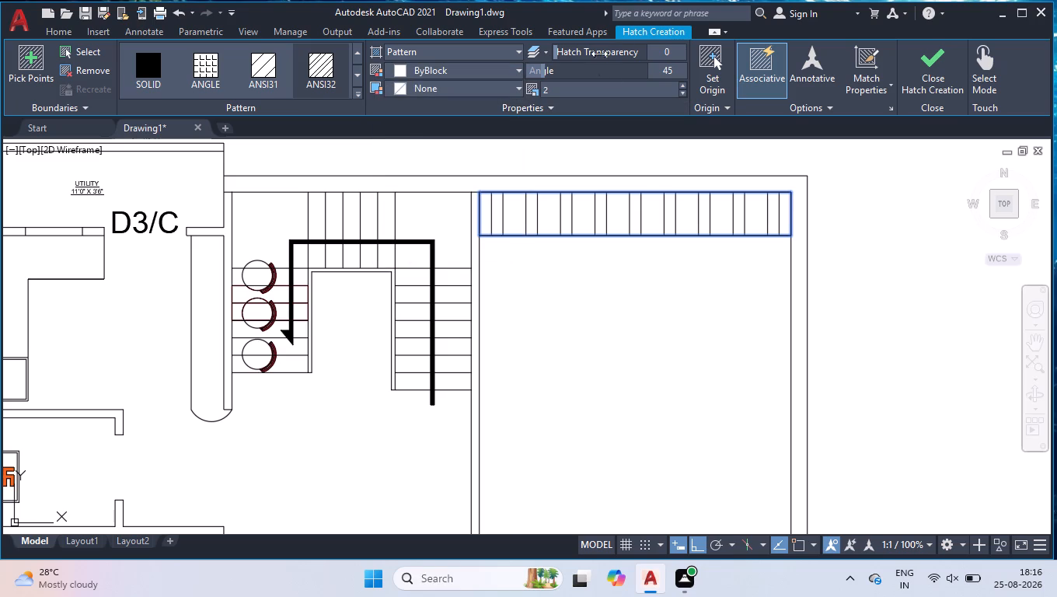
left_click(610, 88)
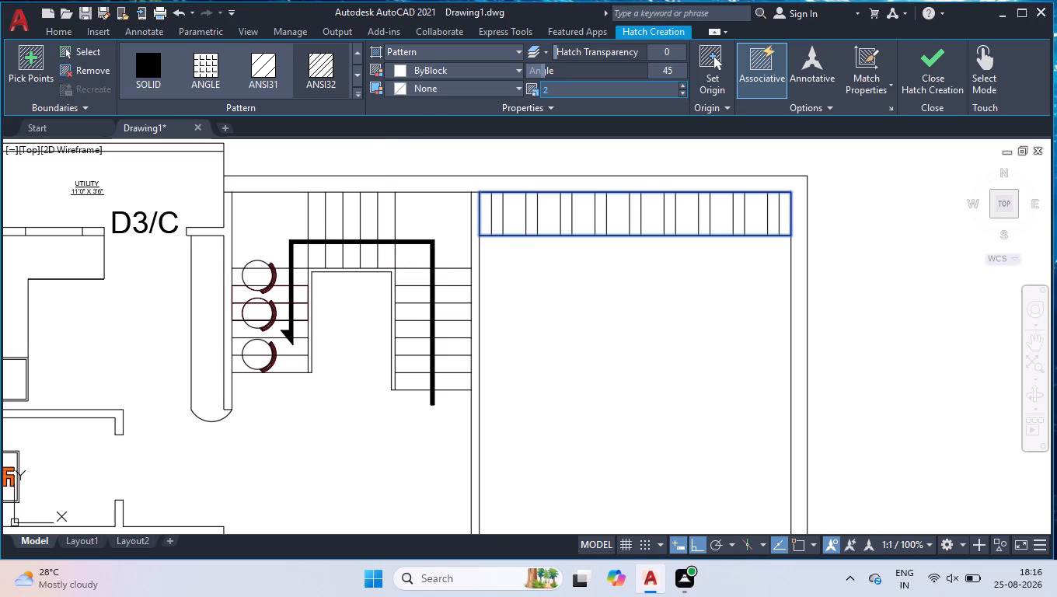
key("1")
key("Return")
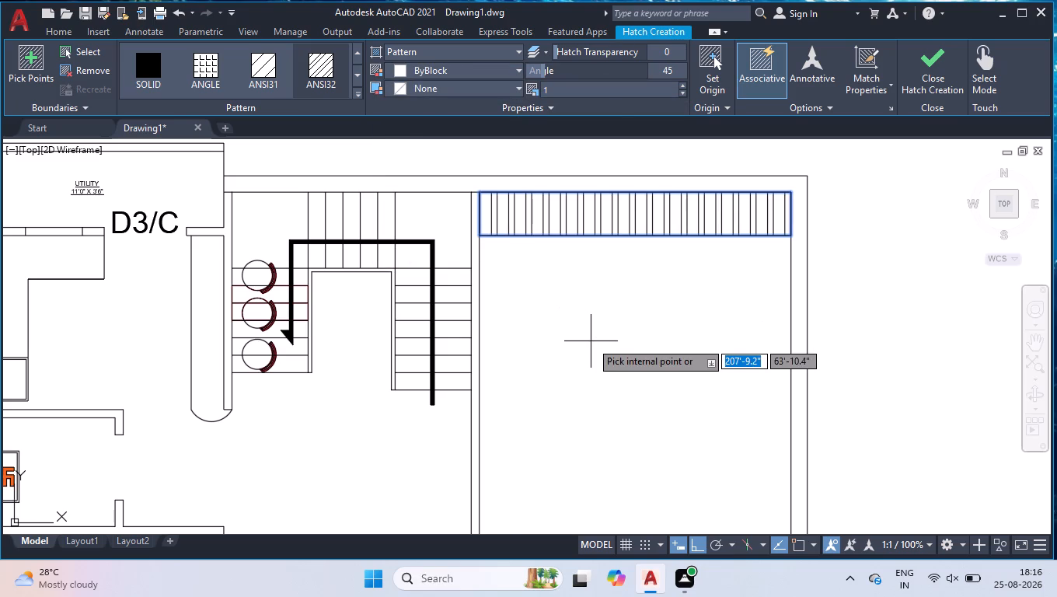
key("Return")
Insert the Bed - Queen block from the DesignCenter Home - Space Planner blocks outside the plan, left of the staircase.
scroll(504, 379, "down", 1)
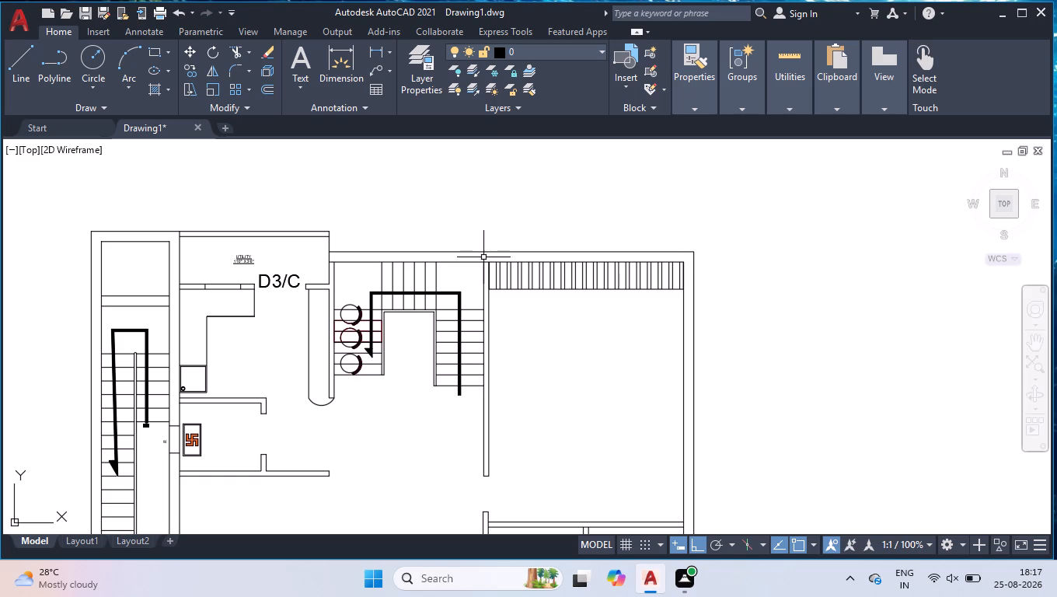
scroll(466, 273, "down", 1)
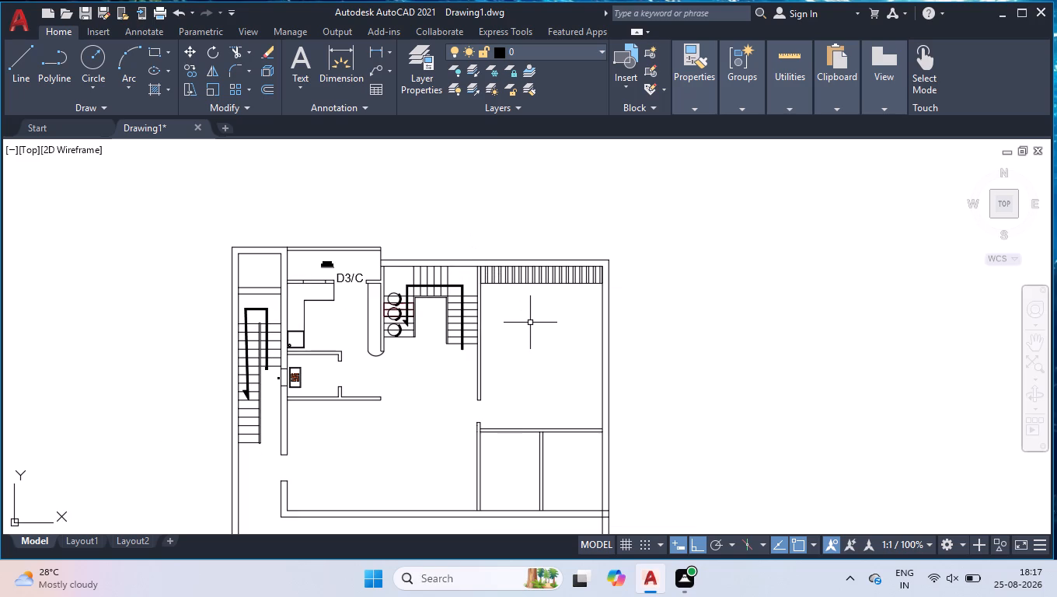
key("ctrl+2")
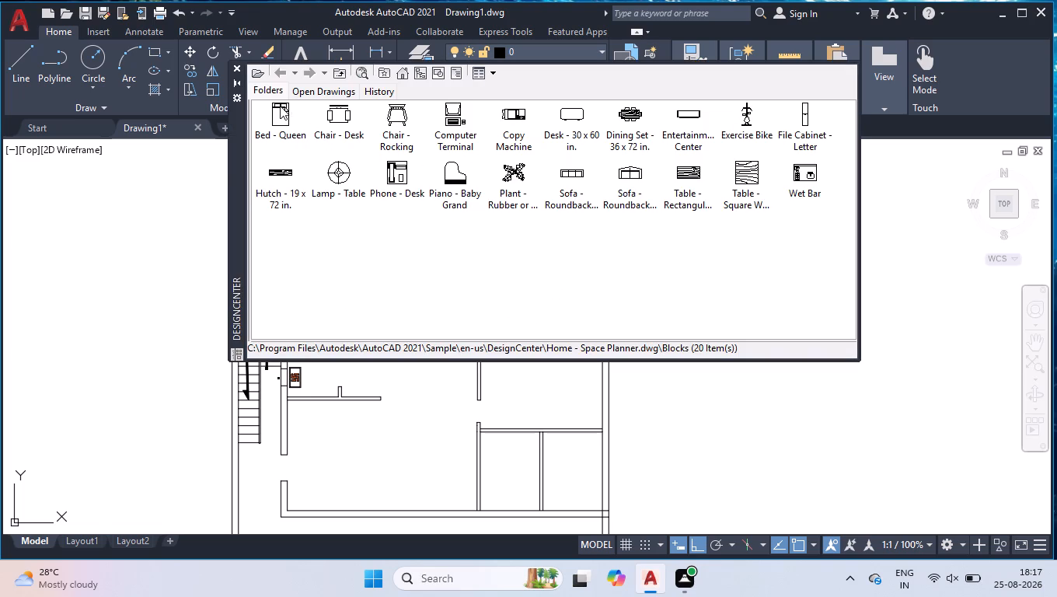
left_click_drag(280, 106, 125, 287)
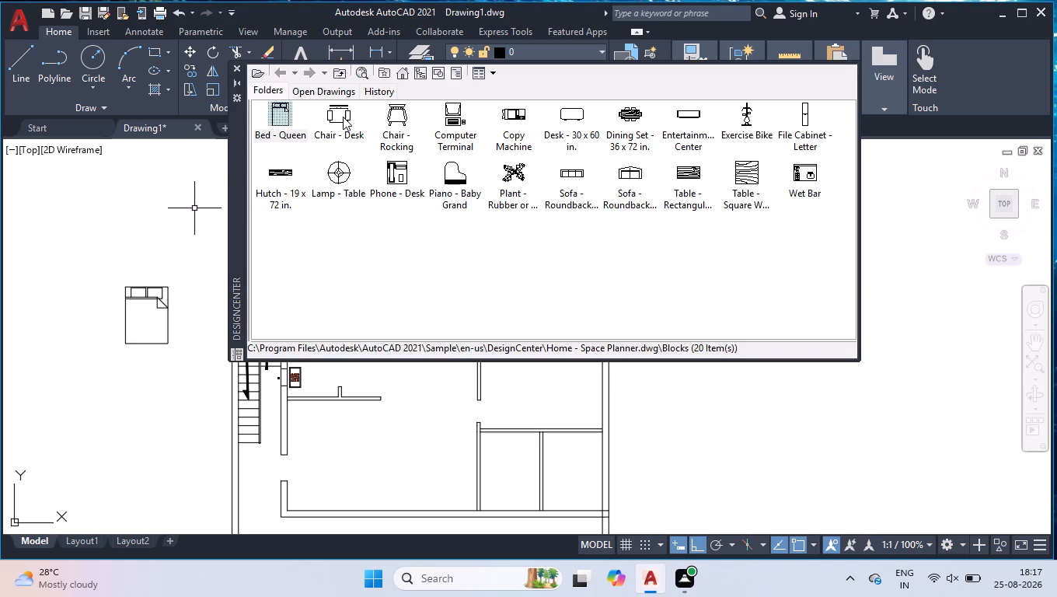
Insert six Chair - Rocking blocks in two rows of three below the bed, outside the plan, and close DesignCenter.
left_click_drag(396, 113, 127, 442)
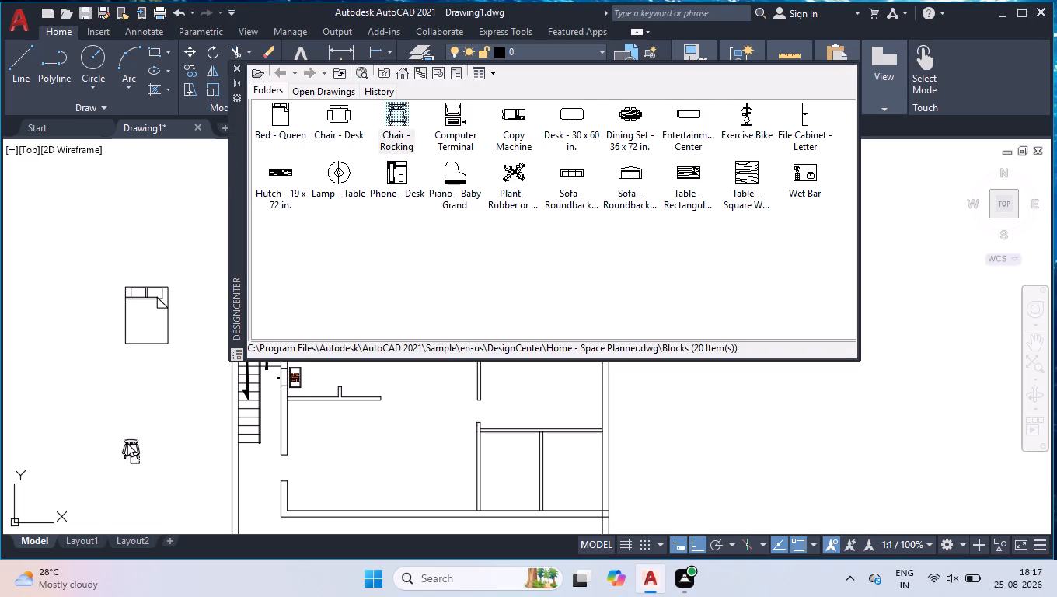
left_click_drag(127, 442, 123, 444)
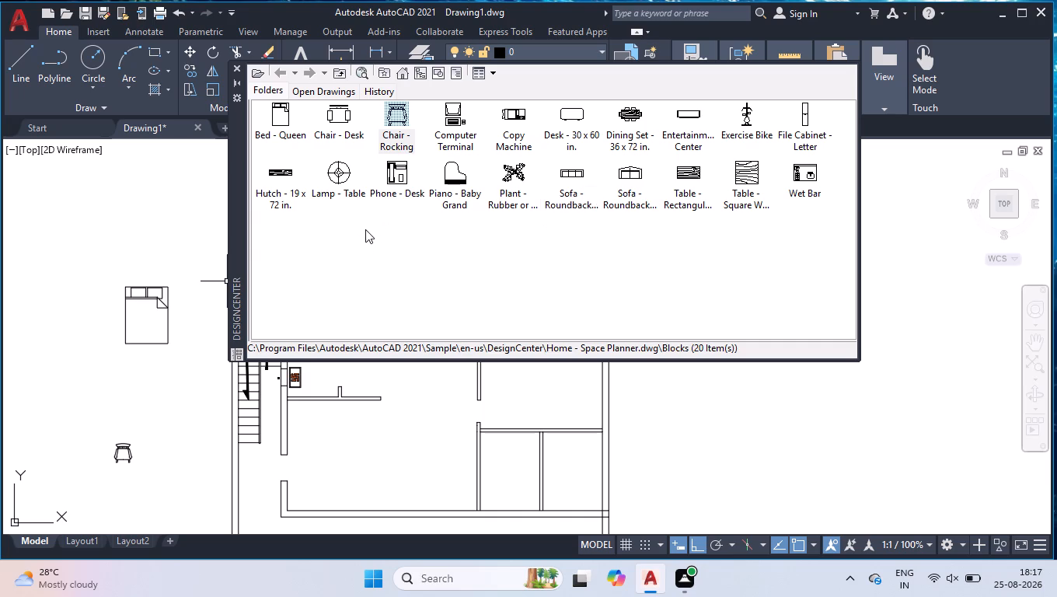
left_click_drag(398, 117, 172, 439)
left_click_drag(172, 439, 150, 443)
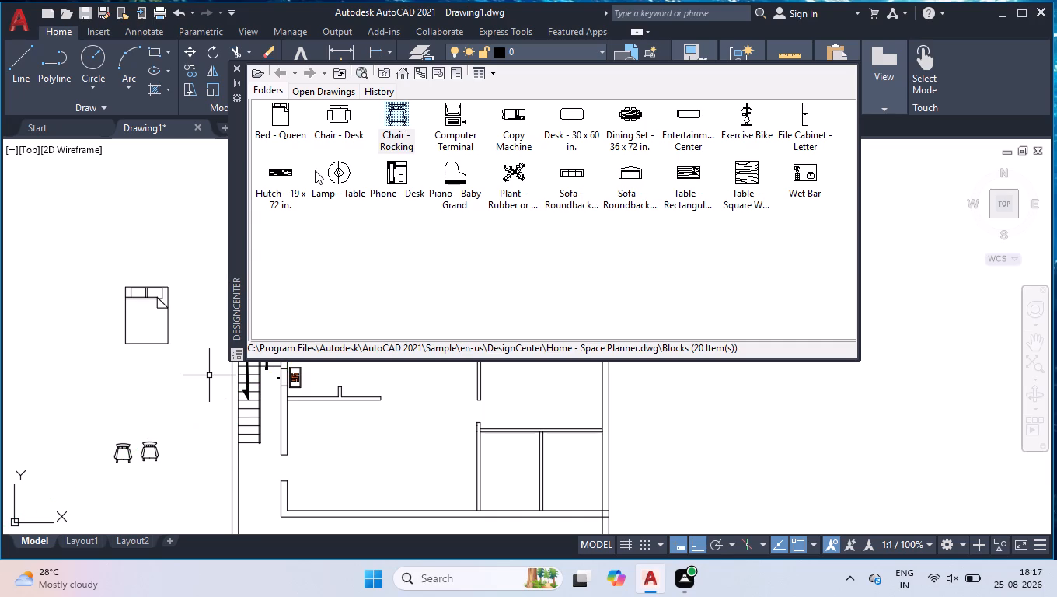
left_click_drag(386, 120, 185, 451)
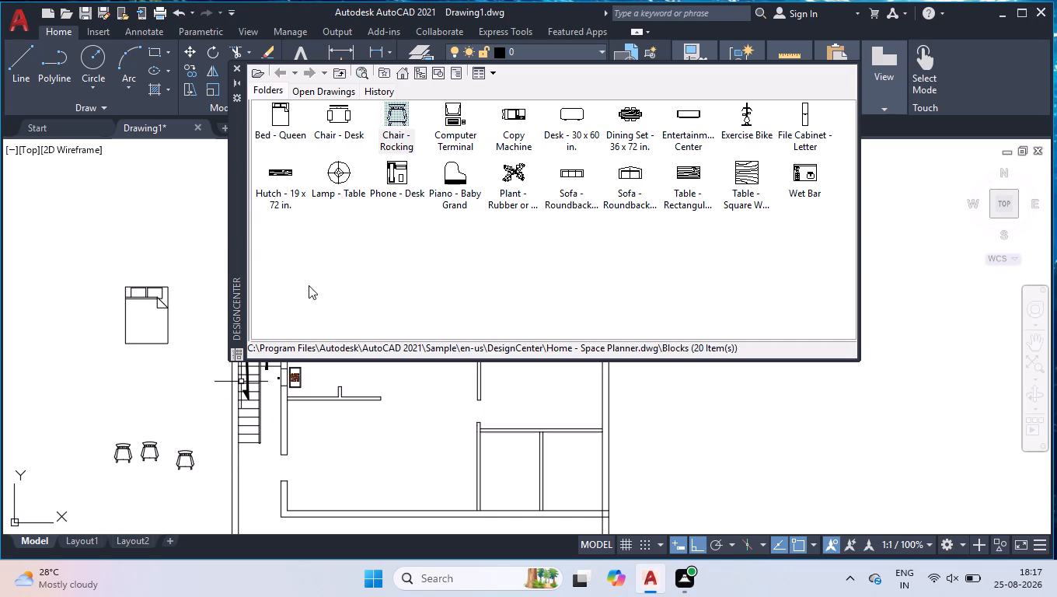
left_click_drag(395, 113, 166, 389)
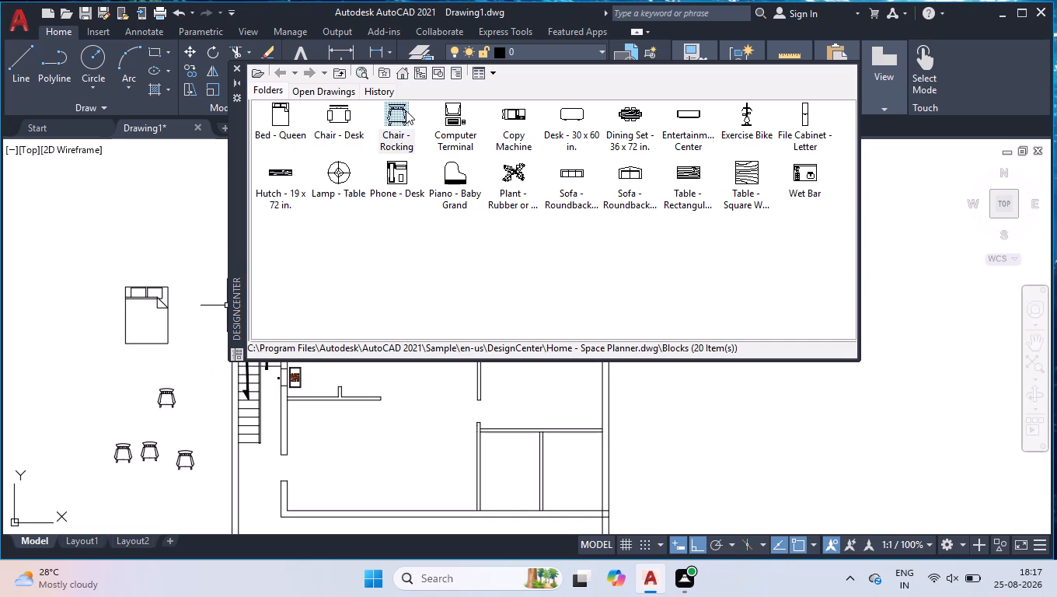
left_click_drag(406, 110, 120, 391)
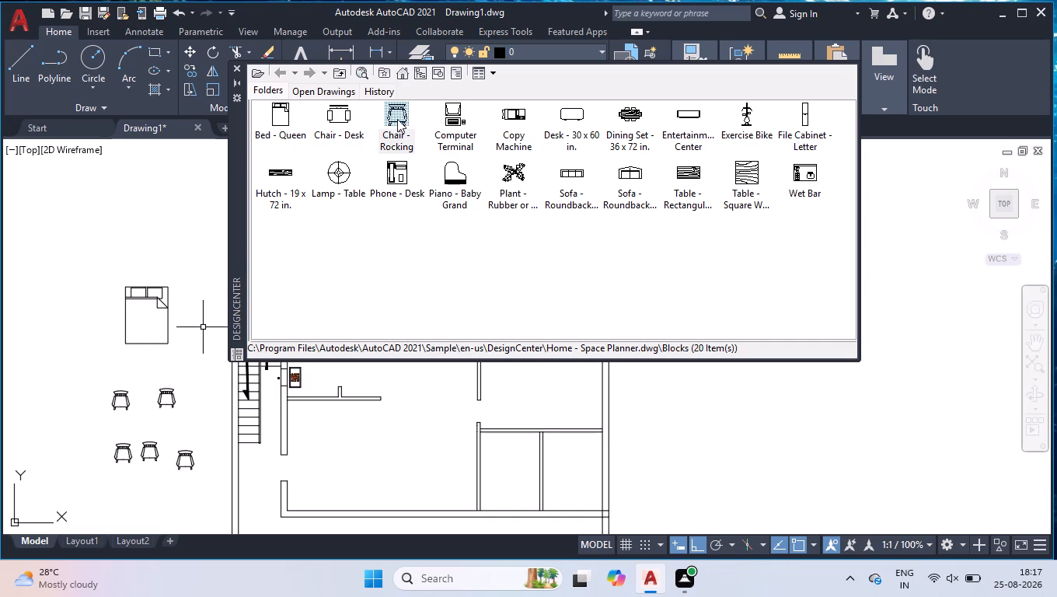
left_click_drag(398, 118, 194, 395)
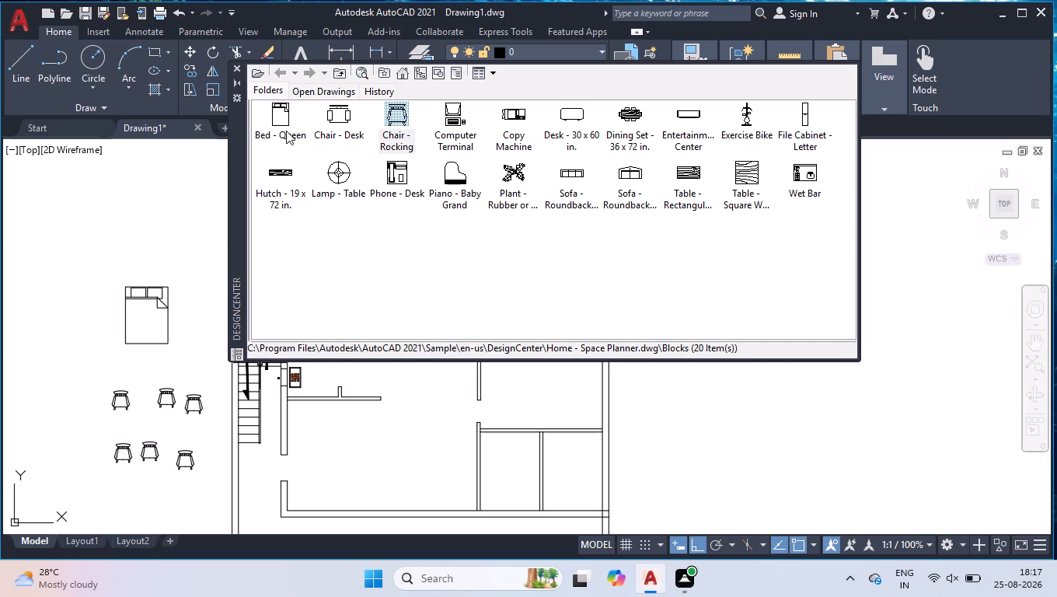
left_click(242, 65)
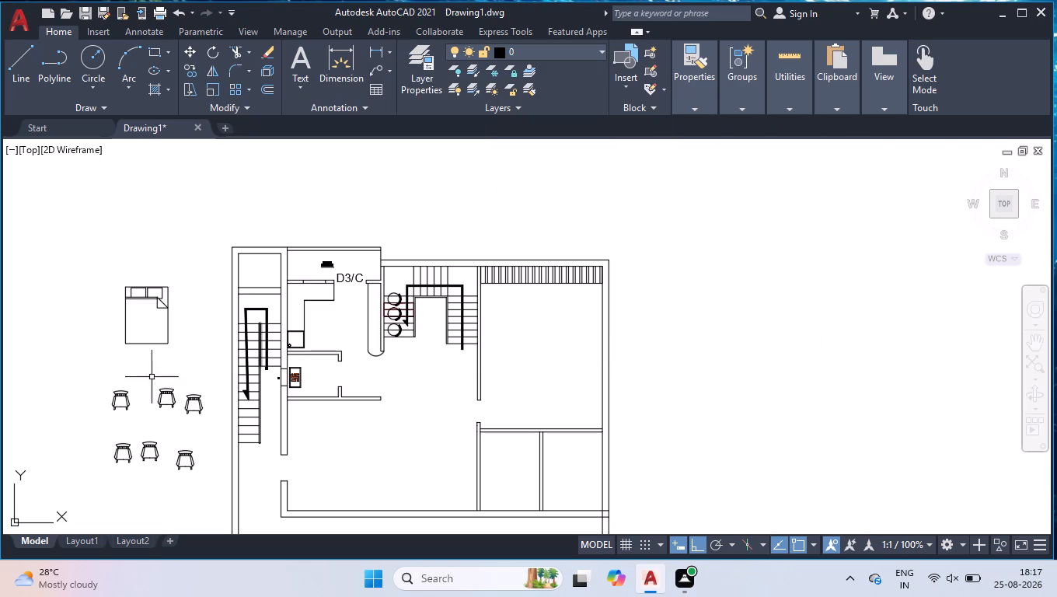
Move the lower row's leftmost chair, with polar tracking on, against the underside of the wall below the swastika symbol.
scroll(152, 478, "up", 2)
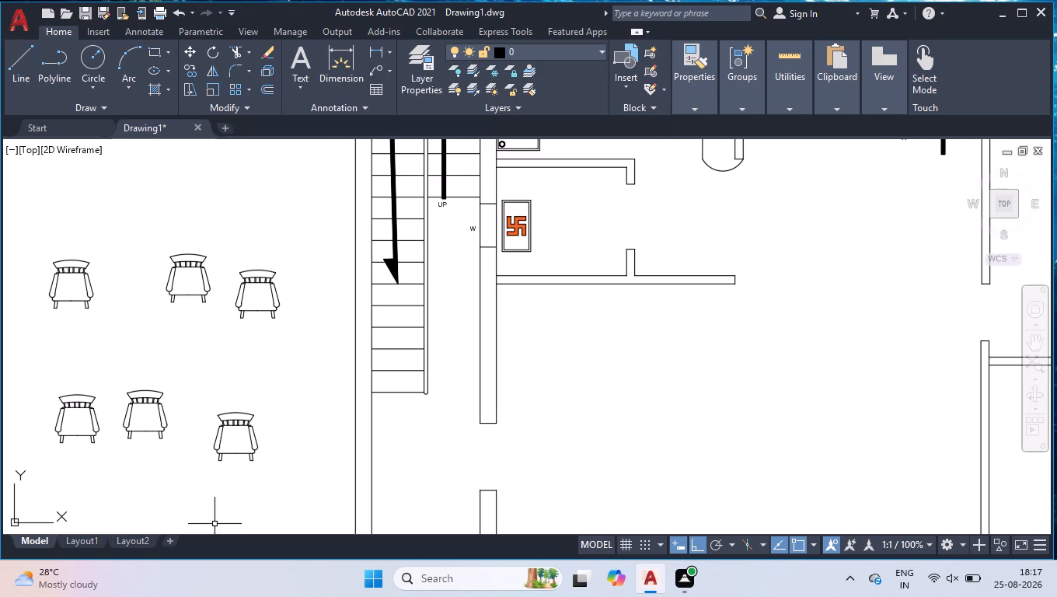
left_click(84, 393)
left_click(70, 416)
left_click_drag(183, 379, 266, 425)
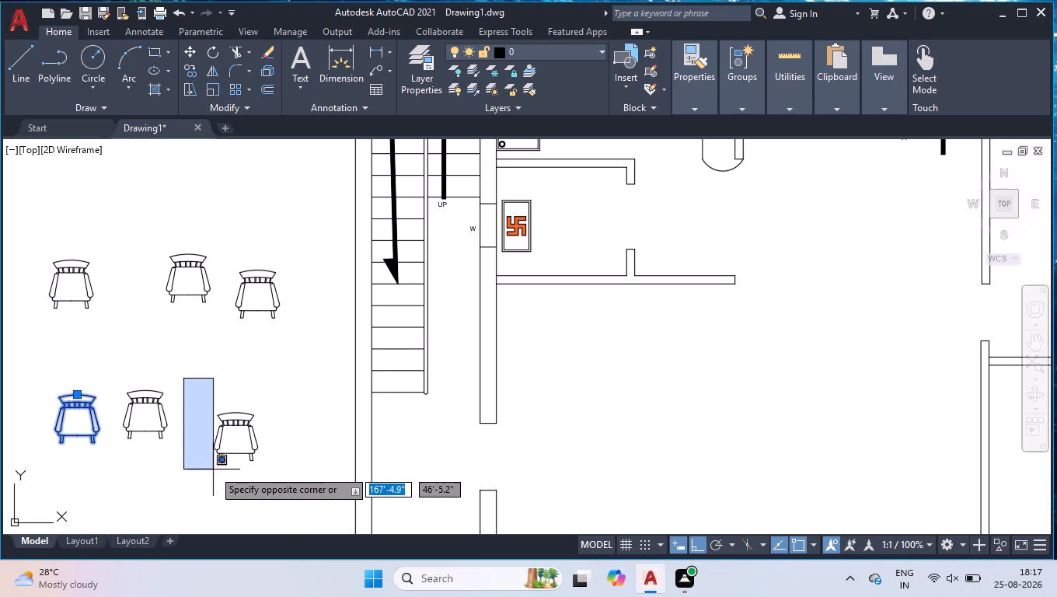
left_click(188, 439)
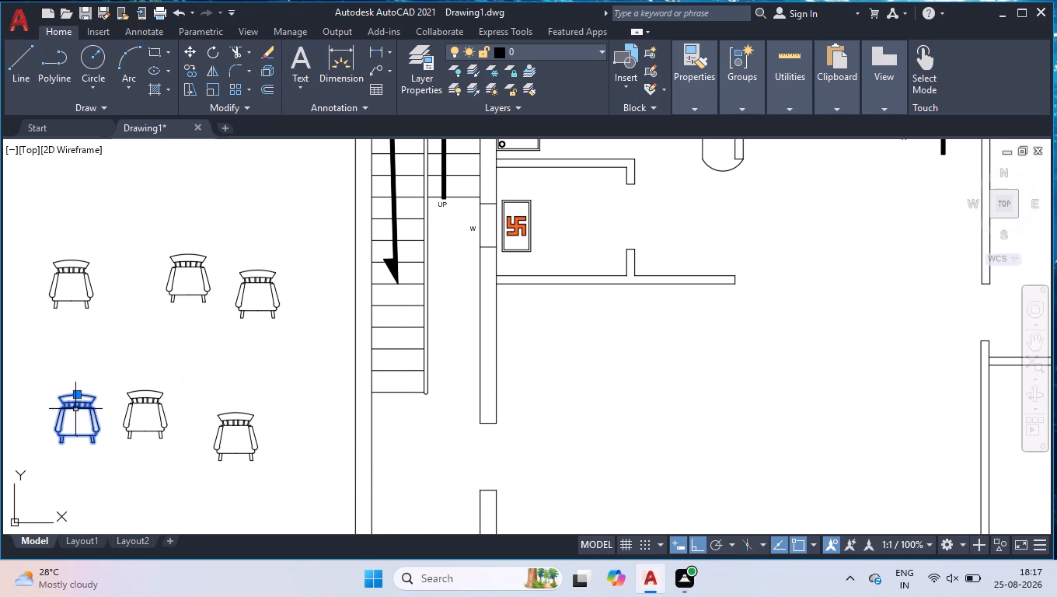
left_click(77, 393)
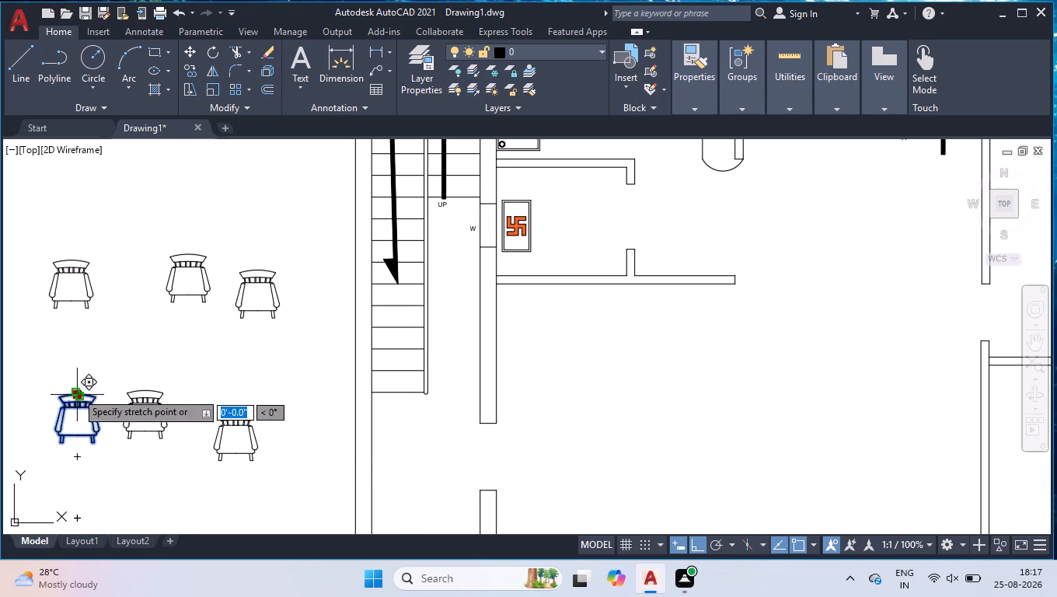
left_click(713, 542)
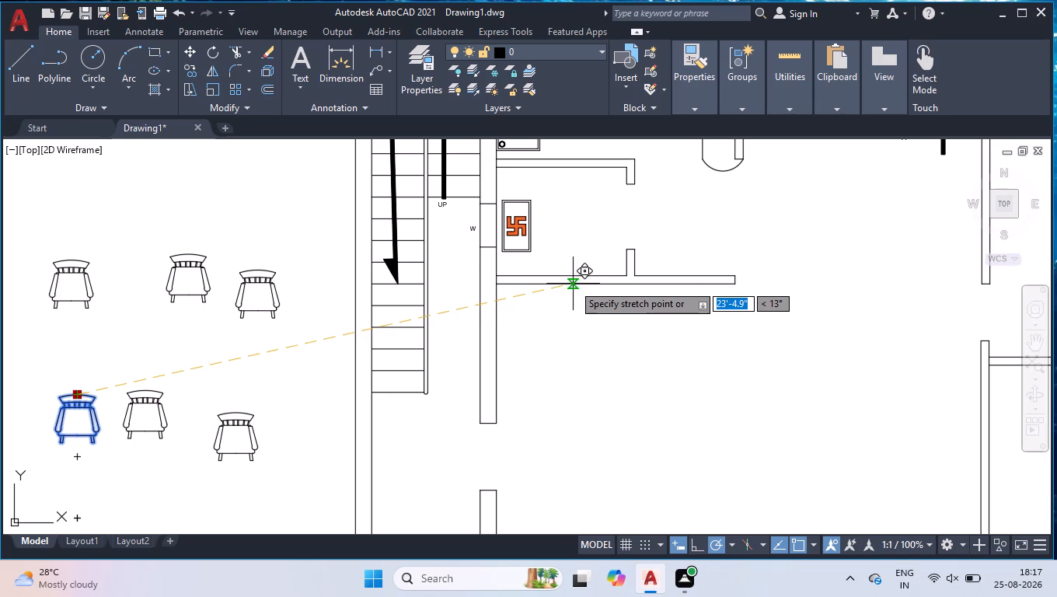
scroll(578, 288, "up", 3)
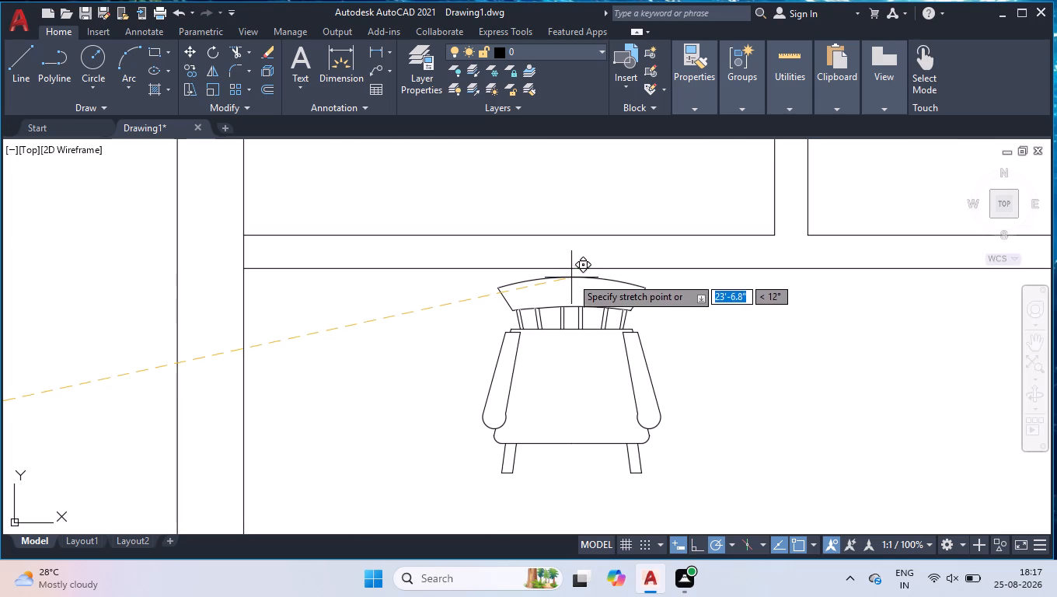
left_click(570, 274)
scroll(541, 369, "down", 4)
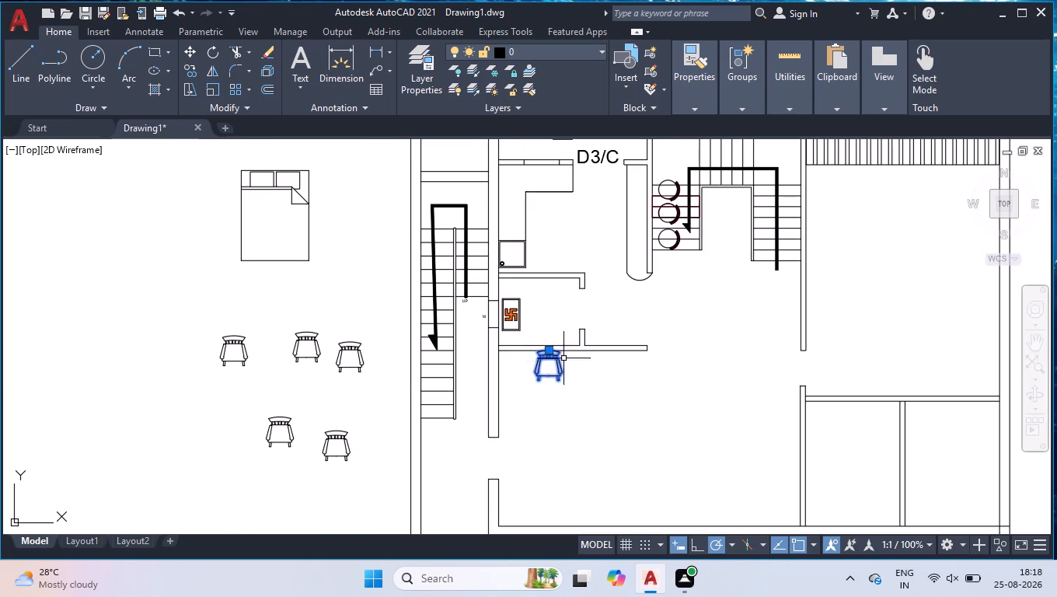
Move the lower row's other two chairs against the same wall's underside, in line to the right of the first chair.
left_click(306, 435)
left_click(284, 436)
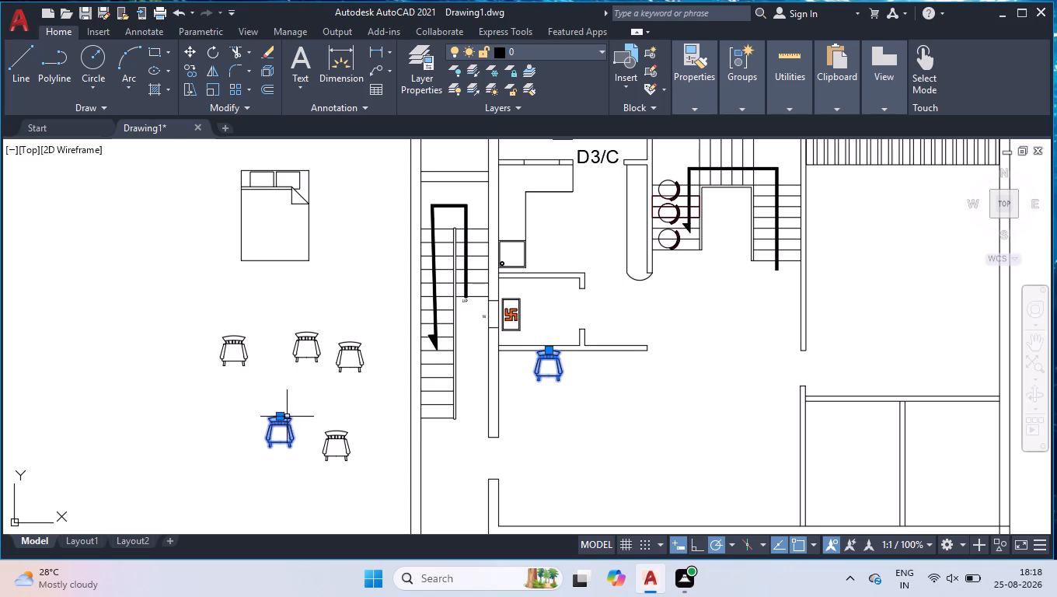
left_click(282, 420)
scroll(596, 368, "up", 2)
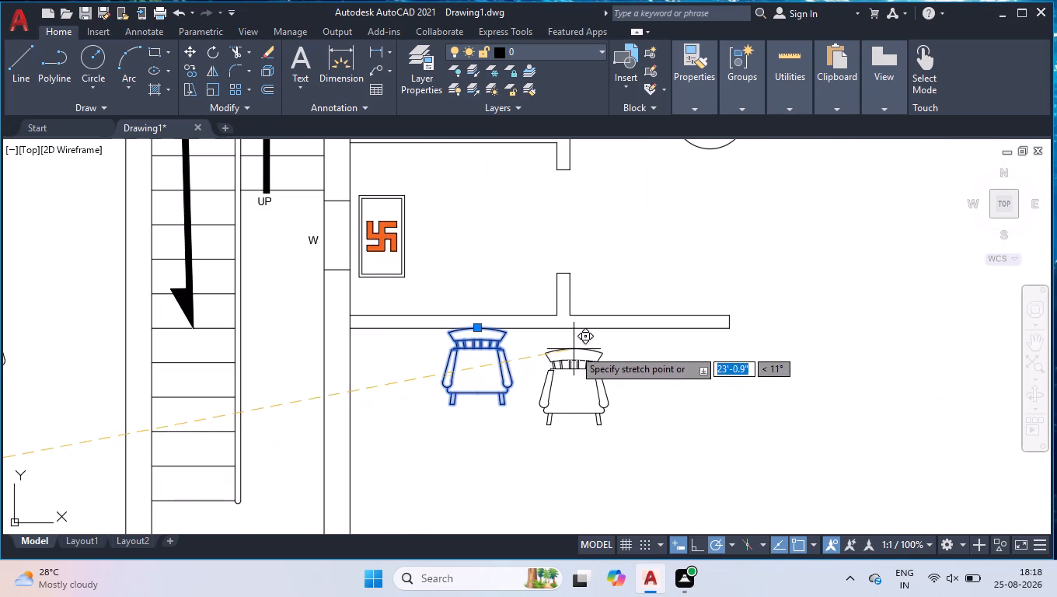
scroll(576, 333, "up", 2)
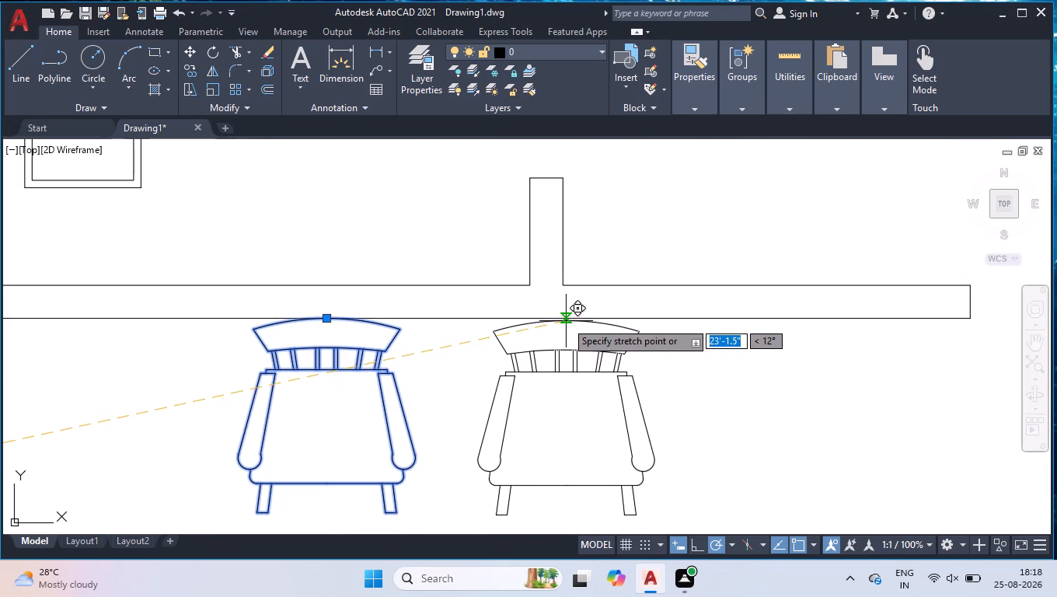
left_click(566, 321)
scroll(576, 383, "down", 3)
left_click(181, 502)
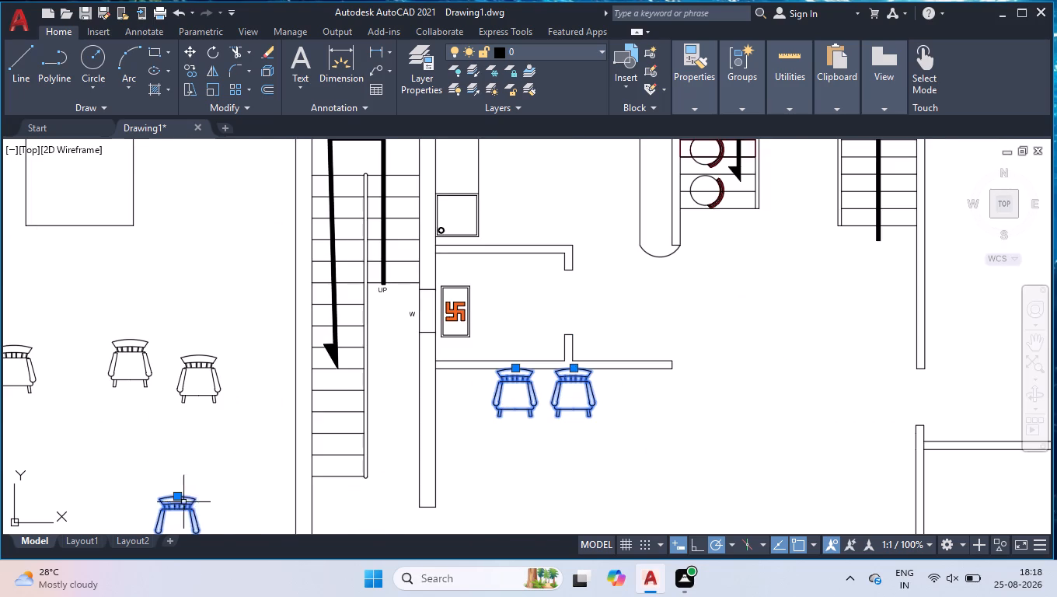
left_click(180, 495)
scroll(629, 403, "up", 3)
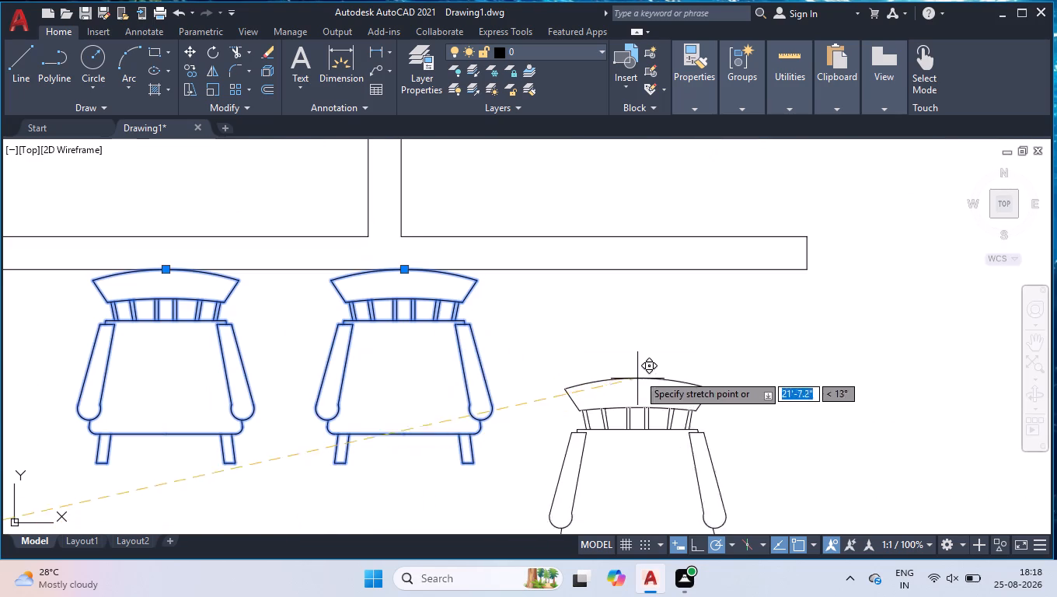
left_click(654, 271)
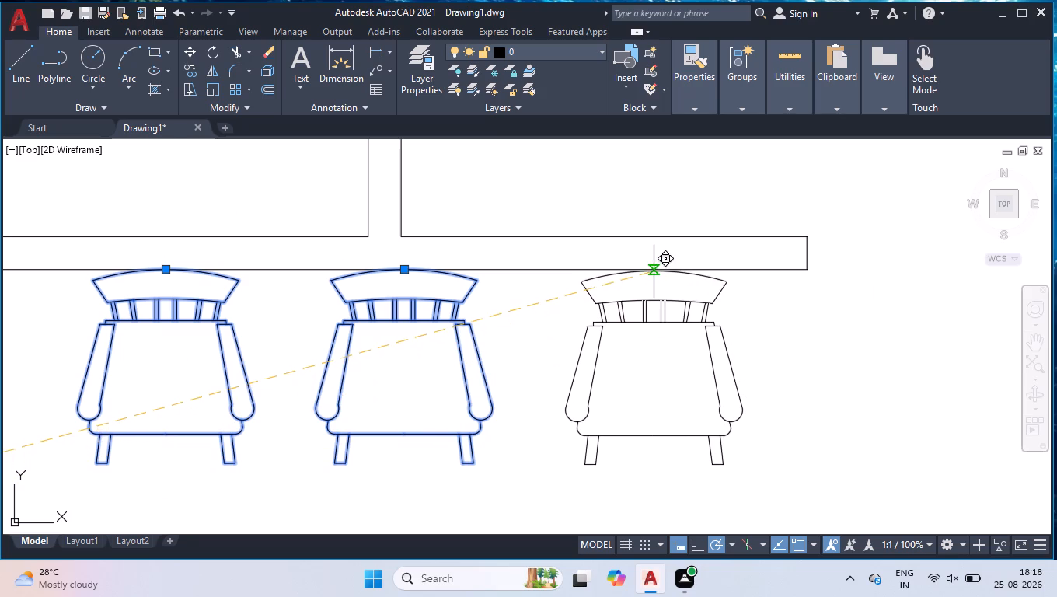
left_click(806, 347, "shift")
left_click(88, 458, "shift")
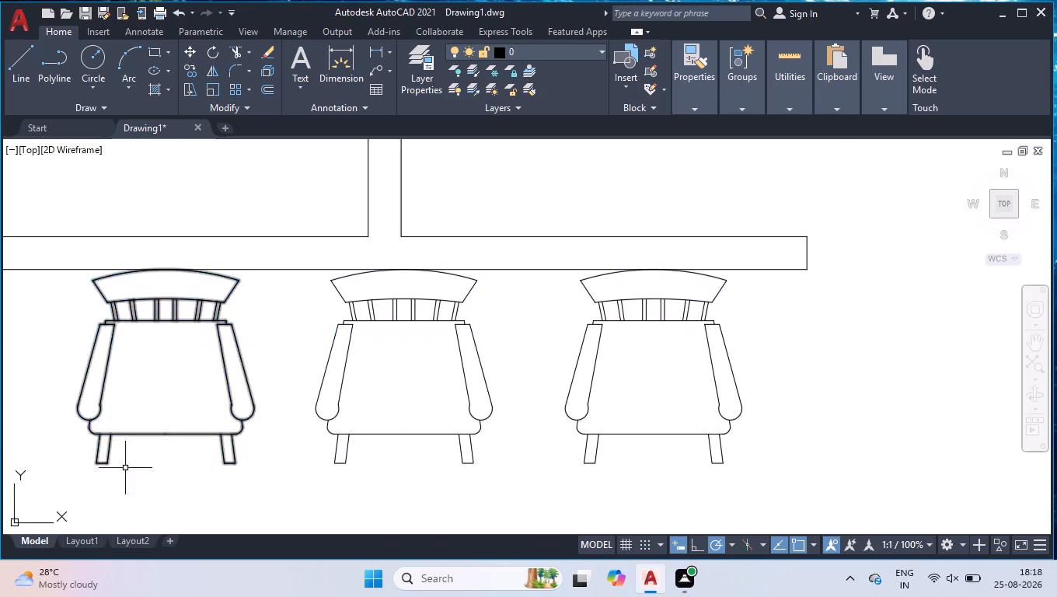
Insert the two-seat and three-seat Sofa - Roundback blocks outside the plan, left of the staircase, and close DesignCenter.
scroll(323, 489, "down", 2)
scroll(548, 435, "down", 5)
scroll(524, 473, "up", 3)
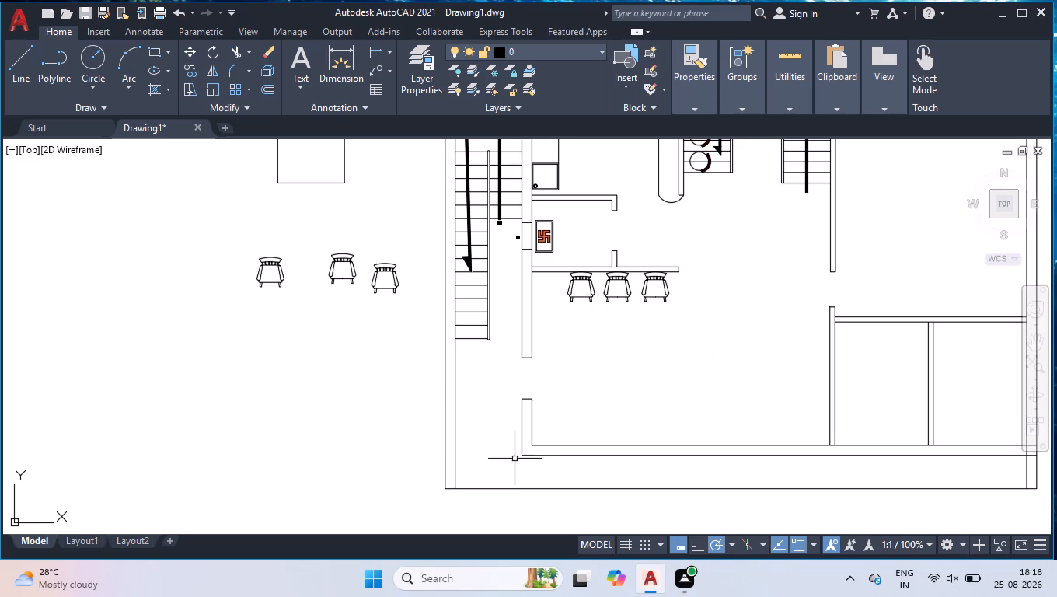
scroll(378, 302, "down", 2)
scroll(356, 228, "up", 2)
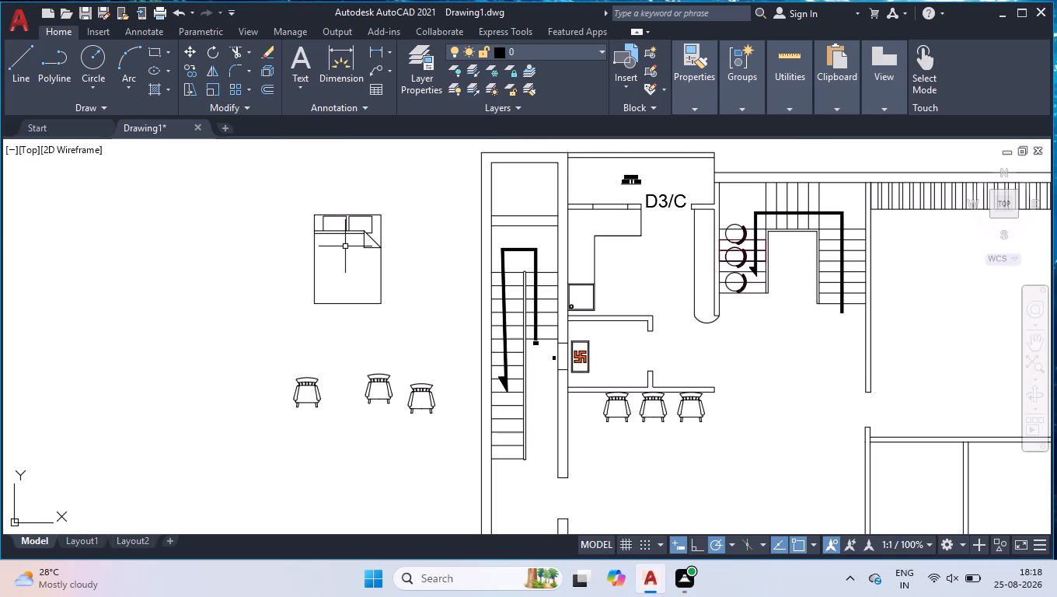
key("ctrl+2")
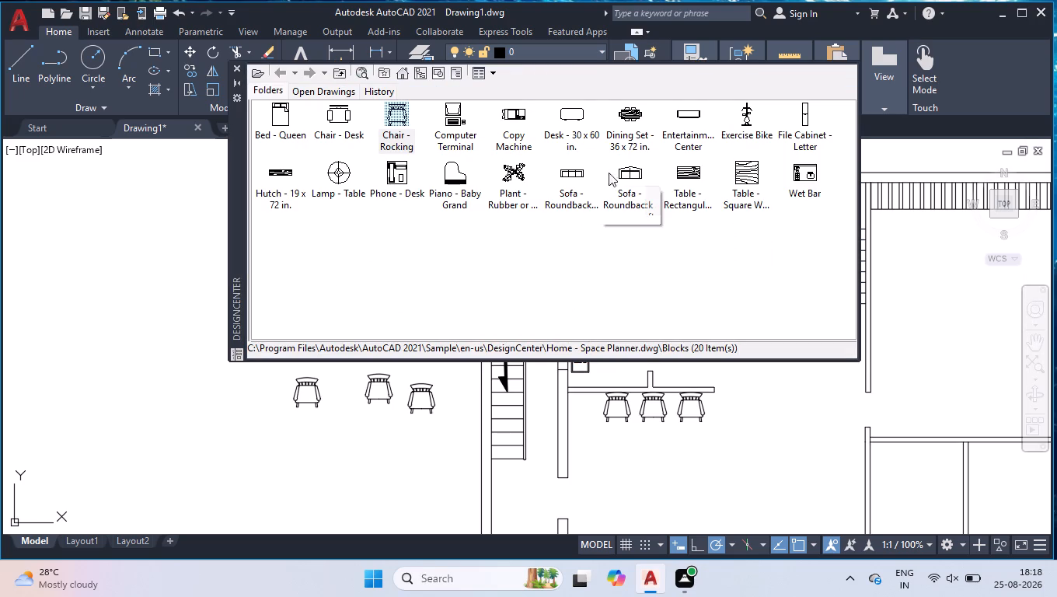
left_click_drag(633, 180, 633, 181)
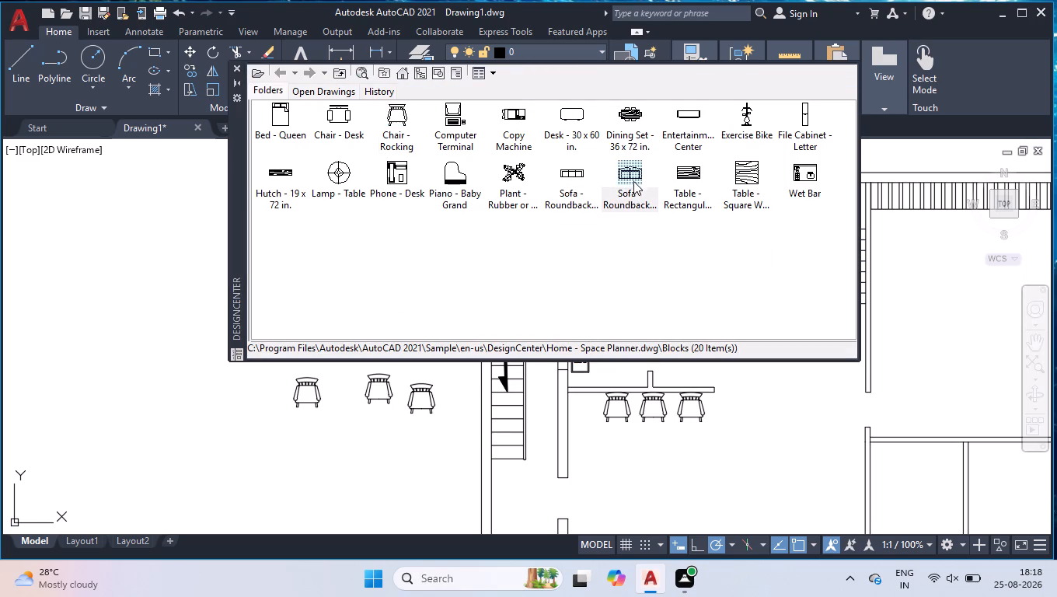
left_click_drag(633, 181, 70, 354)
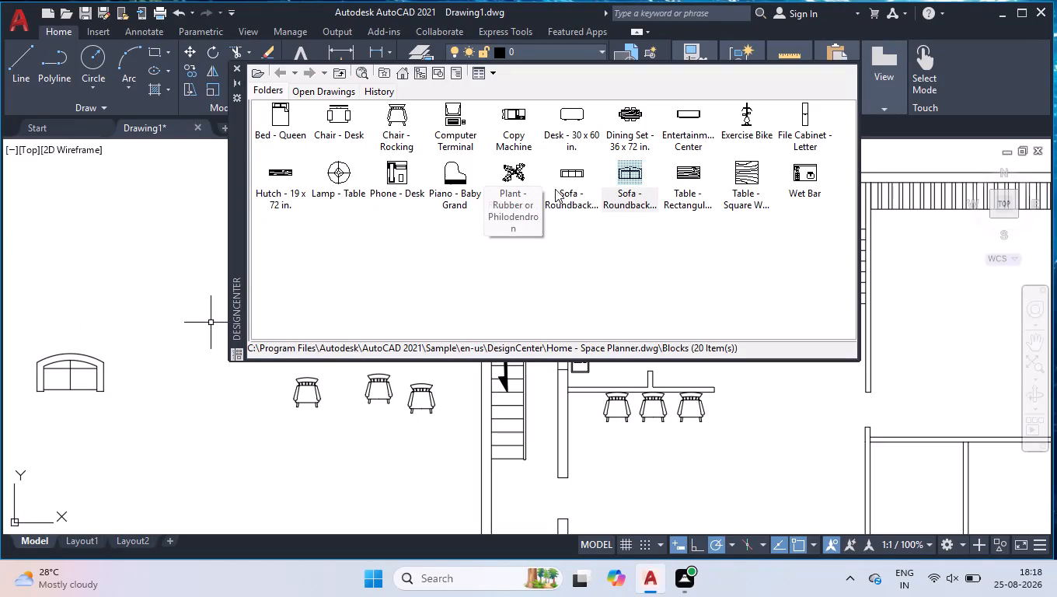
left_click_drag(570, 172, 234, 443)
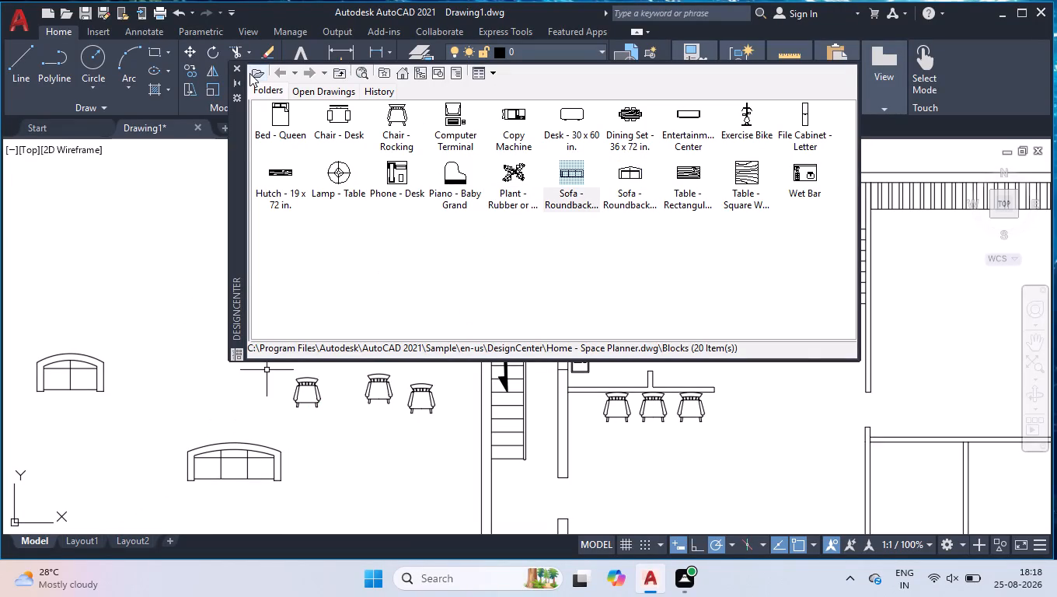
left_click(249, 73)
left_click(239, 68)
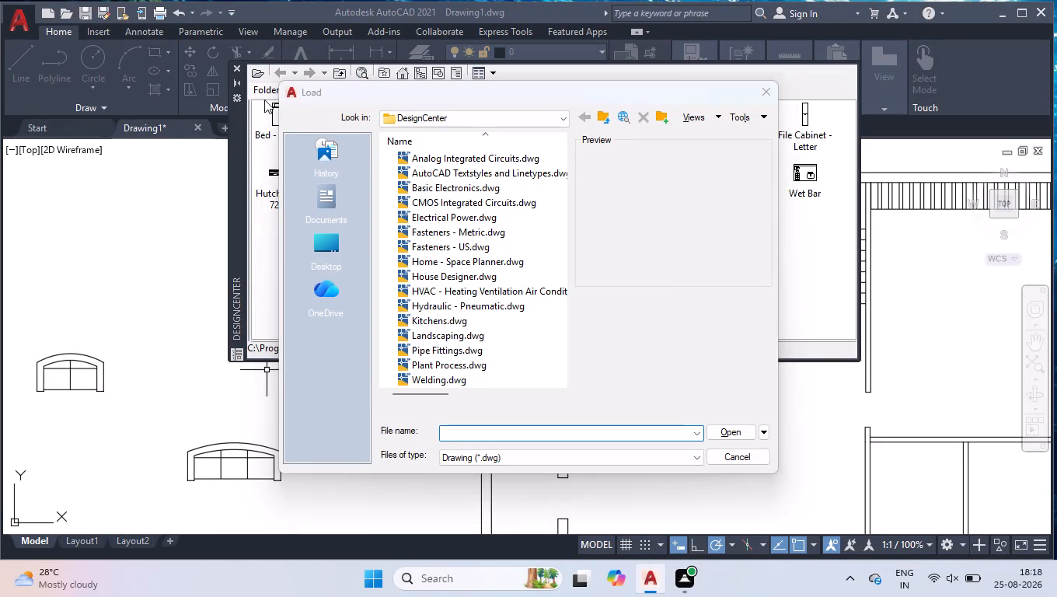
left_click(764, 89)
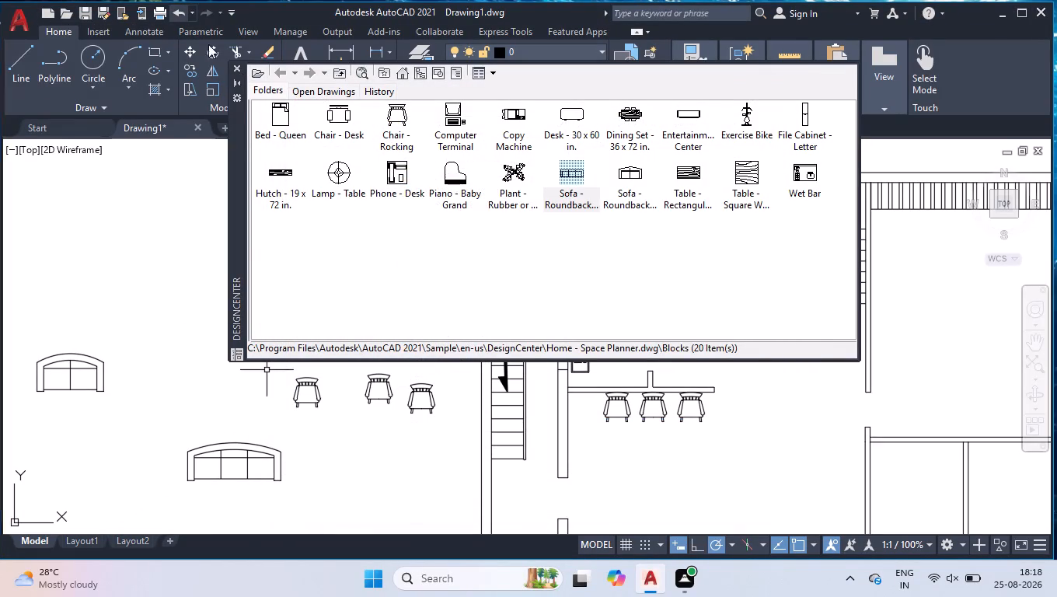
left_click(241, 68)
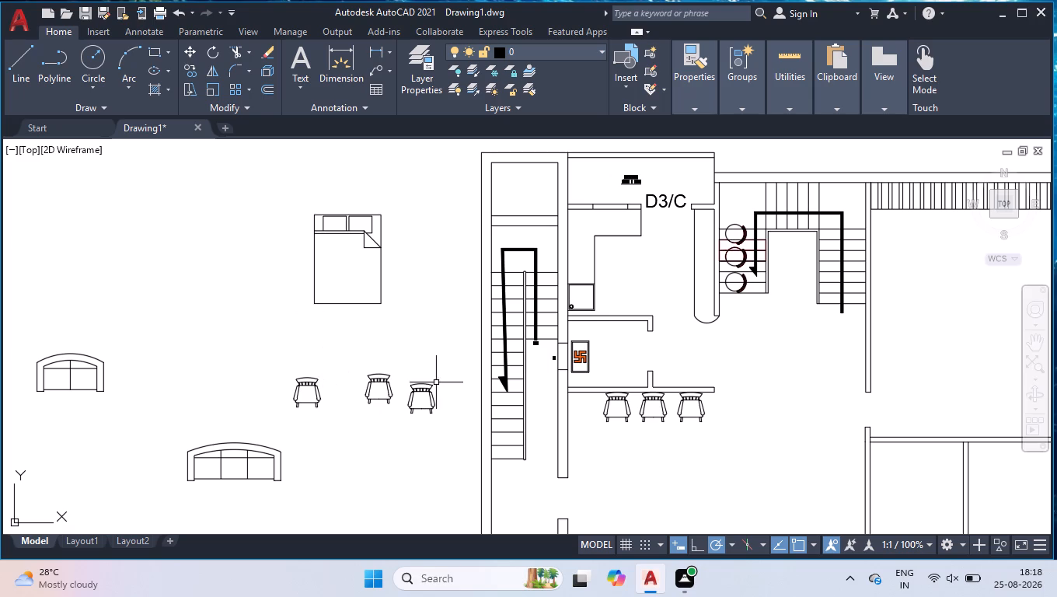
Rotate the three remaining outside chairs and both sofas together by 180°.
left_click(442, 365)
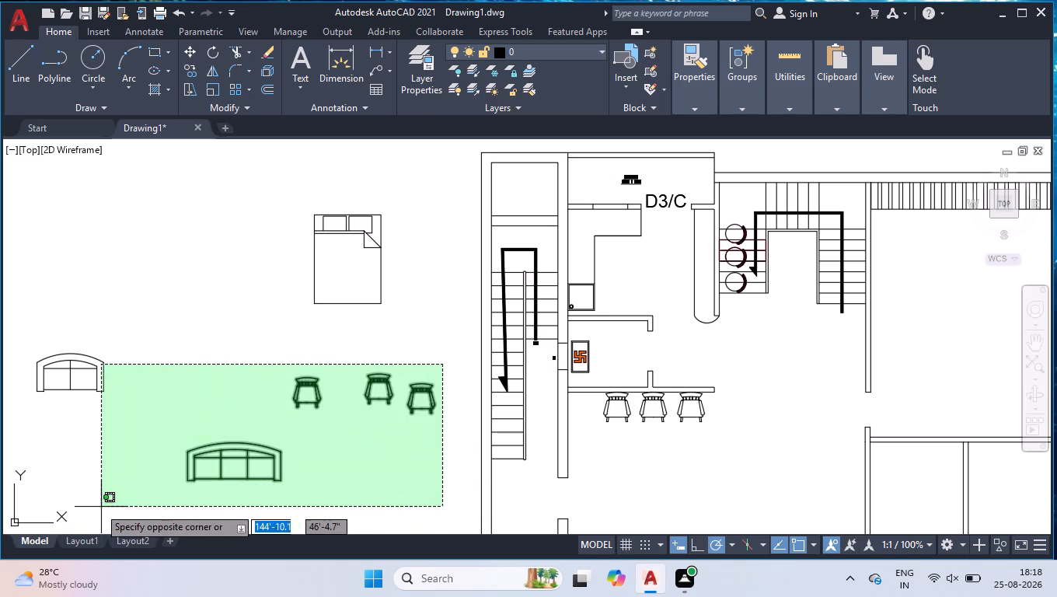
left_click(61, 497)
type("RO")
key("Return")
left_click(210, 344)
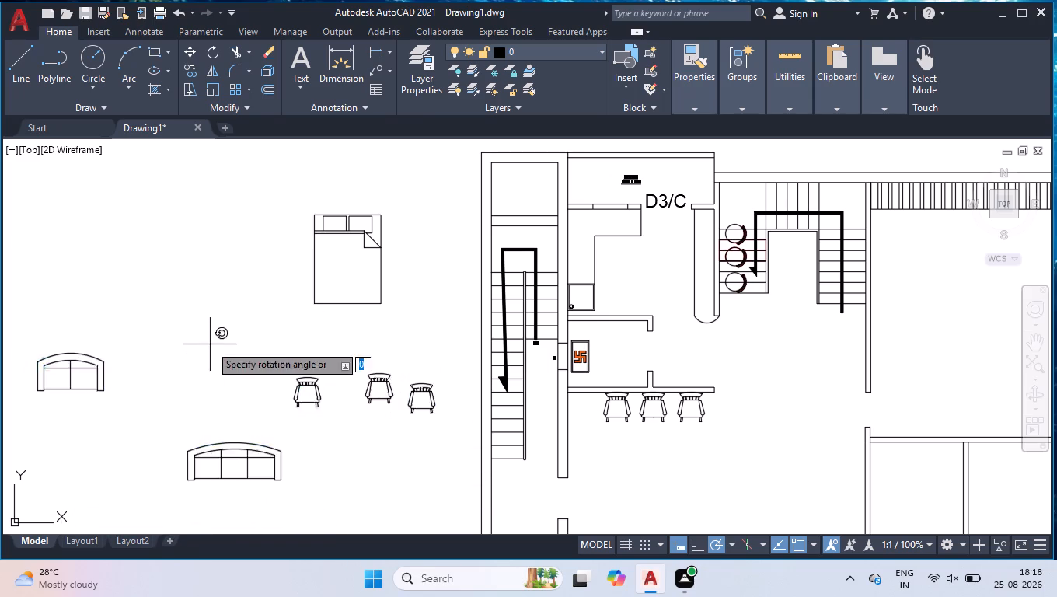
left_click(124, 345)
Move the queen bed into the upper-right room, centred below the hatched strip.
left_click(387, 213)
left_click(311, 244)
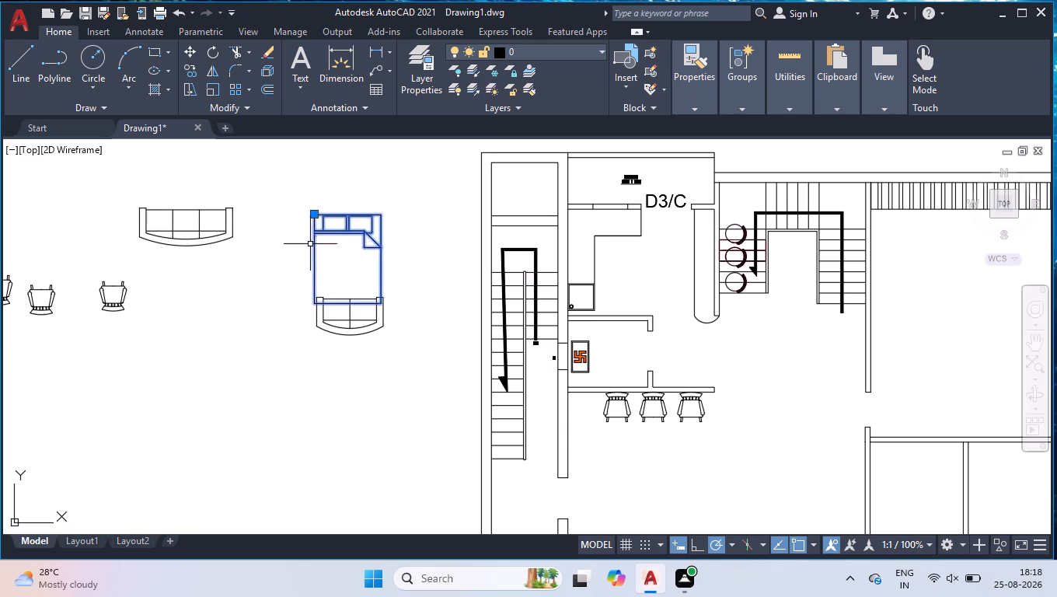
left_click(315, 214)
scroll(412, 292, "down", 2)
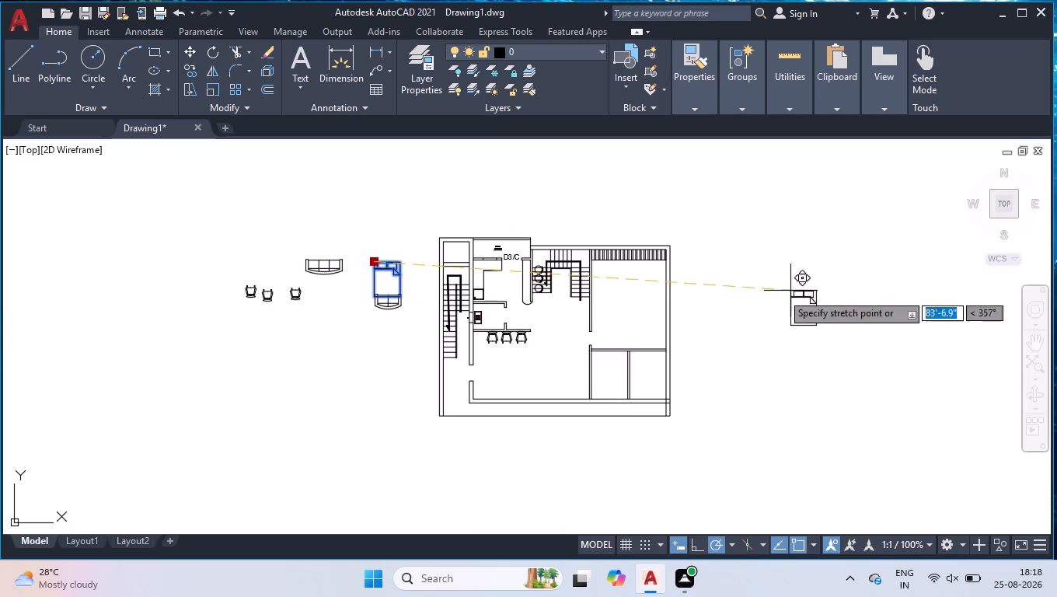
scroll(601, 276, "up", 5)
scroll(618, 266, "down", 1)
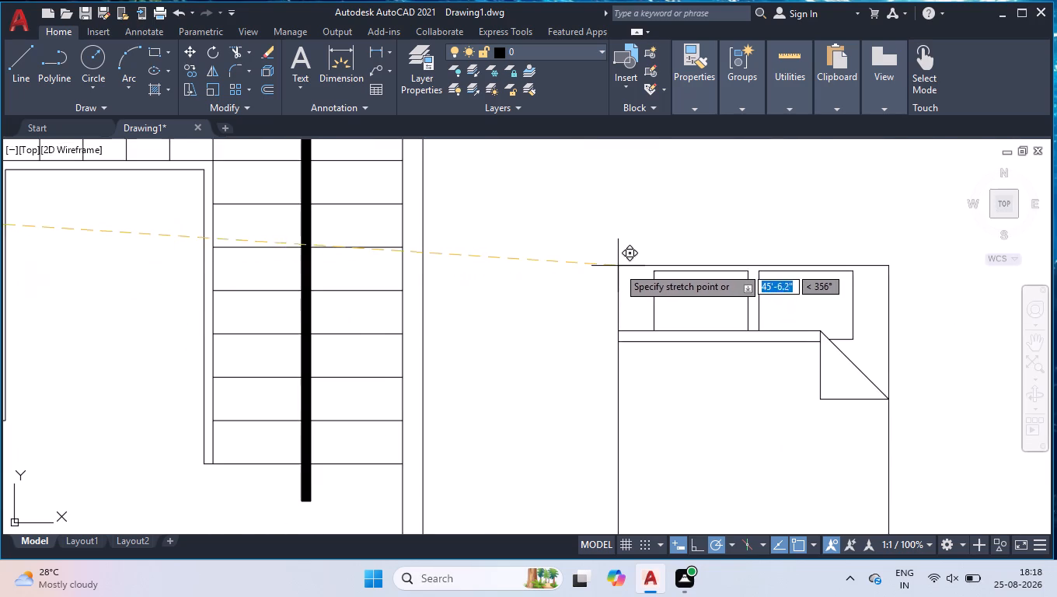
scroll(628, 264, "down", 1)
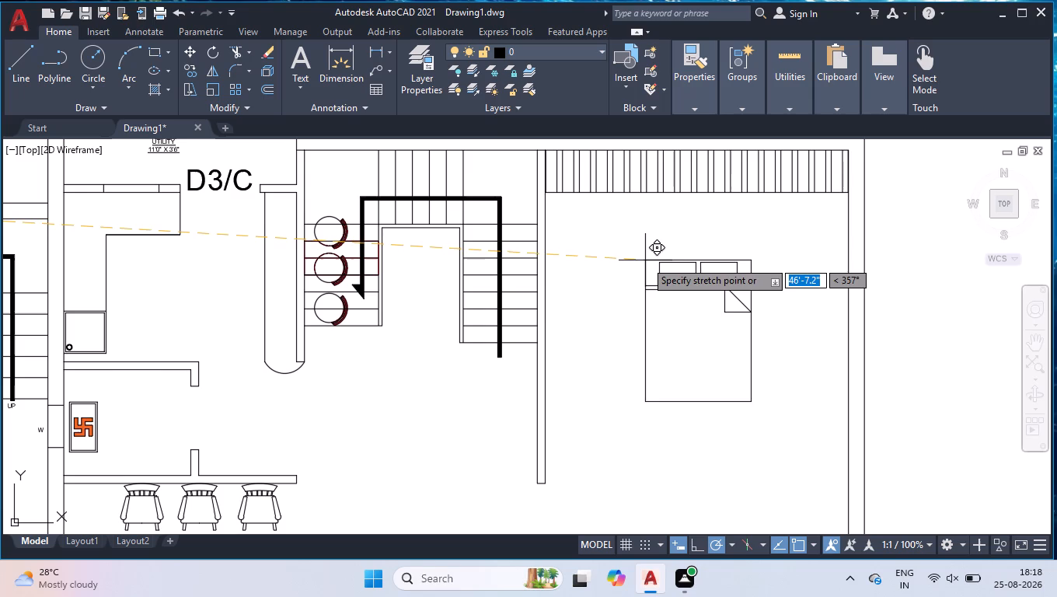
left_click(644, 258)
scroll(687, 298, "down", 2)
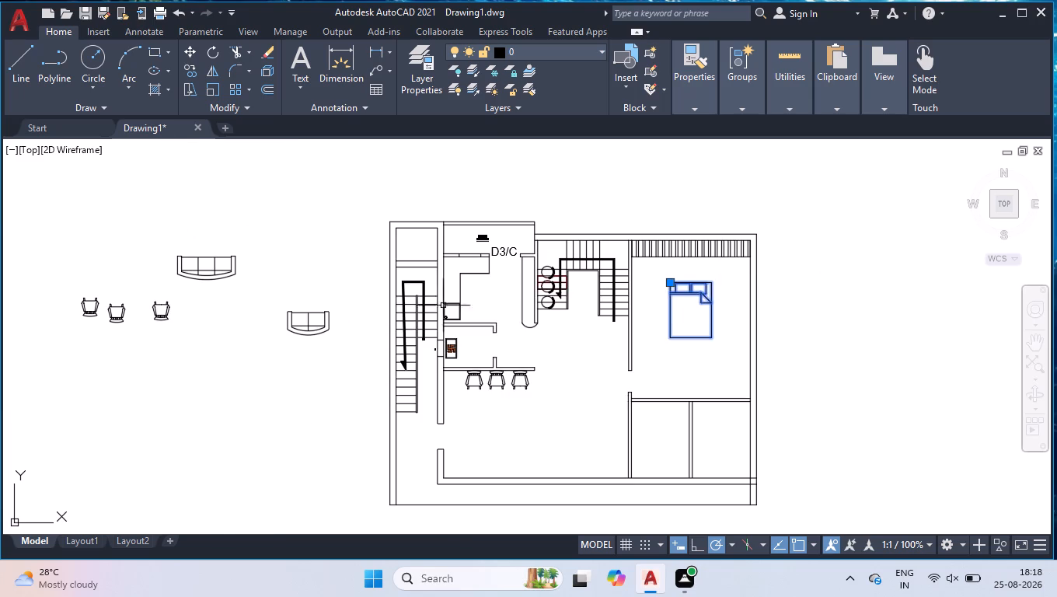
left_click(729, 282, "shift")
left_click(658, 317, "shift")
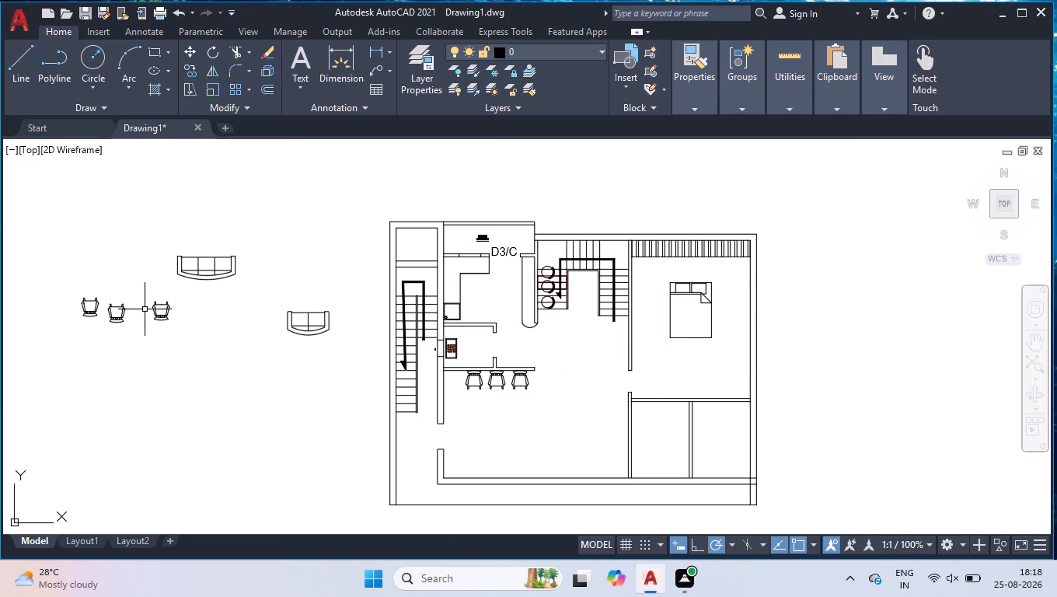
Move the three-seat sofa into the large central room, with its back against the bottom wall.
left_click(232, 274)
left_click(208, 279)
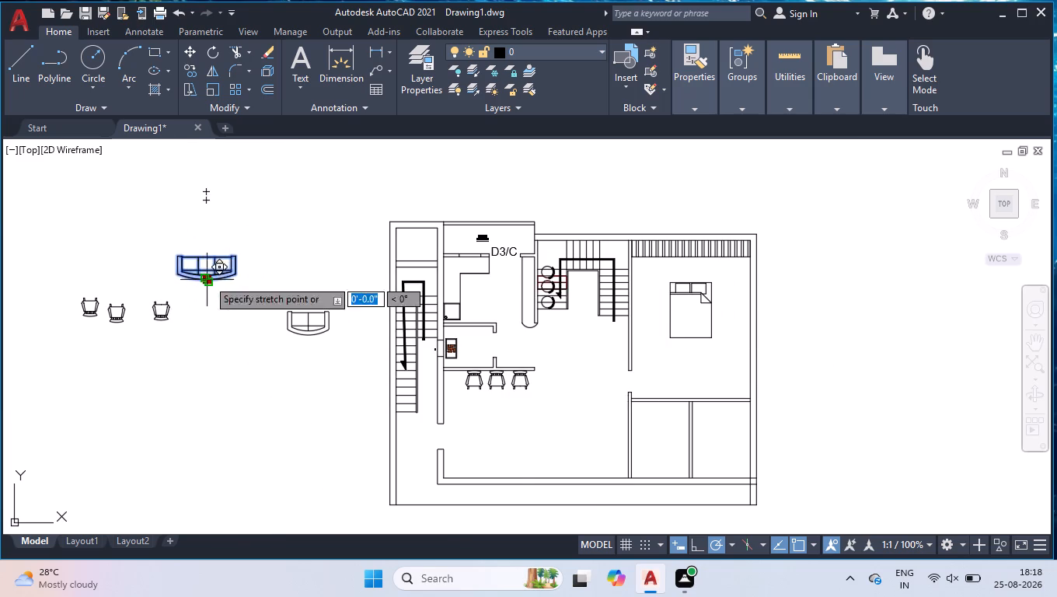
scroll(522, 457, "up", 2)
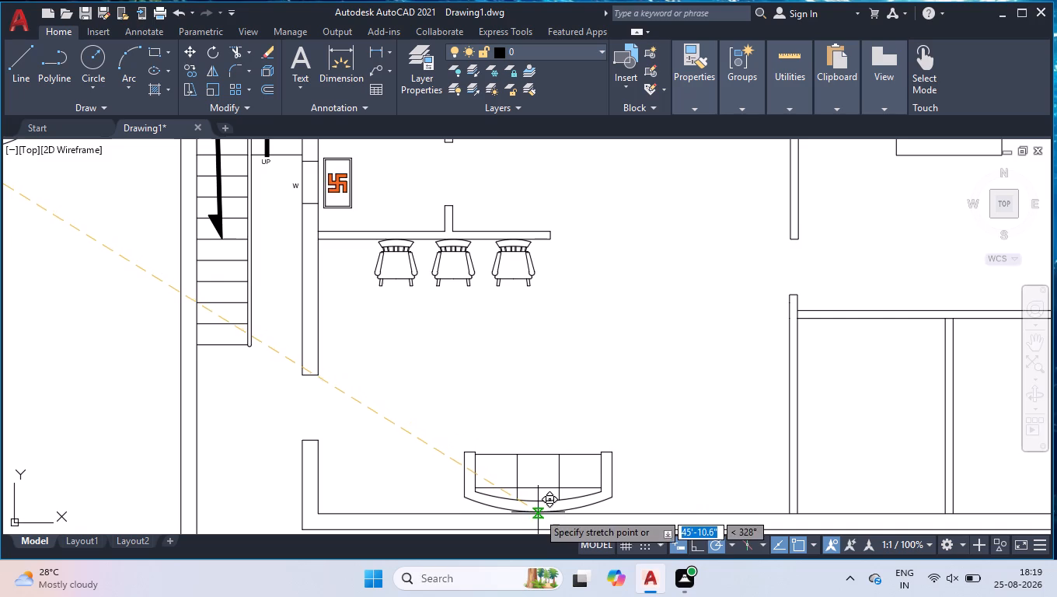
left_click(546, 512)
Move one of the outside chairs into the central room, right of the three-seat sofa with its back against the bottom wall.
scroll(528, 437, "down", 2)
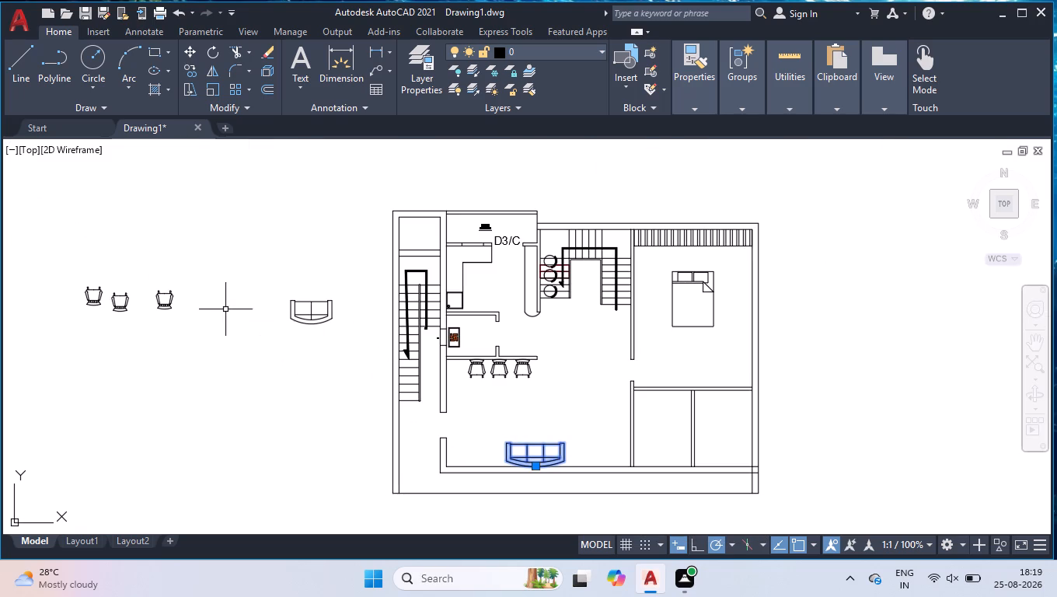
left_click(183, 283)
left_click(176, 312)
left_click(169, 297)
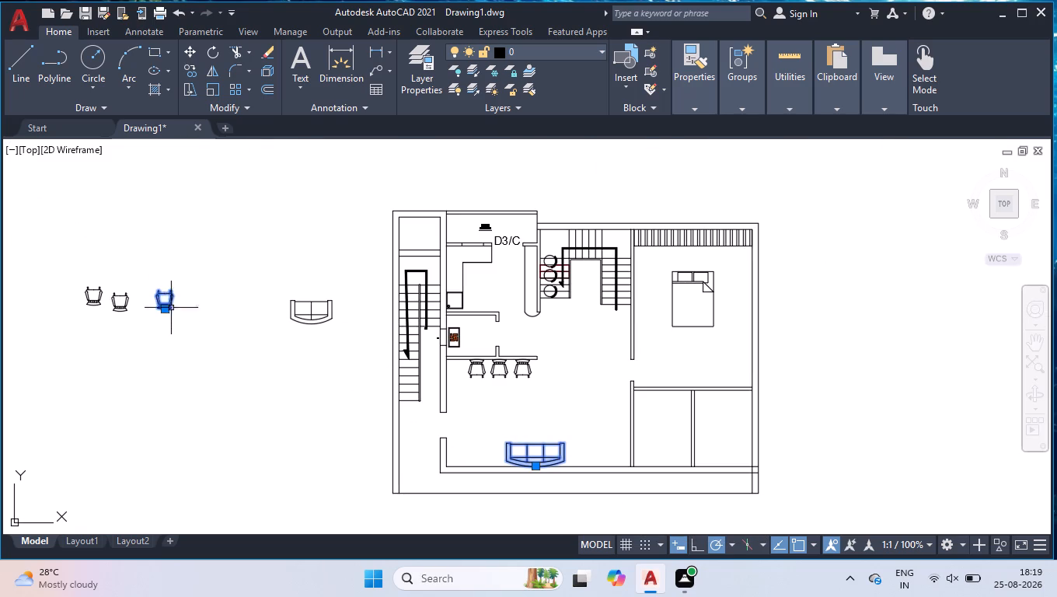
left_click_drag(165, 305, 176, 310)
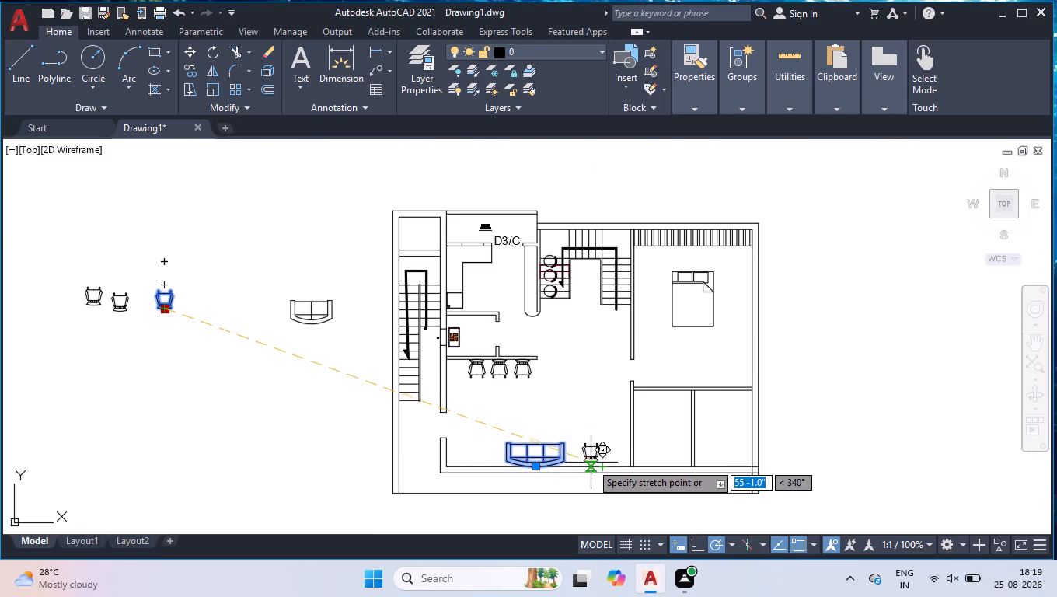
scroll(590, 463, "up", 2)
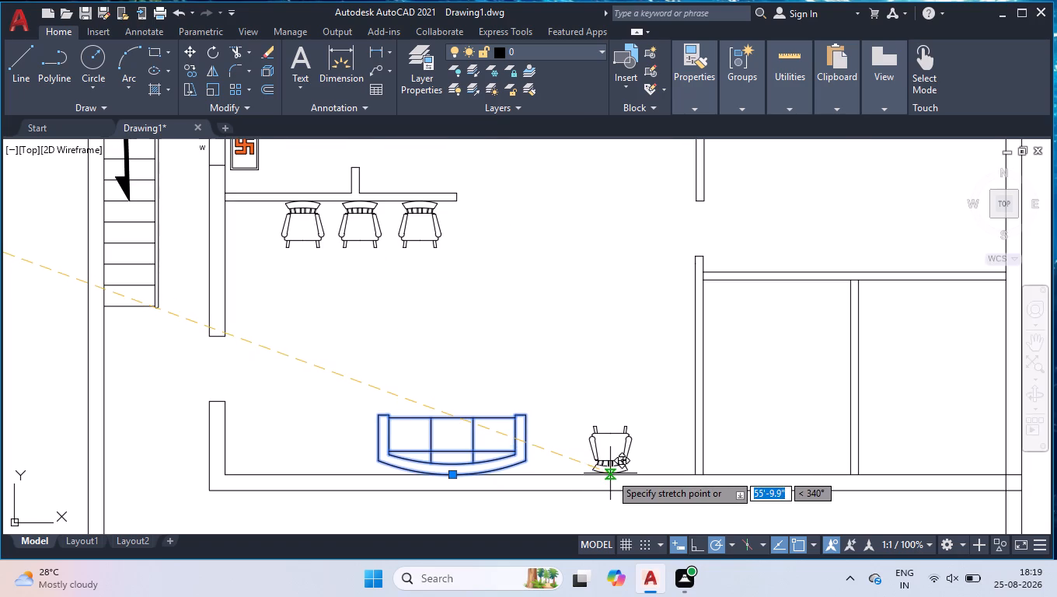
left_click(610, 473)
Move a second outside chair to the left of the three-seat sofa, with its back against the bottom wall.
scroll(421, 405, "down", 3)
left_click(175, 318)
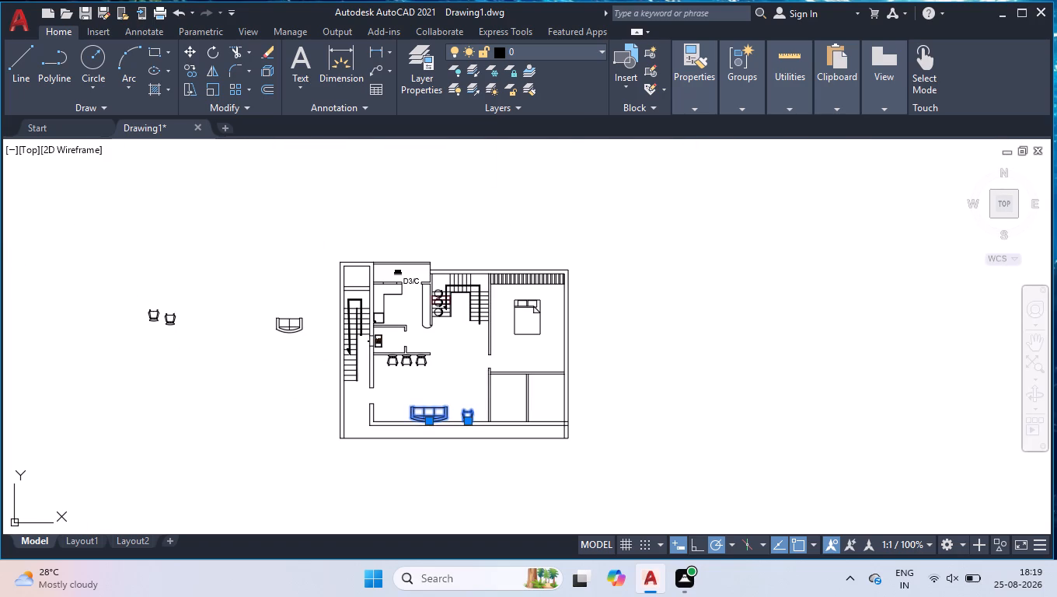
left_click(171, 322)
scroll(408, 413, "up", 3)
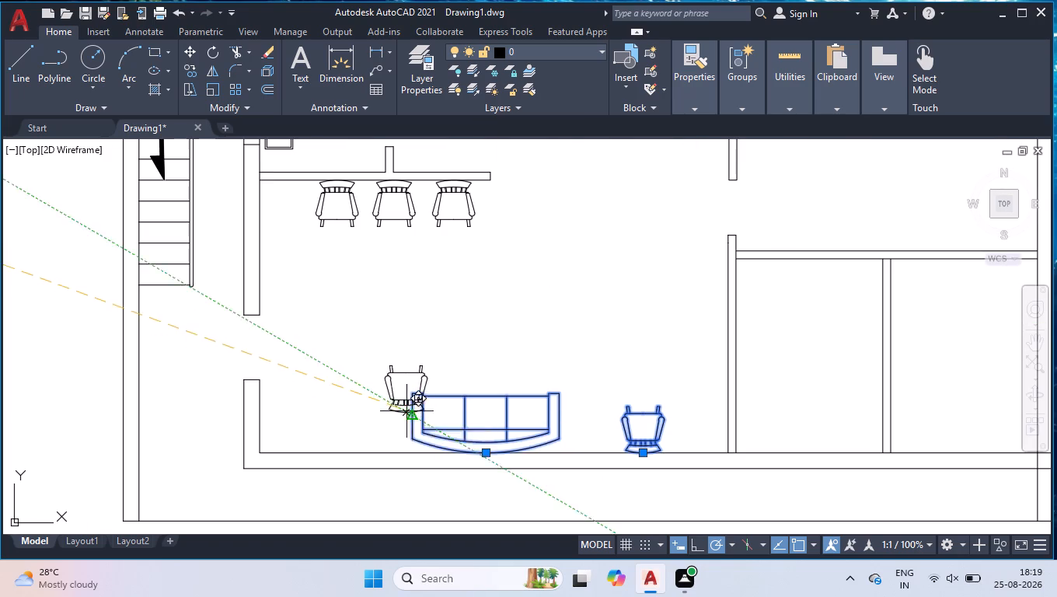
left_click(349, 451)
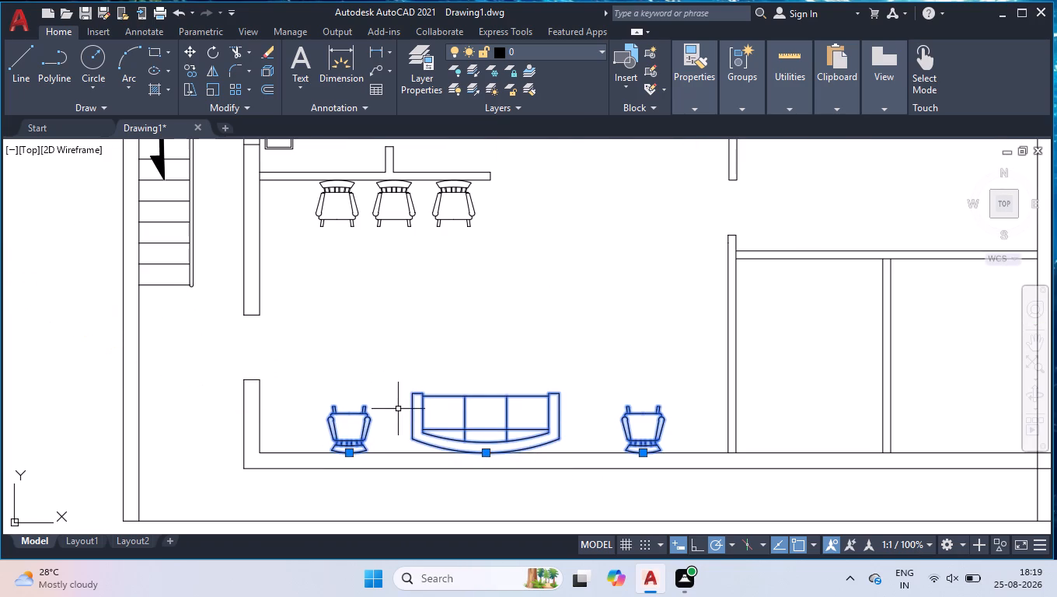
Scale up the two chairs flanking the sofa together, based at the left chair's back, until they are about as deep as the sofa.
left_click(659, 376, "shift")
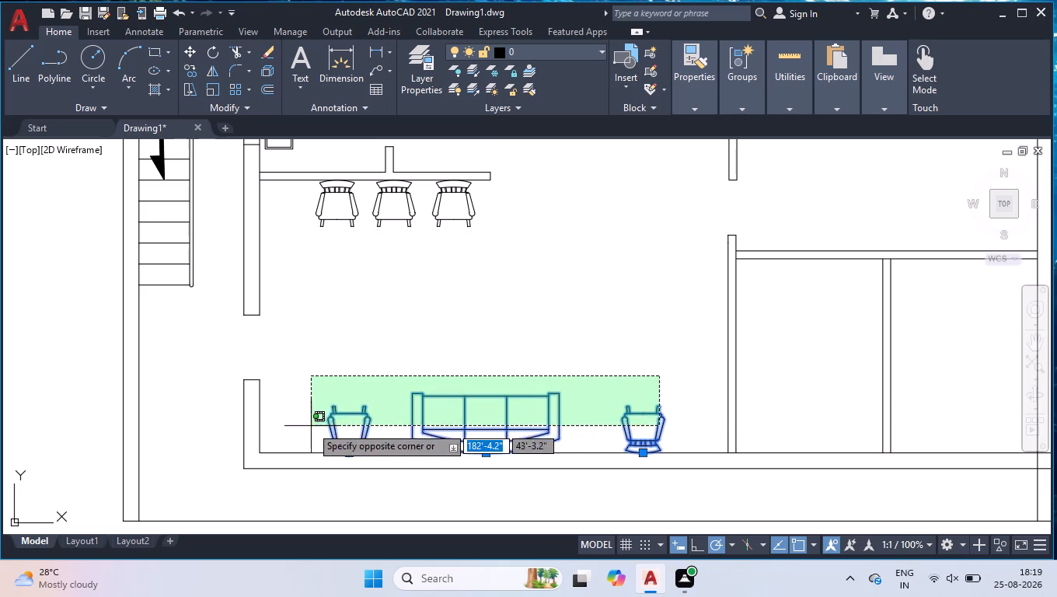
left_click(311, 426, "shift")
left_click(368, 417)
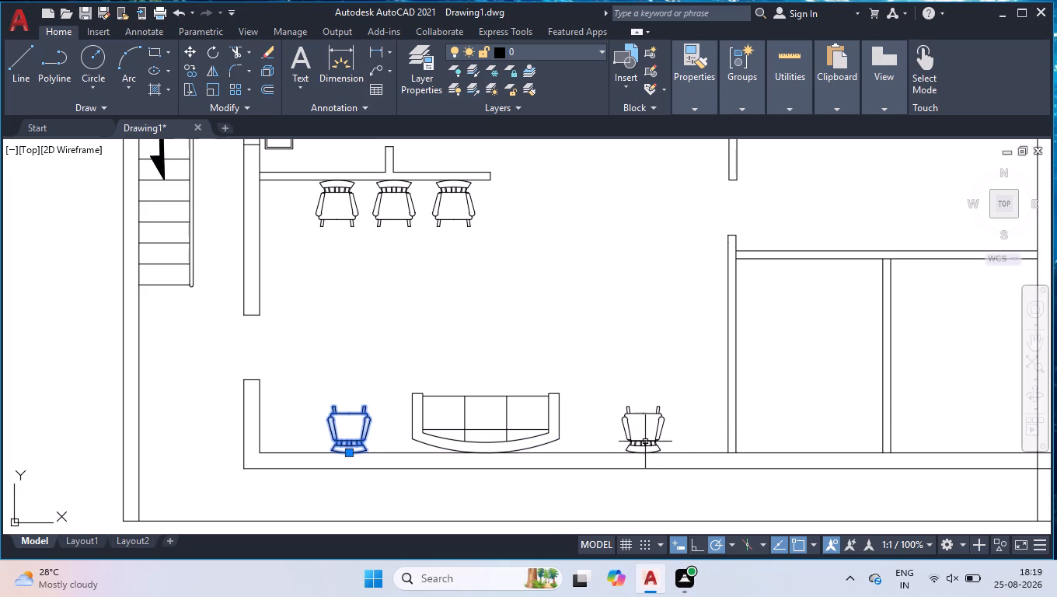
left_click(645, 442)
type("SC")
type("AL")
key("Return")
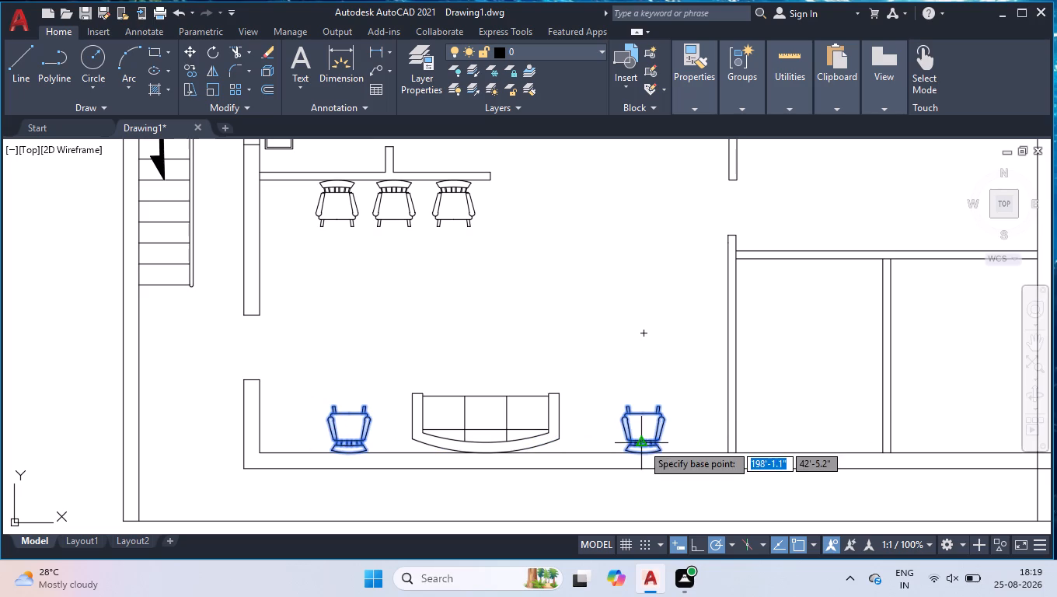
left_click(347, 454)
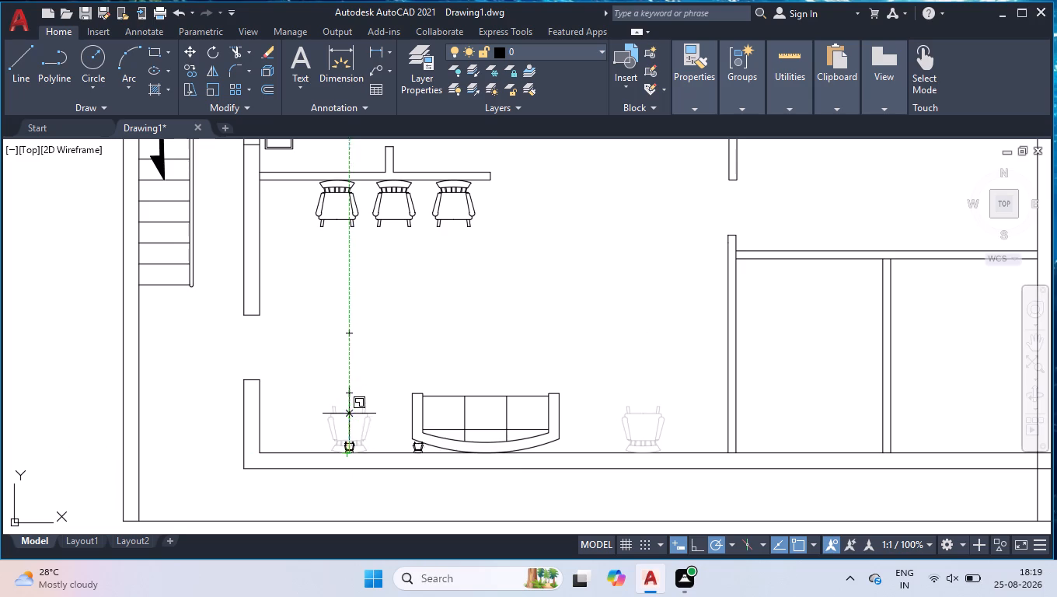
left_click(521, 317)
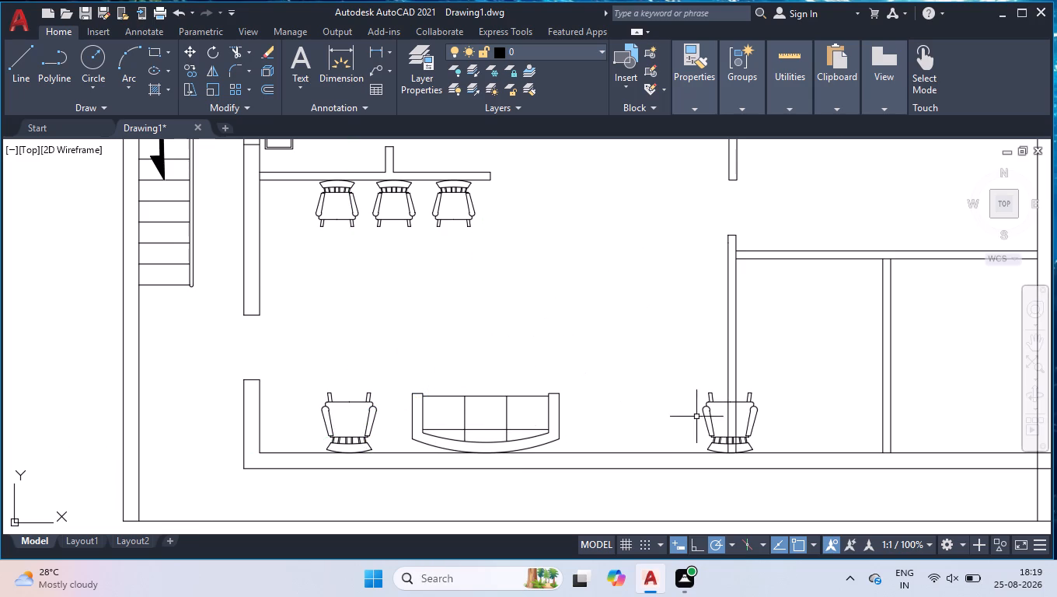
Move the enlarged right chair off the partition wall along the bottom wall, back toward the sofa.
left_click(700, 411)
left_click(717, 409)
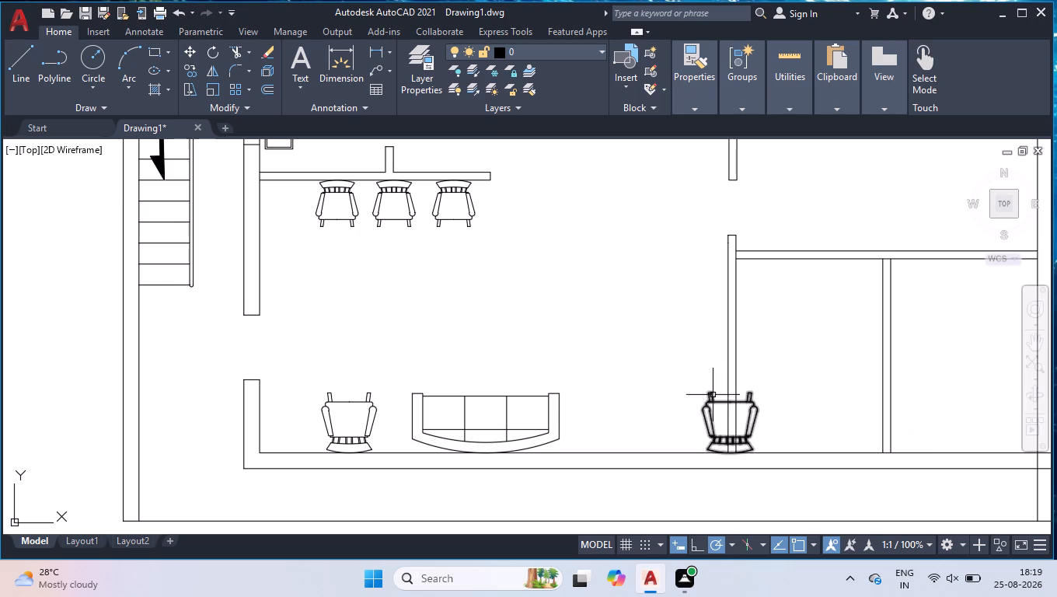
left_click(712, 393)
left_click(729, 452)
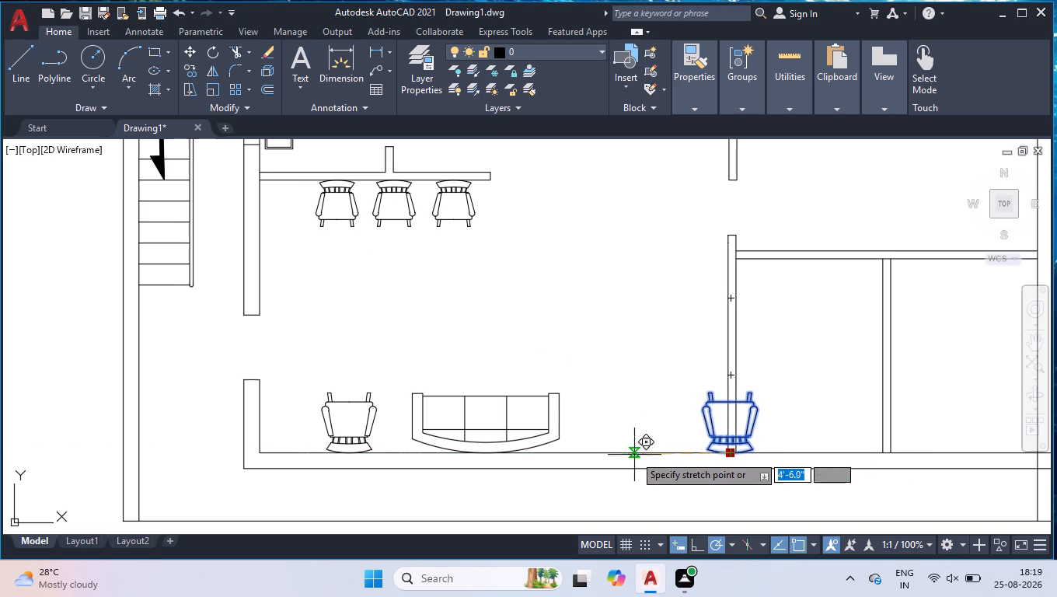
left_click(623, 453)
left_click(661, 382, "shift")
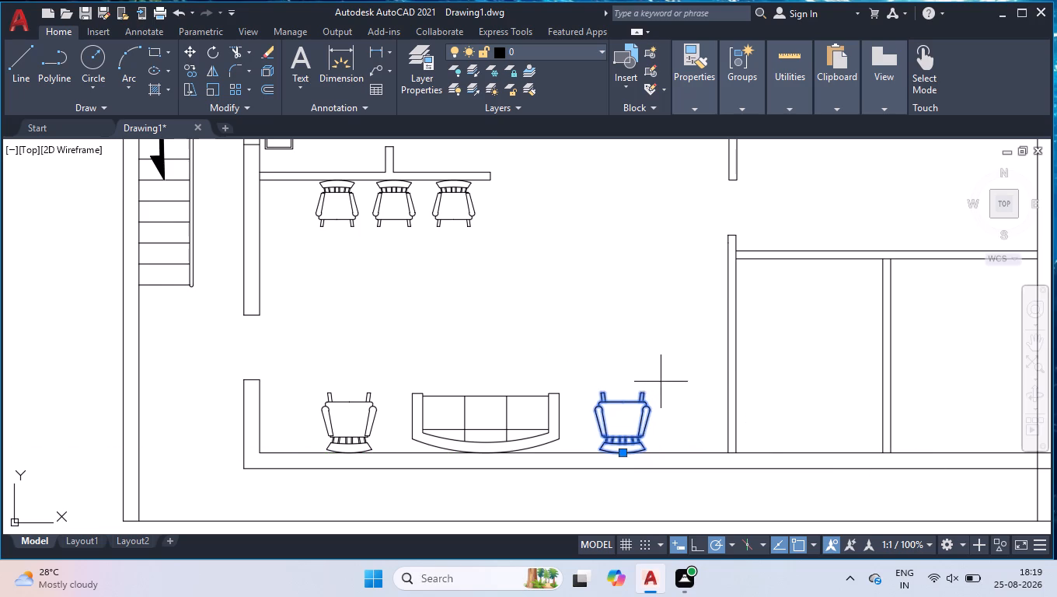
left_click(557, 416, "shift")
Move both enlarged chairs along the bottom wall so they stand close beside the sofa's left and right arms.
scroll(619, 438, "down", 1)
scroll(593, 381, "down", 1)
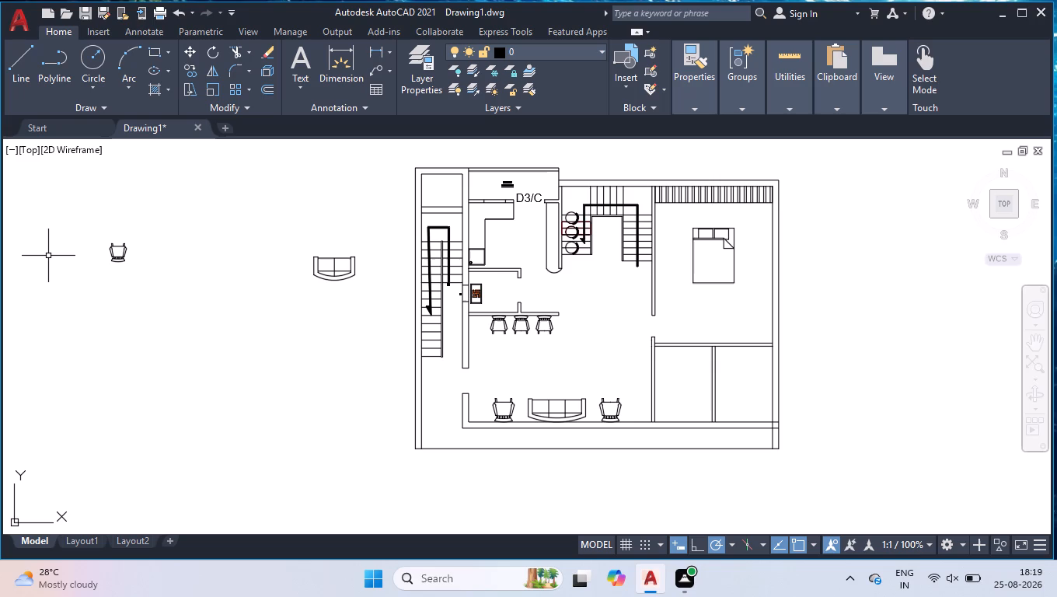
scroll(594, 412, "up", 3)
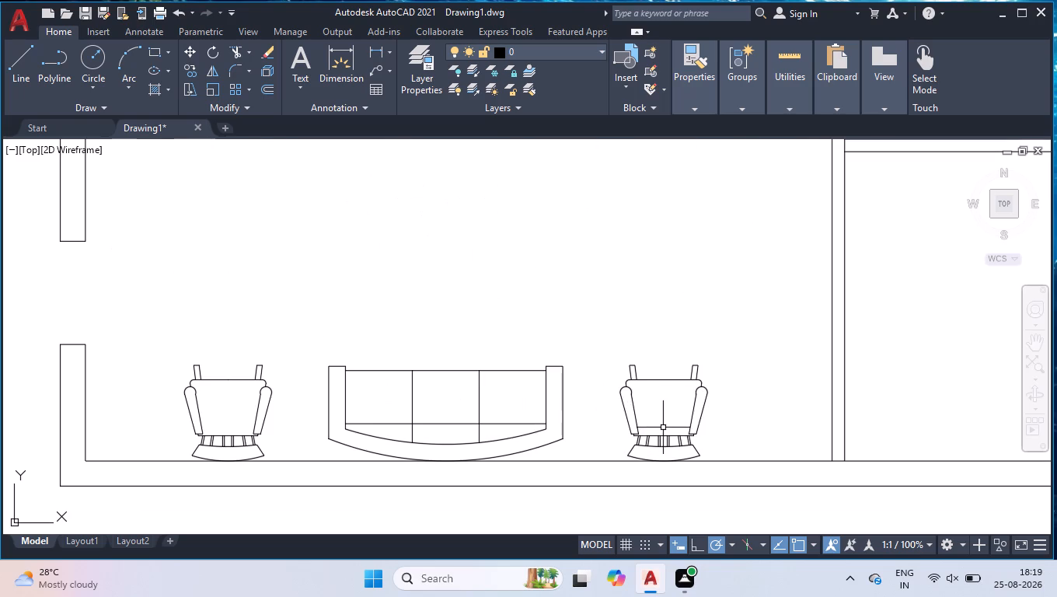
left_click(661, 435)
left_click(665, 463)
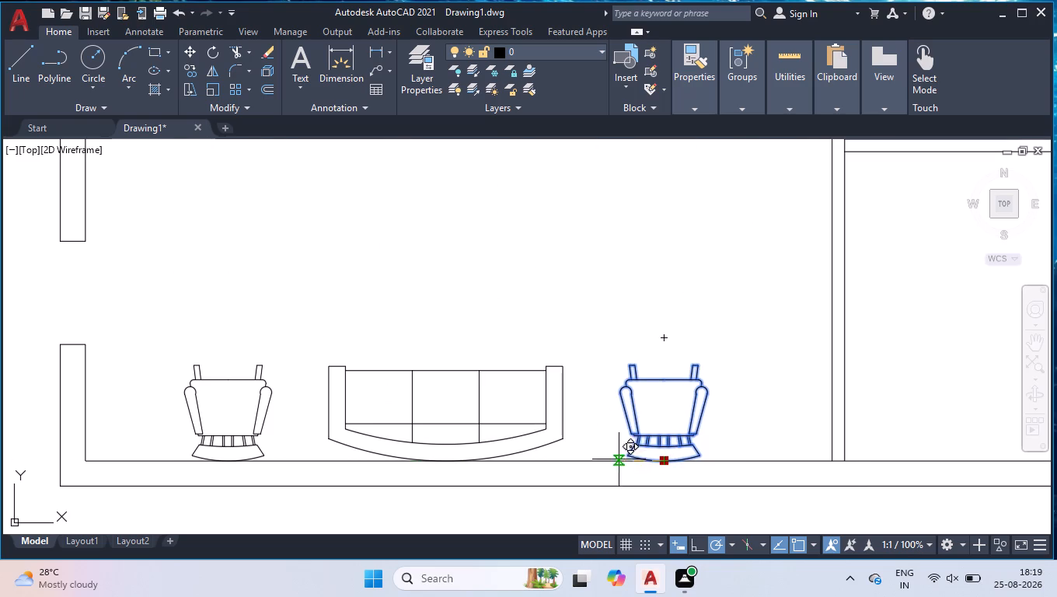
left_click(630, 463)
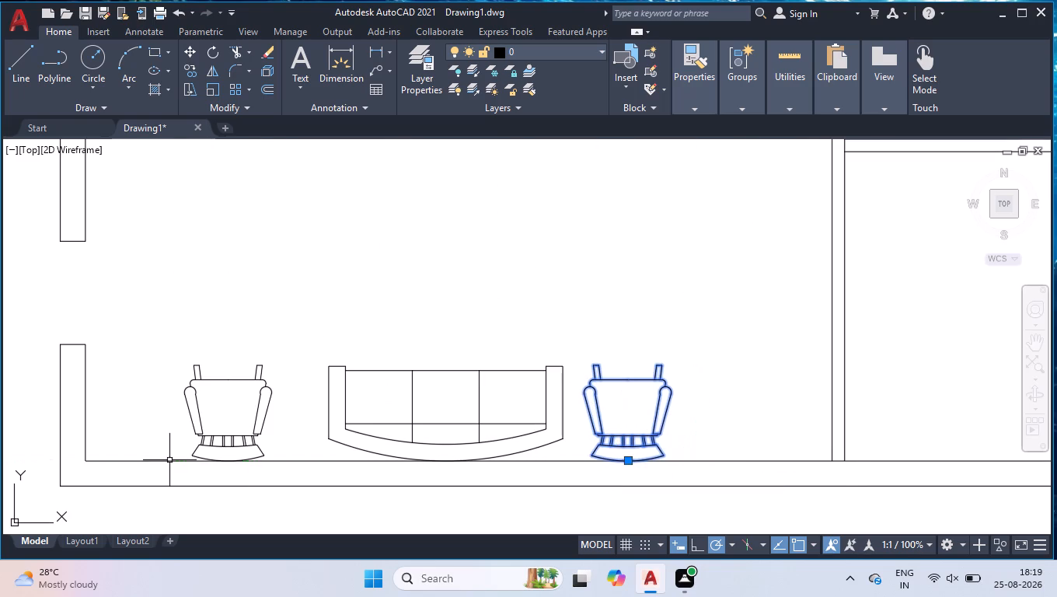
left_click(229, 443)
left_click(228, 460)
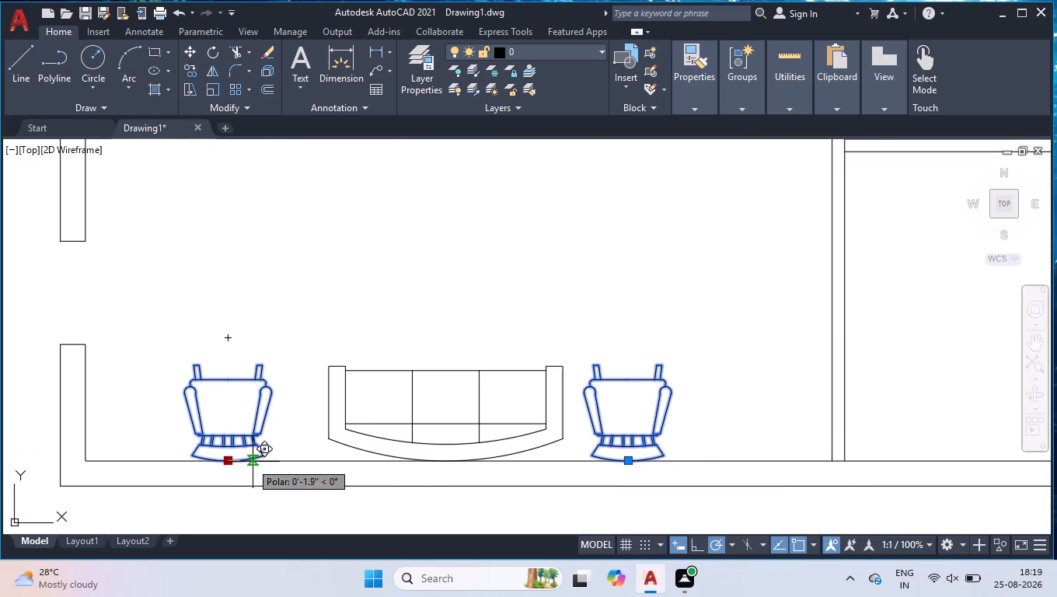
left_click(275, 462)
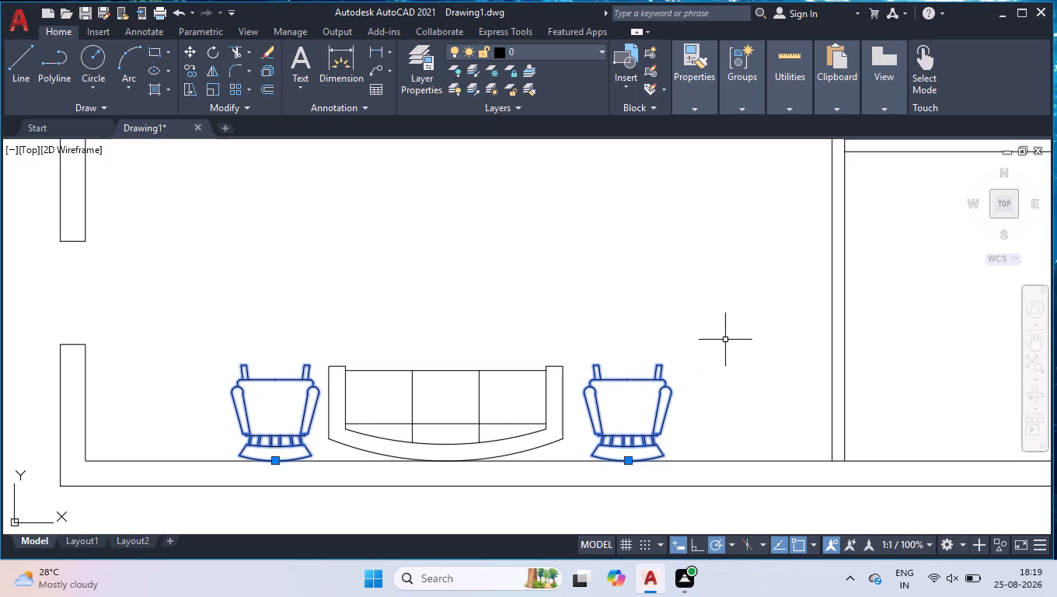
left_click(720, 340, "shift")
left_click(159, 434, "shift")
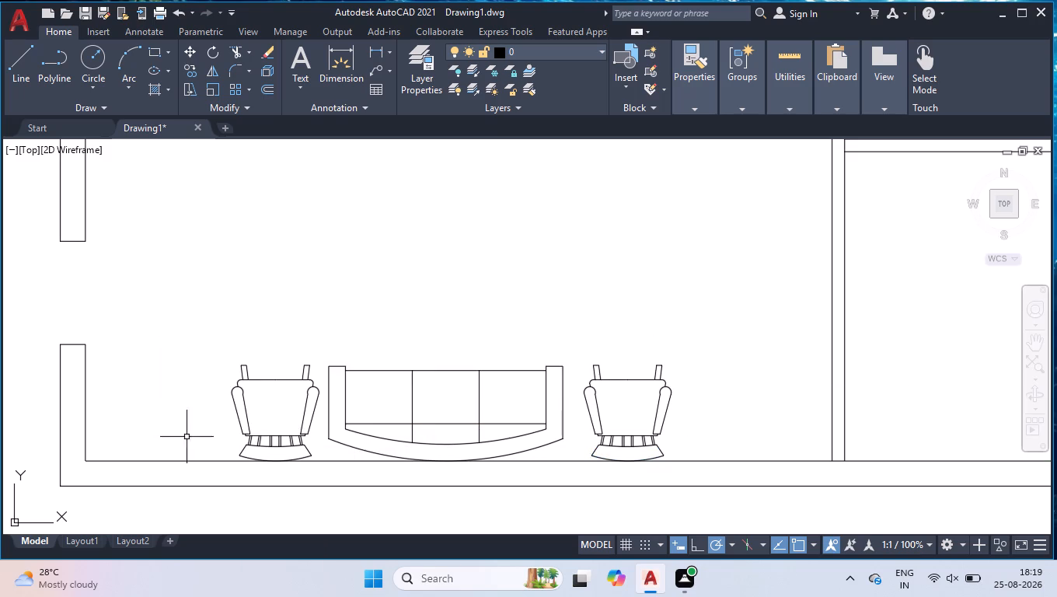
Delete the two-seat sofa outside the plan.
scroll(435, 403, "down", 2)
scroll(94, 219, "down", 2)
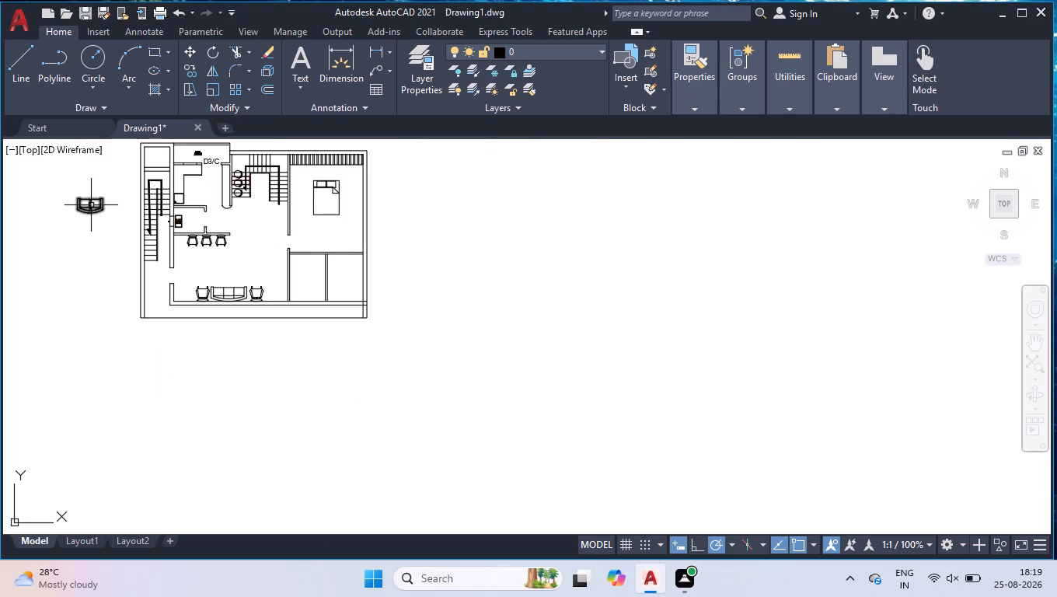
left_click(91, 205)
key("Delete")
Rotate the last chair outside the plan a quarter turn clockwise about its back, so its backrest faces left.
scroll(149, 269, "down", 3)
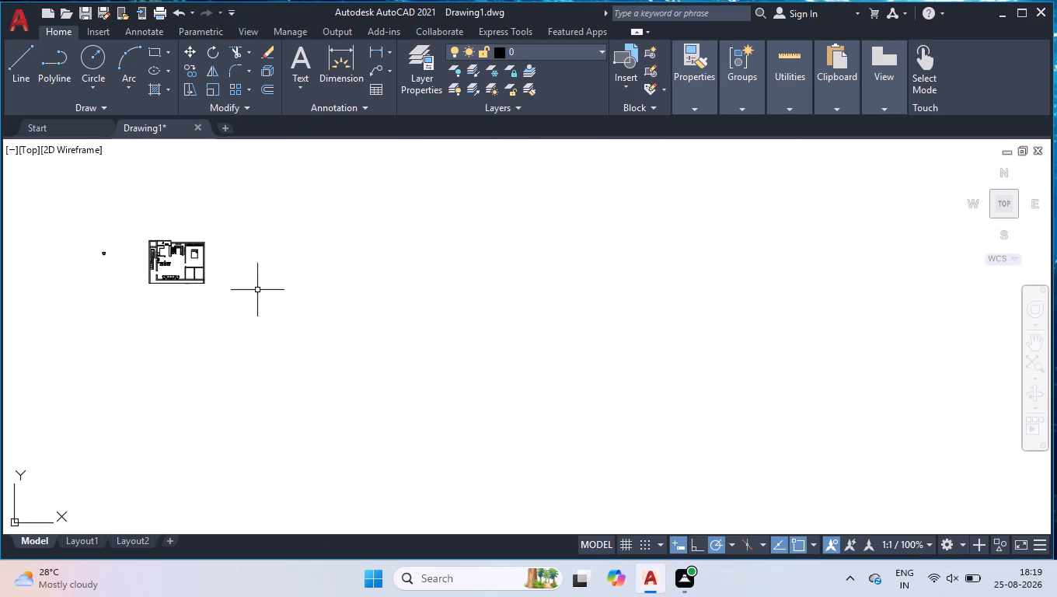
scroll(99, 248, "up", 7)
left_click(222, 230)
left_click_drag(58, 358, 45, 354)
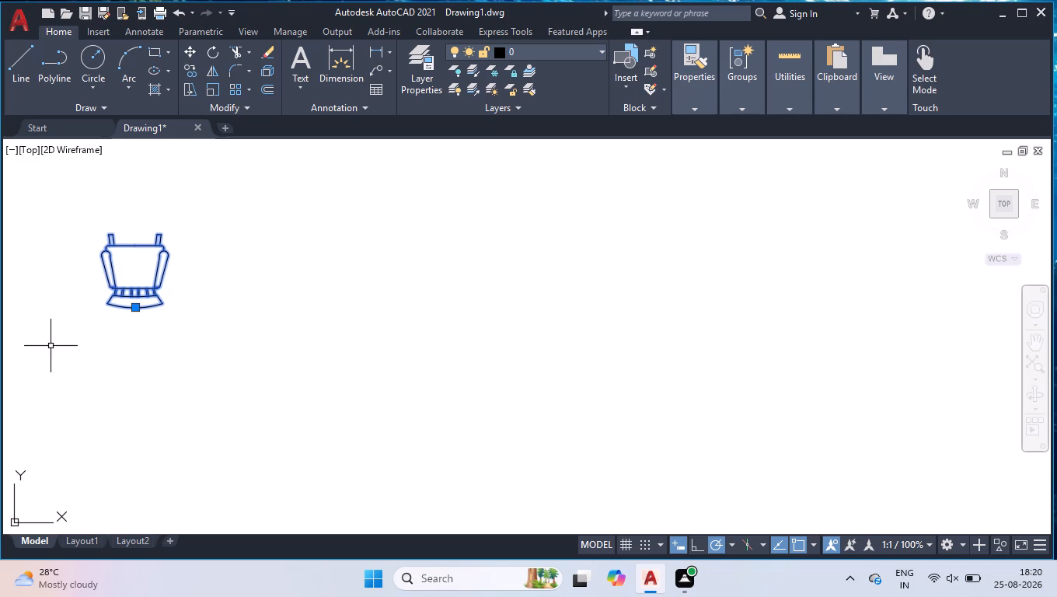
type("RO")
key("Return")
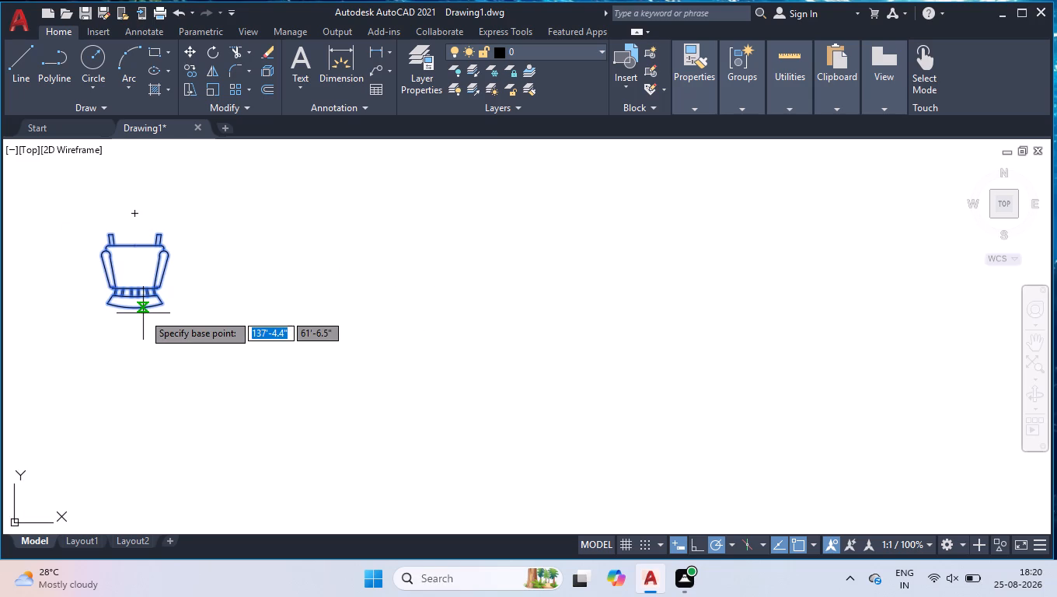
left_click(137, 305)
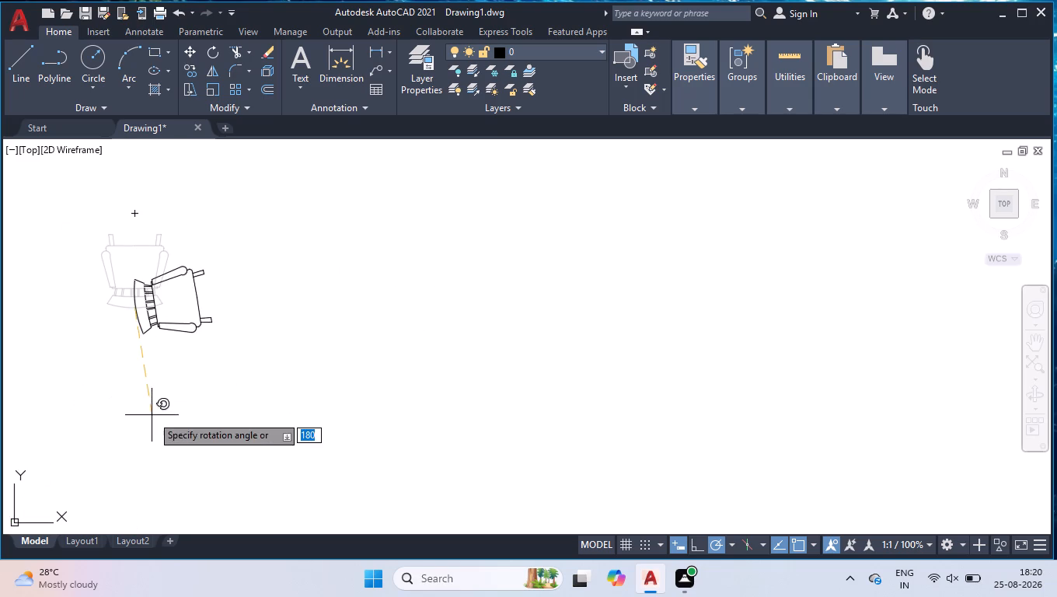
left_click(141, 421)
Move the rotated chair into the central room, with its back against the left wall below the row of three chairs.
left_click(136, 312)
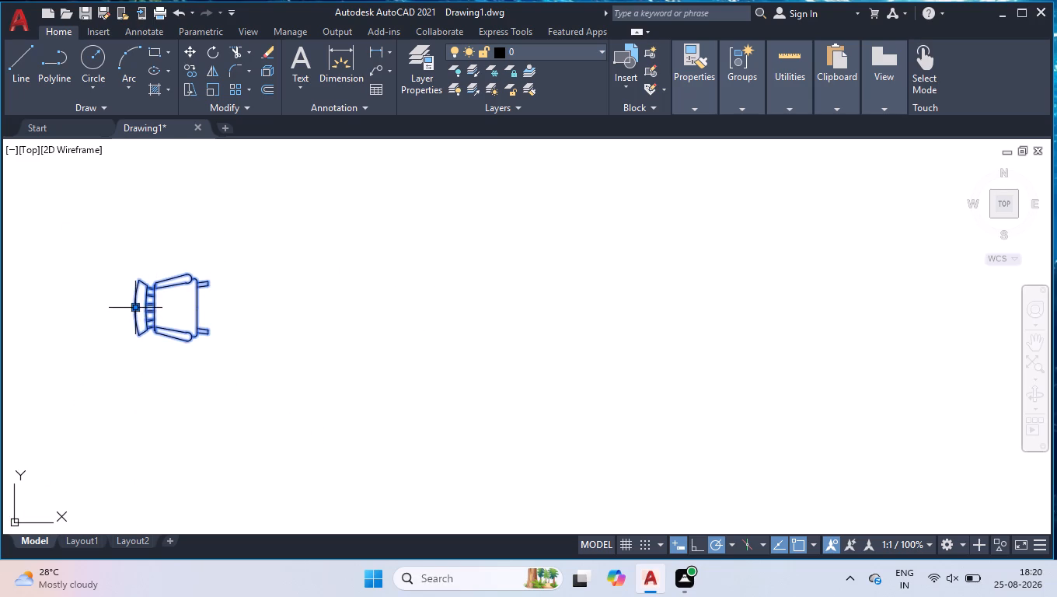
left_click(138, 307)
scroll(448, 350, "down", 5)
scroll(600, 400, "up", 1)
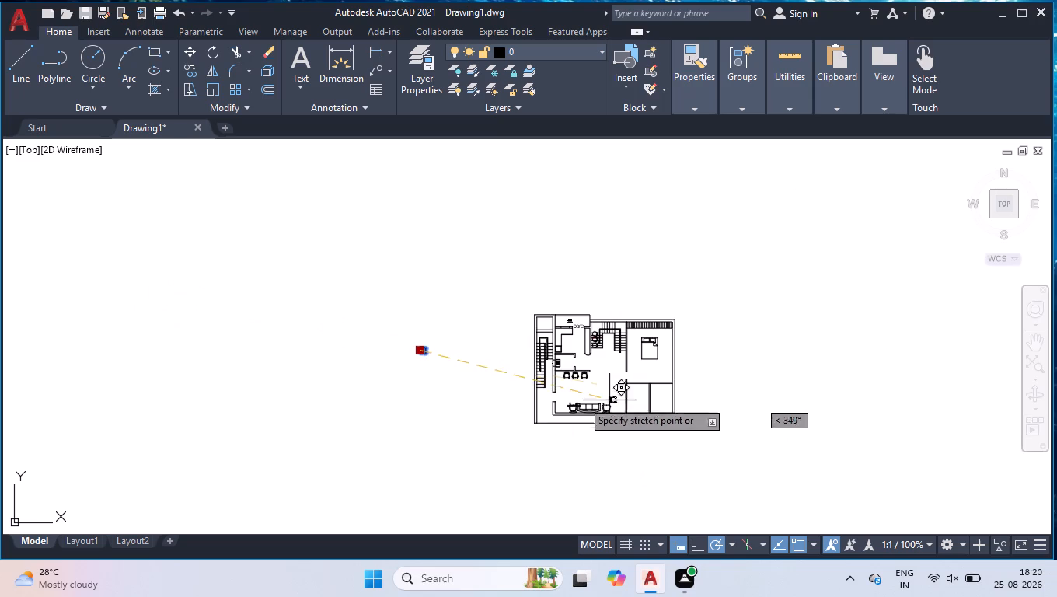
scroll(563, 397, "up", 6)
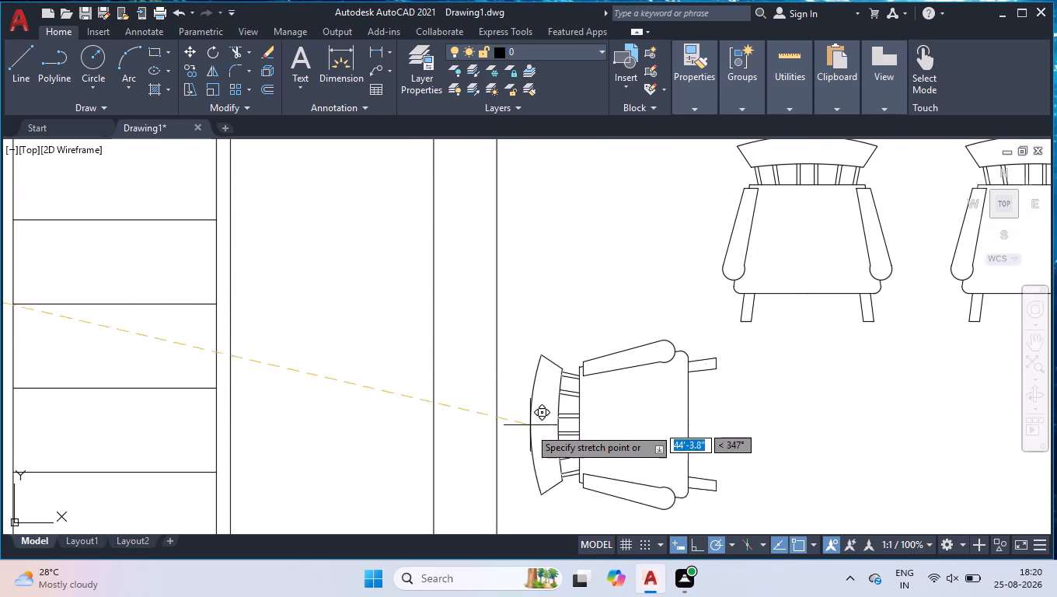
scroll(519, 438, "down", 2)
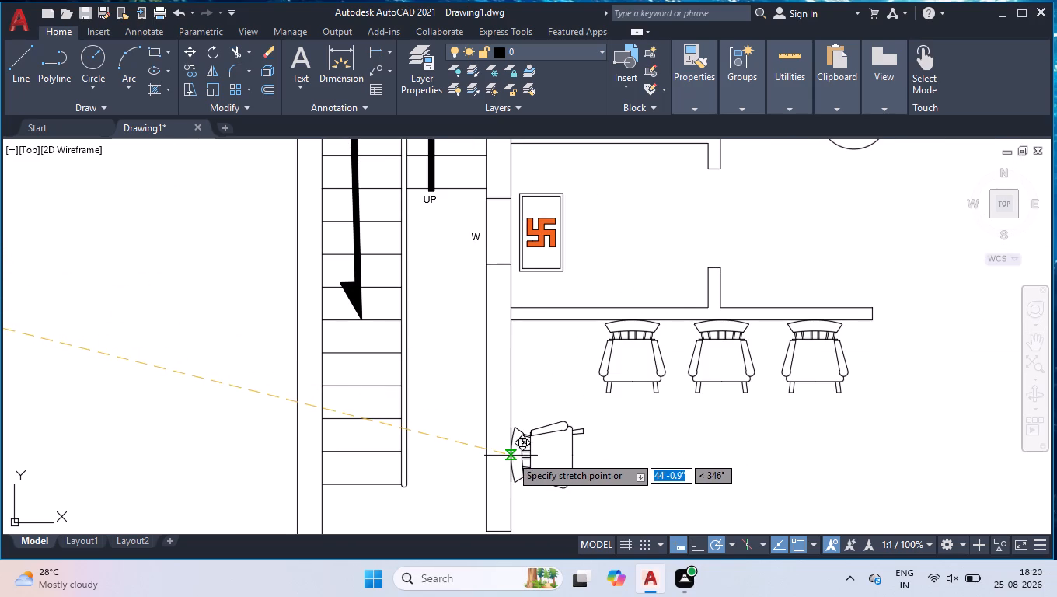
left_click(511, 454)
left_click_drag(634, 422, 628, 429, "shift")
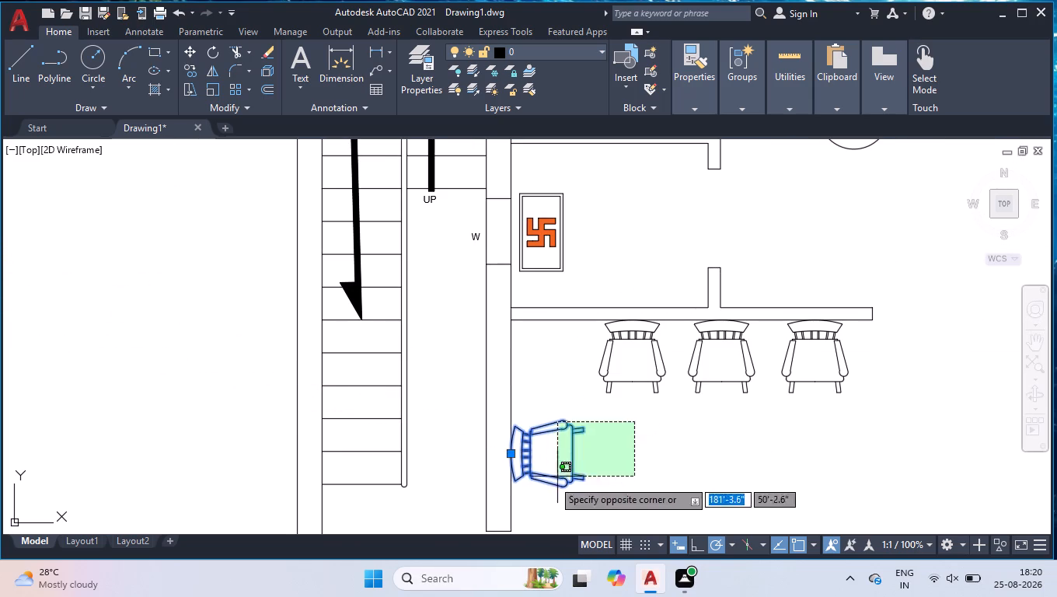
left_click(549, 480, "shift")
Scale up the bed freehand from its lower-left corner until it spans just over half the bedroom's width.
scroll(549, 479, "down", 4)
scroll(696, 449, "up", 3)
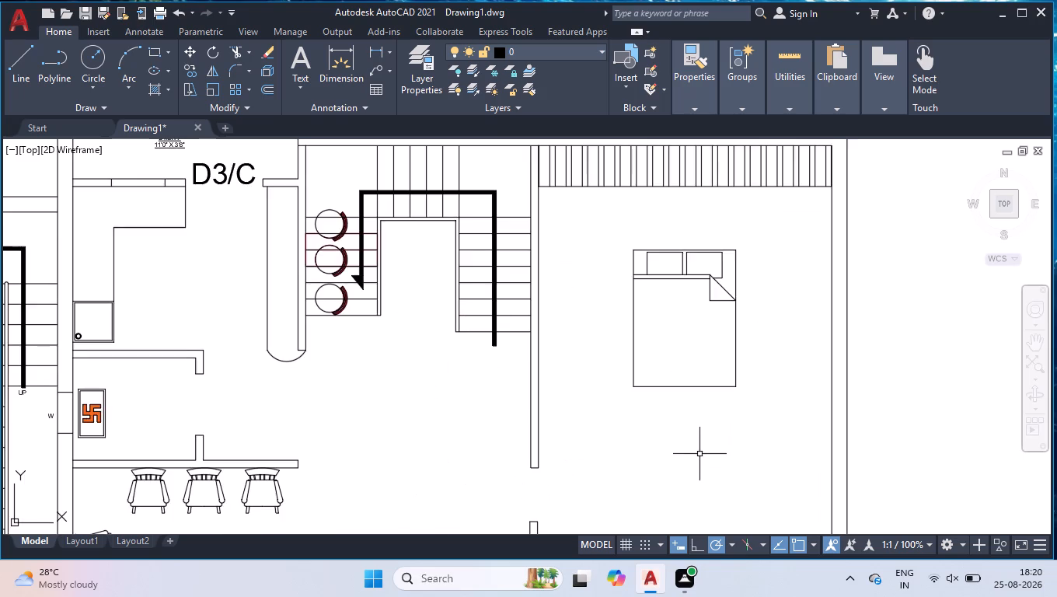
scroll(697, 452, "down", 1)
type("SCAL")
key("Return")
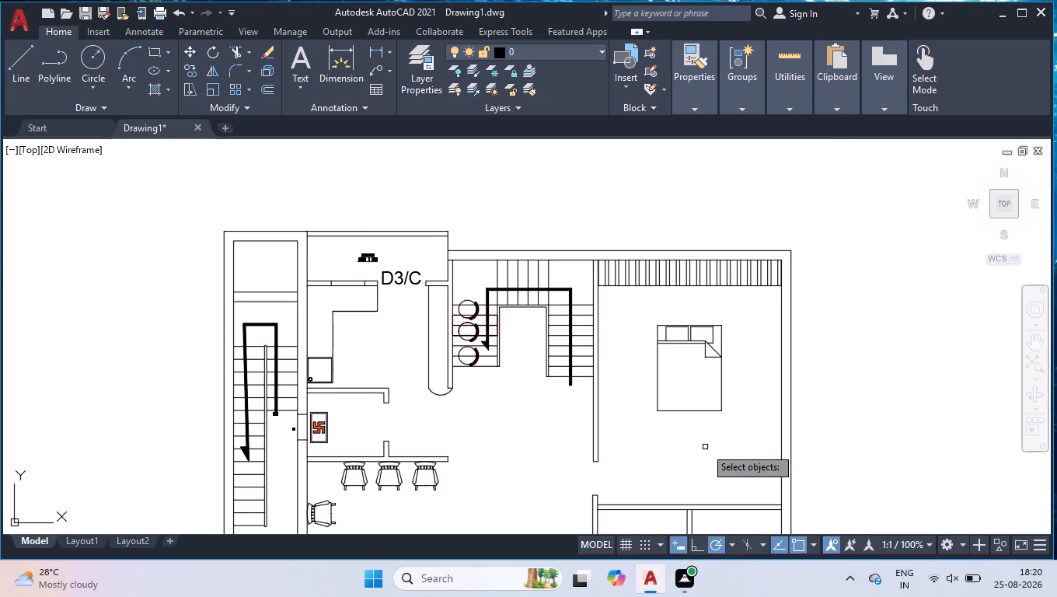
left_click(699, 344)
key("Return")
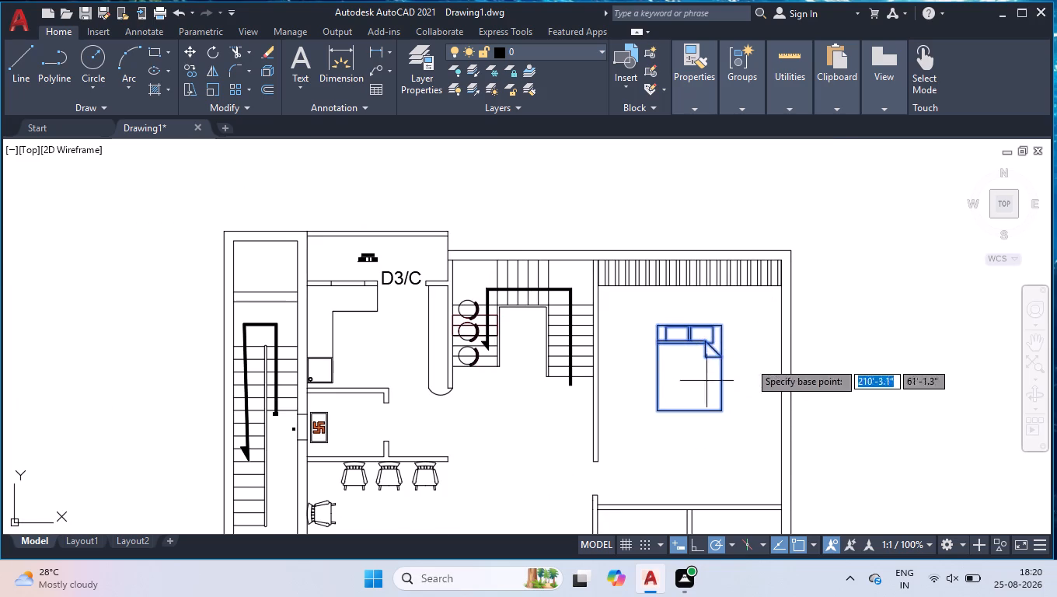
left_click(658, 410)
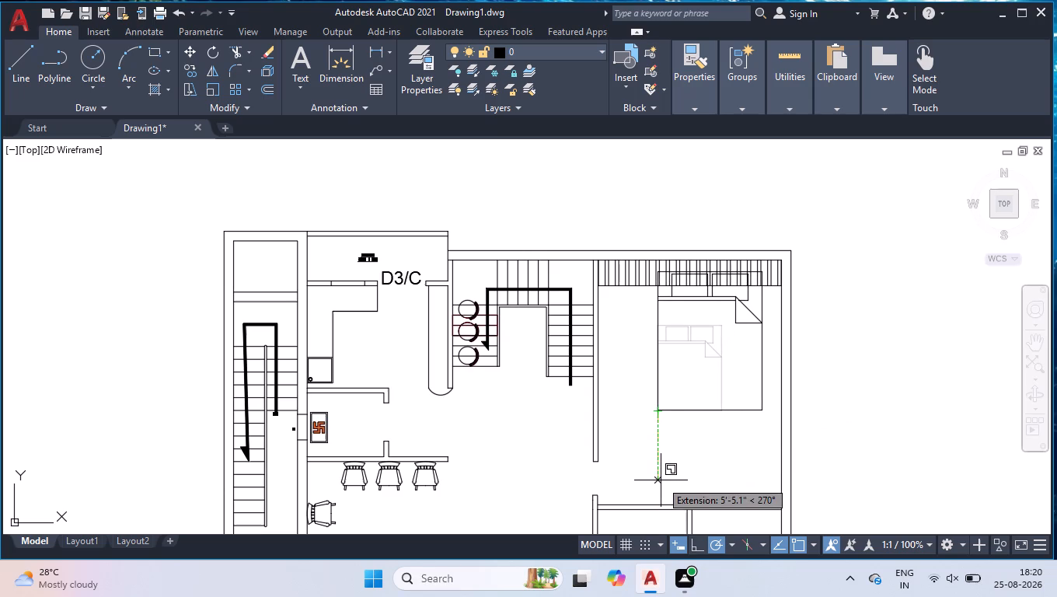
left_click(661, 480)
Move the enlarged bed down and slightly left, clear of the striped strip along the bedroom's top wall.
left_click(703, 413)
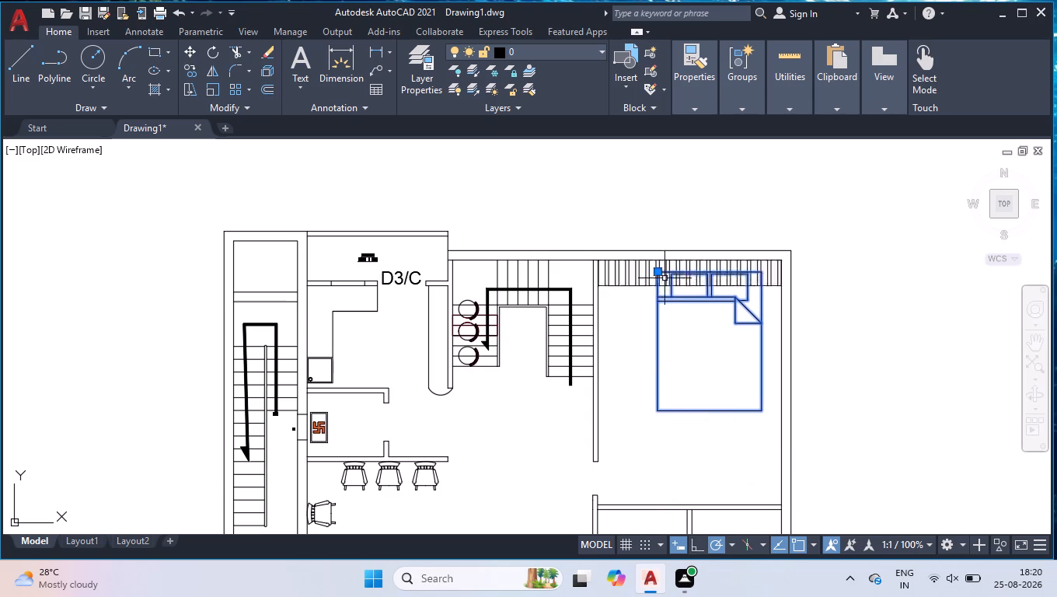
left_click(658, 272)
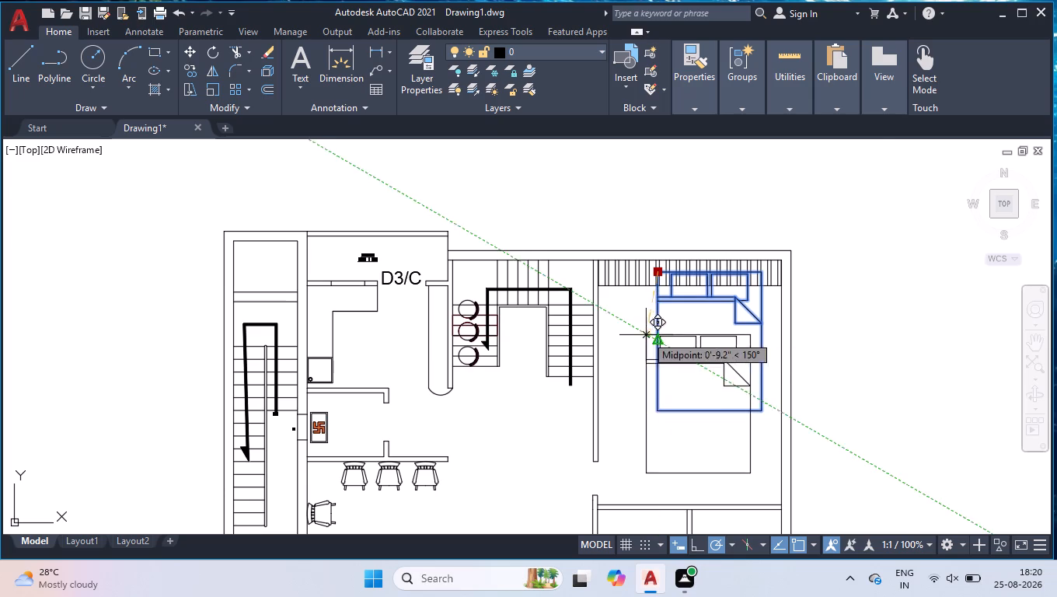
scroll(641, 339, "up", 2)
left_click(650, 321)
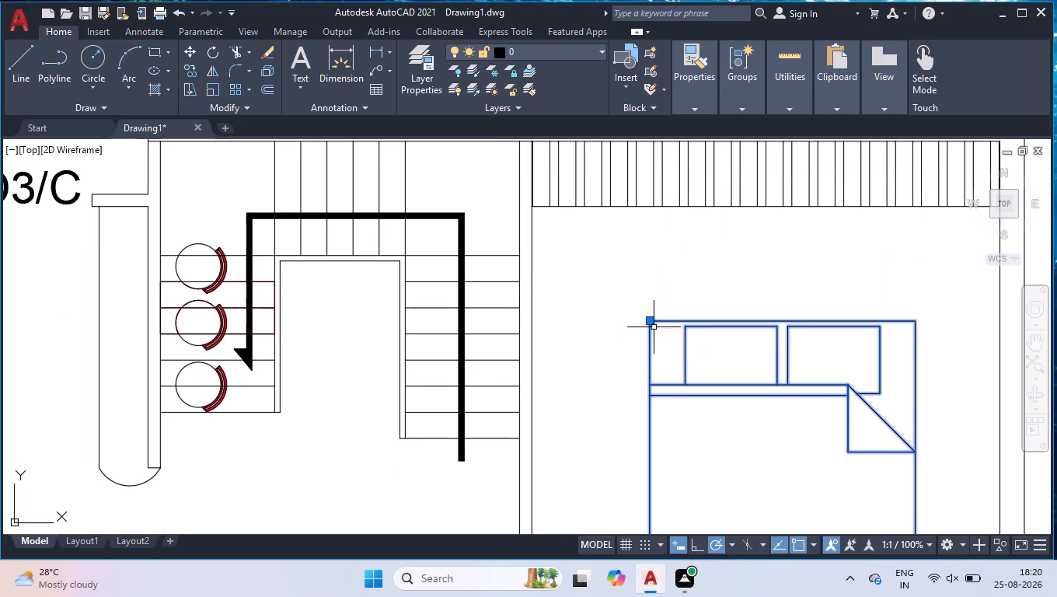
left_click_drag(847, 300, 836, 308, "shift")
left_click(683, 411, "shift")
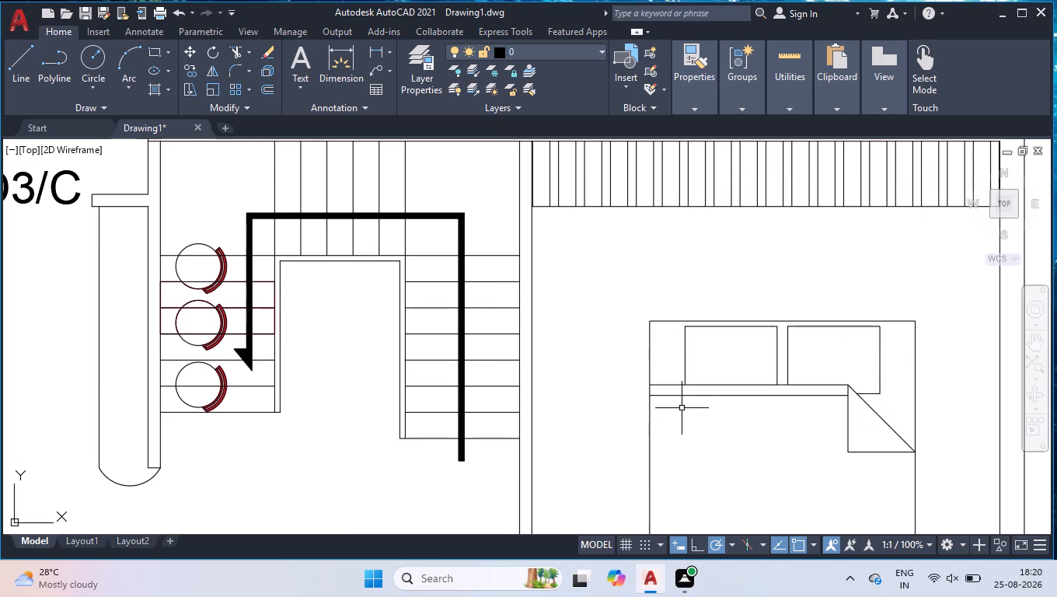
Shift the bed slightly up and left, closer to the striped strip and centred between the bedroom's side walls.
scroll(682, 405, "down", 3)
scroll(833, 351, "down", 2)
scroll(814, 395, "up", 3)
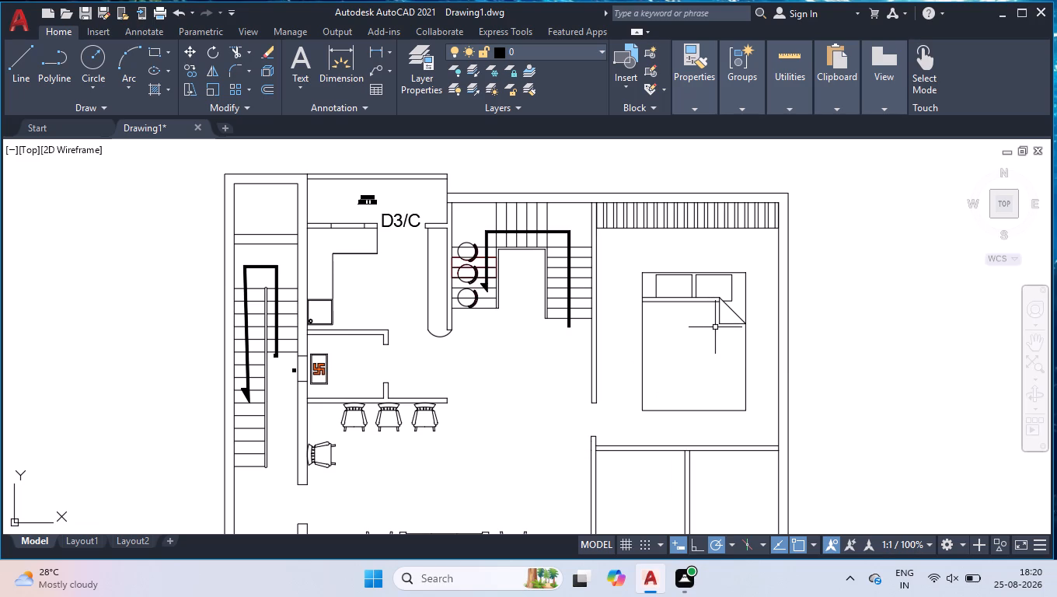
left_click_drag(717, 285, 704, 305)
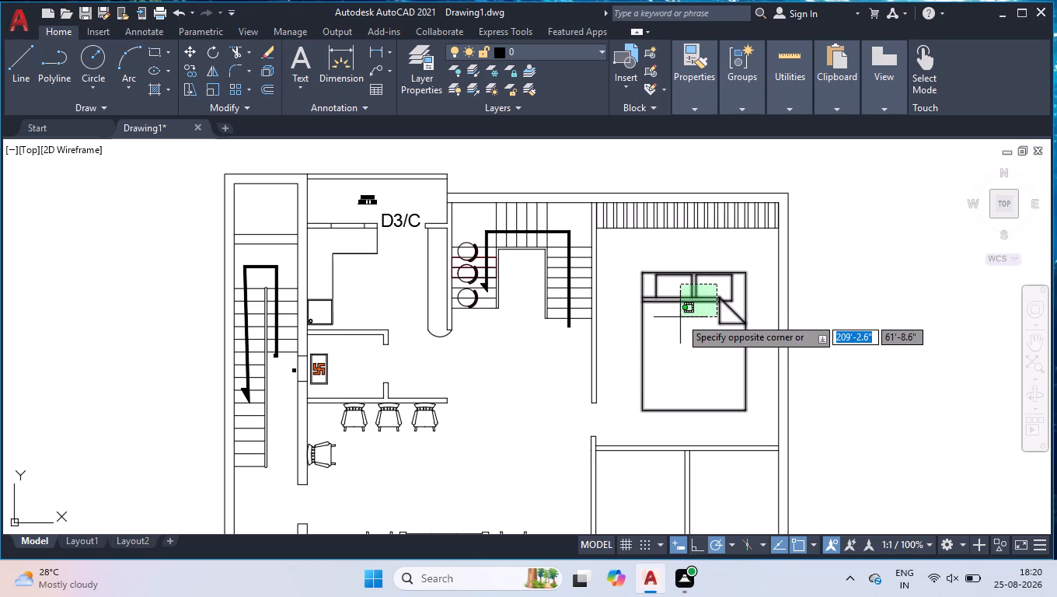
left_click(680, 317)
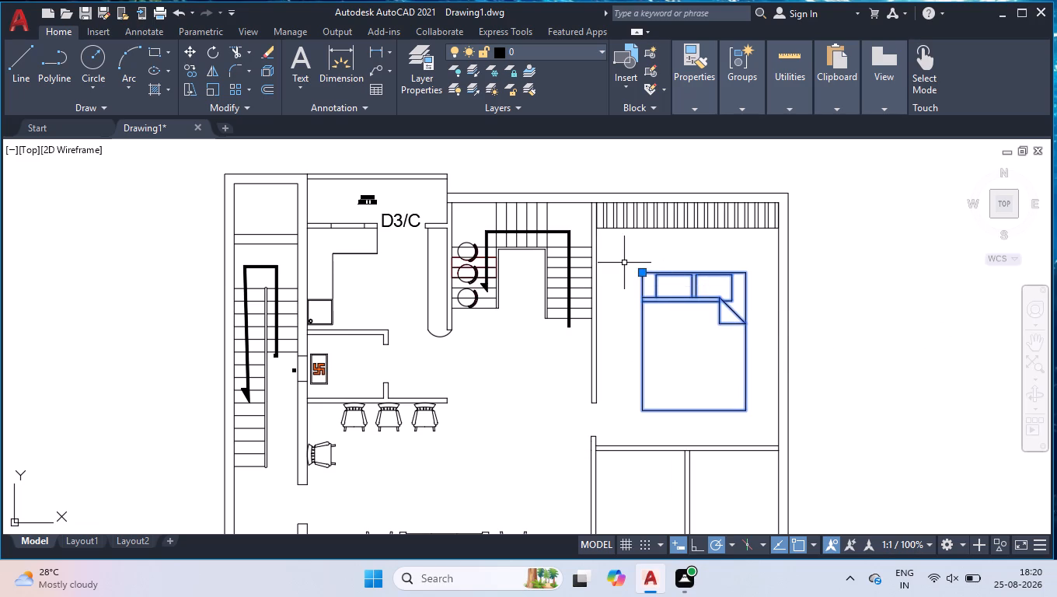
scroll(644, 278, "up", 2)
left_click(645, 265)
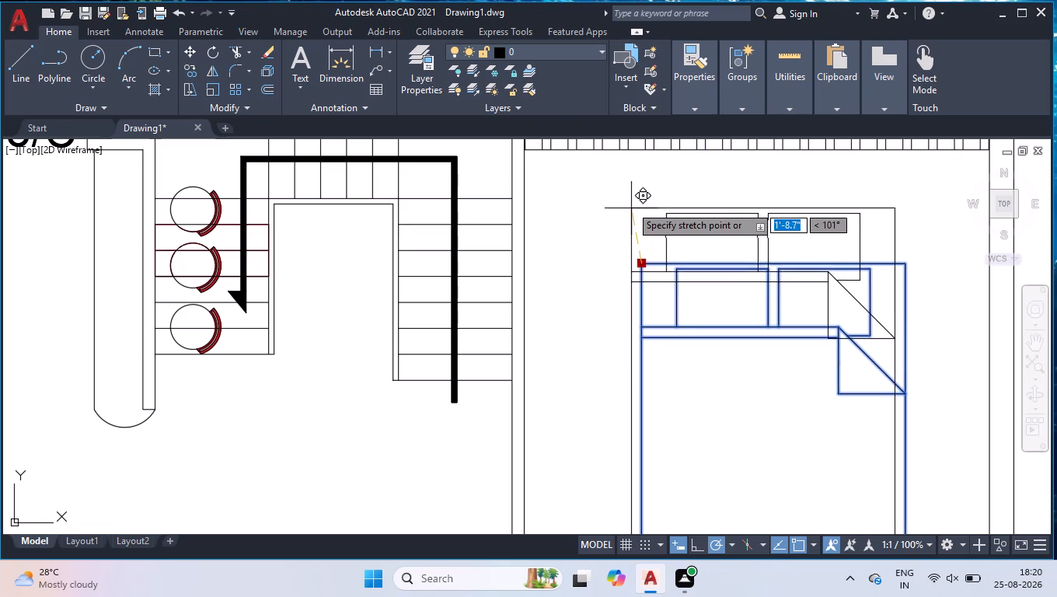
left_click(630, 200)
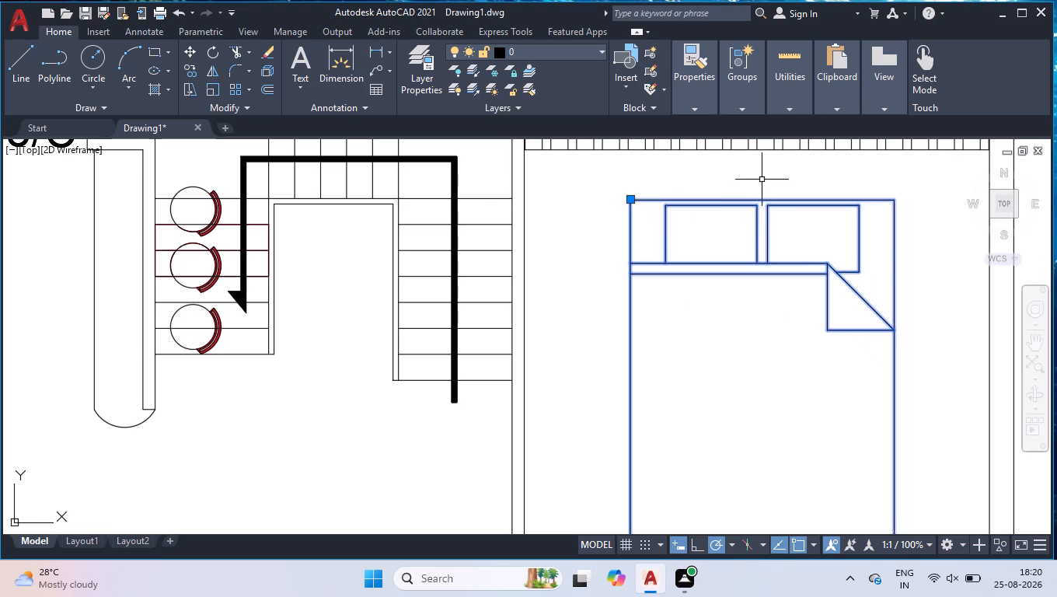
left_click(772, 174, "shift")
left_click(637, 354, "shift")
Open DesignCenter and load the blocks of House Designer.dwg.
scroll(672, 372, "down", 3)
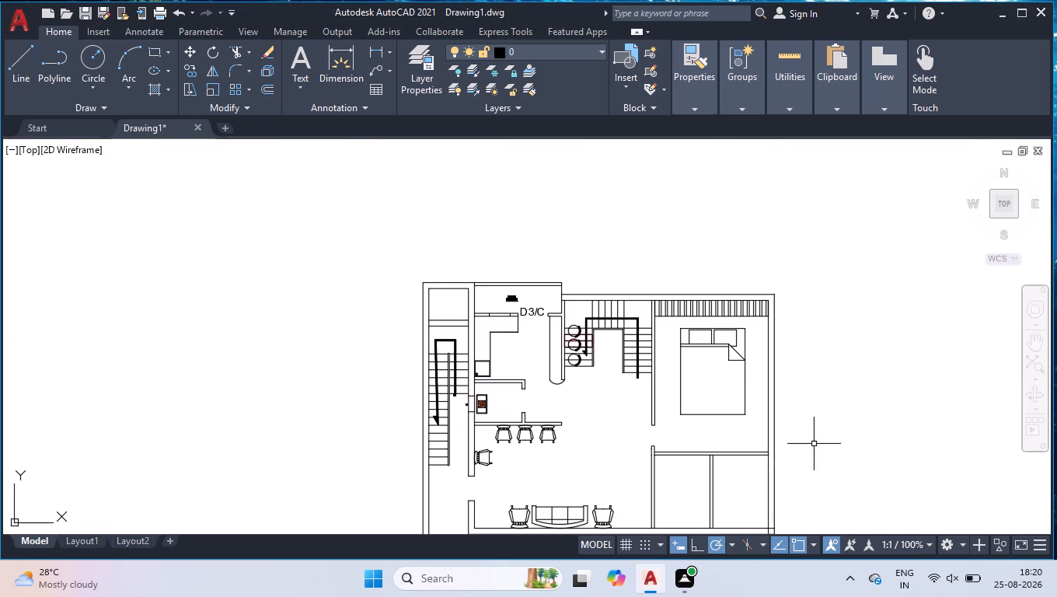
scroll(773, 387, "down", 2)
scroll(771, 454, "up", 3)
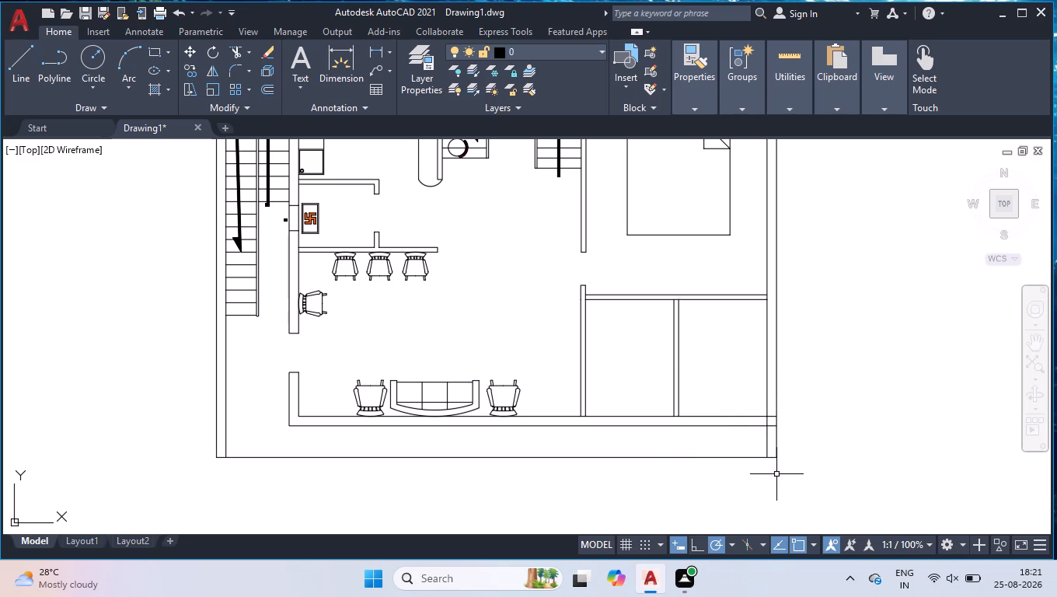
scroll(776, 474, "up", 1)
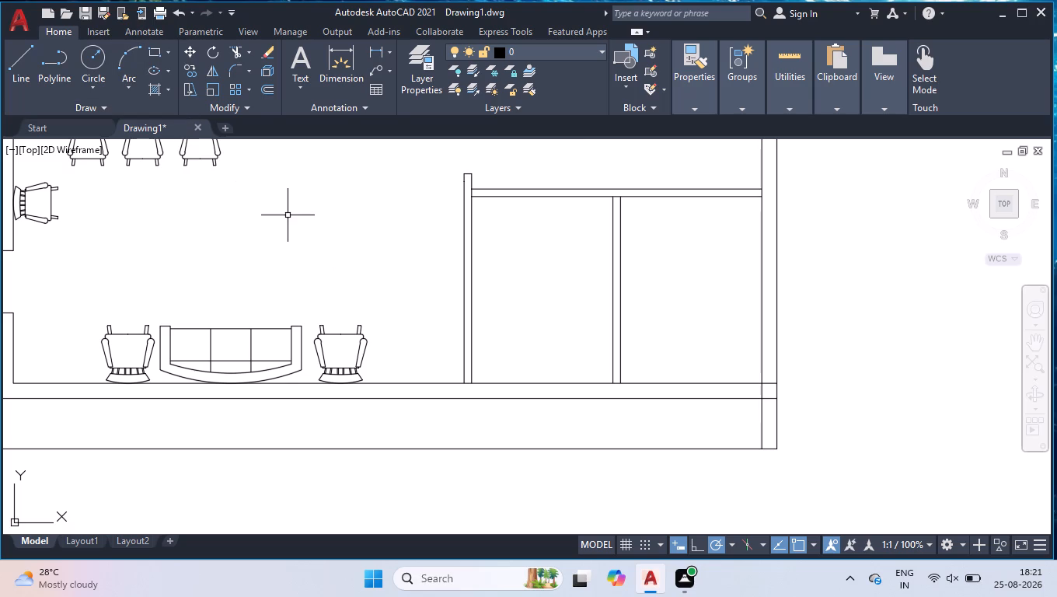
key("ctrl+2")
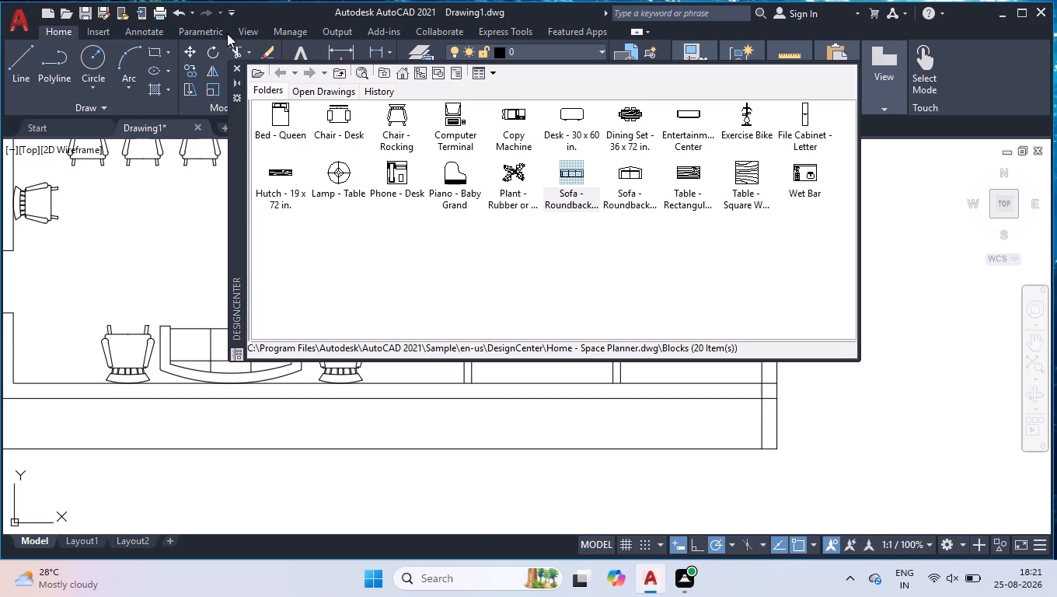
left_click(259, 75)
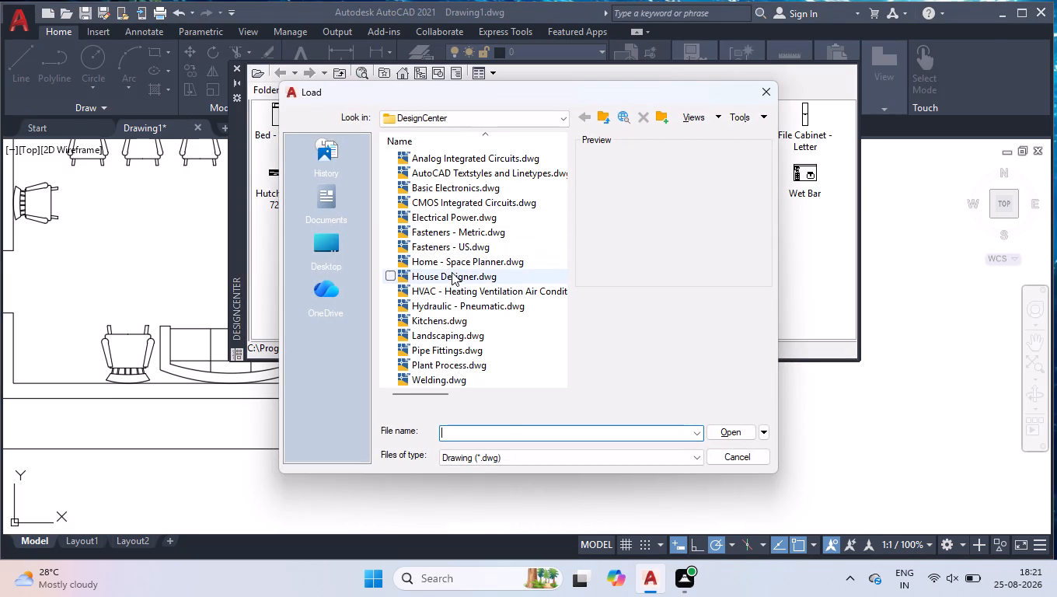
left_click(451, 274)
left_click(741, 438)
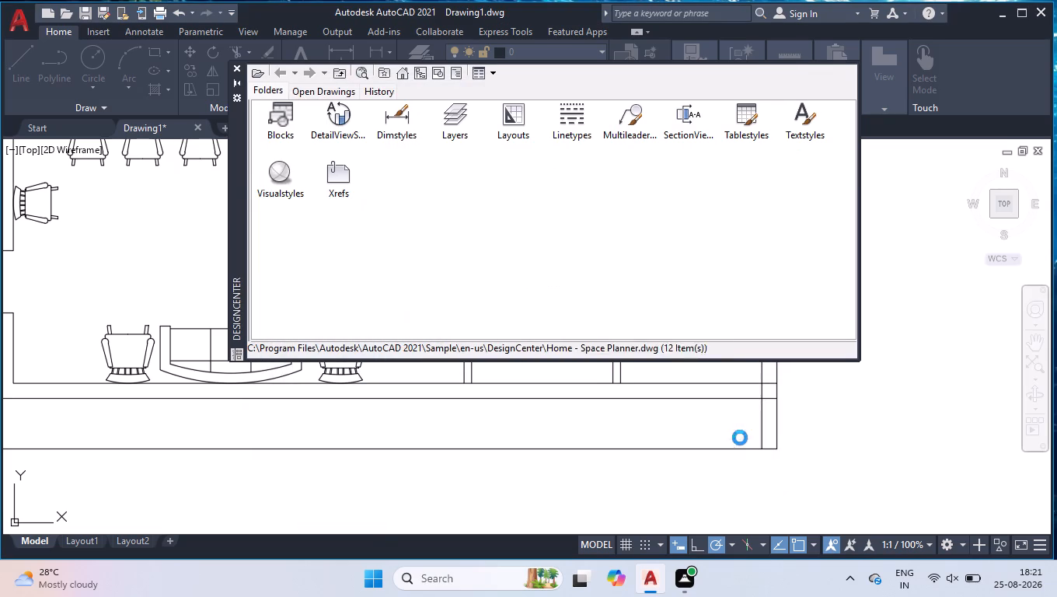
double_click(283, 104)
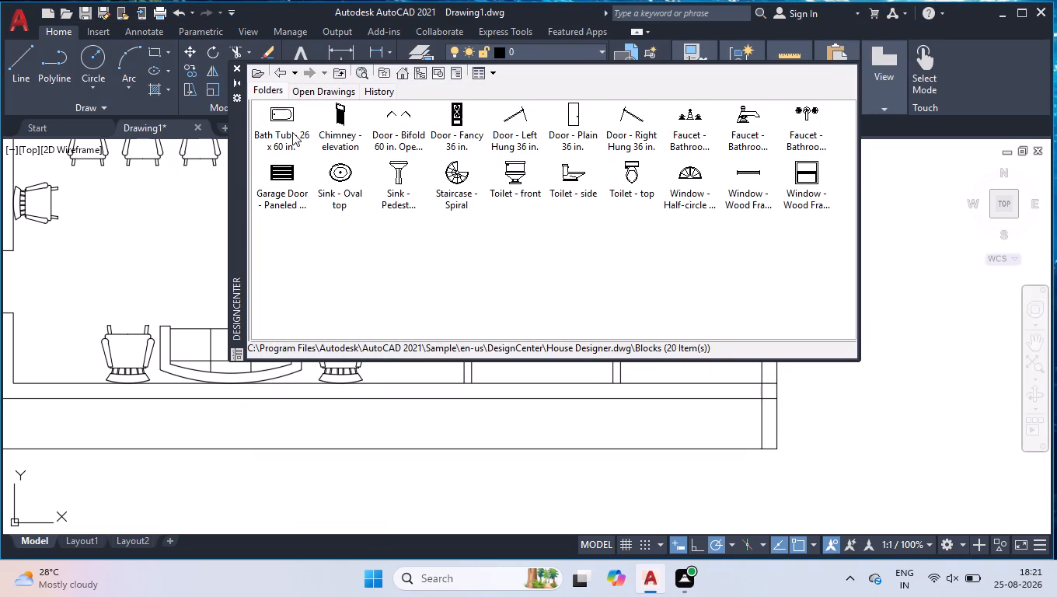
Insert the Toilet - top block and the side-view bathroom faucet block outside the plan's lower-right corner, then close DesignCenter.
left_click_drag(637, 170, 635, 173)
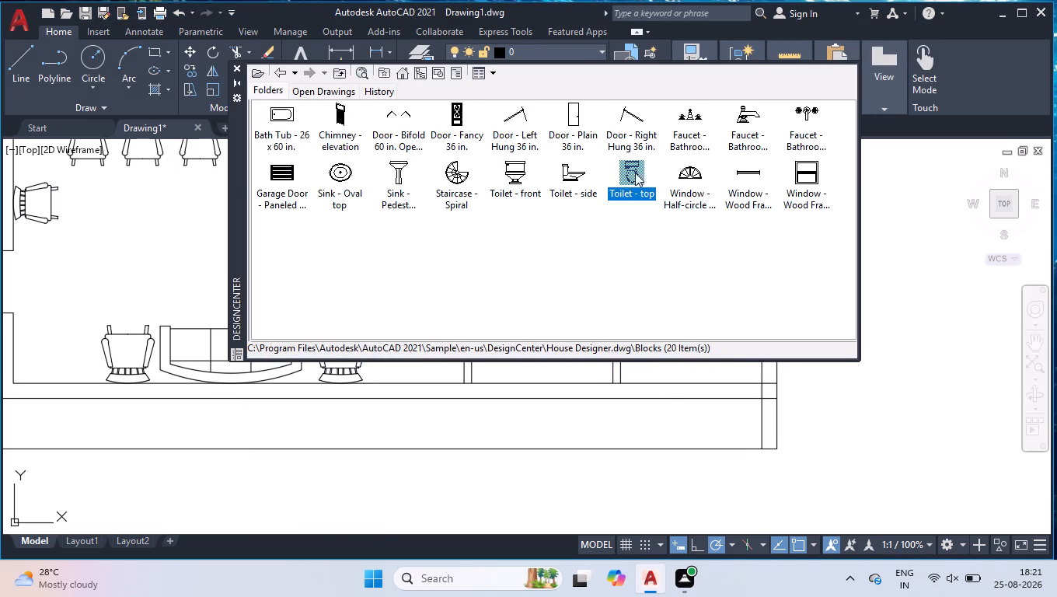
left_click_drag(635, 173, 876, 435)
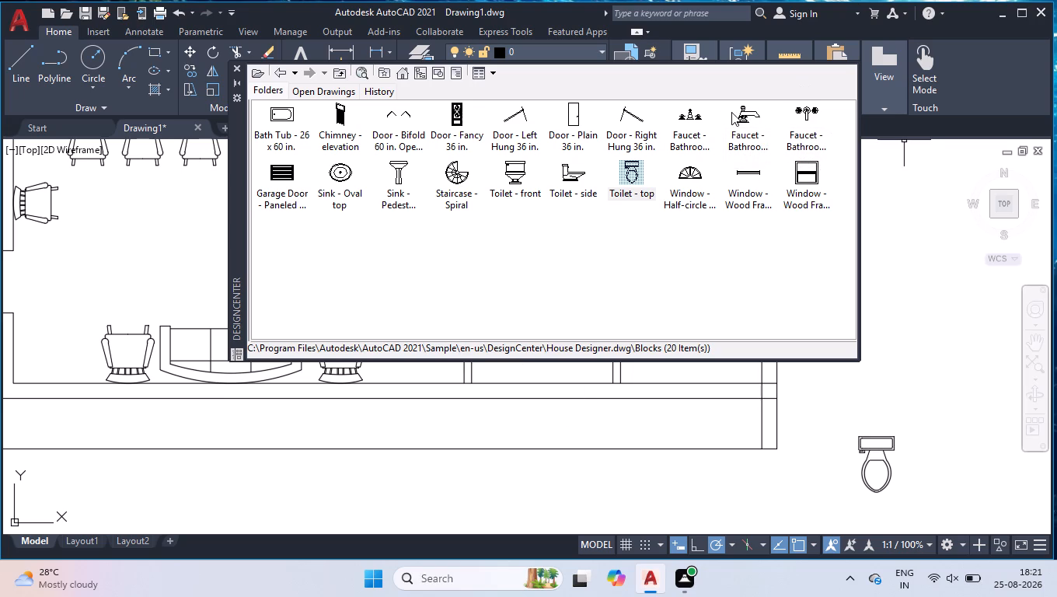
left_click_drag(740, 118, 809, 399)
left_click(237, 69)
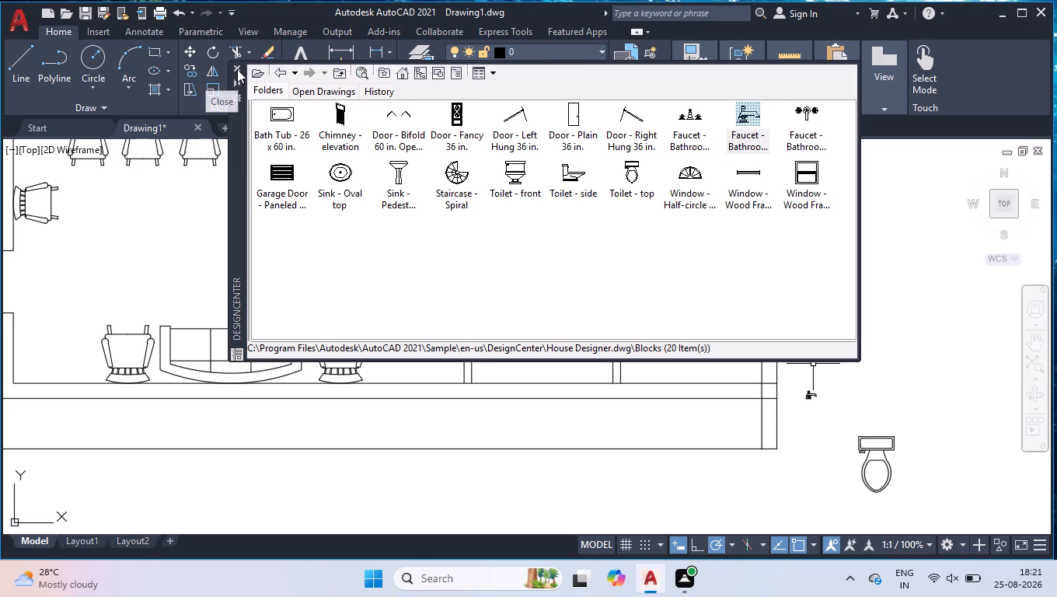
Move the toilet into the lower-right small room, with its tank just below the upper wall near the outer wall.
left_click(881, 451)
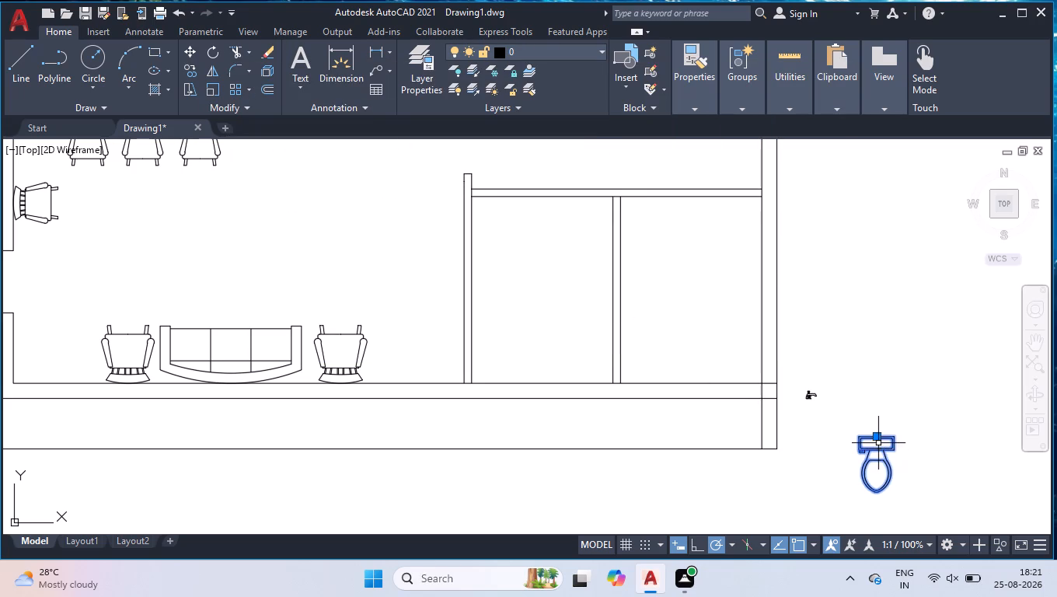
left_click(877, 437)
scroll(720, 216, "up", 1)
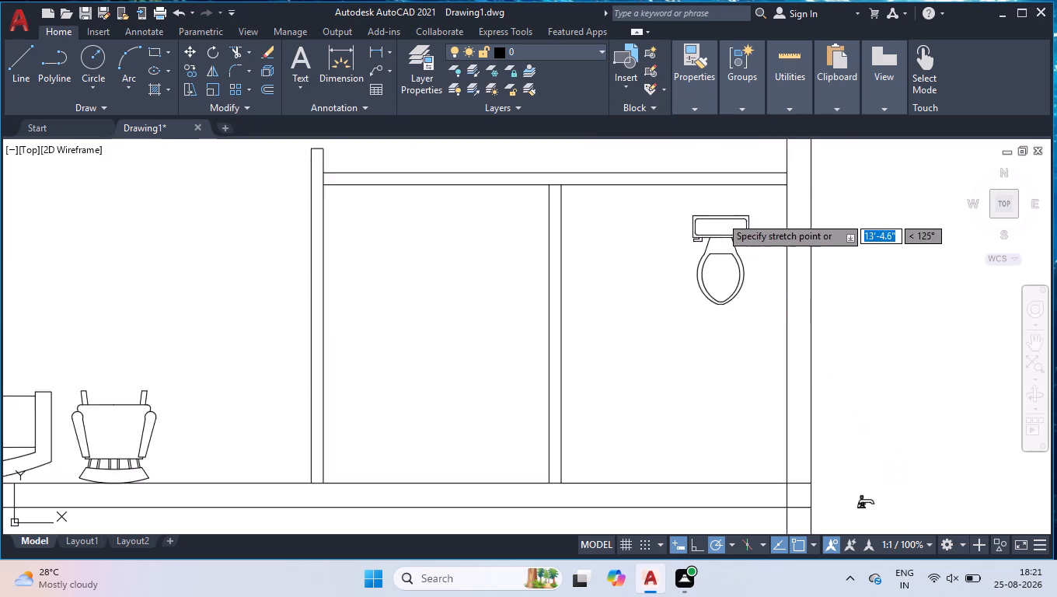
scroll(720, 216, "up", 1)
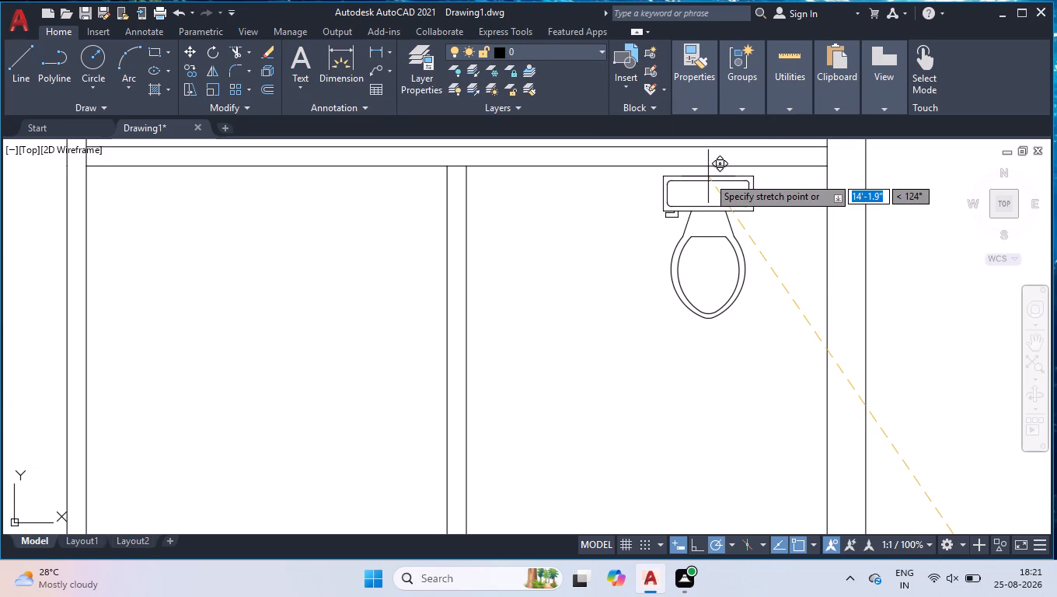
left_click(708, 176)
Move the faucet into the same small room, near the upper wall between the partition and the toilet.
scroll(780, 309, "down", 2)
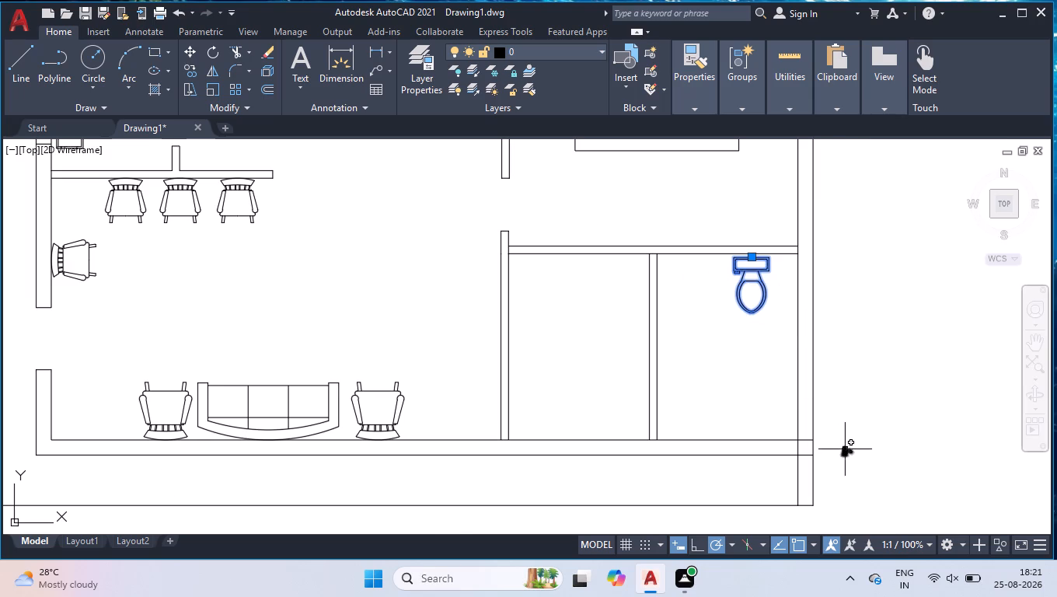
left_click(844, 451)
left_click(846, 453)
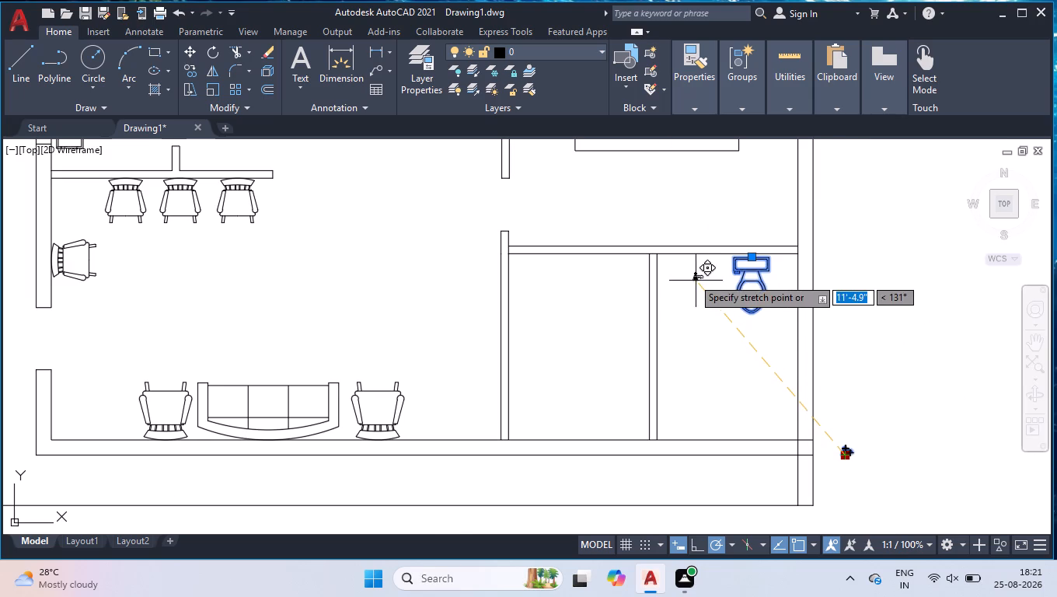
scroll(692, 274, "up", 3)
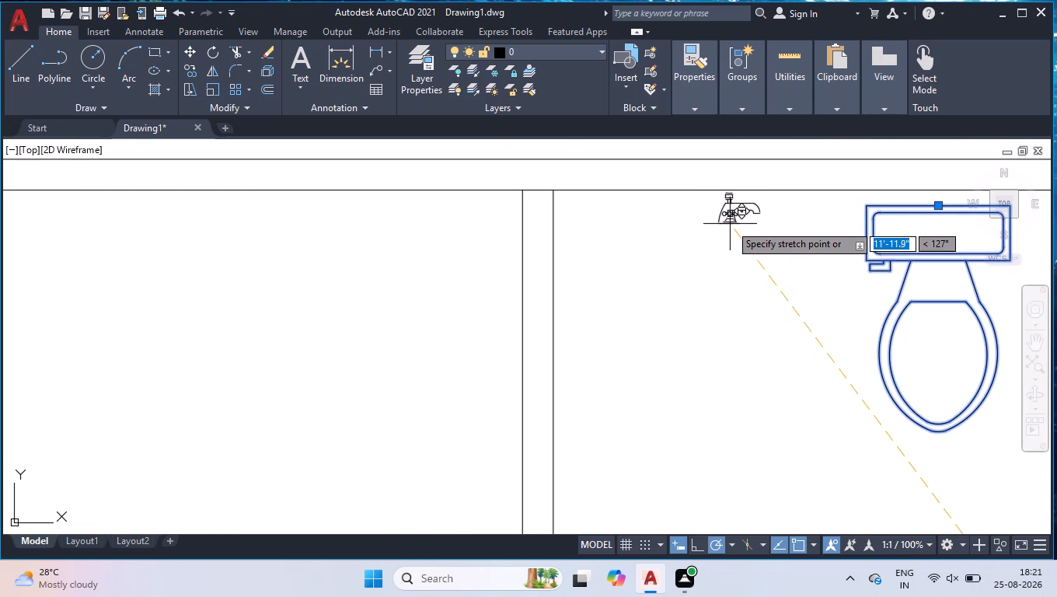
left_click(729, 228)
scroll(800, 304, "down", 3)
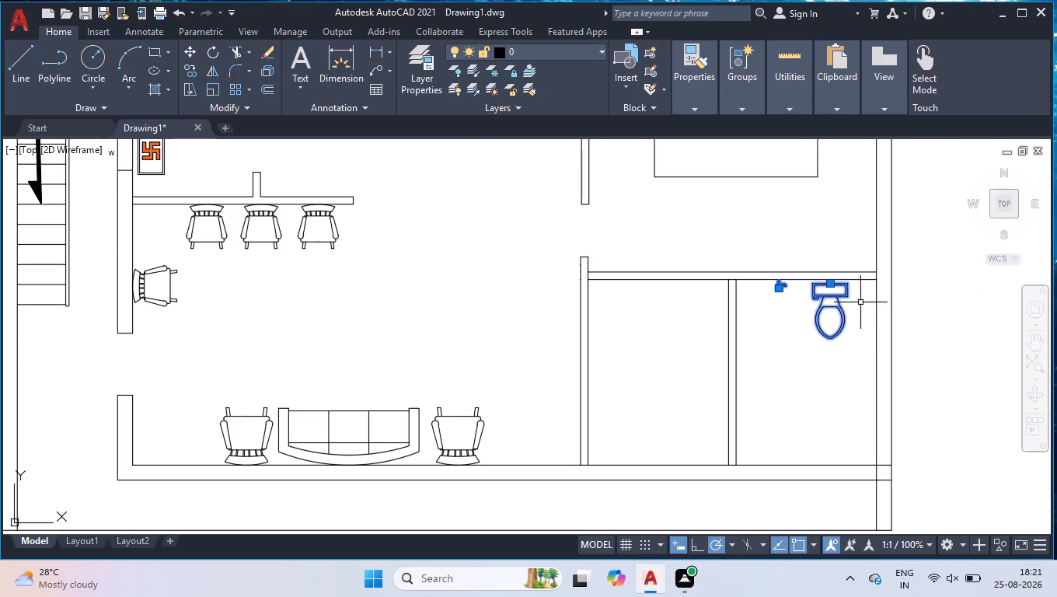
left_click_drag(862, 299, 850, 305, "shift")
left_click(751, 288, "shift")
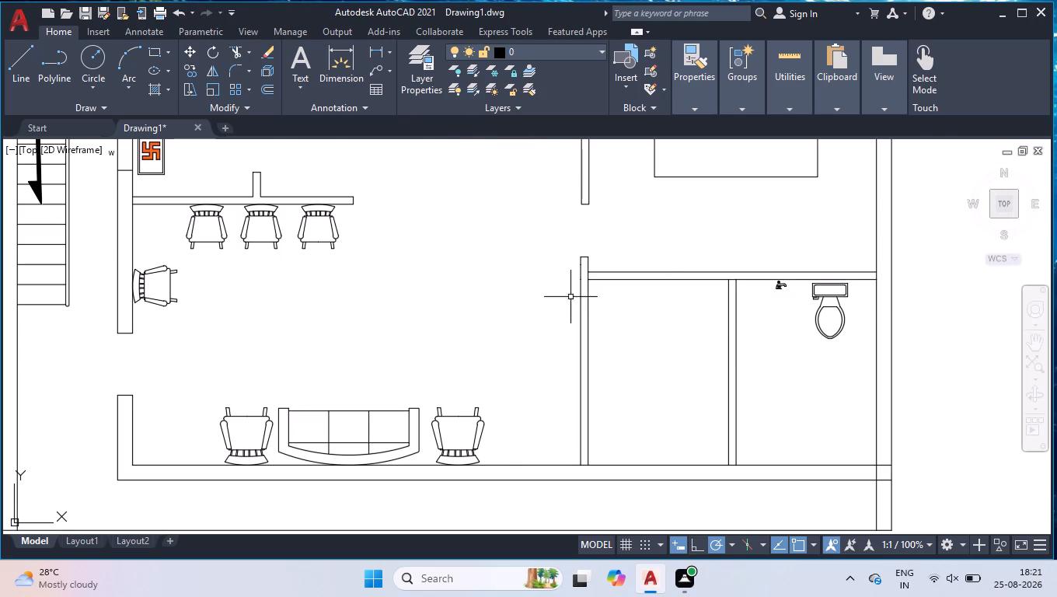
Offset the lower wall's inner line and the left partition's inner line 2' into the small room left of the toilet room.
scroll(584, 316, "down", 1)
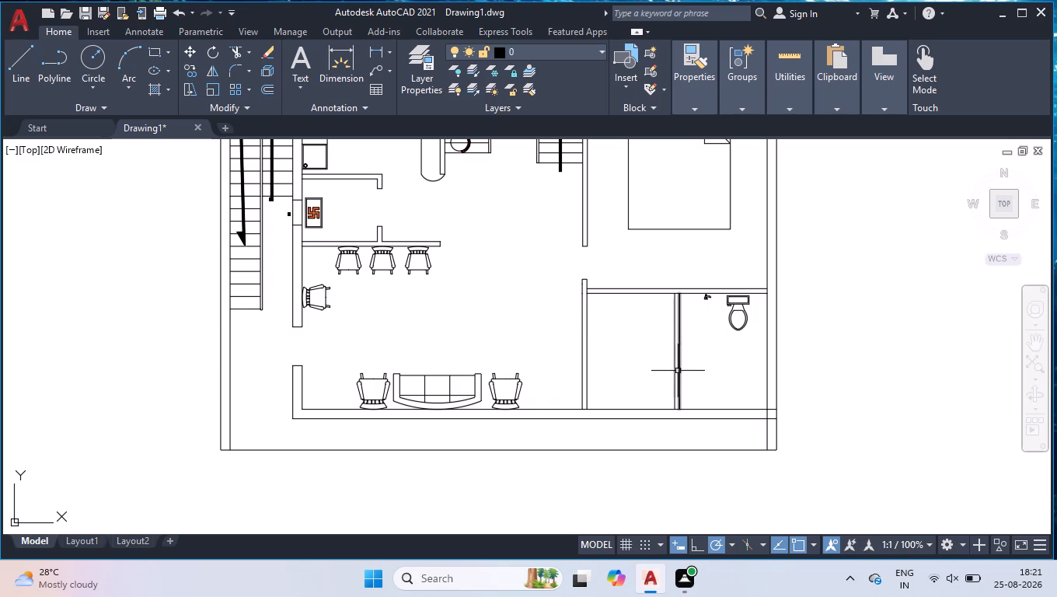
scroll(616, 419, "up", 1)
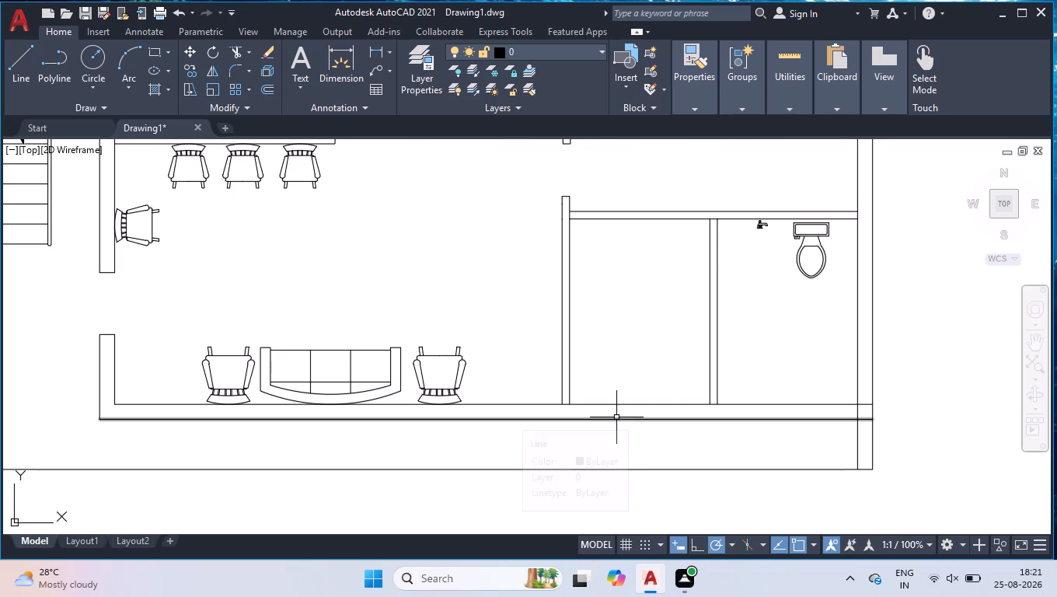
key("o")
type("FF")
key("Return")
type("2'")
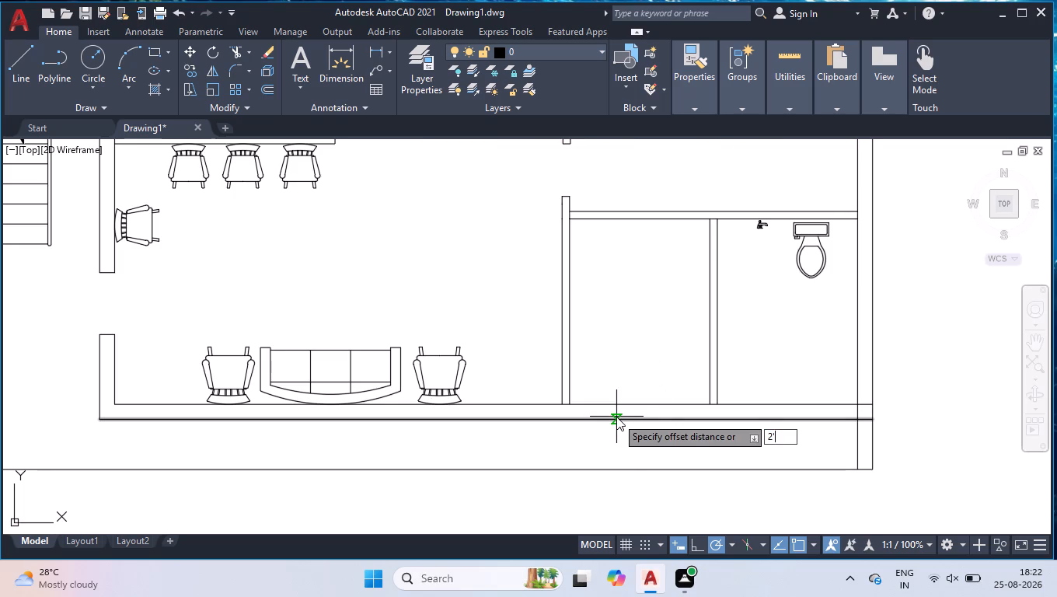
key("Return")
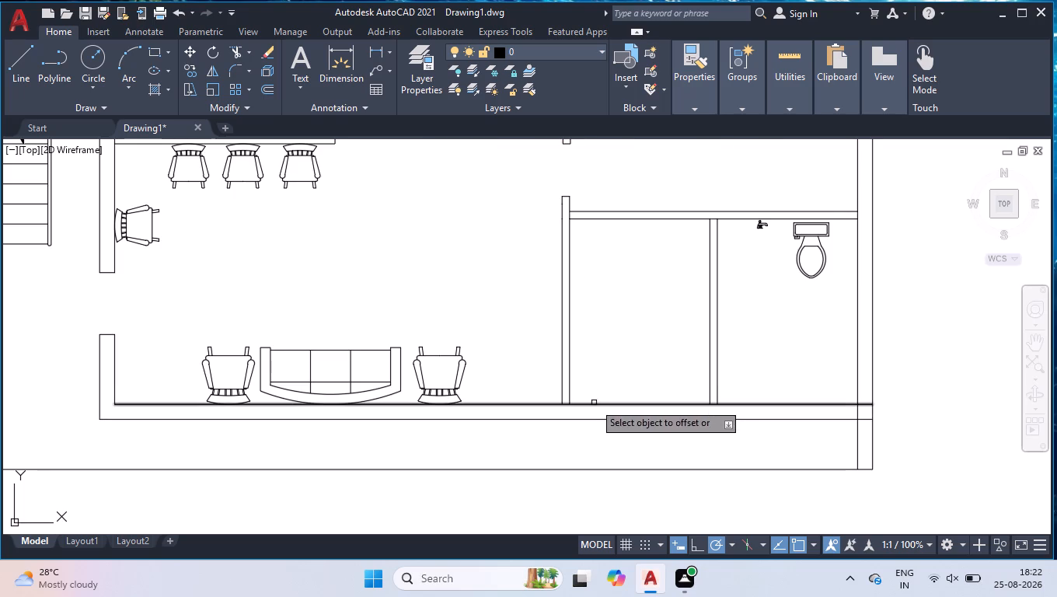
left_click(594, 403)
left_click(615, 368)
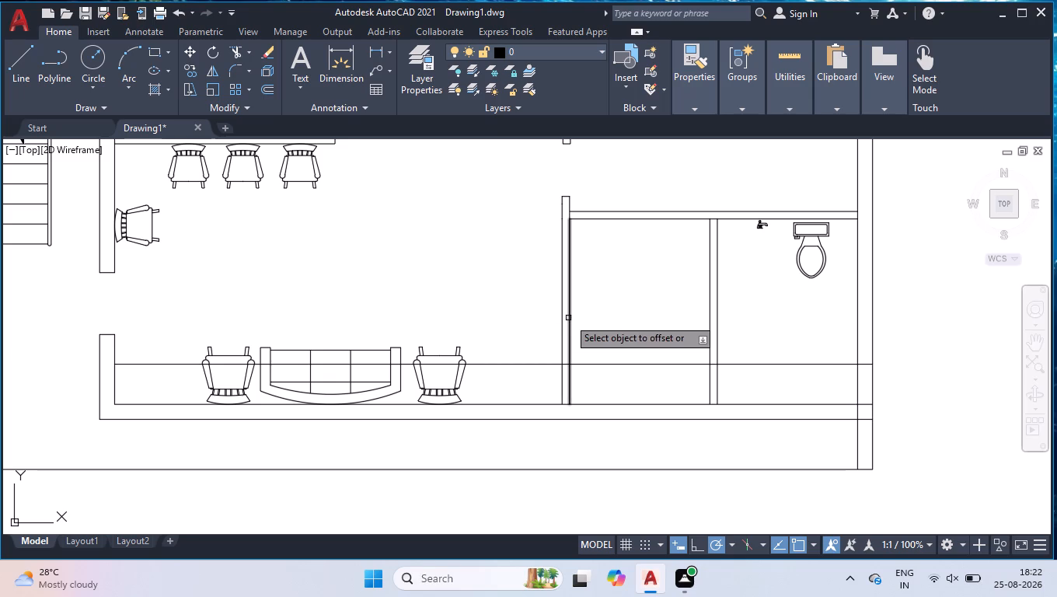
left_click(569, 316)
left_click(607, 320)
key("Return")
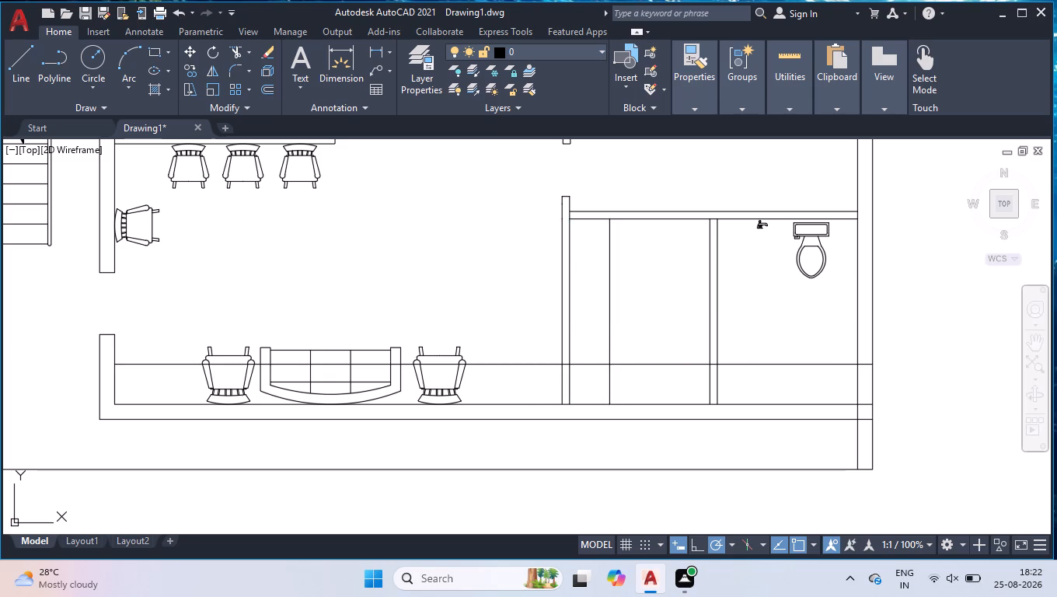
Trim the horizontal offset line at the small room's left partition and delete its leftover part across the sofa area.
type("TR")
key("Return")
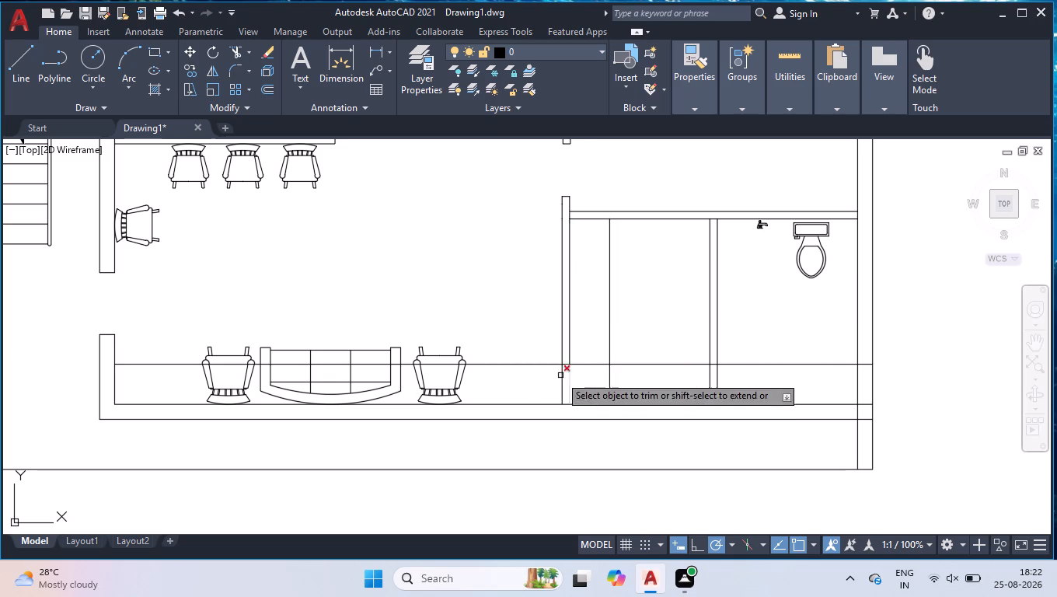
left_click(566, 365)
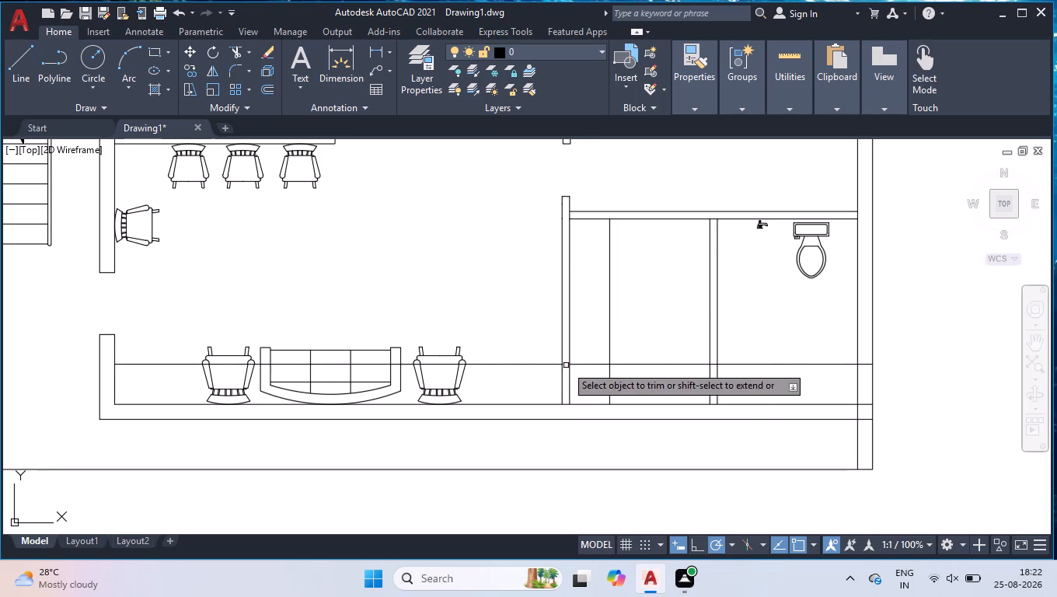
key("Return")
left_click(511, 349)
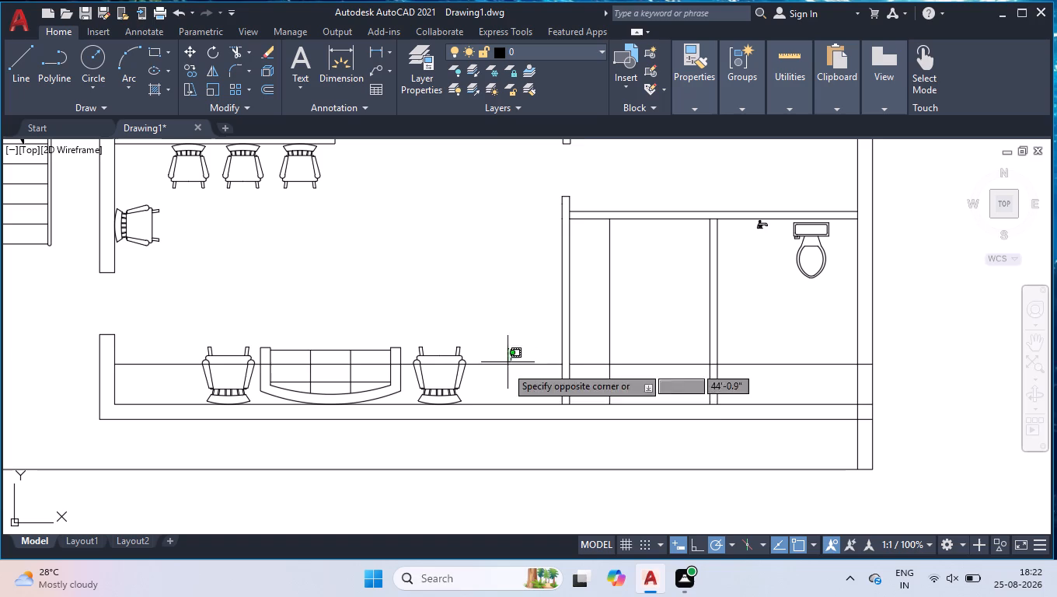
left_click(486, 391)
key("Delete")
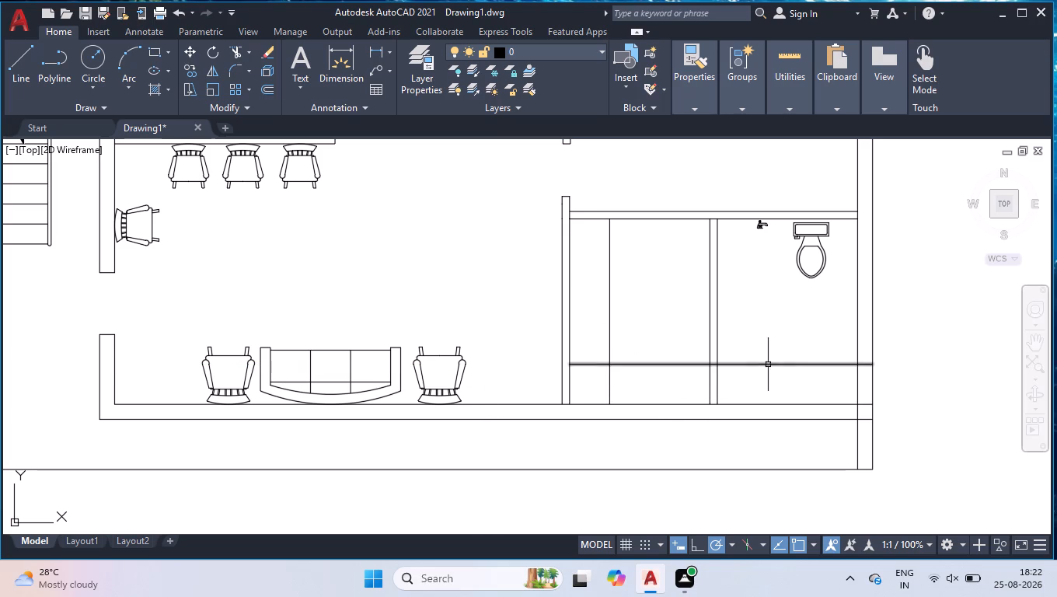
Trim the horizontal offset line at the partition beside the toilet room and delete the part inside the toilet room.
type("TR")
key("Return")
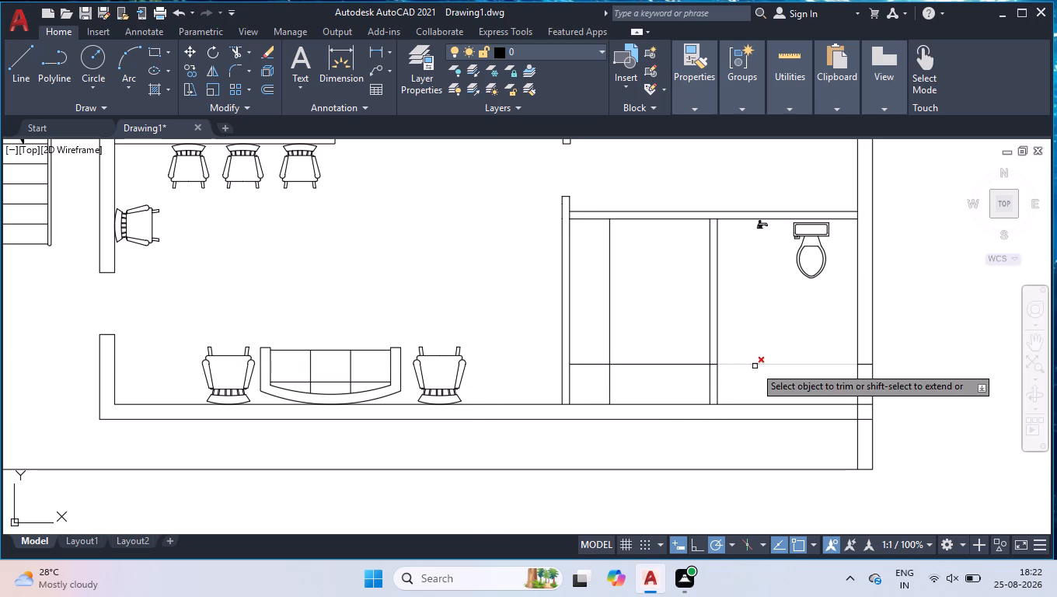
scroll(738, 369, "up", 1)
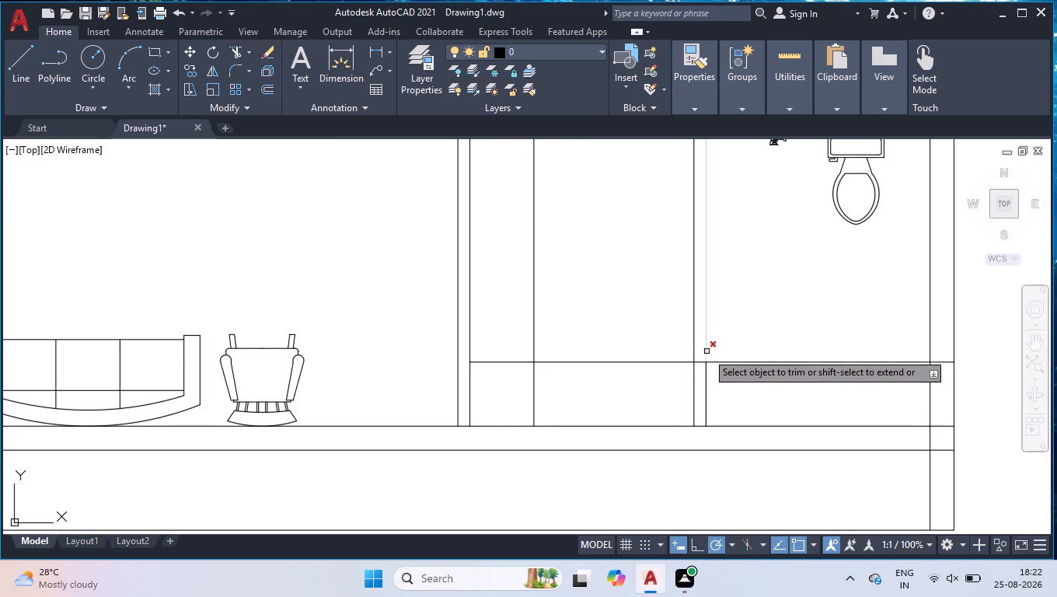
left_click(701, 362)
key("Return")
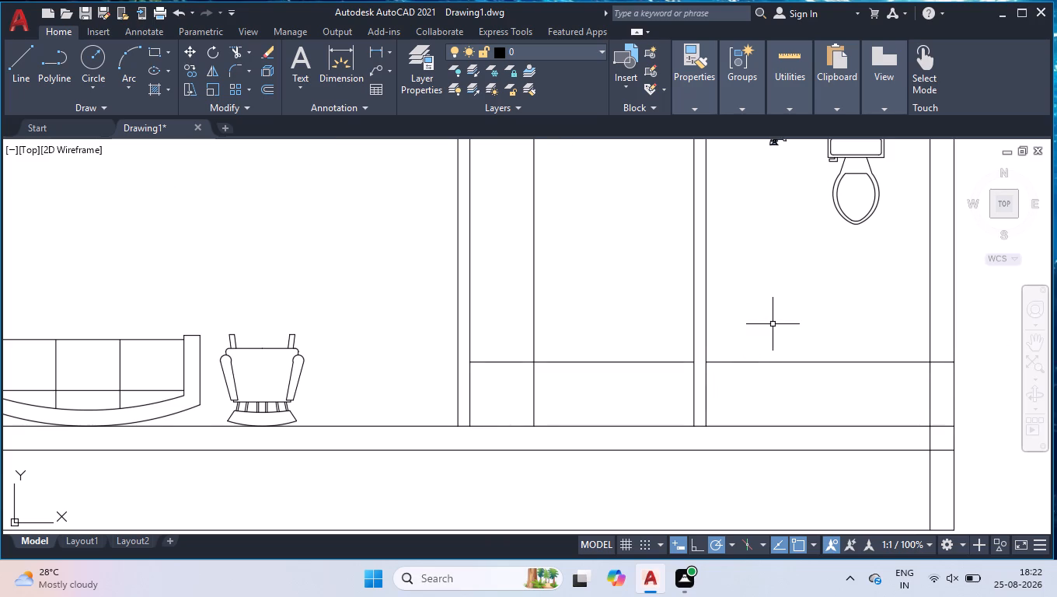
left_click(804, 344)
left_click(784, 384)
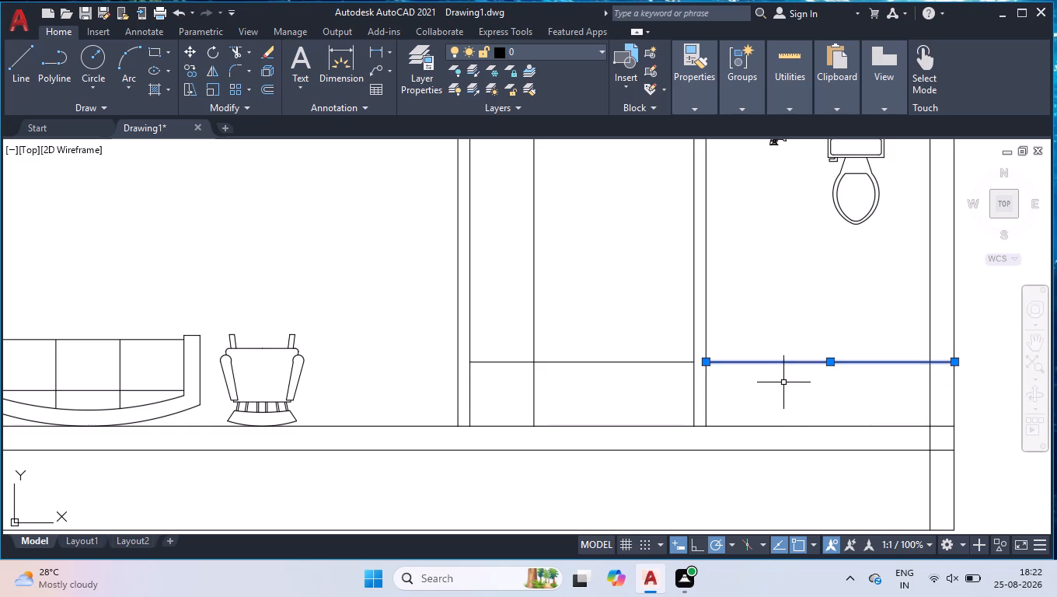
key("Delete")
Draw two short vertical lines across the upper wall of the small room left of the toilet room to mark an opening.
scroll(802, 369, "down", 1)
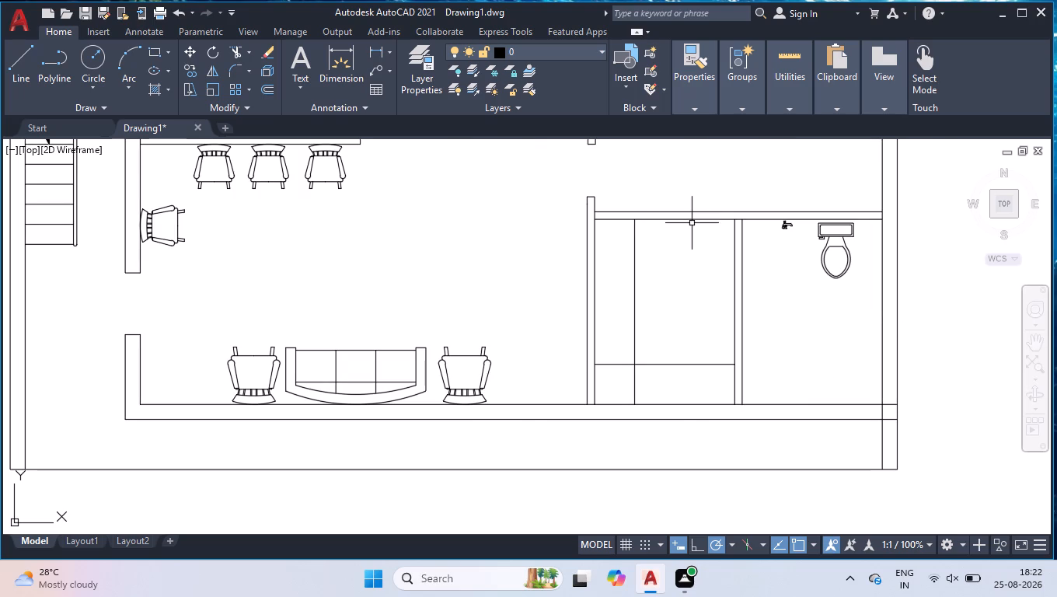
key("l")
key("Return")
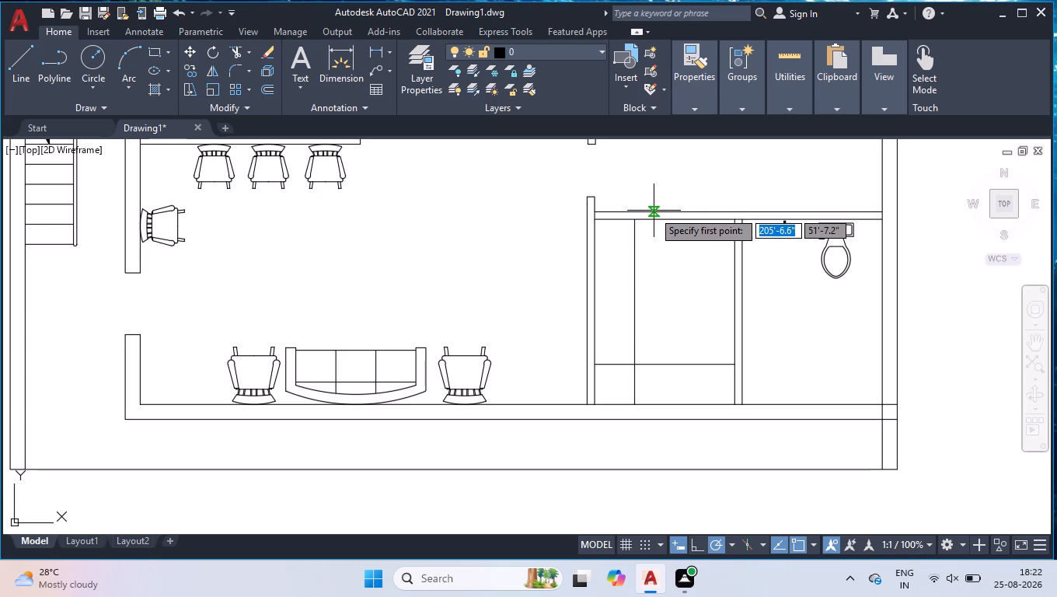
left_click(653, 211)
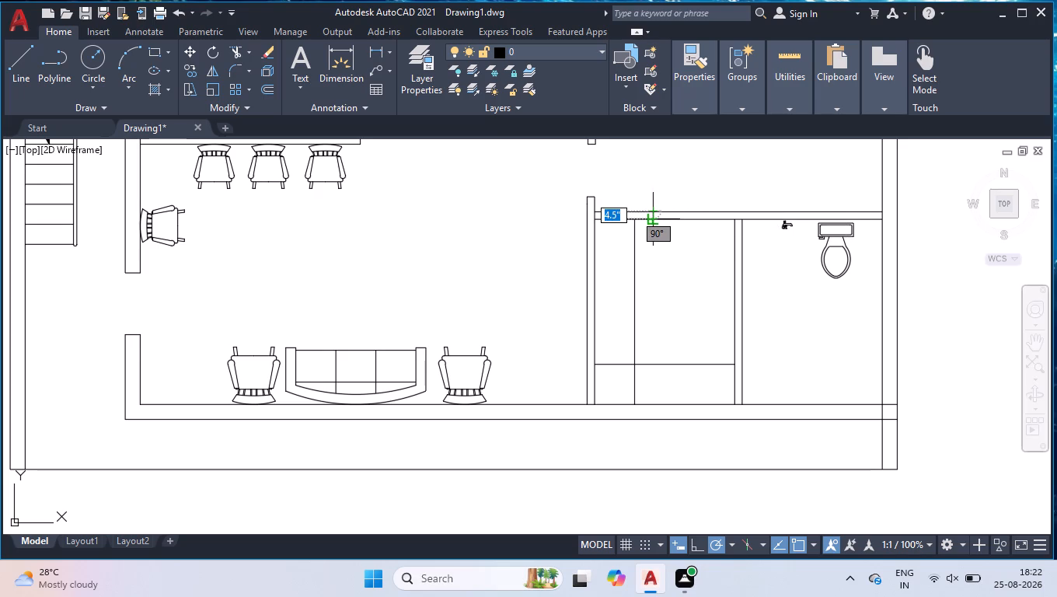
left_click(652, 218)
key("space")
key("space")
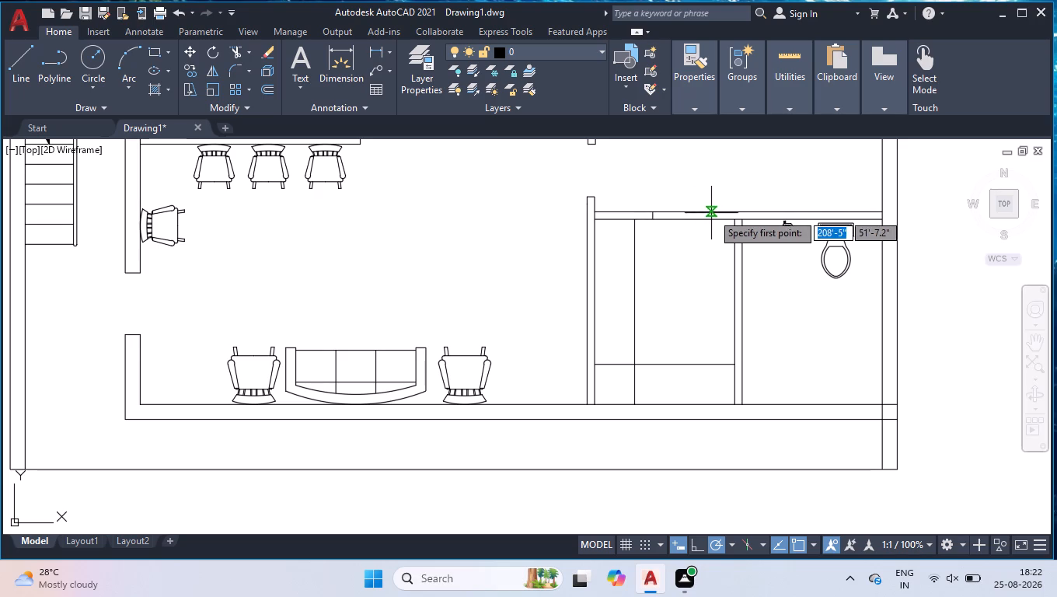
left_click(702, 214)
left_click(700, 218)
key("space")
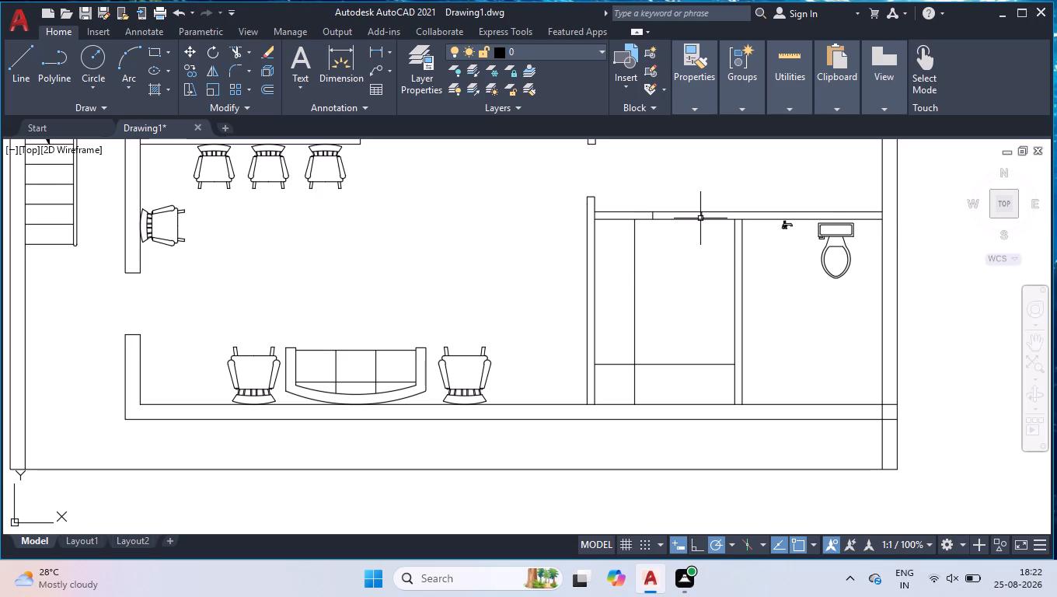
Shift the left opening line in the small room's upper wall about 4.3" to the left.
scroll(699, 221, "up", 2)
scroll(602, 199, "up", 2)
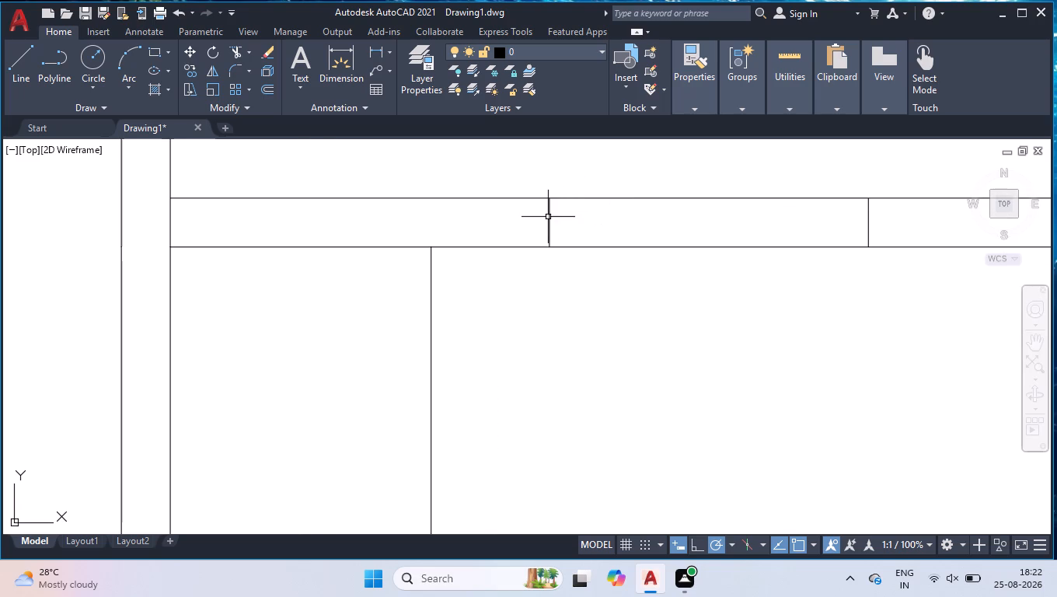
left_click(546, 217)
double_click(561, 212)
left_click(541, 222)
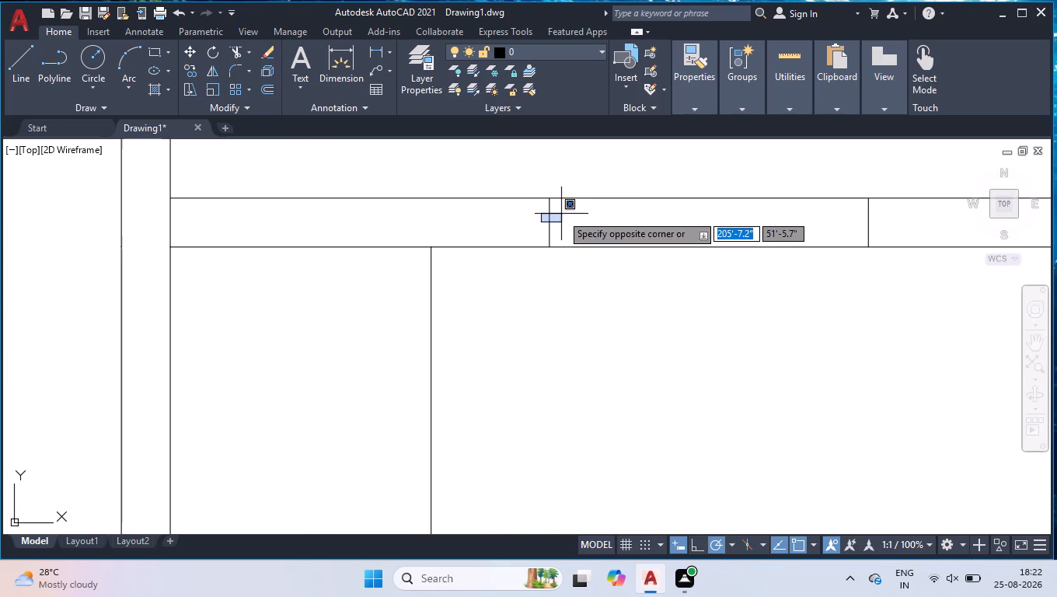
left_click(559, 186)
left_click(567, 215)
left_click(548, 223)
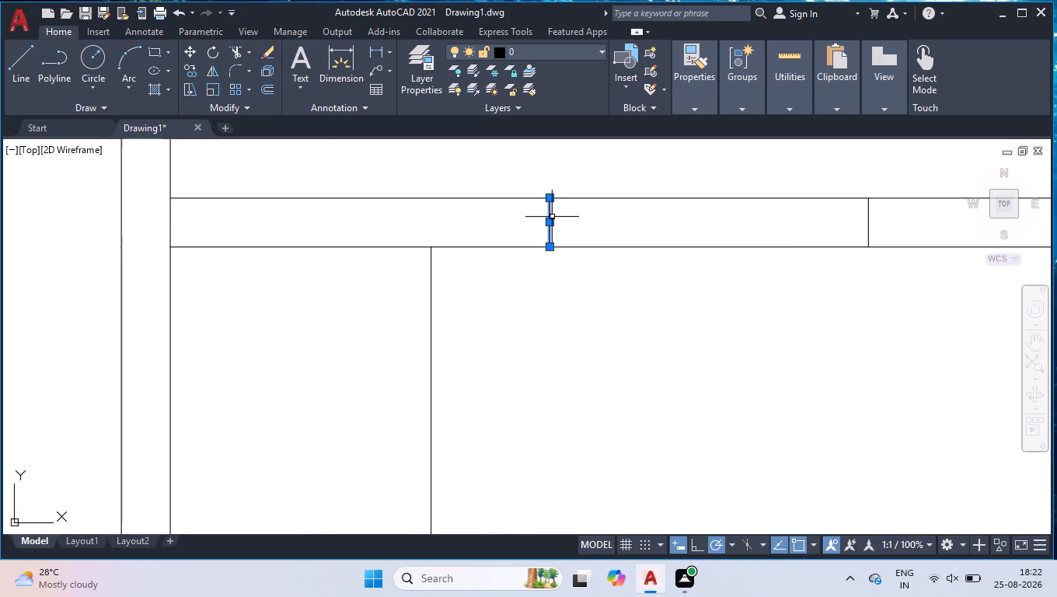
left_click(552, 219)
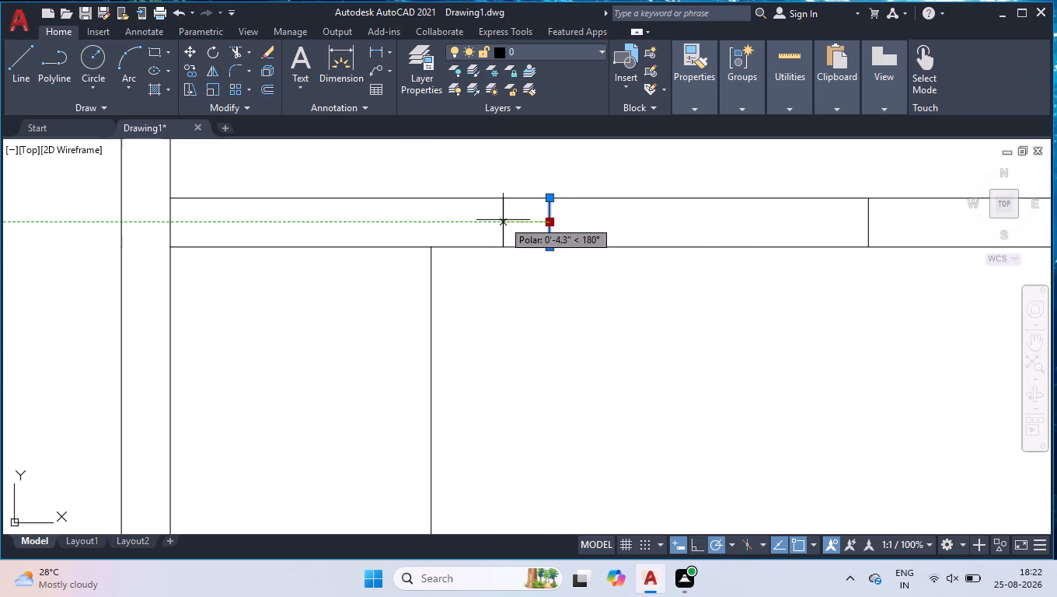
left_click(503, 220)
left_click_drag(524, 212, 511, 224, "shift")
left_click(474, 239, "shift")
Trim the crossing ends of the two offset lines to leave an L-shaped strip along the small room's left and lower walls.
scroll(491, 263, "down", 1)
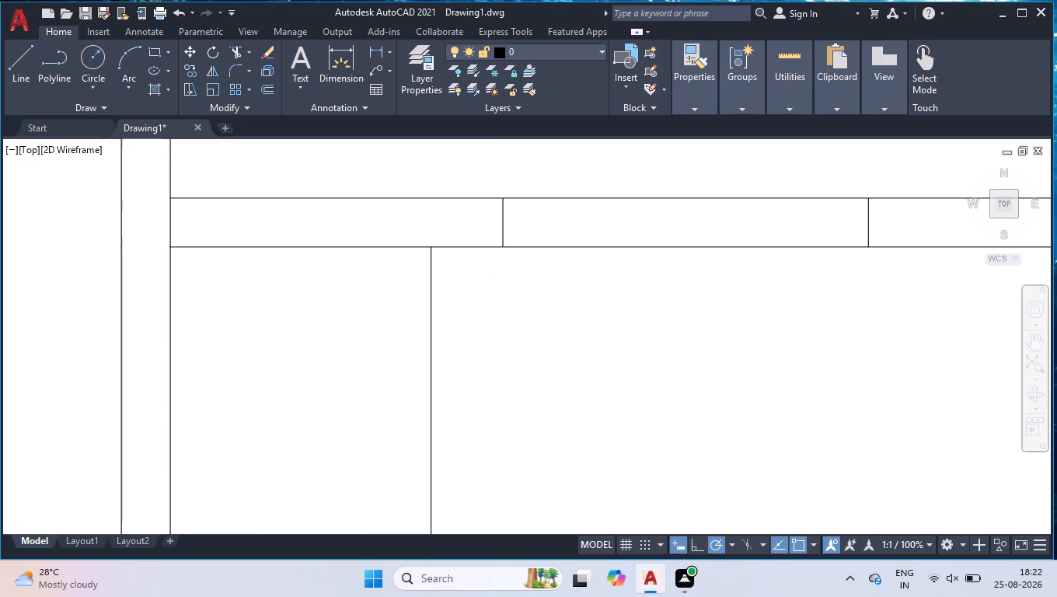
scroll(491, 263, "down", 1)
scroll(556, 246, "down", 2)
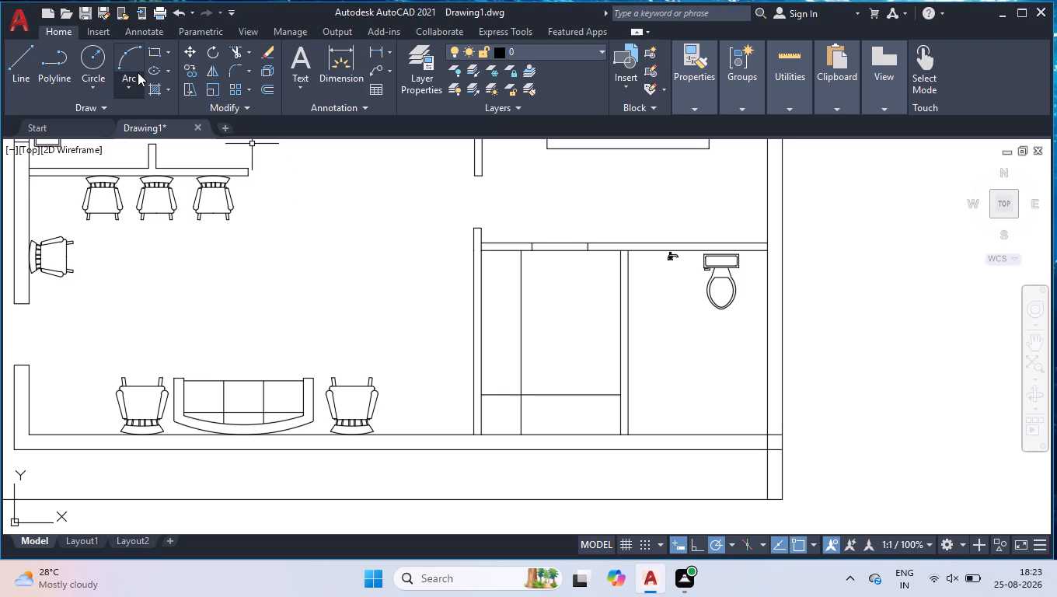
left_click(155, 93)
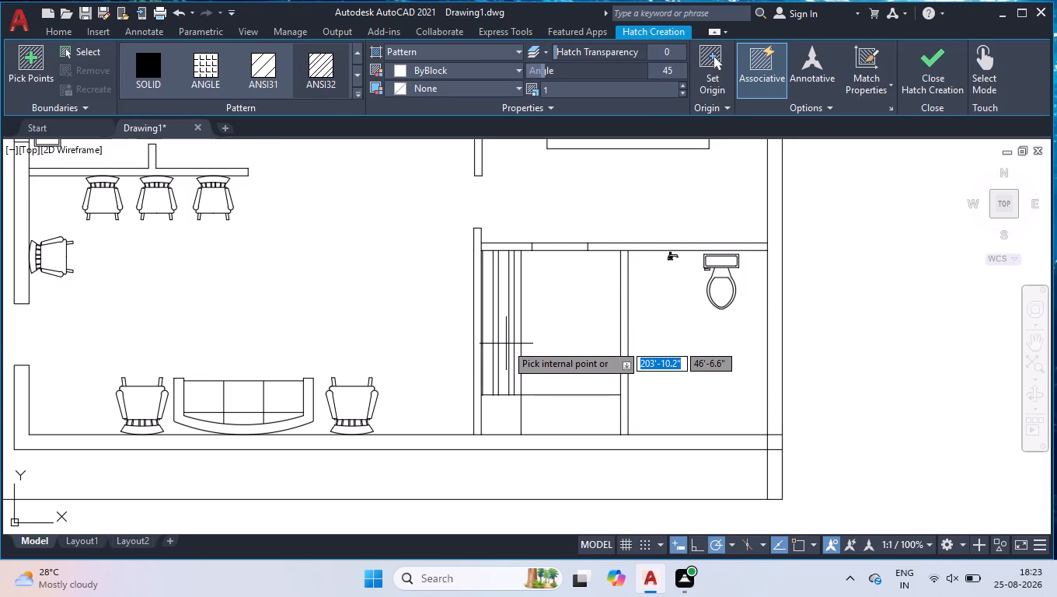
key("space")
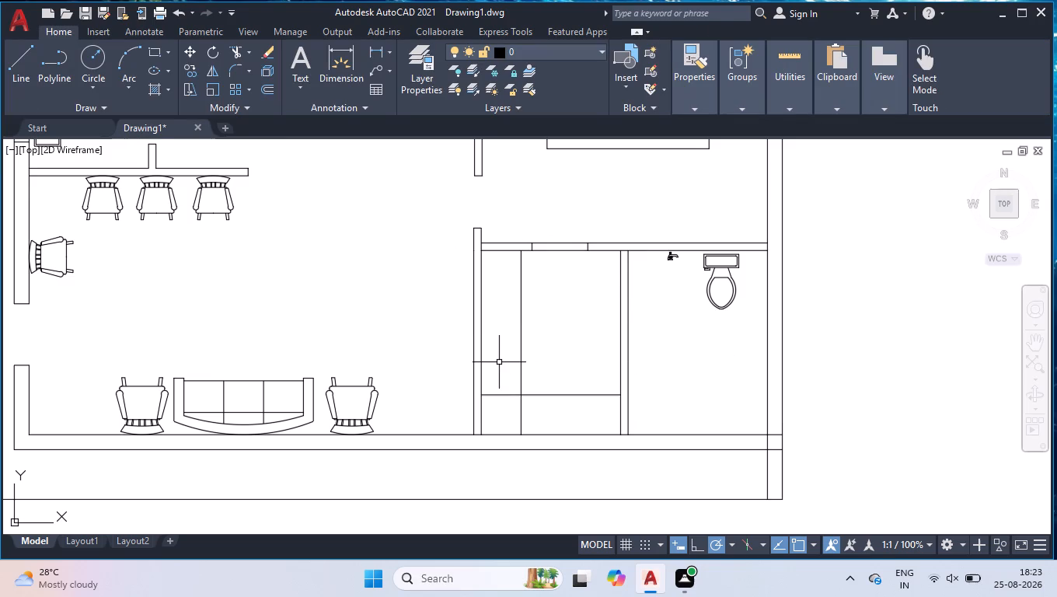
type("TR")
key("Return")
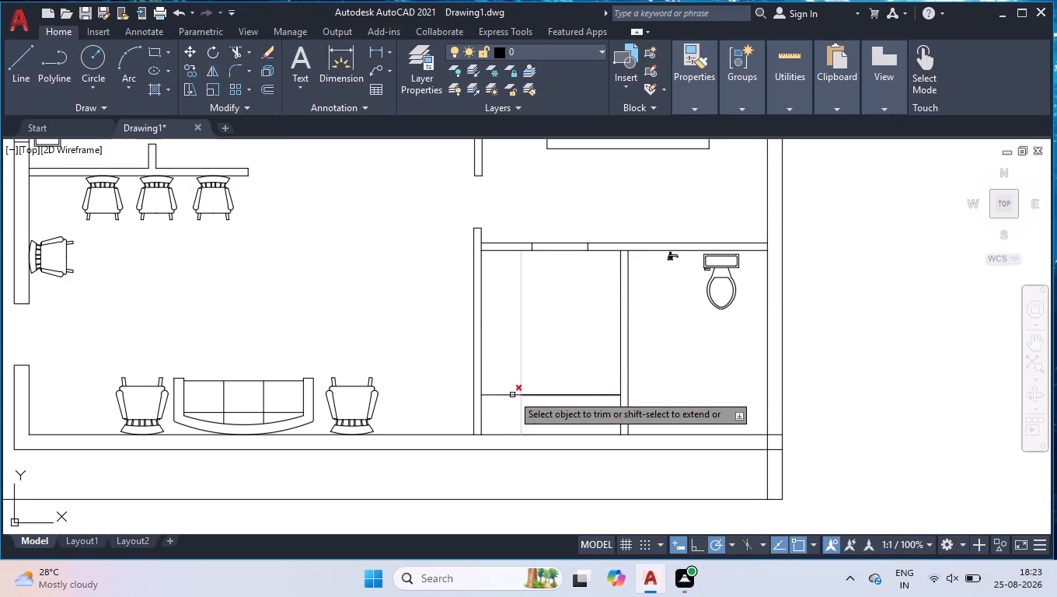
left_click(508, 391)
left_click(534, 410)
key("Return")
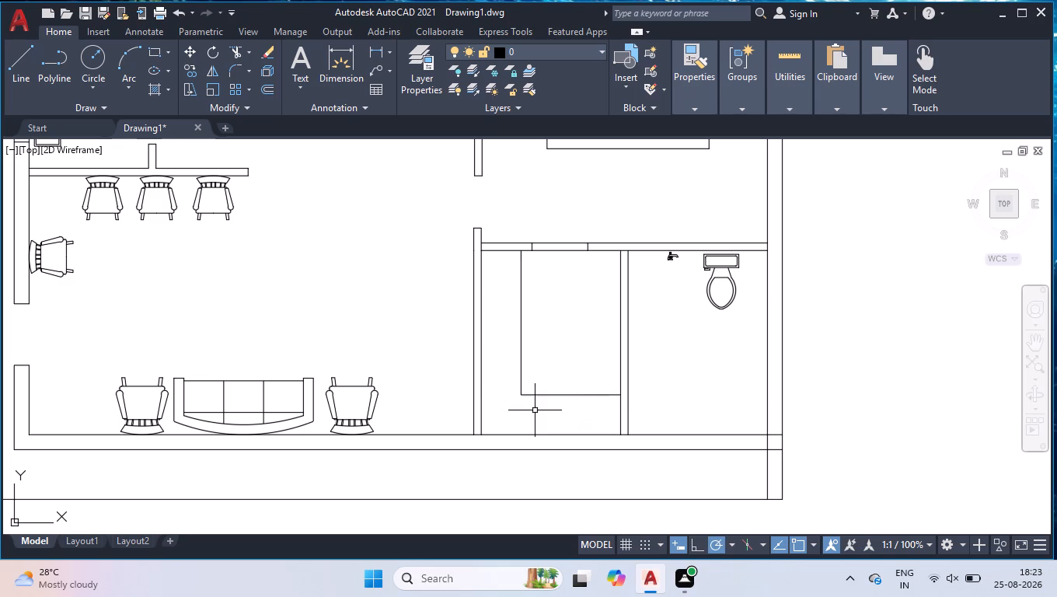
Hatch the L-shaped strip with the ANSI31 pattern at angle 0 and scale 1.
left_click(150, 82)
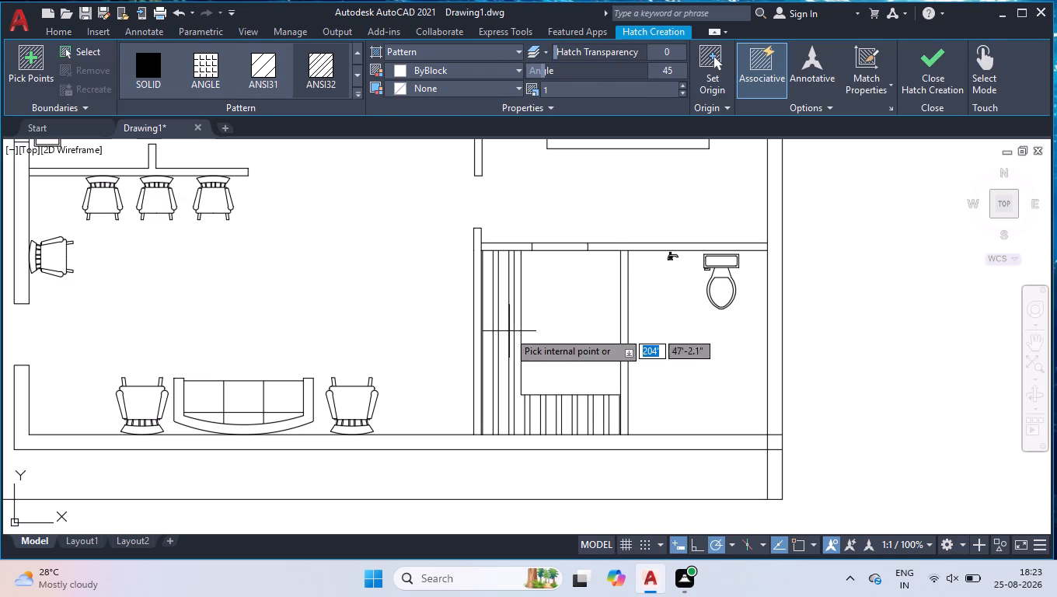
left_click_drag(671, 72, 545, 63)
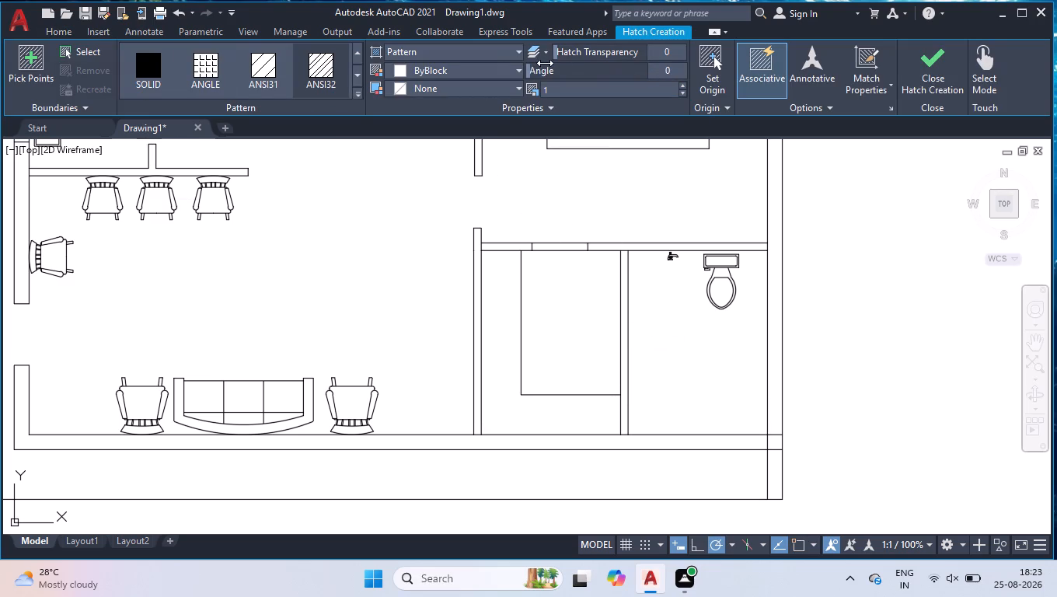
left_click_drag(545, 63, 544, 63)
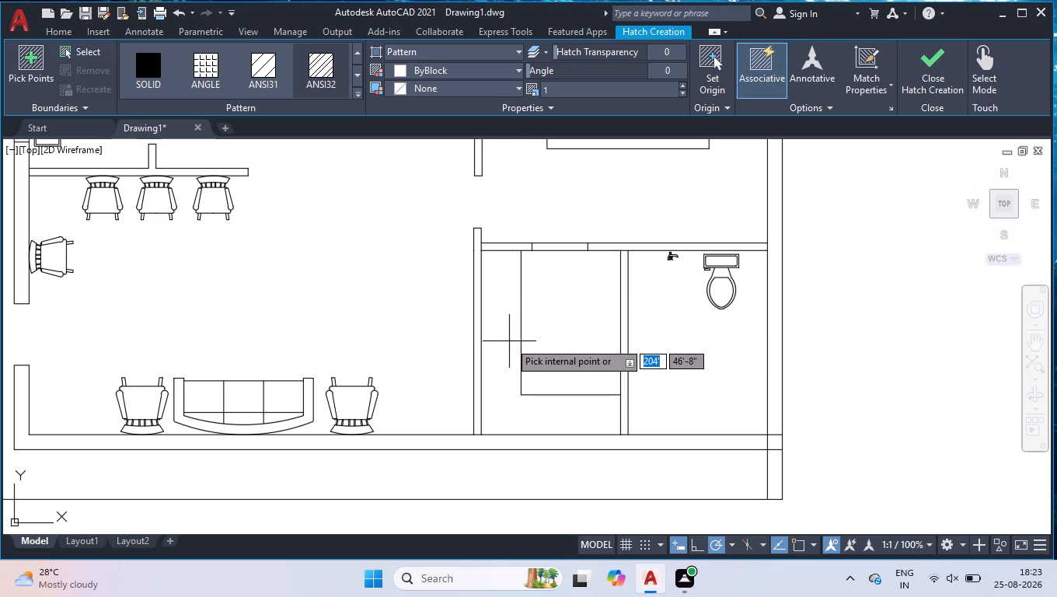
left_click(509, 341)
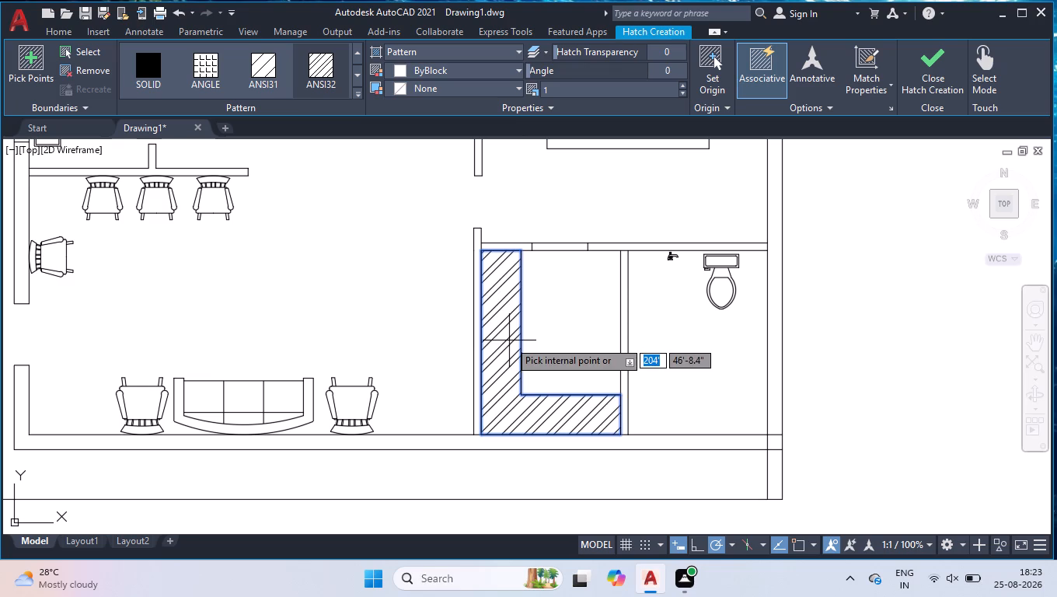
left_click(265, 81)
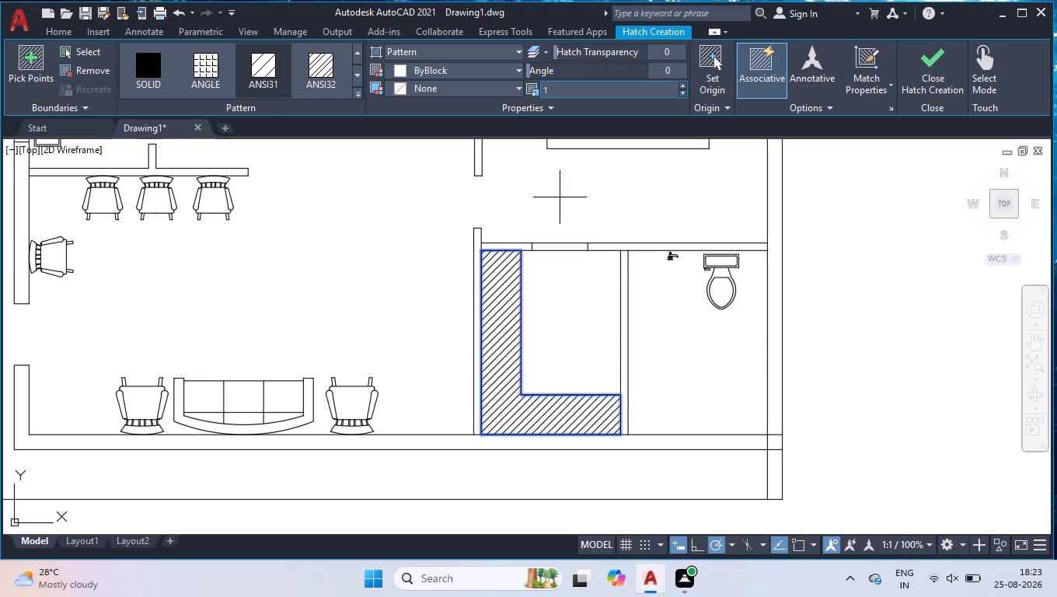
key("Return")
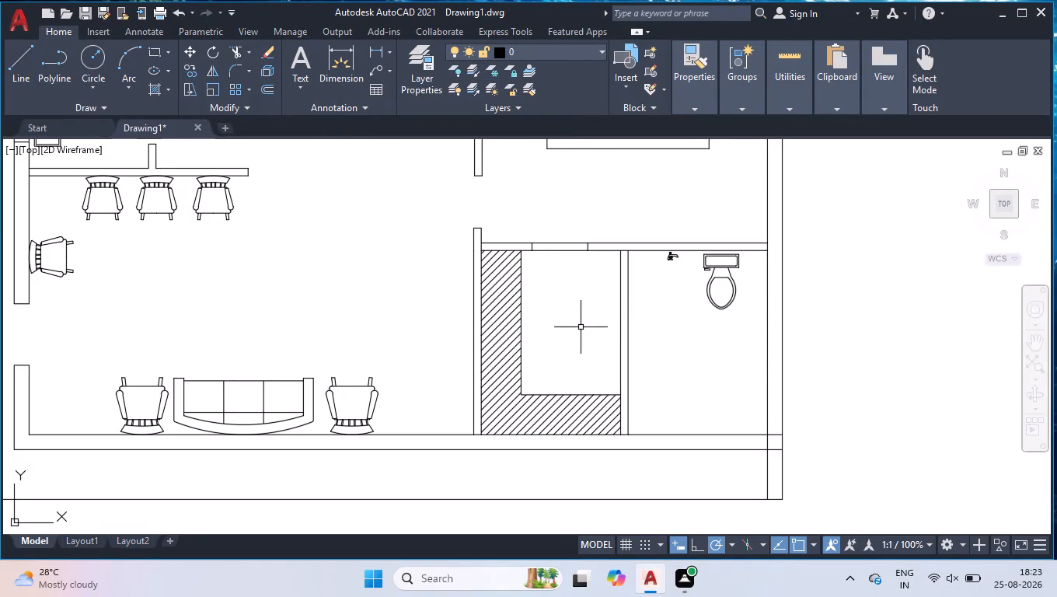
Move the sofa and the two chairs beside it about 2'2" to the right along the lower wall.
scroll(563, 316, "down", 1)
scroll(227, 401, "up", 1)
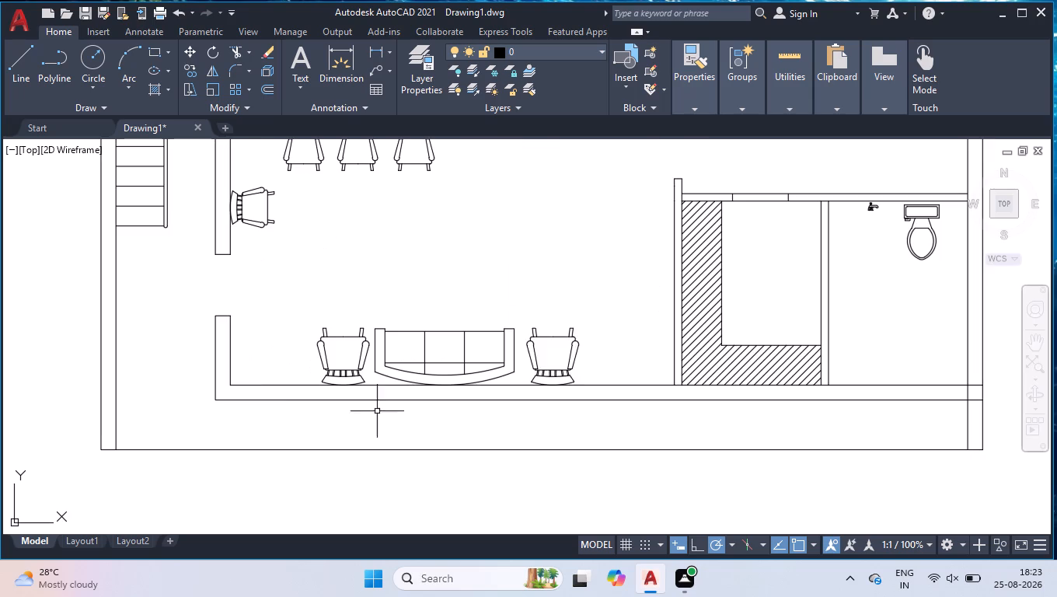
left_click(589, 326)
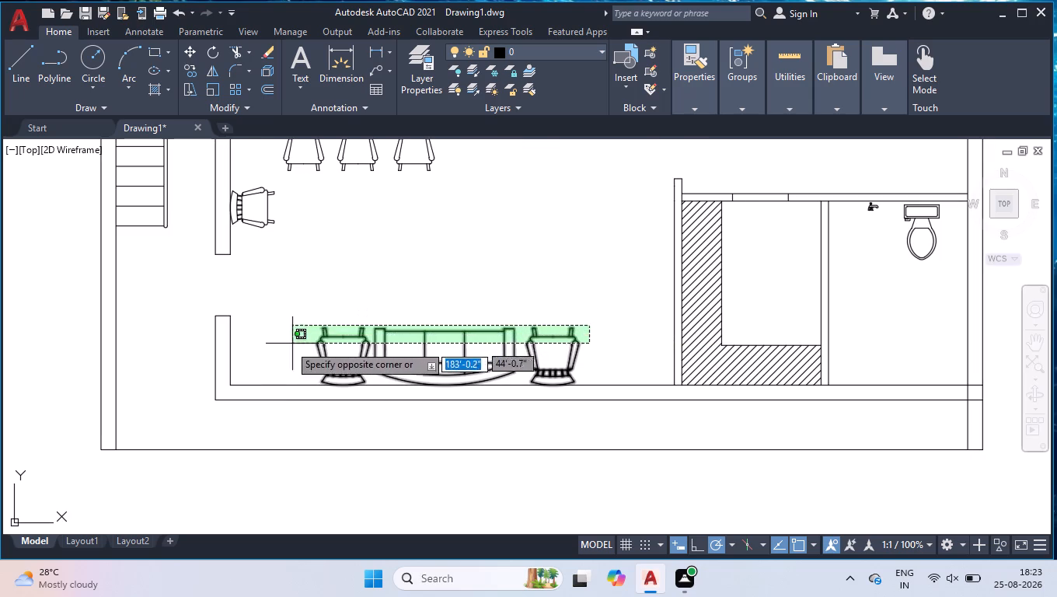
left_click(284, 345)
type("MOV")
key("Return")
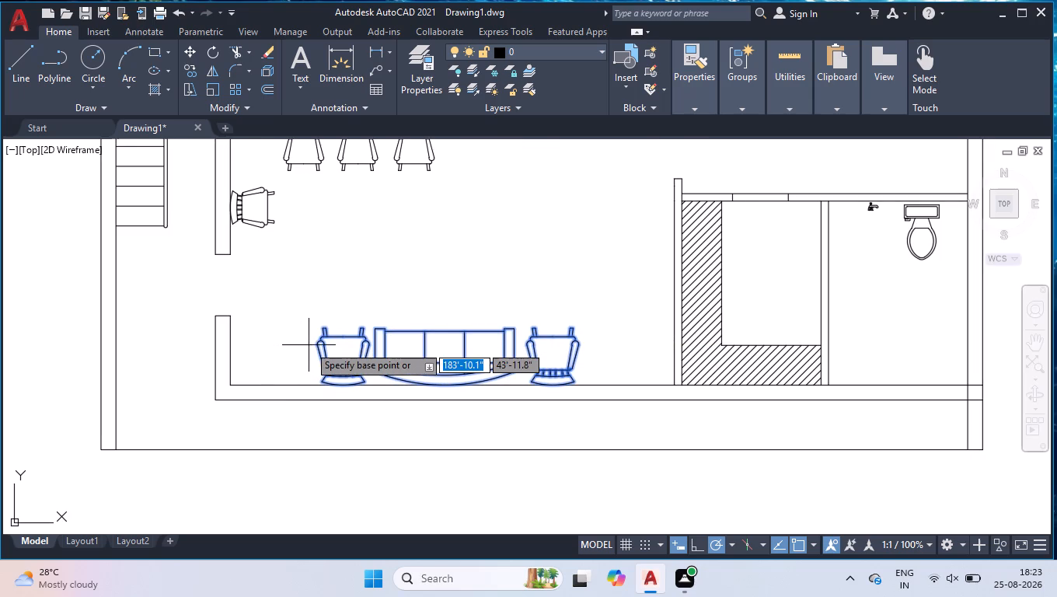
left_click(553, 384)
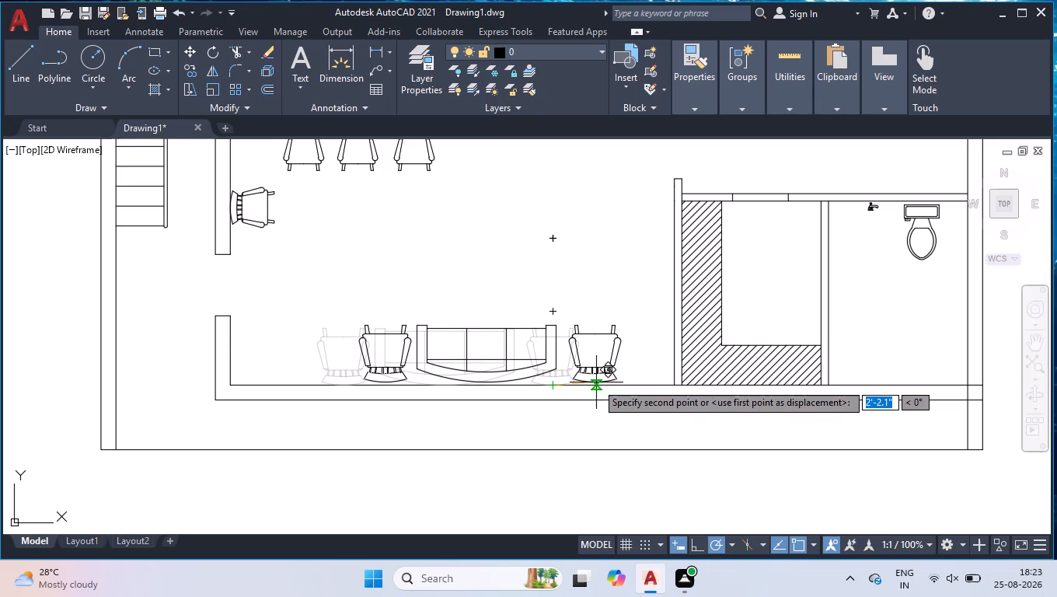
left_click(598, 384)
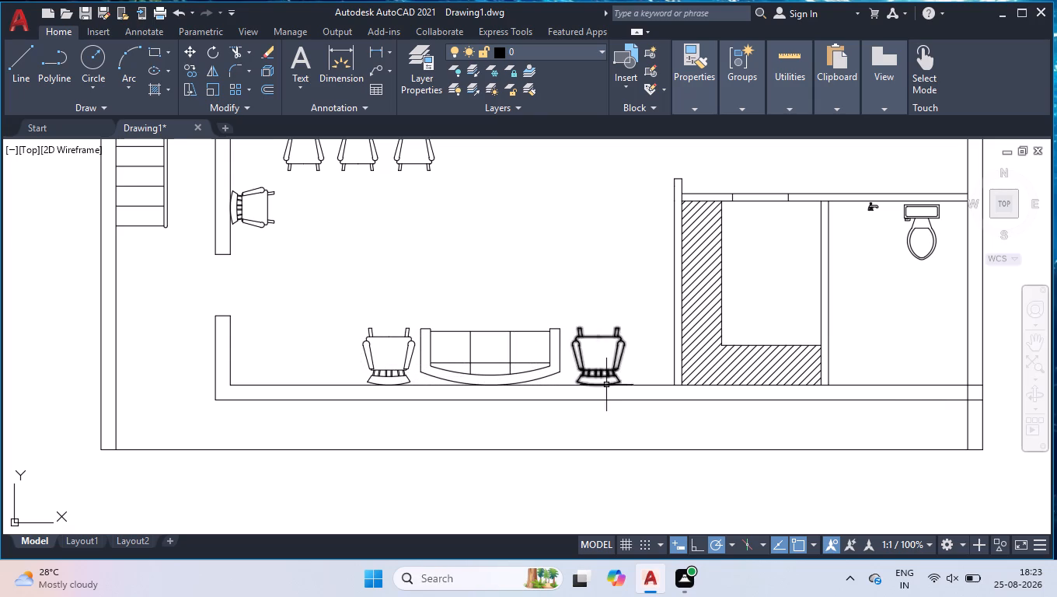
Draw two short vertical lines across the lower wall between its left corner and the left chair to mark an opening.
key("l")
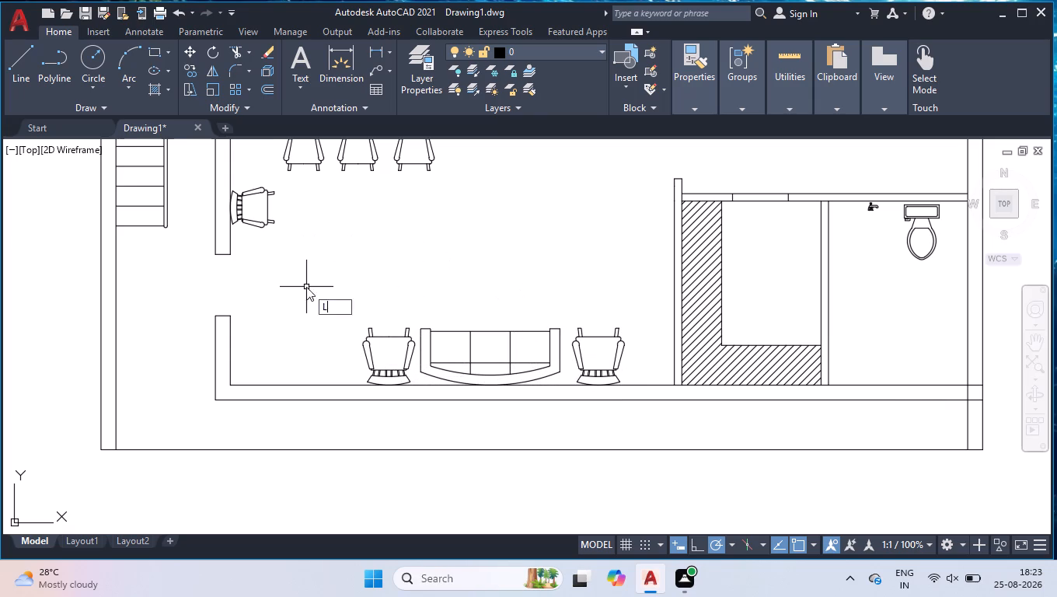
key("Return")
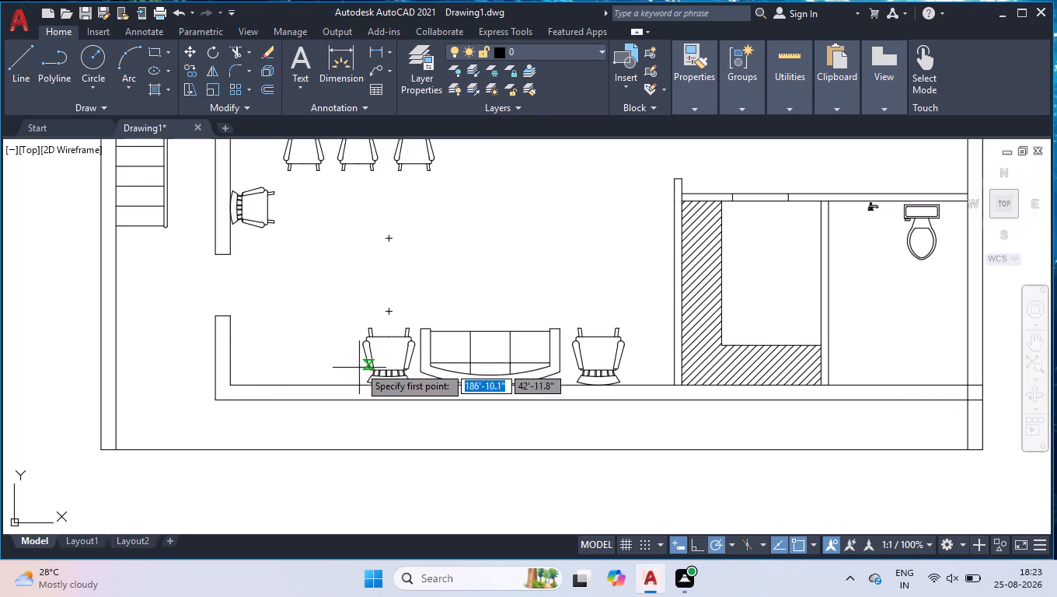
left_click(344, 383)
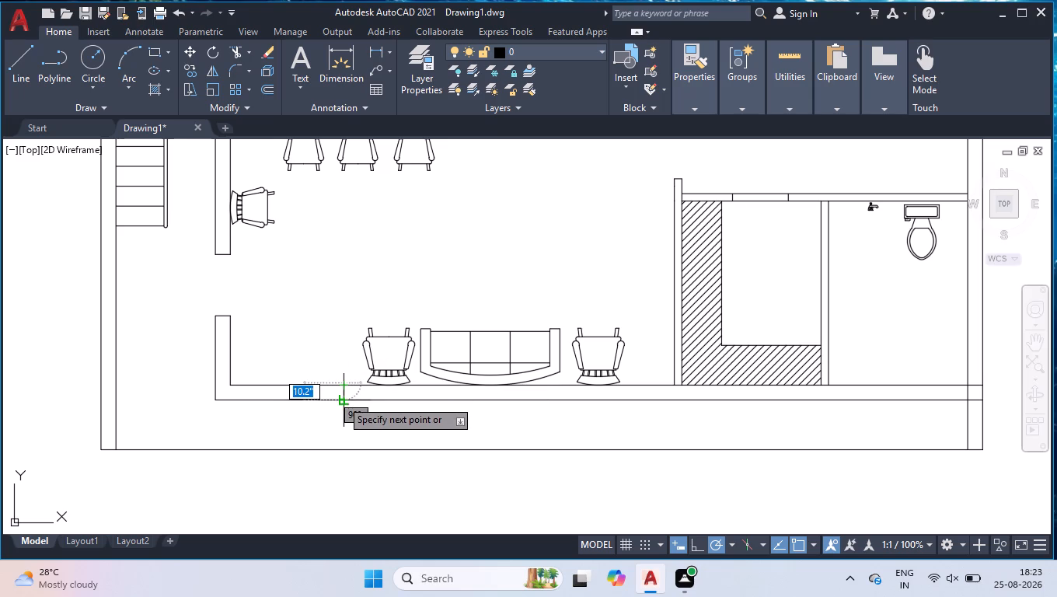
left_click(341, 400)
key("space")
key("space")
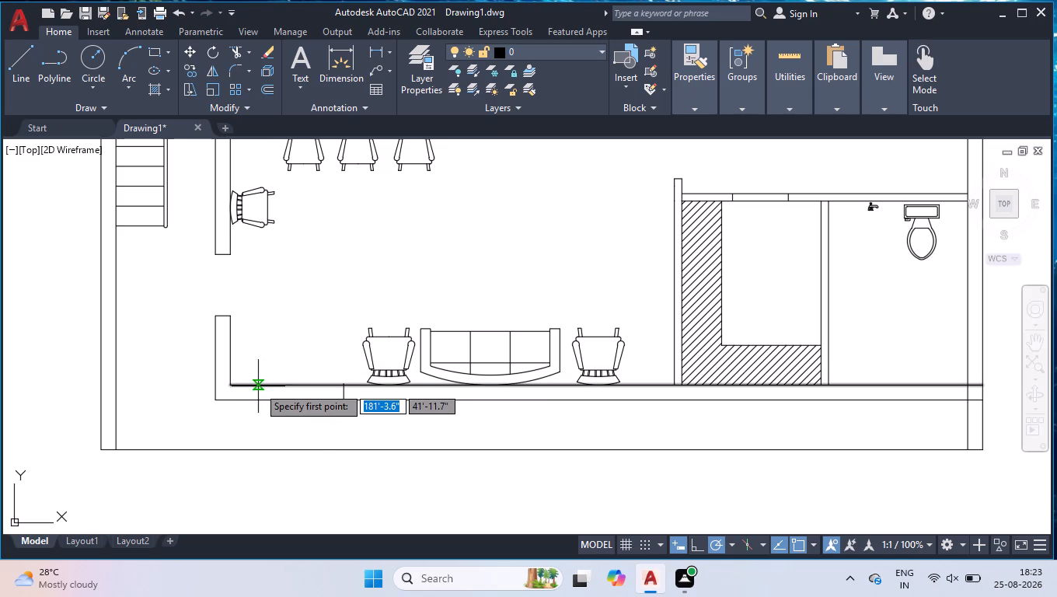
left_click(260, 387)
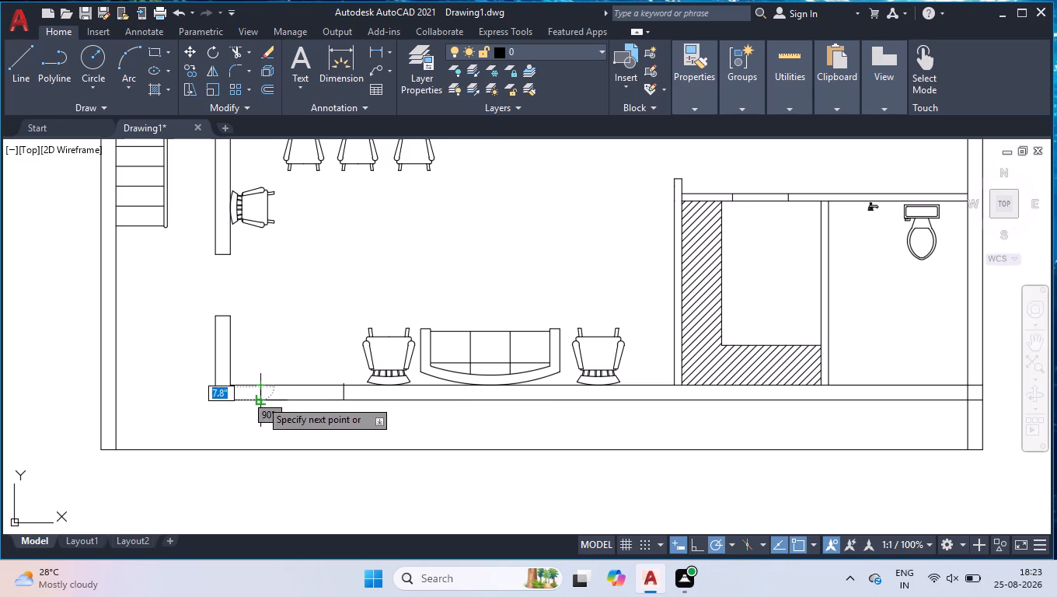
left_click(260, 400)
key("space")
Trim the right opening line's overshoot and extend the left one so both end at the lower wall's inner face.
scroll(343, 389, "up", 2)
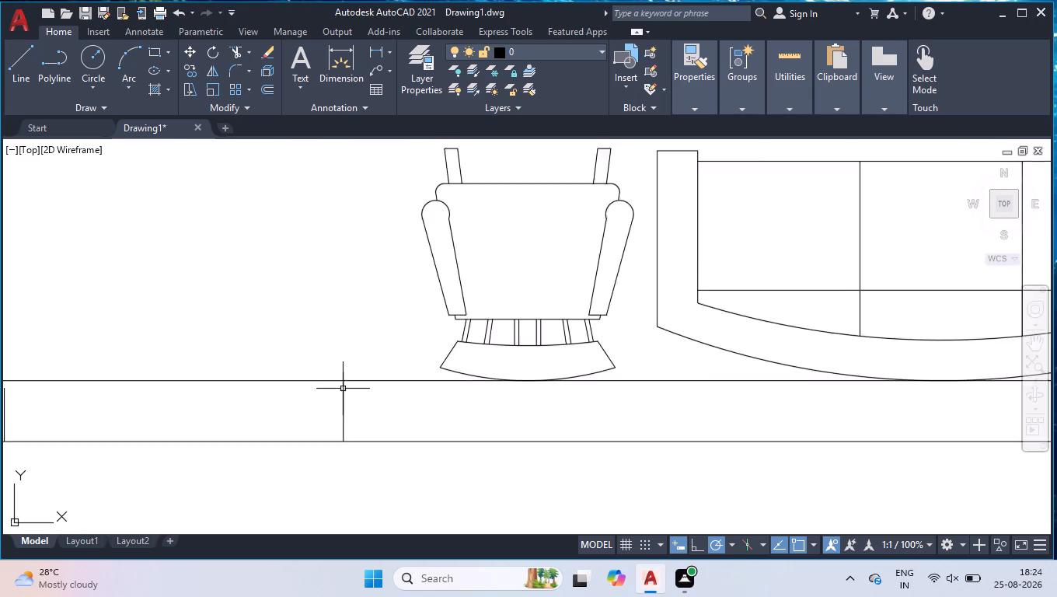
scroll(343, 389, "up", 2)
scroll(392, 352, "down", 3)
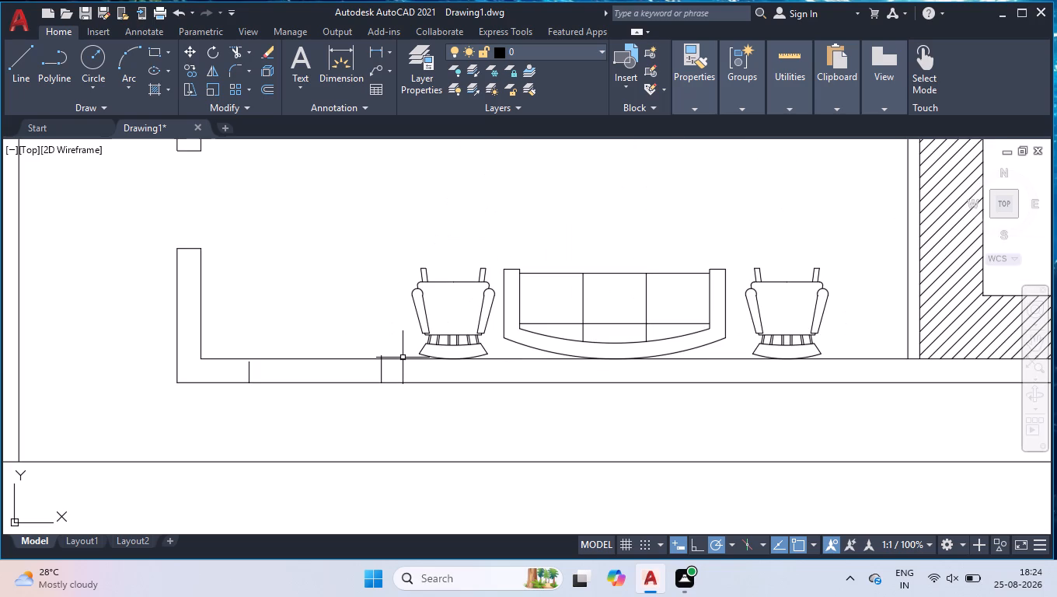
scroll(269, 382, "up", 2)
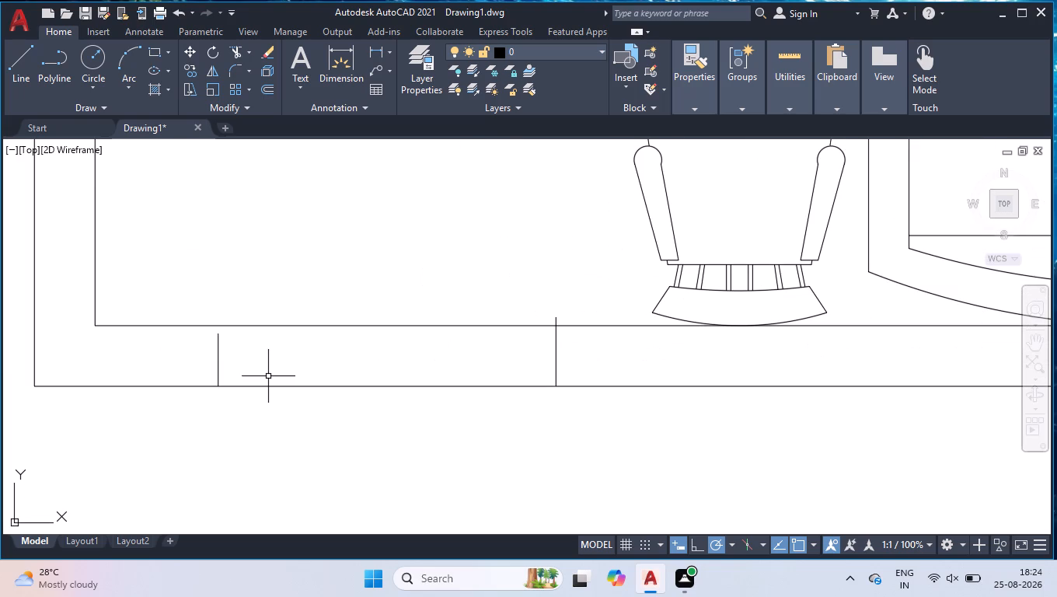
type("TR")
key("Return")
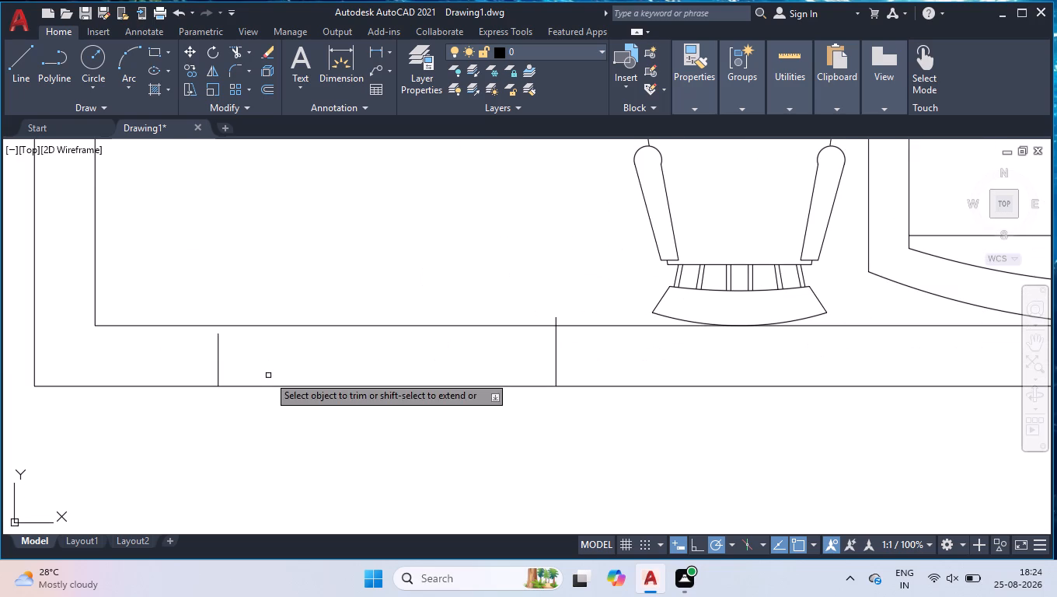
left_click(556, 316)
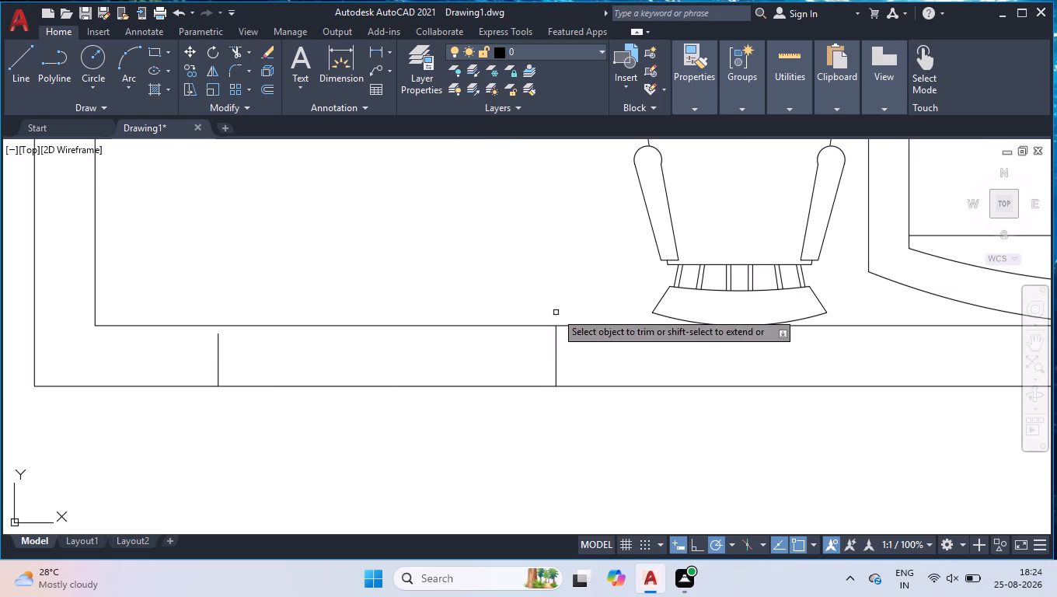
key("Return")
type("EX")
key("Return")
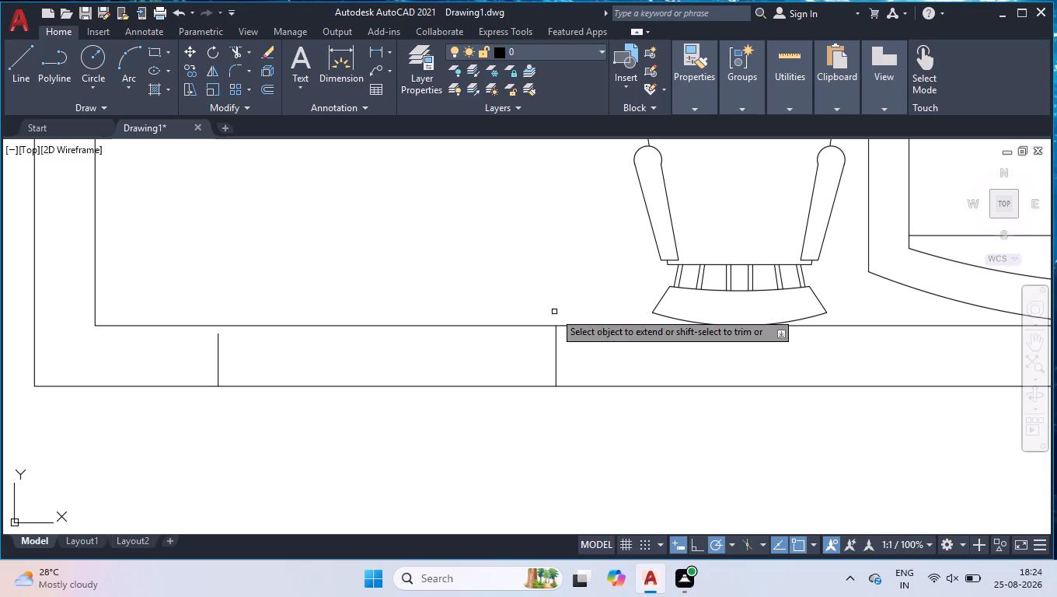
left_click(220, 347)
key("Return")
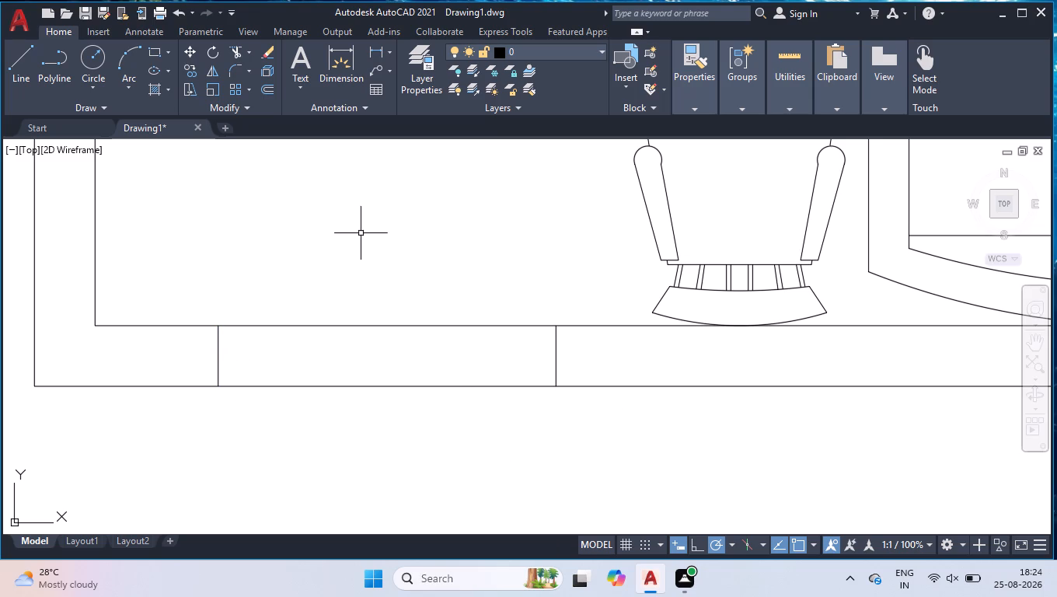
Draw two vertical lines about 7'5" apart across the lower wall, one below the right chair's centre and one below the sofa's left part.
scroll(366, 257, "down", 3)
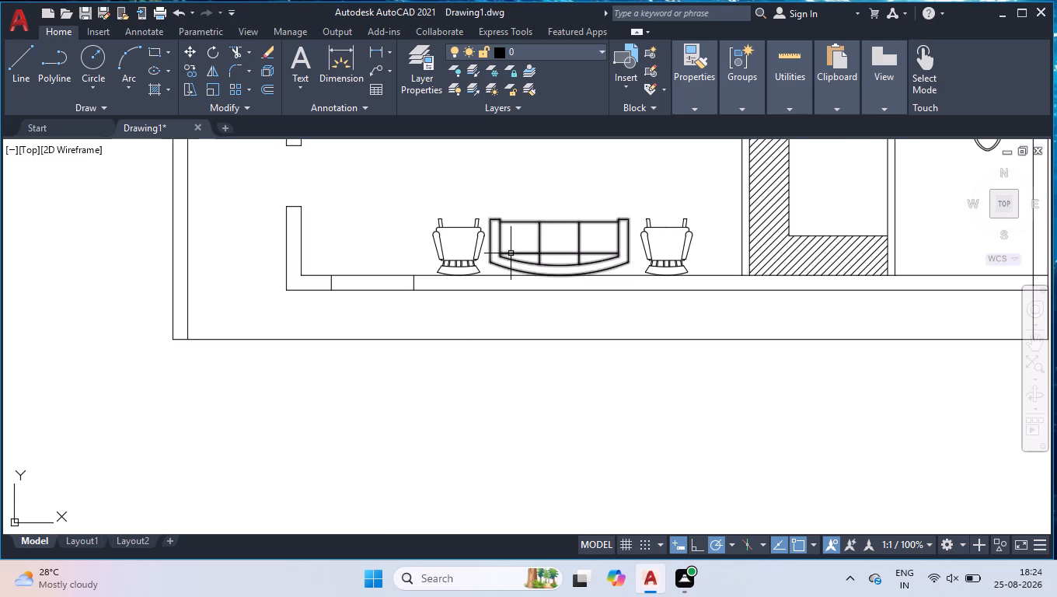
scroll(622, 228, "up", 1)
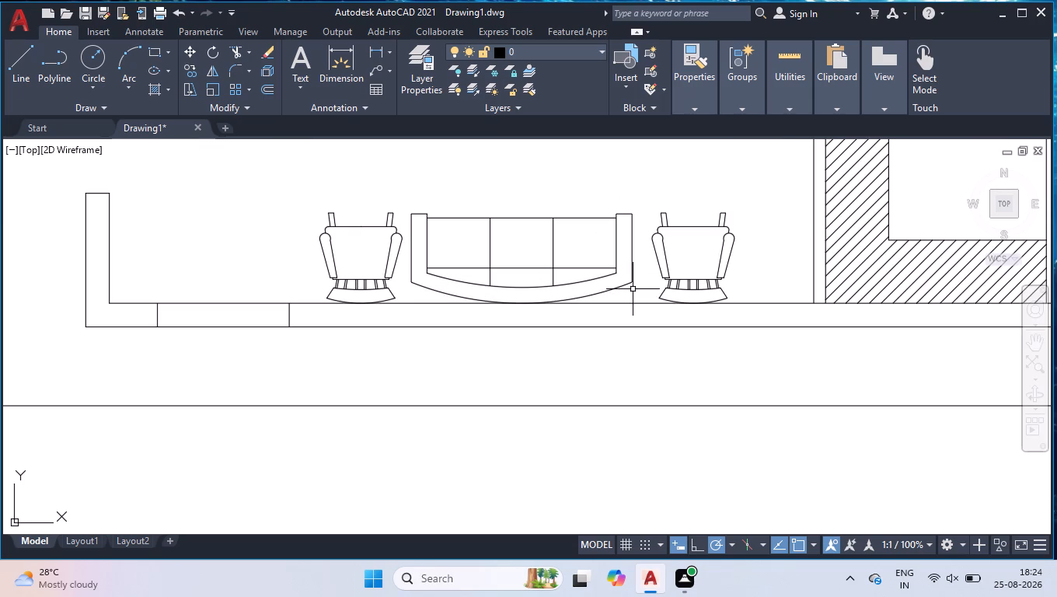
key("l")
key("Return")
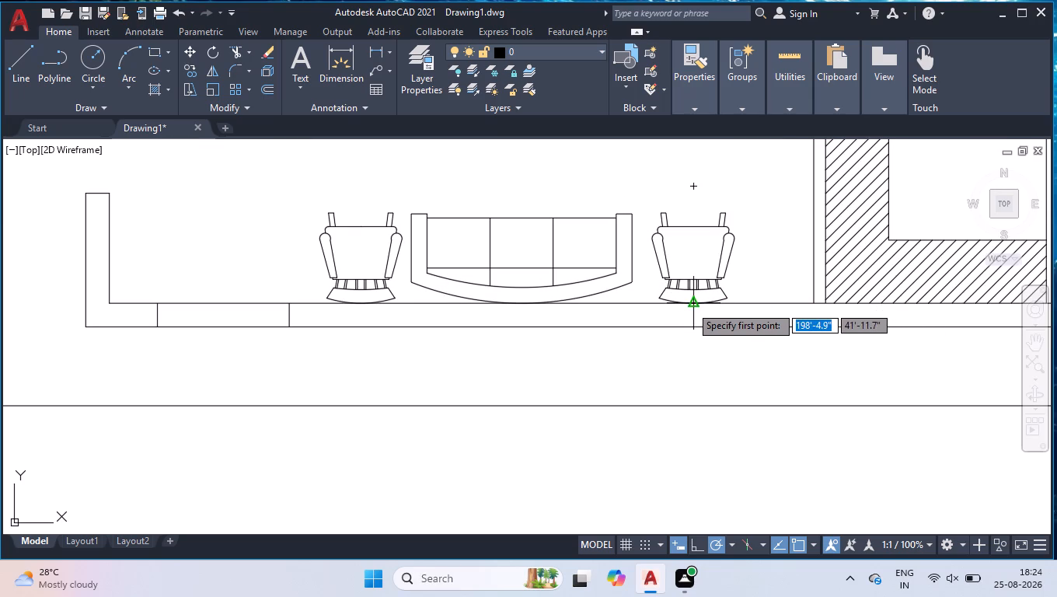
left_click(689, 305)
left_click(689, 326)
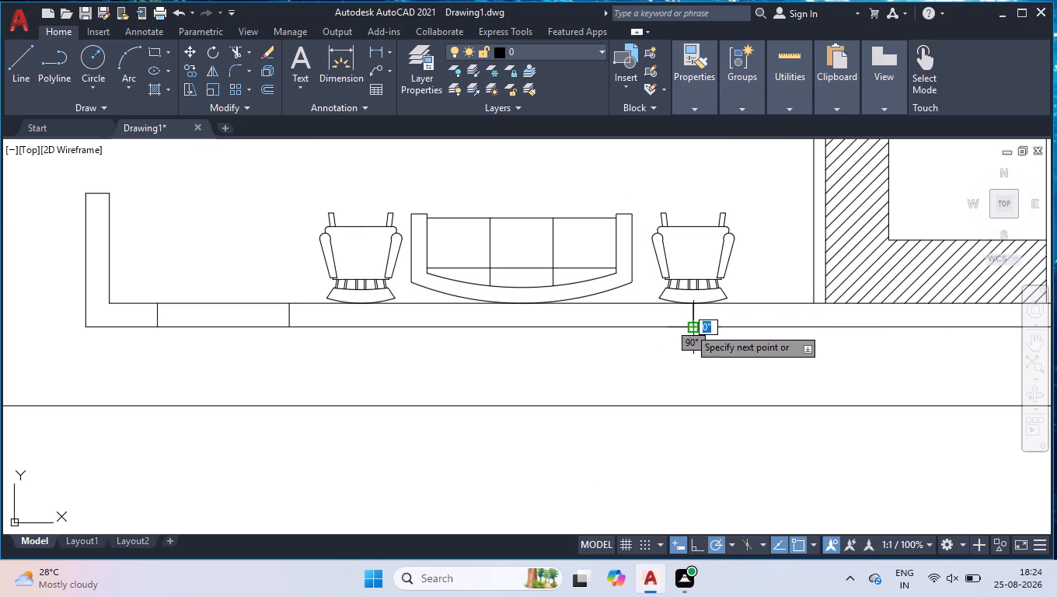
key("space")
key("space")
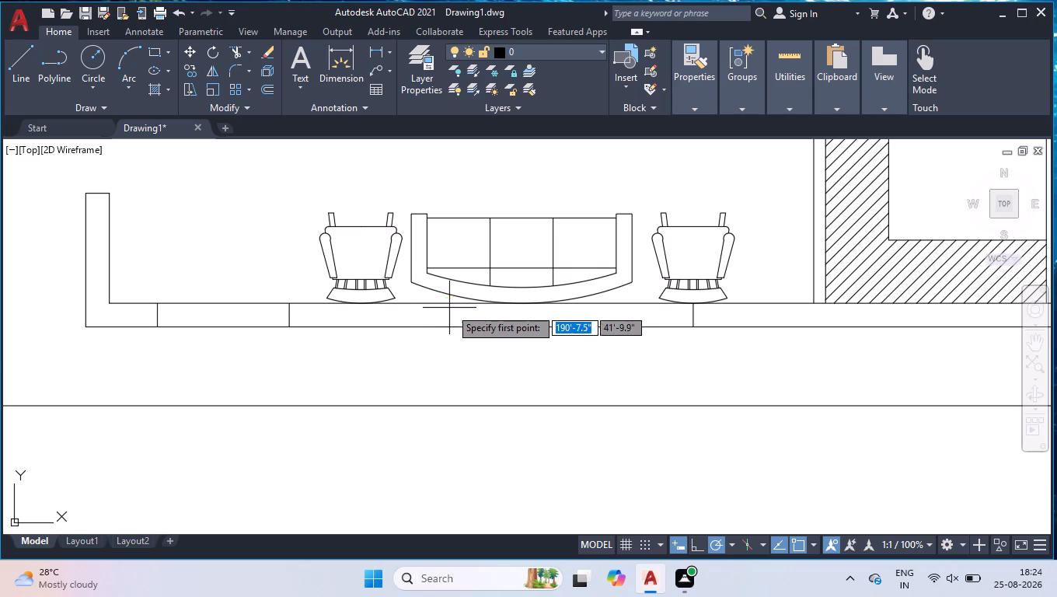
left_click(460, 305)
left_click(460, 326)
key("space")
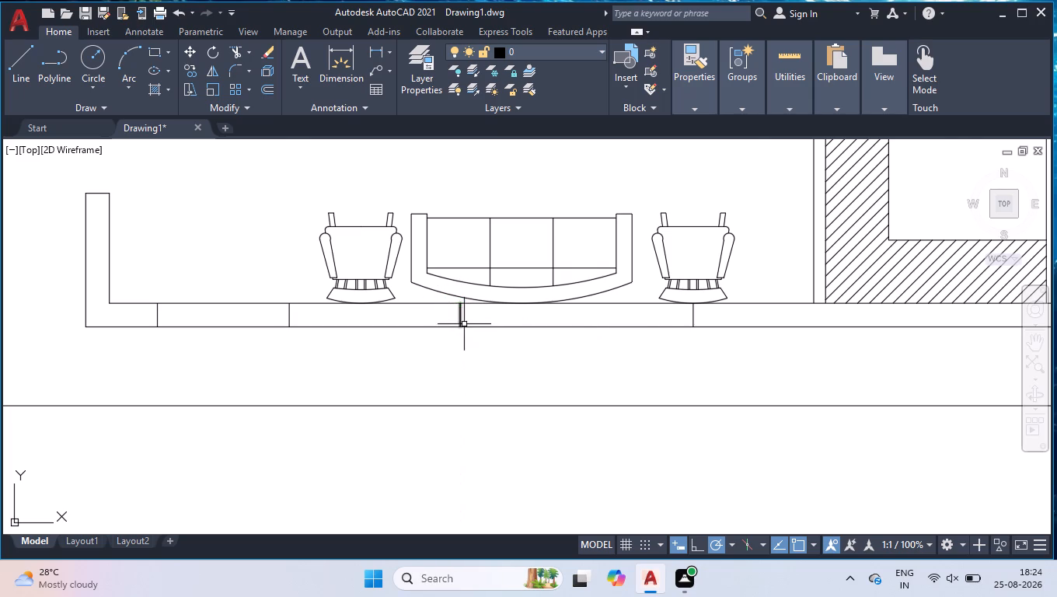
Draw a horizontal line about 7'5" long joining the midpoints of the two wall lines below the sofa to form a window.
scroll(531, 311, "down", 3)
scroll(536, 236, "up", 2)
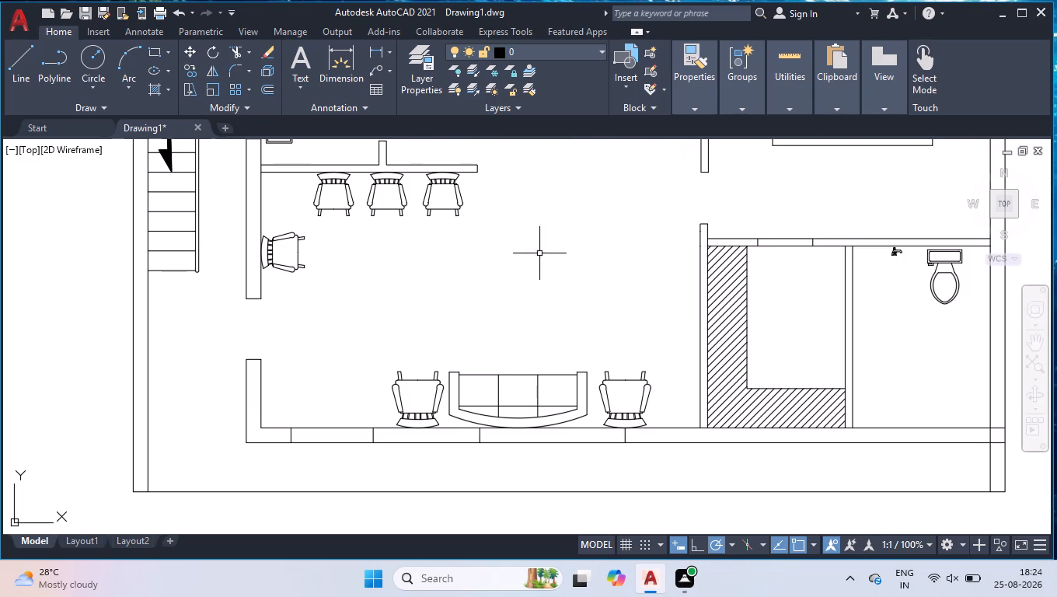
key("l")
key("Return")
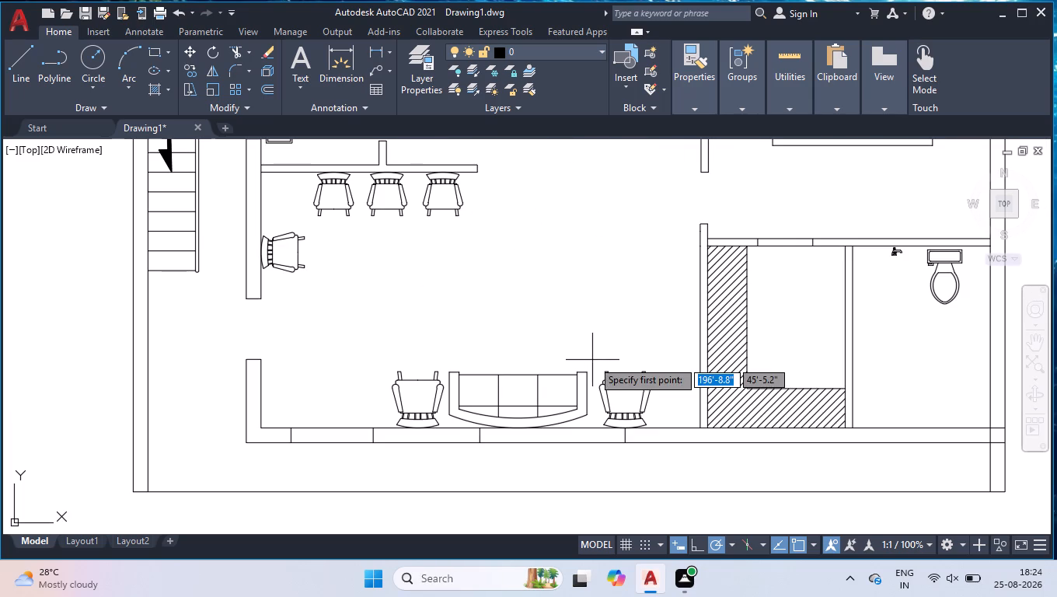
scroll(559, 423, "up", 2)
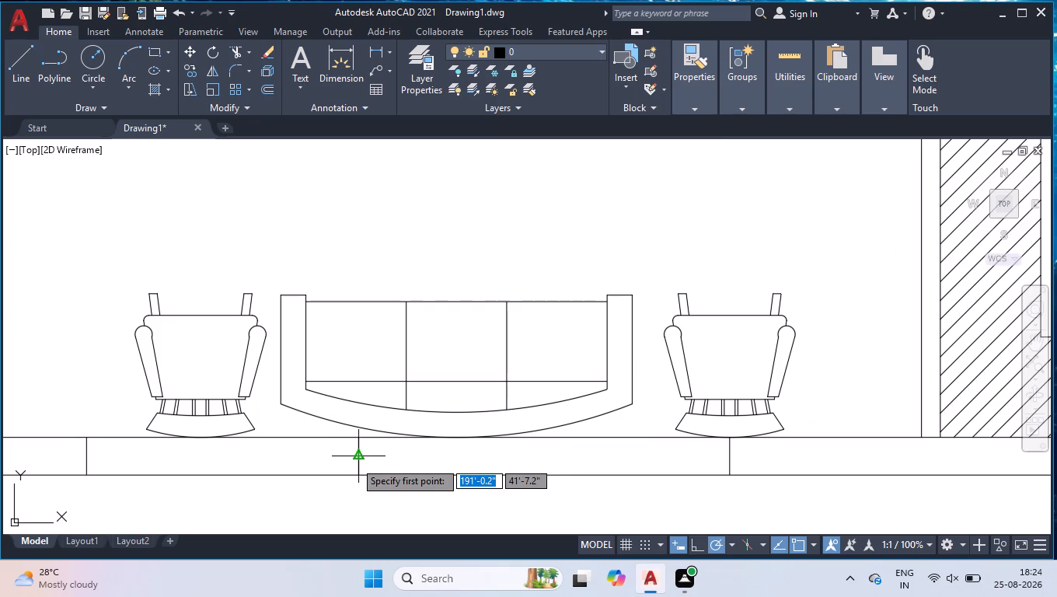
left_click(354, 459)
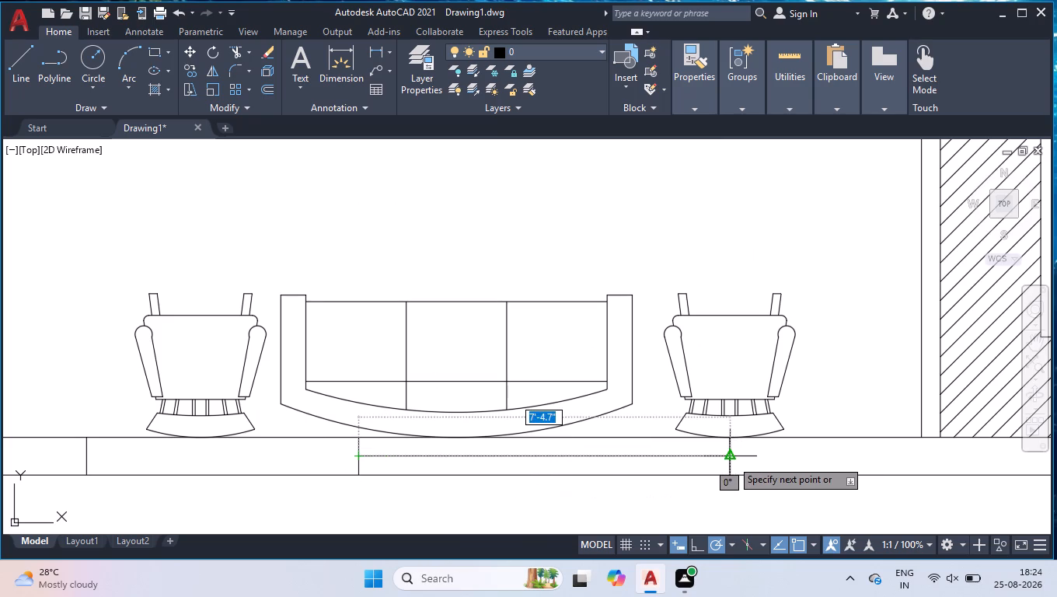
left_click(731, 459)
key("space")
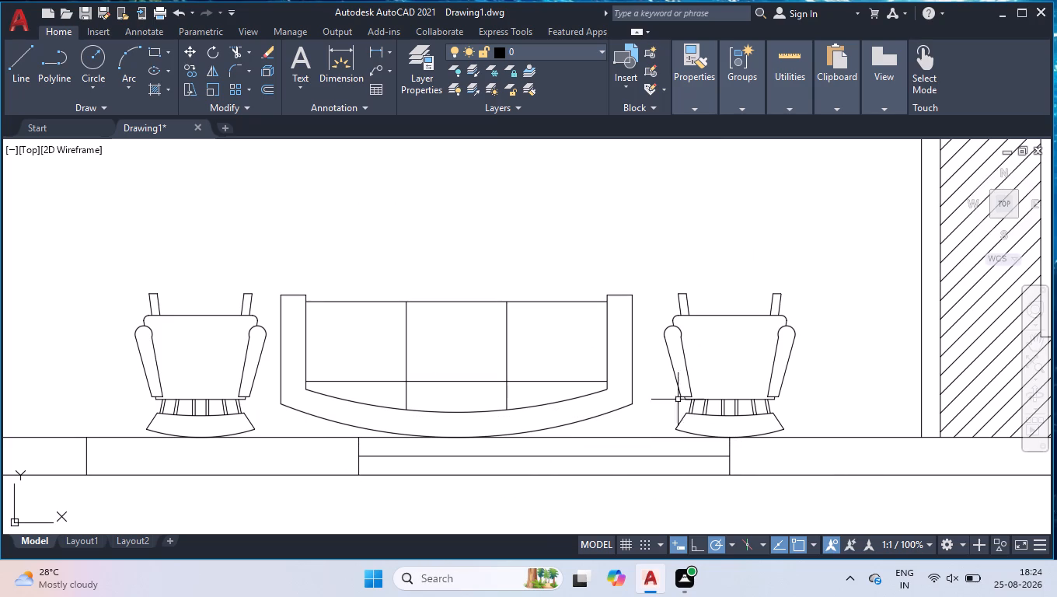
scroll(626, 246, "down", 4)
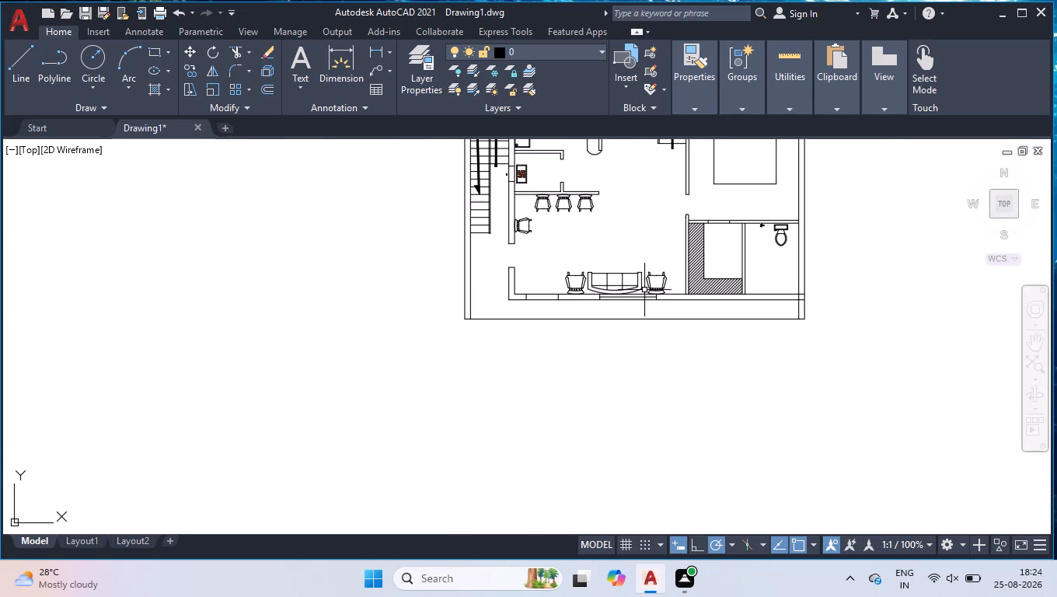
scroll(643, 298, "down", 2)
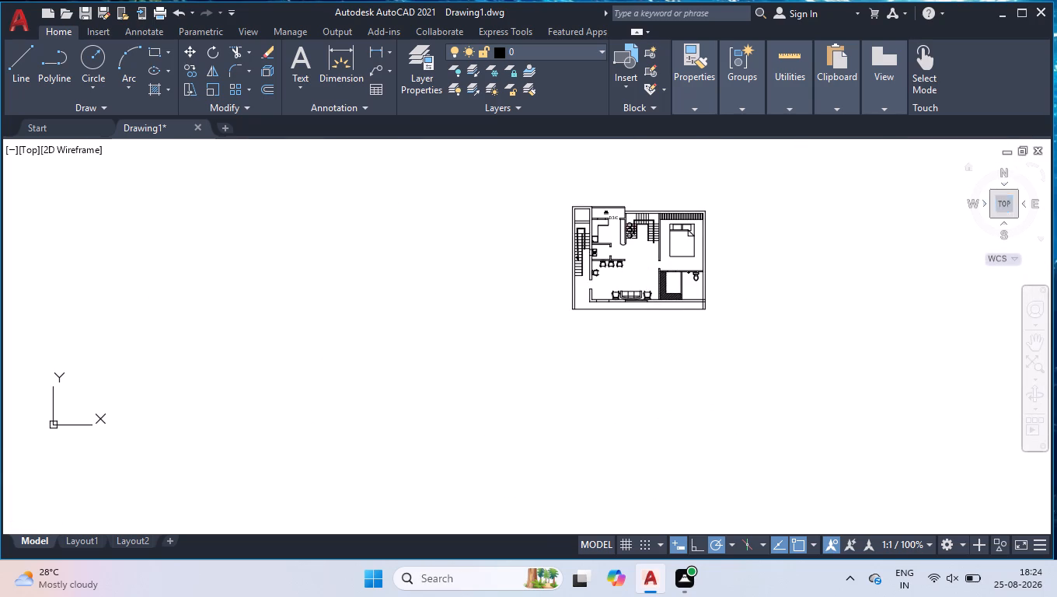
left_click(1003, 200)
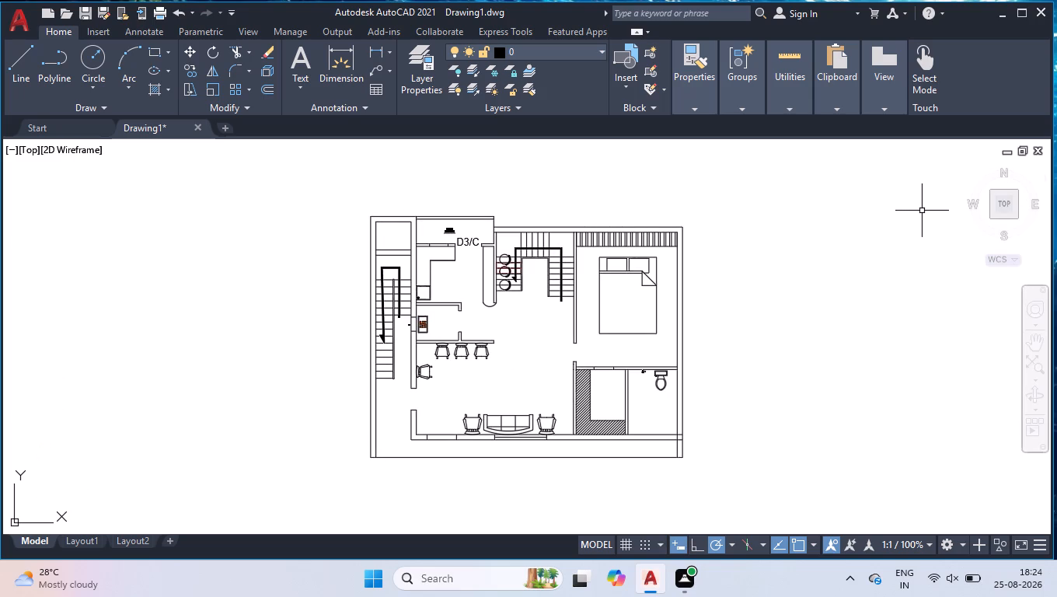
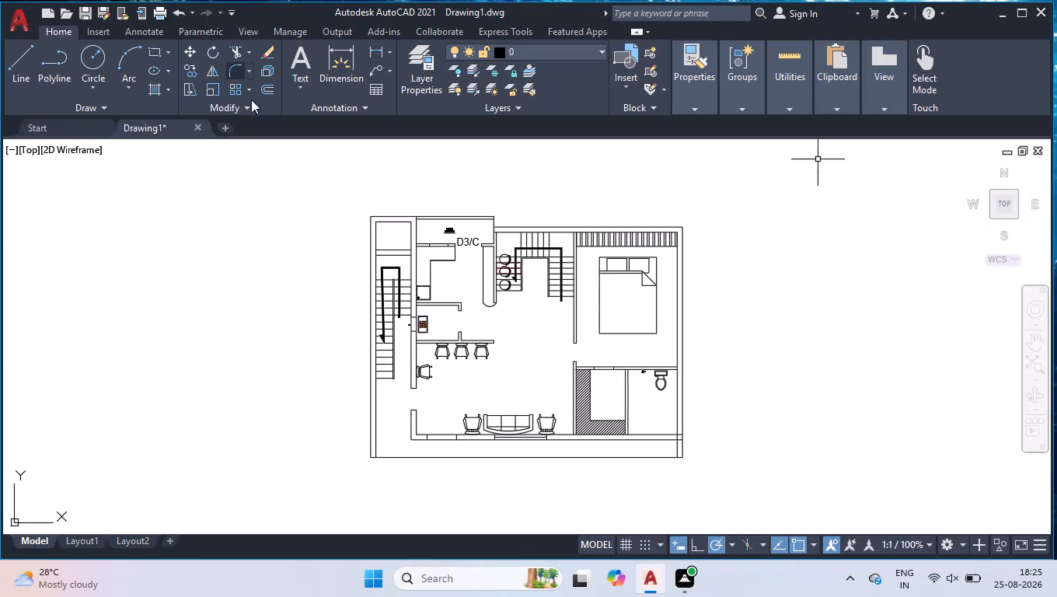
Draw a closed rectangle 1' wide and 9" high from orthogonal lines in the empty space beside the floor plan.
scroll(237, 288, "up", 1)
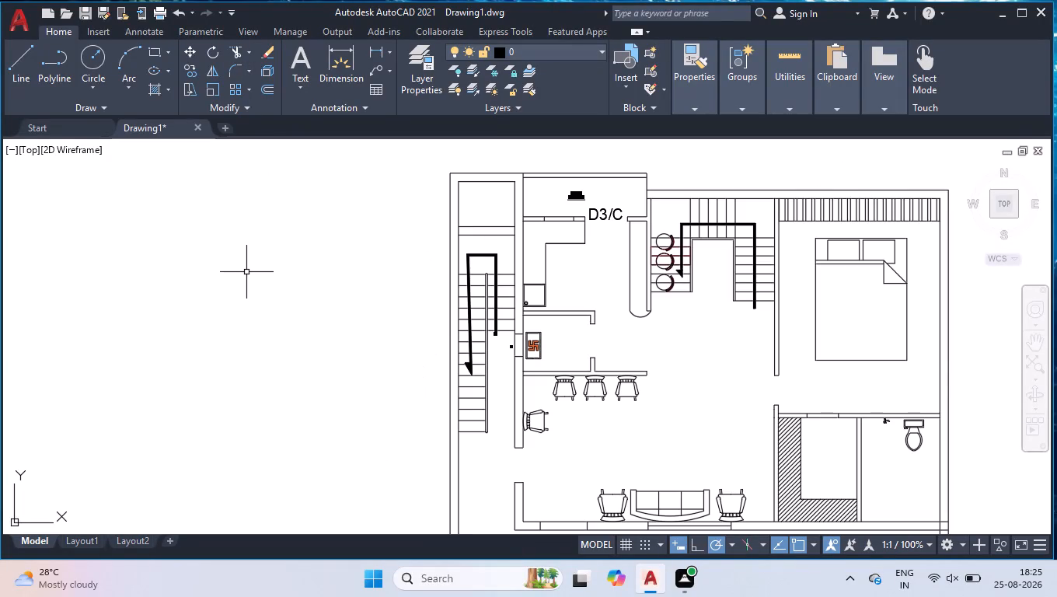
key("l")
key("Return")
left_click(253, 267)
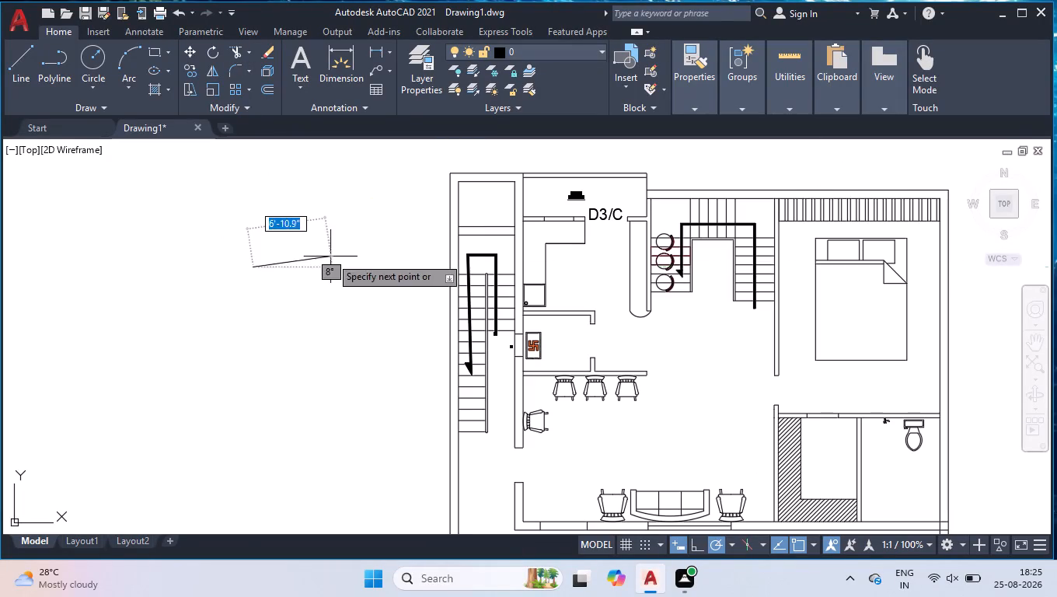
left_click(700, 550)
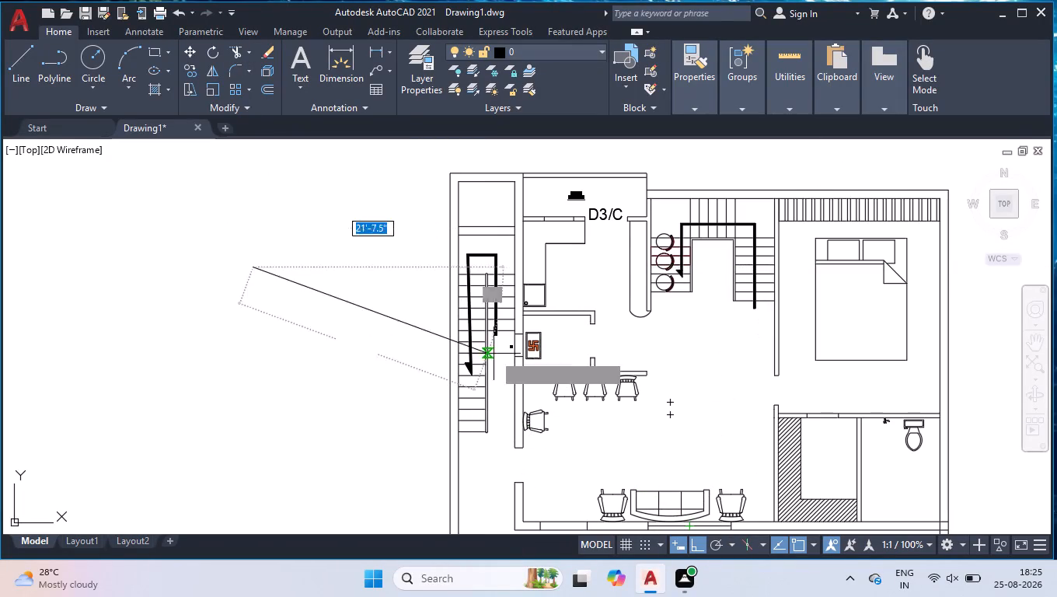
type("1'")
key("Return")
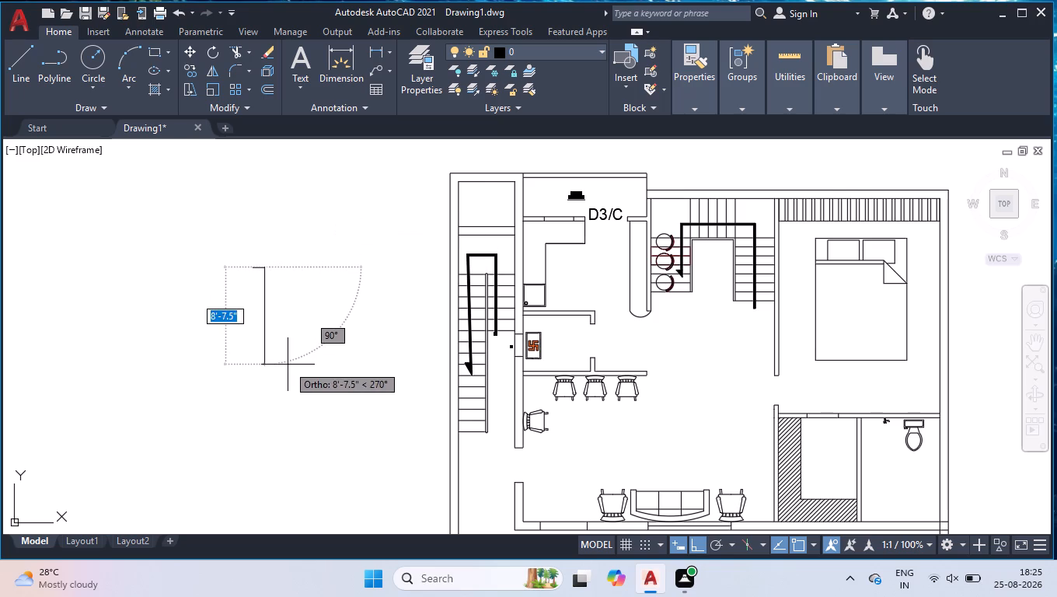
key("9")
key("Return")
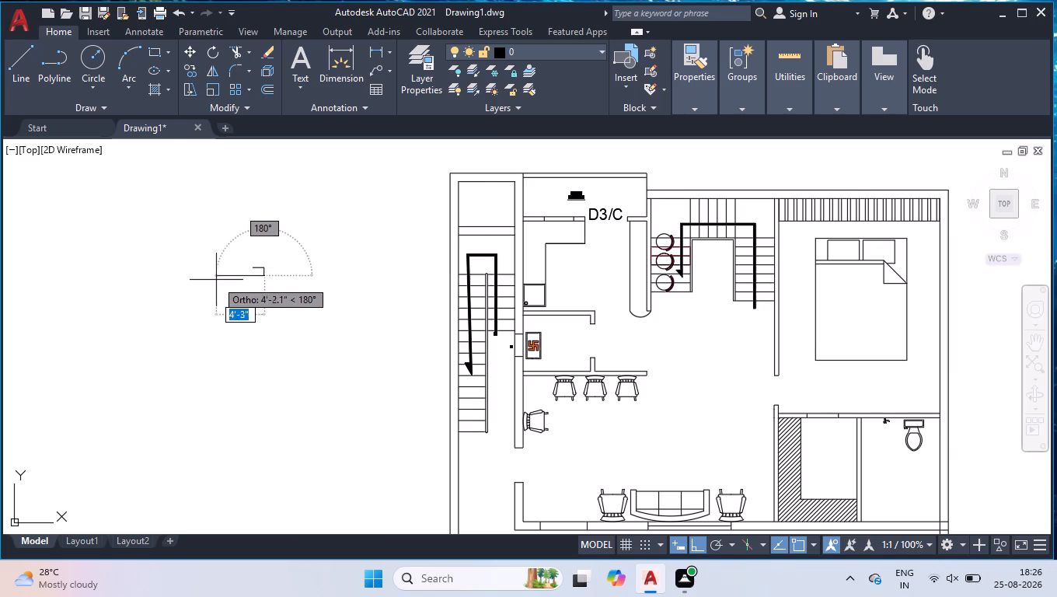
key("1")
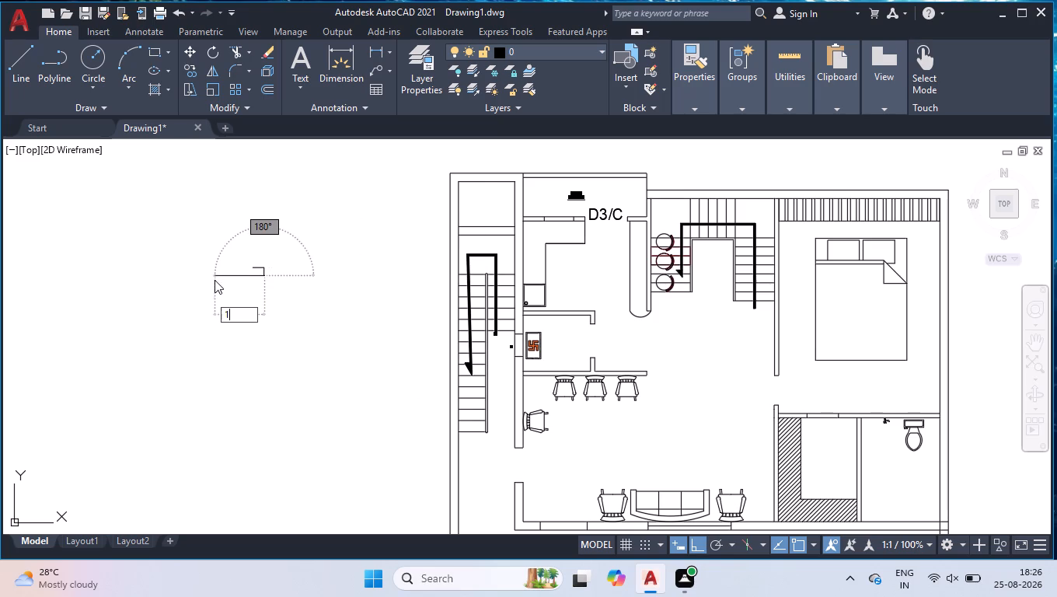
key("apostrophe")
key("Return")
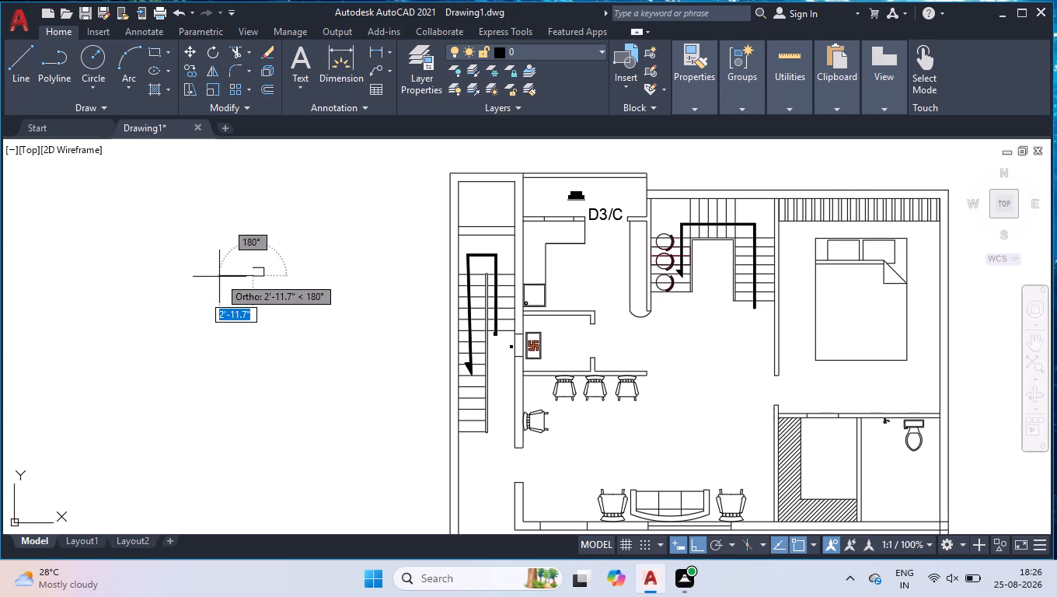
key("c")
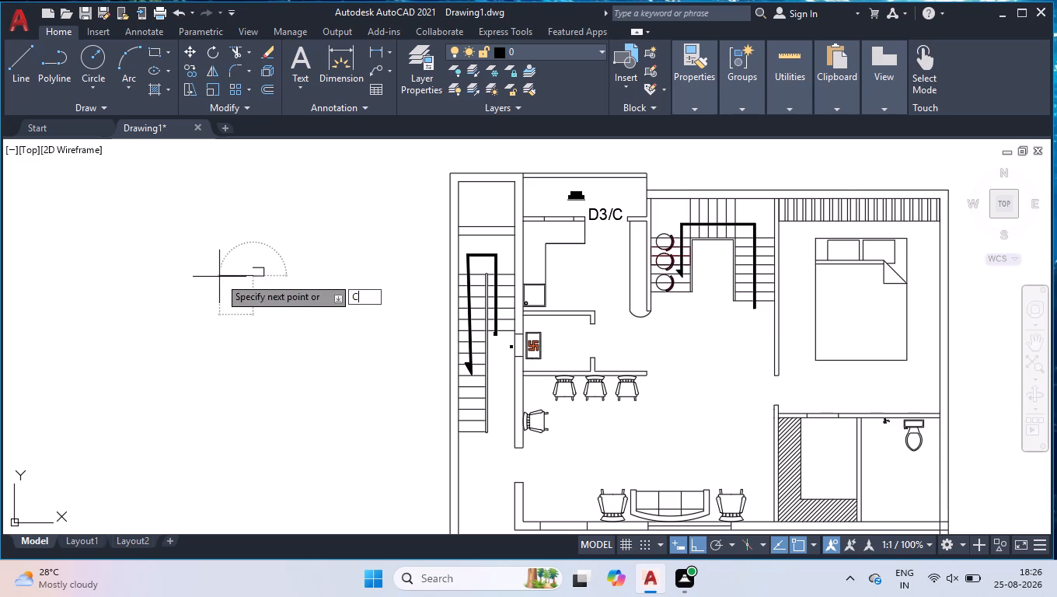
key("Return")
Join the four lines of the small rectangle into one closed polyline.
scroll(246, 281, "up", 3)
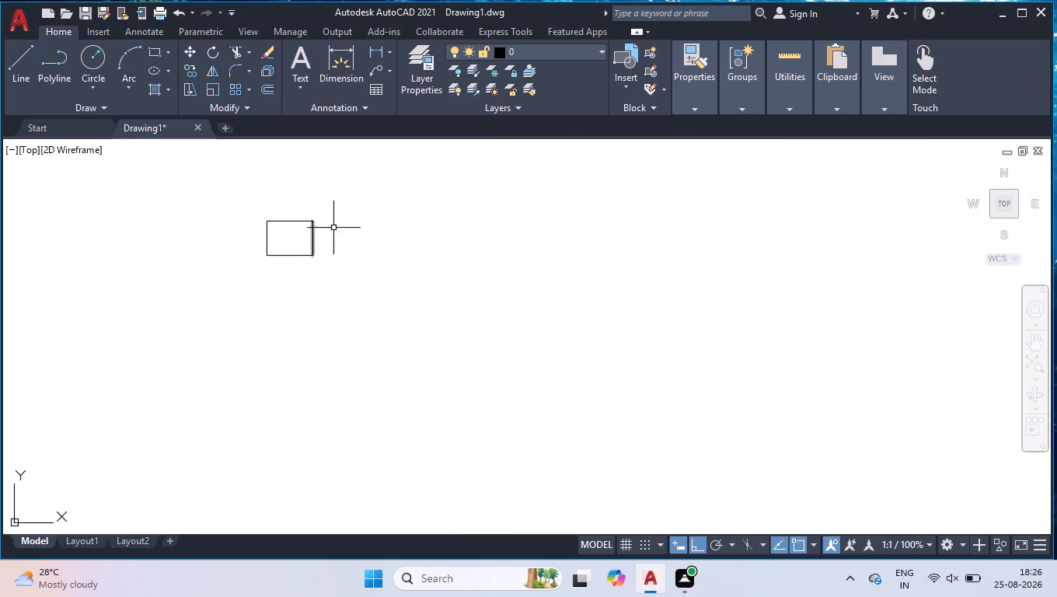
left_click_drag(354, 191, 342, 214)
left_click(134, 327)
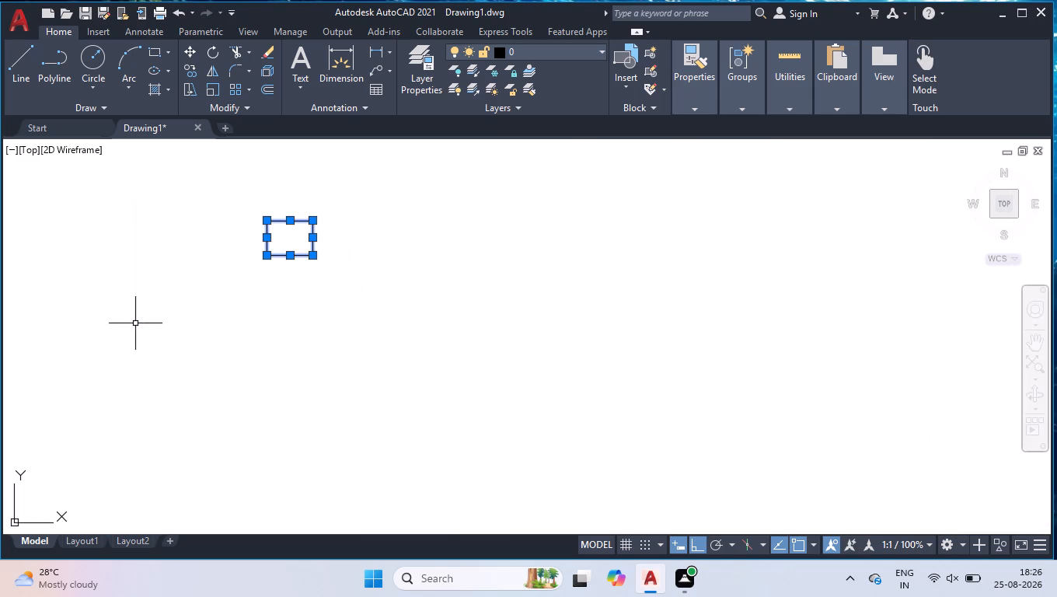
key("j")
key("Return")
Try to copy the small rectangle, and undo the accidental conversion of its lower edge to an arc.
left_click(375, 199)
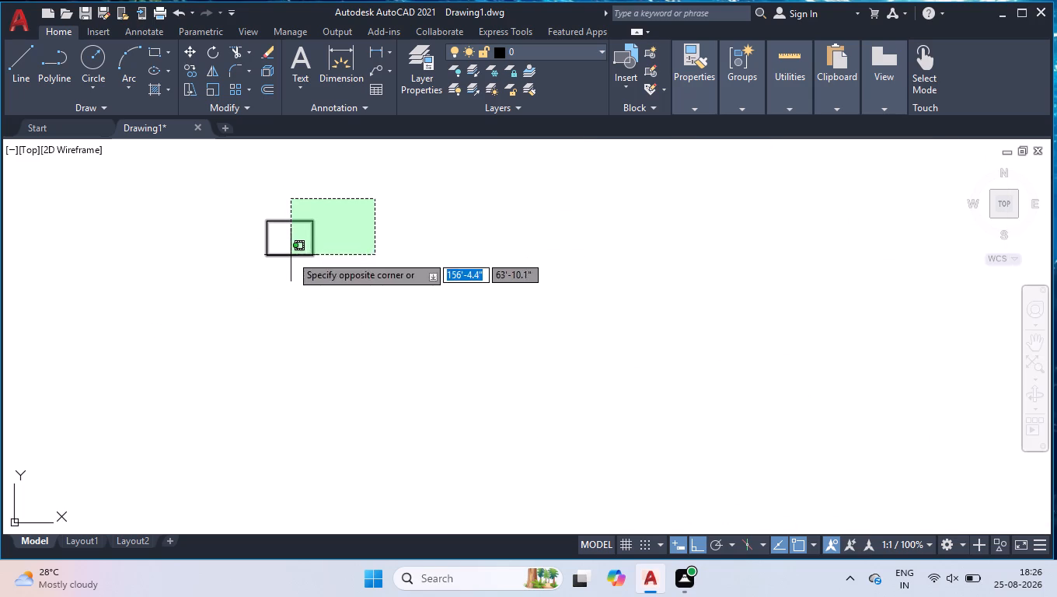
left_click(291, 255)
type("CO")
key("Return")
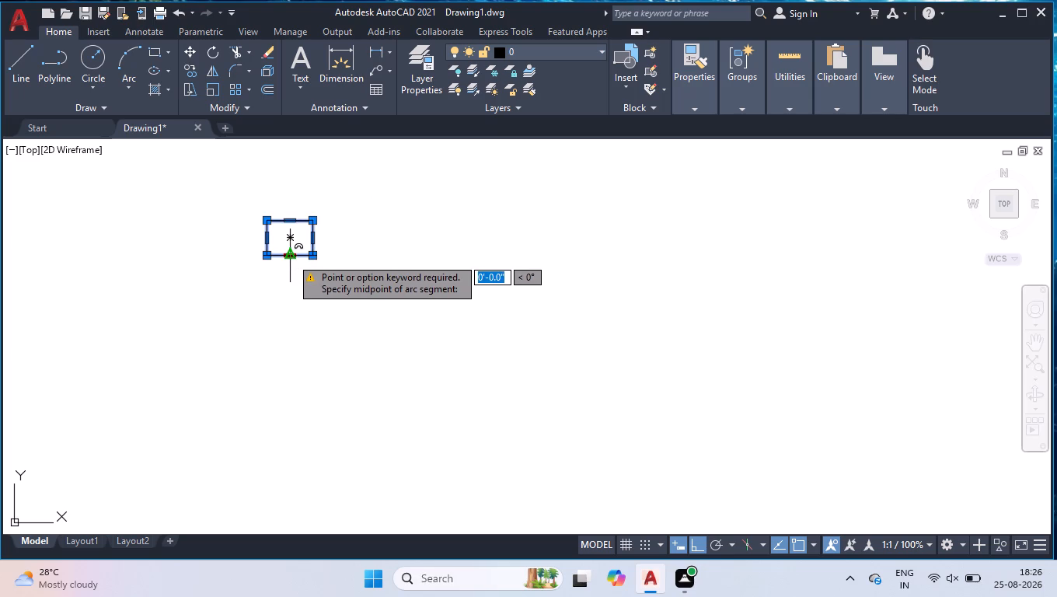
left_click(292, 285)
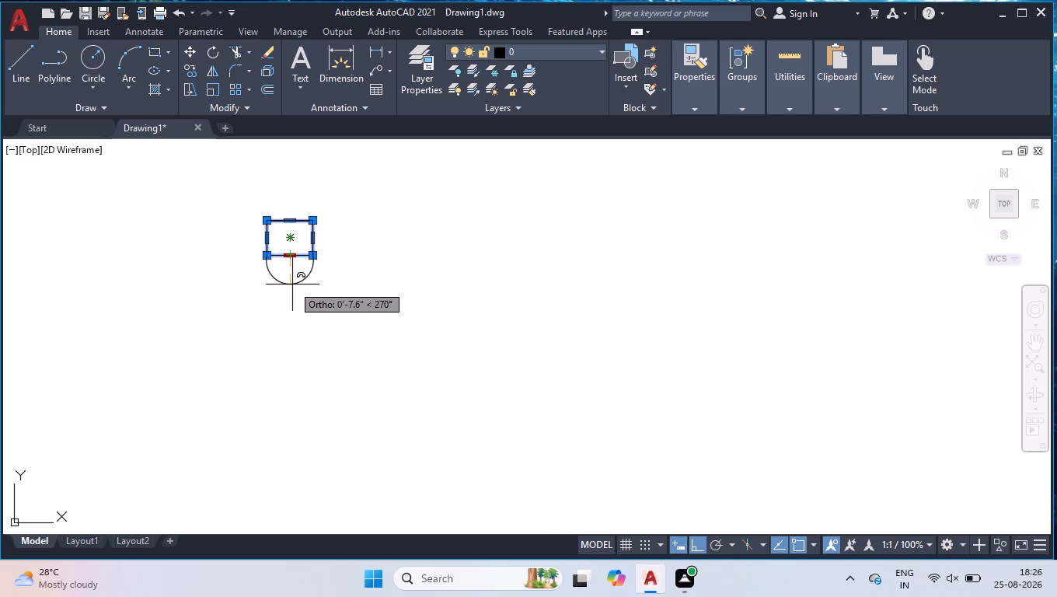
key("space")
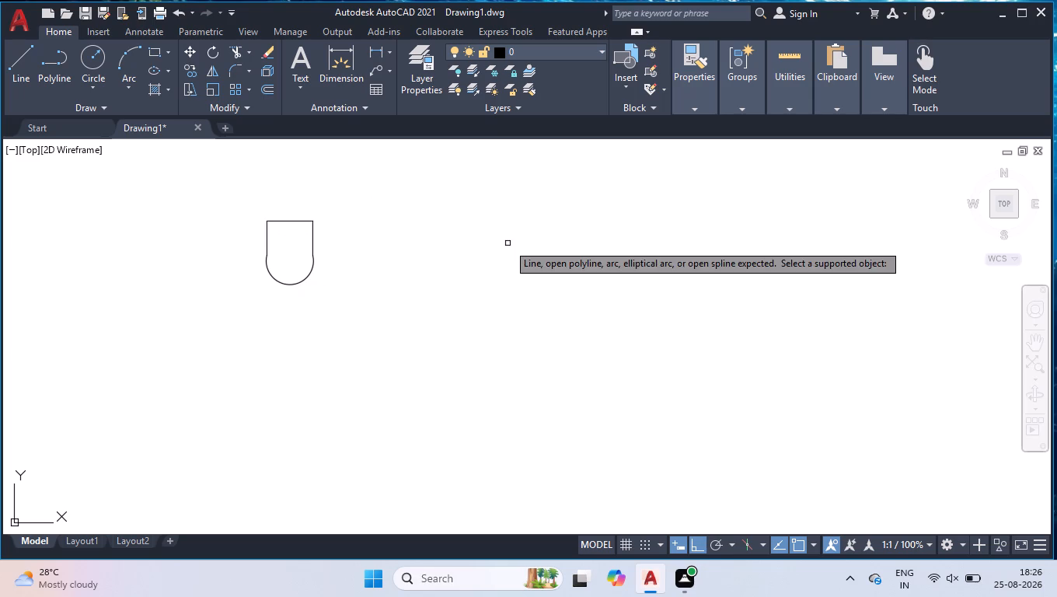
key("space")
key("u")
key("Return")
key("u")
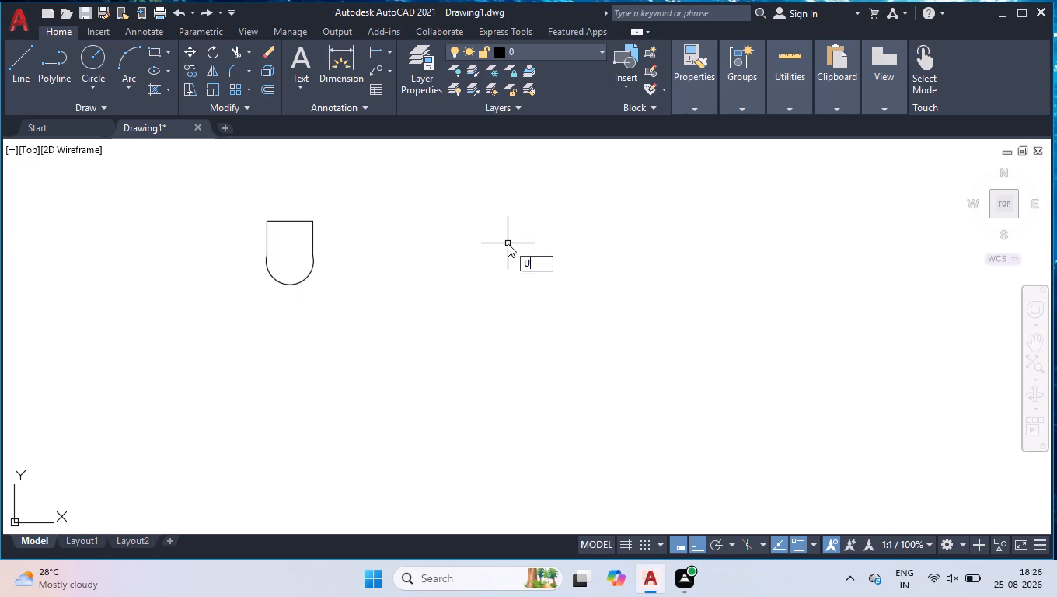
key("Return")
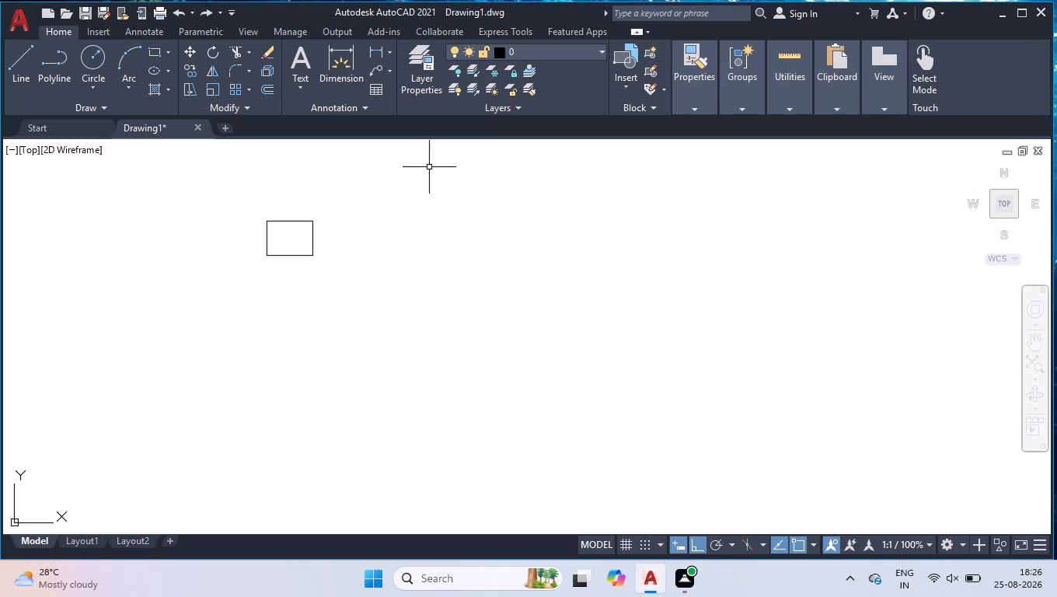
Copy the small rectangle about 6'-3" horizontally to its right, using its centre as base point.
left_click(429, 173)
left_click(216, 300)
type("COP")
key("Return")
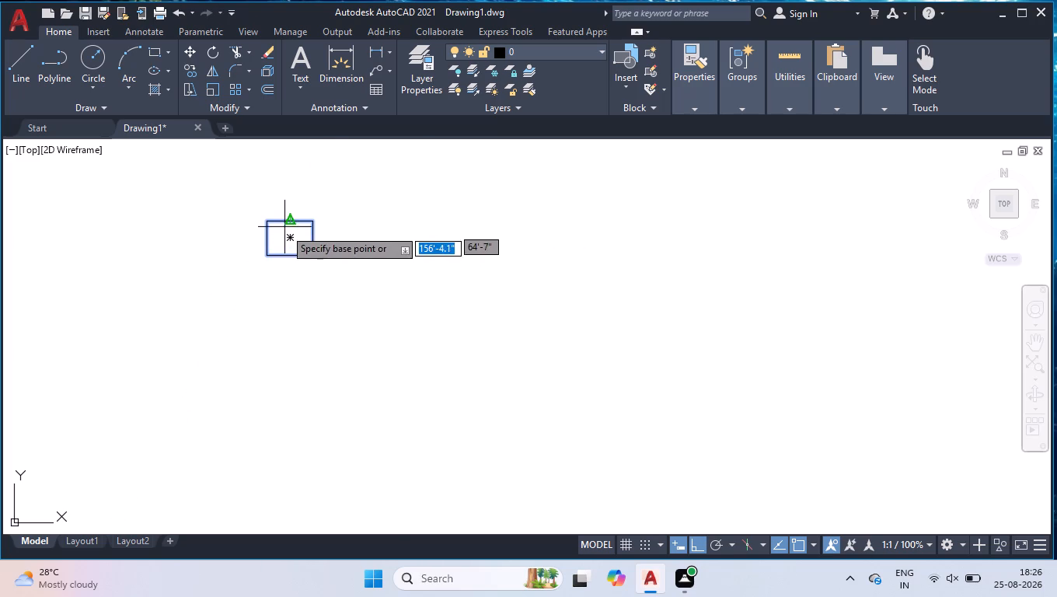
left_click(293, 234)
left_click(578, 270)
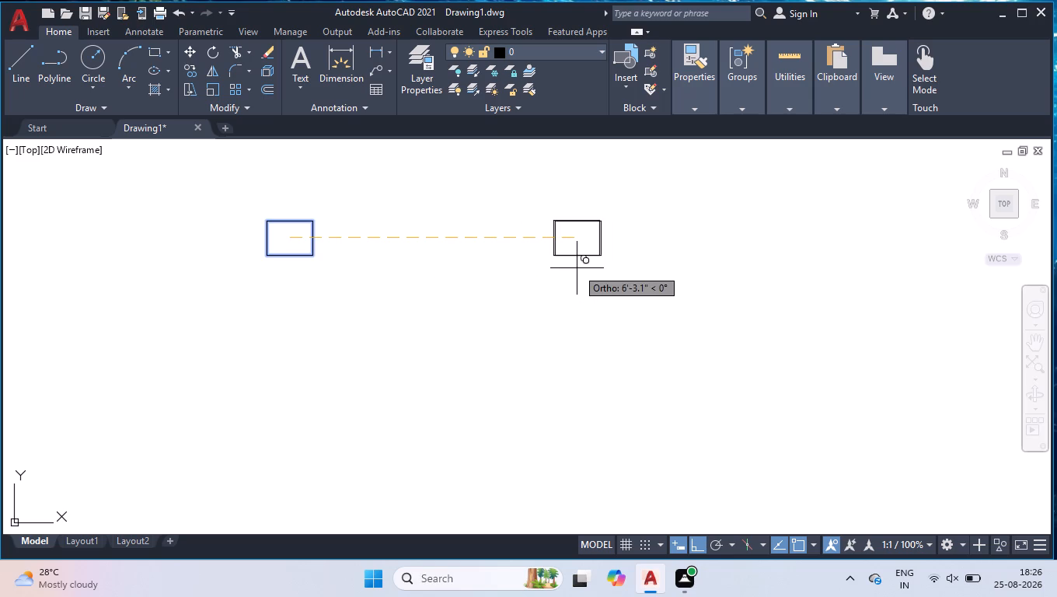
key("Return")
Rotate the copied rectangle by 270° about a point below it so that its long side stands vertical.
left_click(623, 208)
left_click(563, 325)
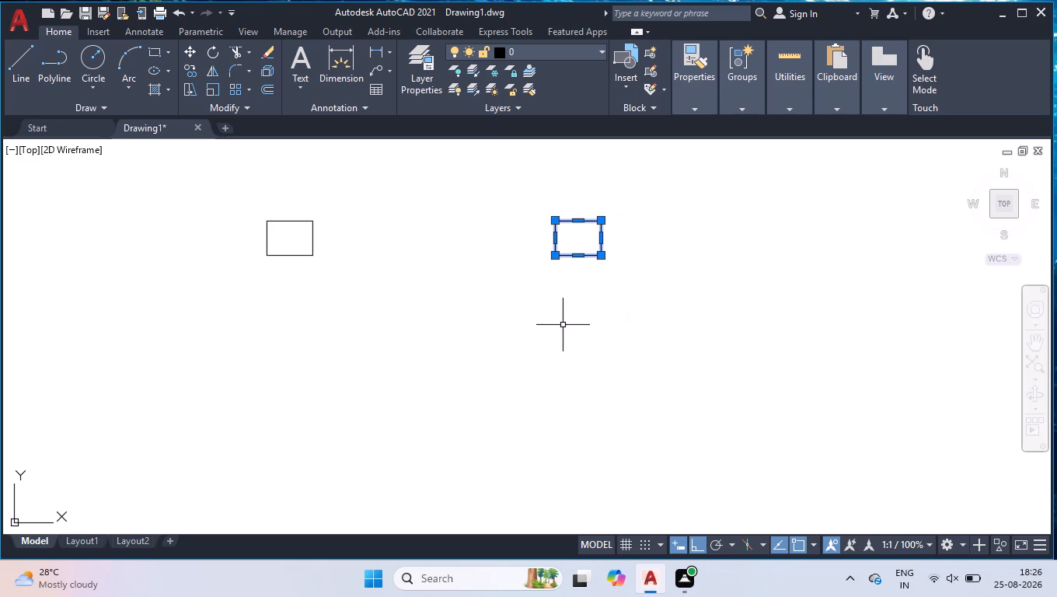
type("RO")
key("Return")
left_click(567, 310)
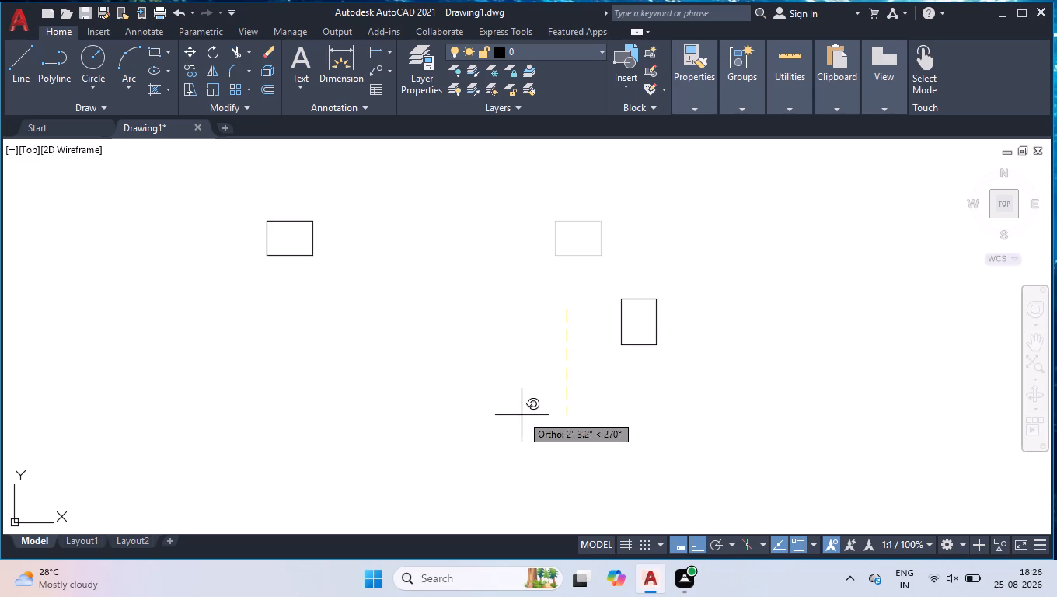
left_click(523, 416)
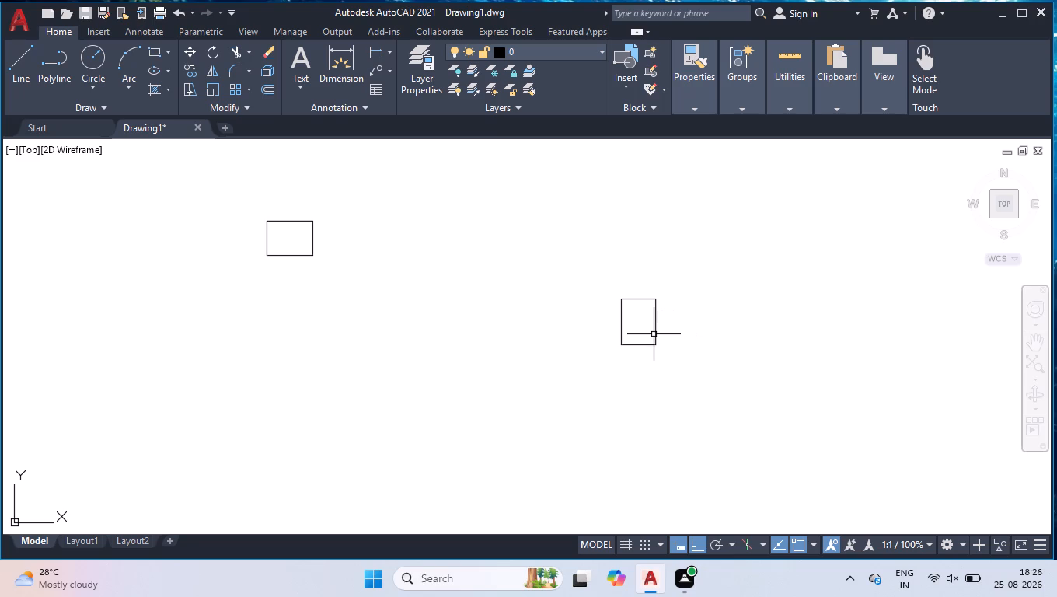
Copy the upright rectangle by its top-left corner to the plan's top-left outer corner and to the left wall at the cross wall above the stairs.
left_click(665, 278)
left_click(573, 396)
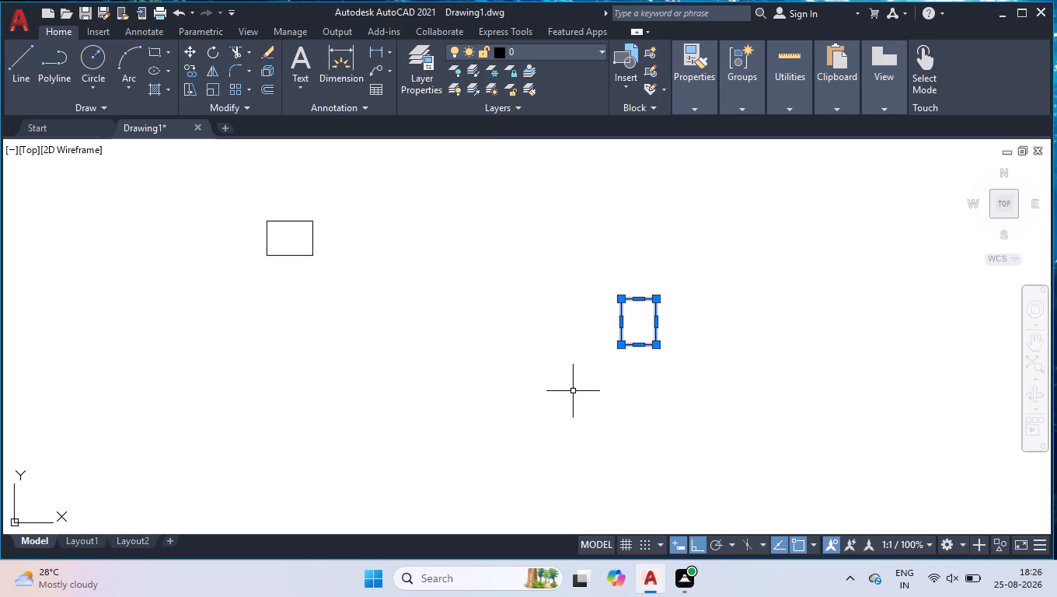
type("CO")
key("Return")
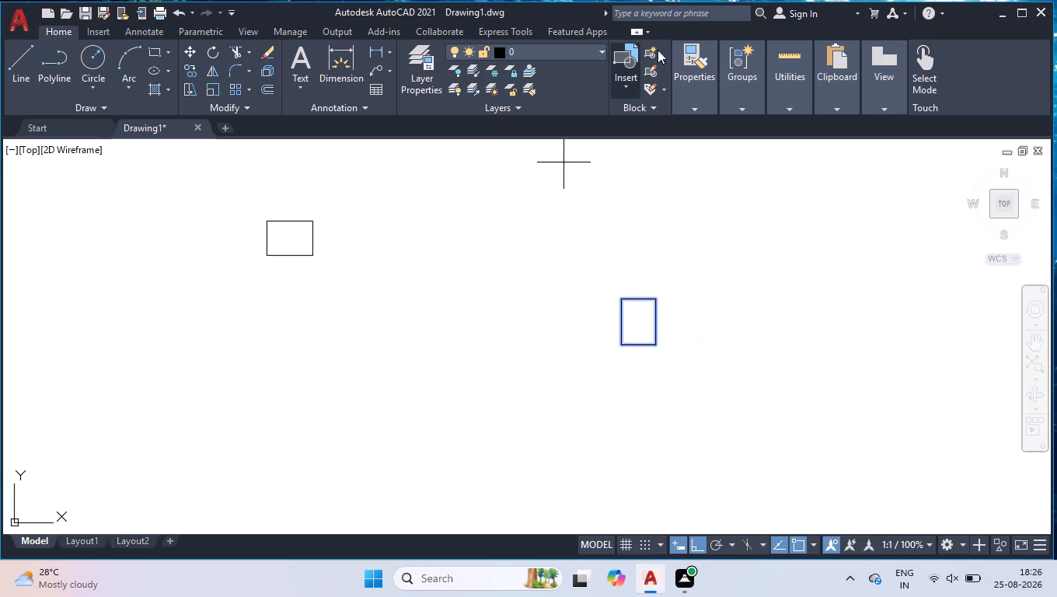
left_click(623, 298)
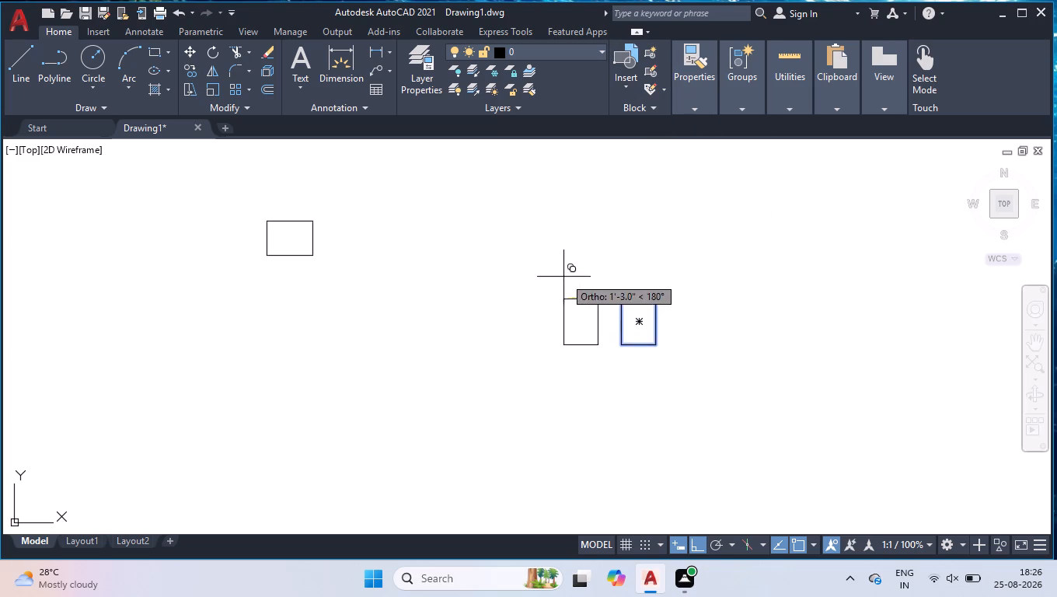
scroll(563, 280, "down", 4)
left_click(716, 543)
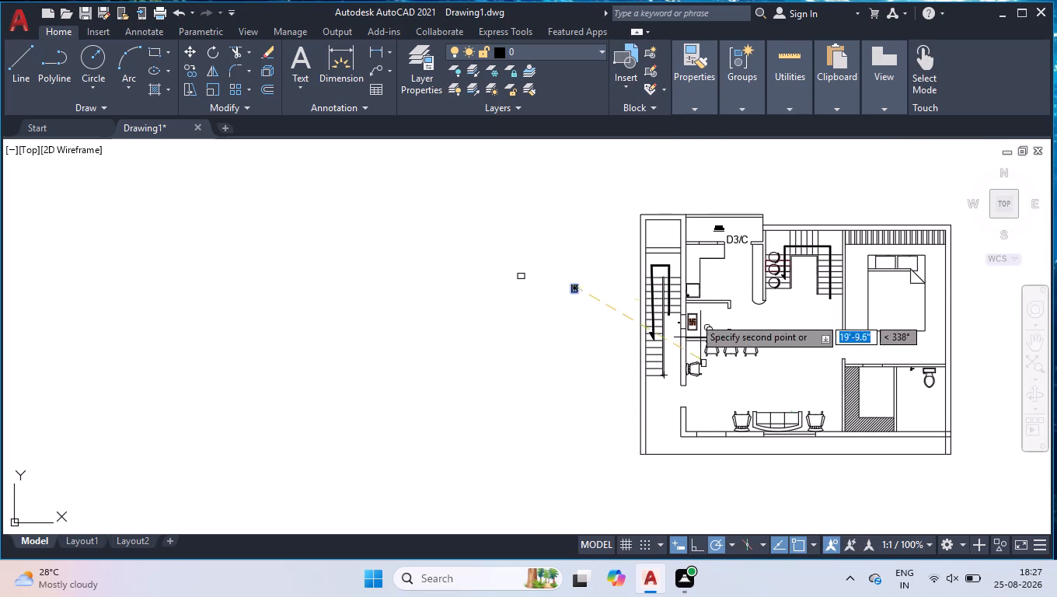
scroll(670, 216, "up", 4)
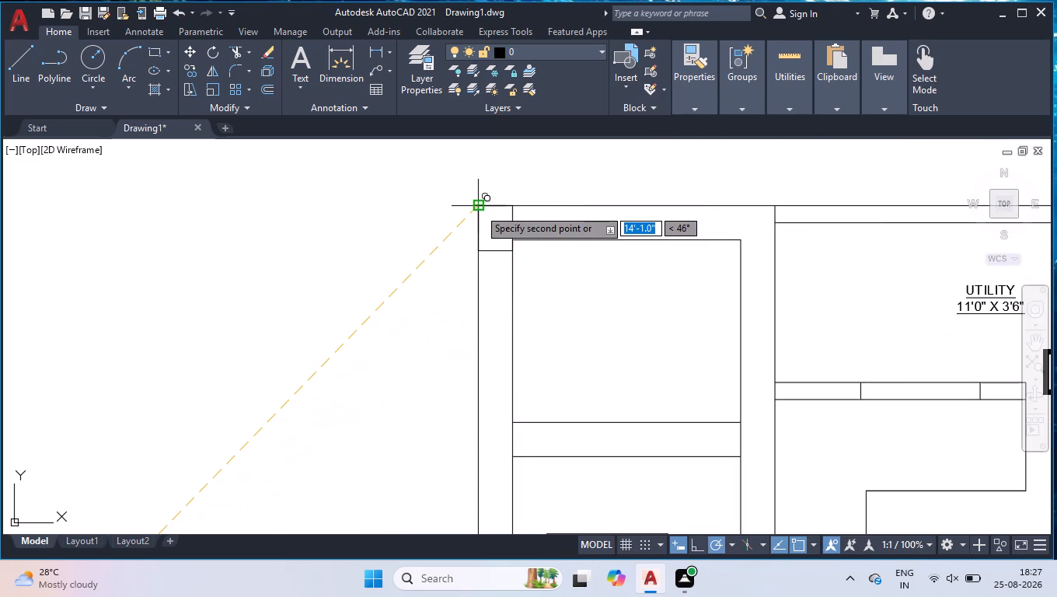
left_click(477, 208)
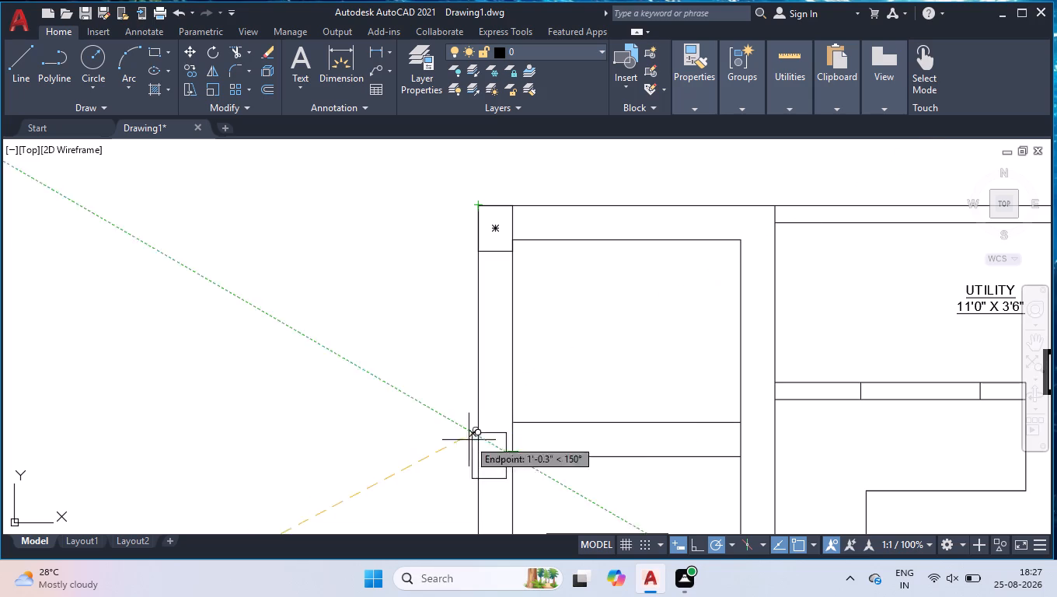
scroll(473, 449, "up", 3)
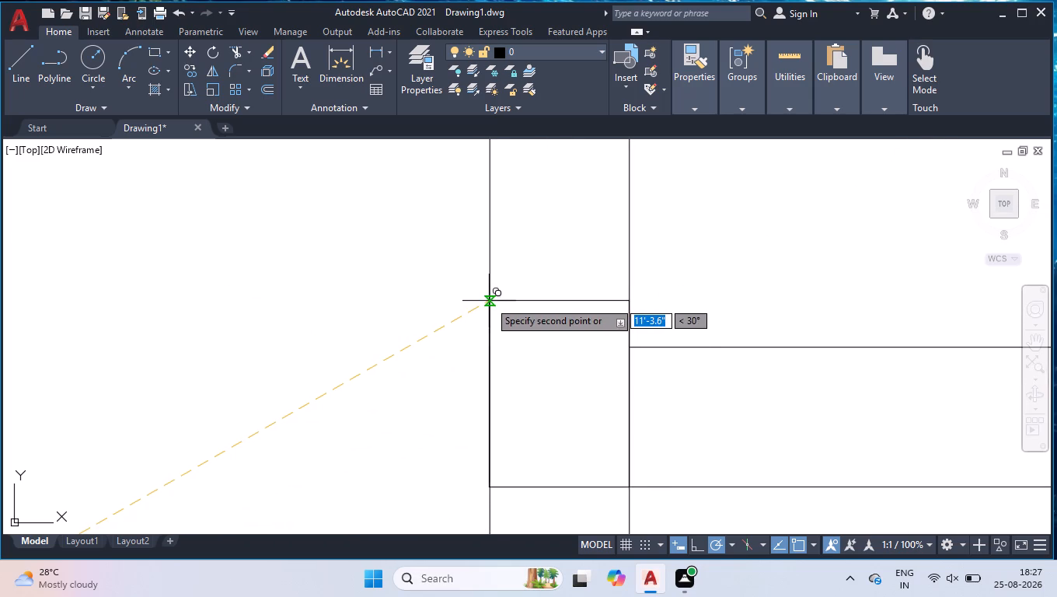
left_click(489, 301)
Place two more copies of the upright rectangle on the left outer wall, beside the lower stair treads and at the plan's bottom-left corner.
scroll(576, 263, "down", 2)
scroll(622, 204, "down", 3)
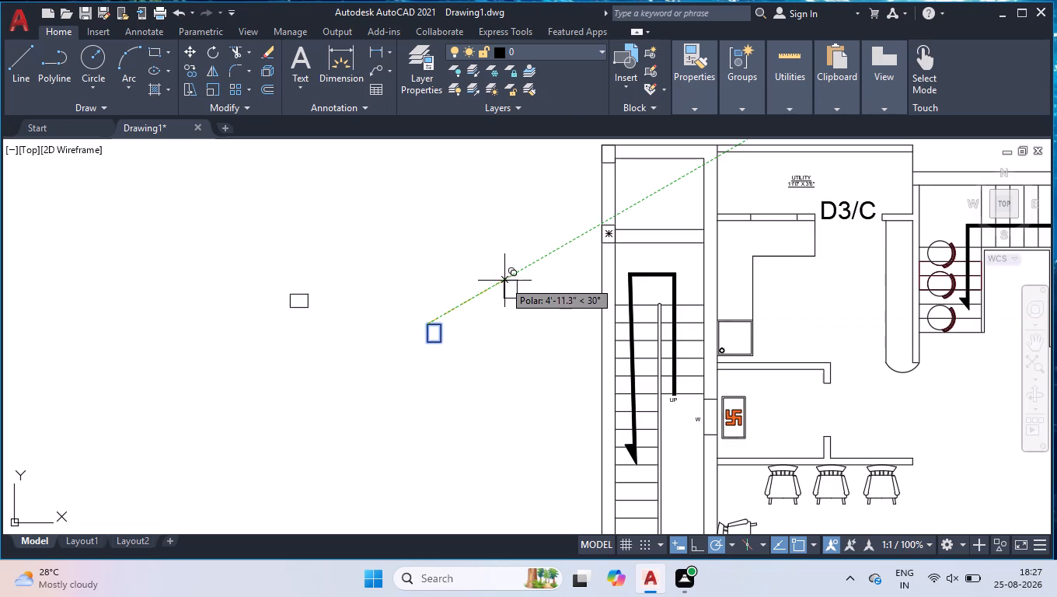
scroll(508, 282, "down", 2)
scroll(568, 411, "up", 4)
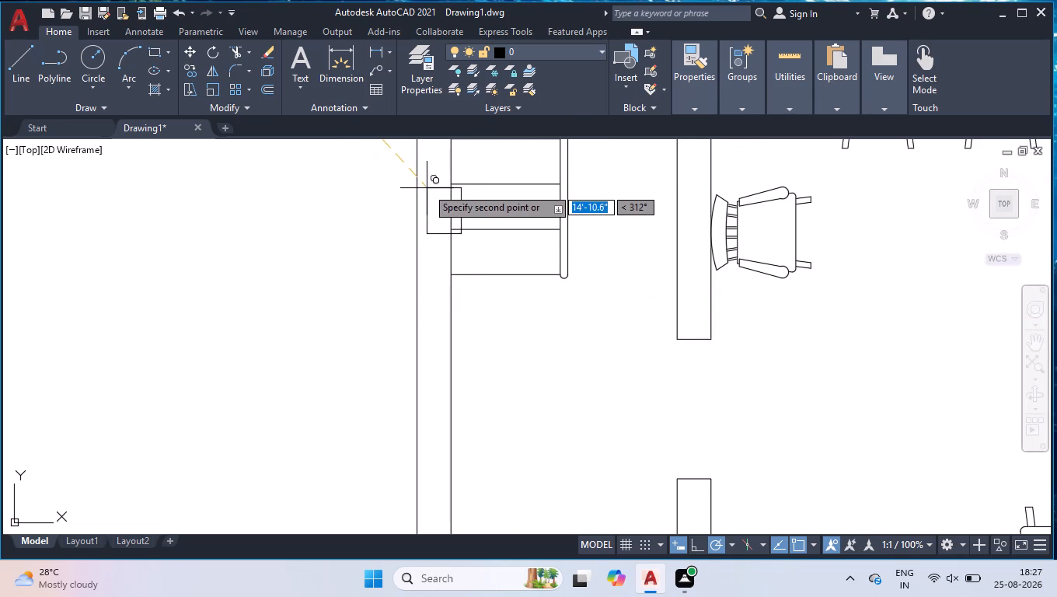
left_click(416, 182)
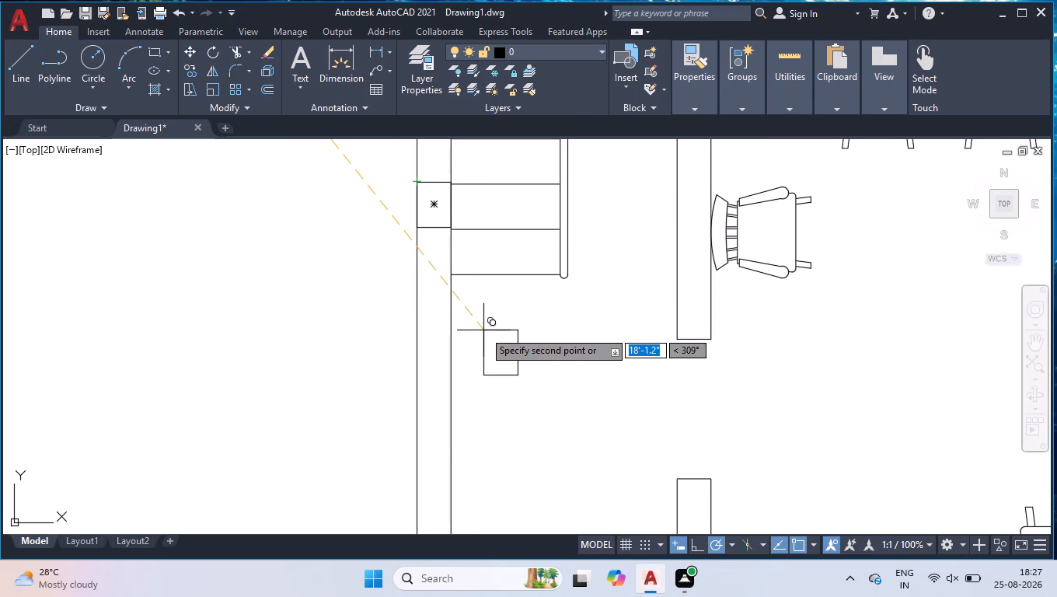
scroll(588, 346, "down", 3)
scroll(549, 444, "up", 4)
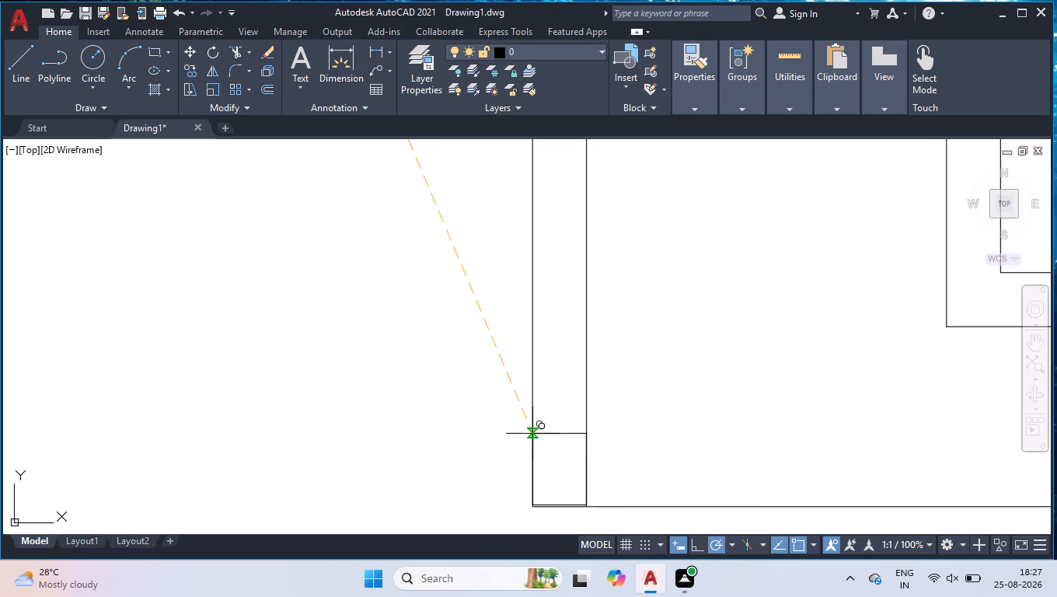
left_click(532, 436)
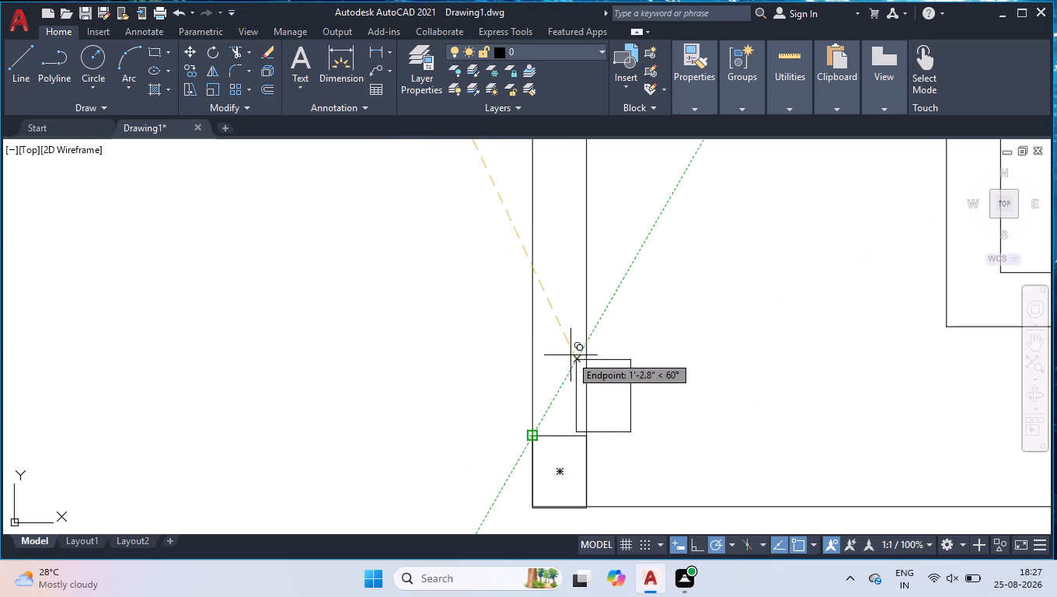
Place a copy of the upright rectangle on the wall right of the stairs, where the partition below the kitchen sink meets it.
scroll(581, 339, "down", 1)
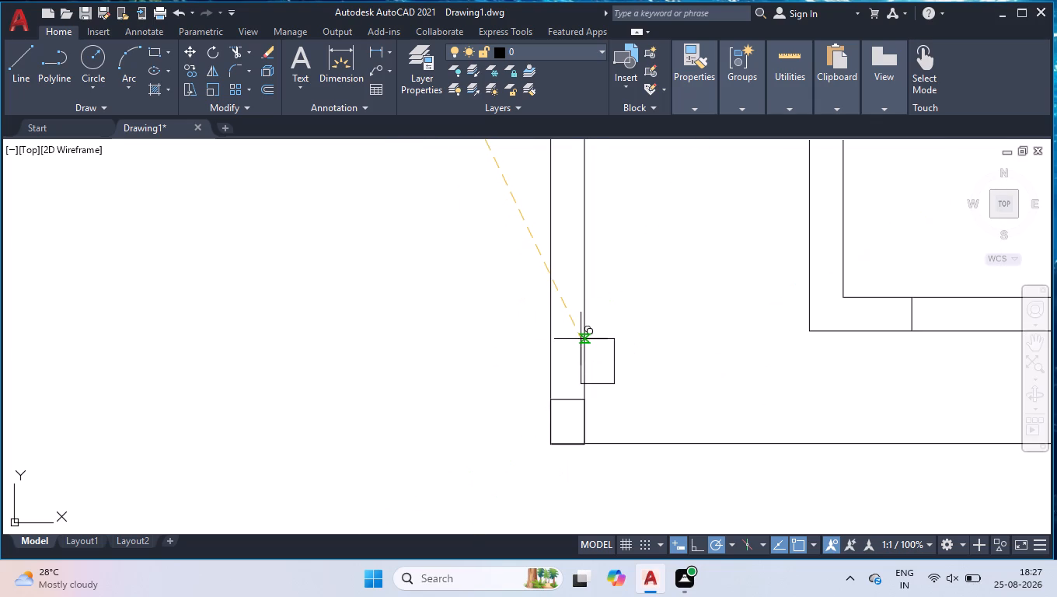
scroll(582, 334, "down", 3)
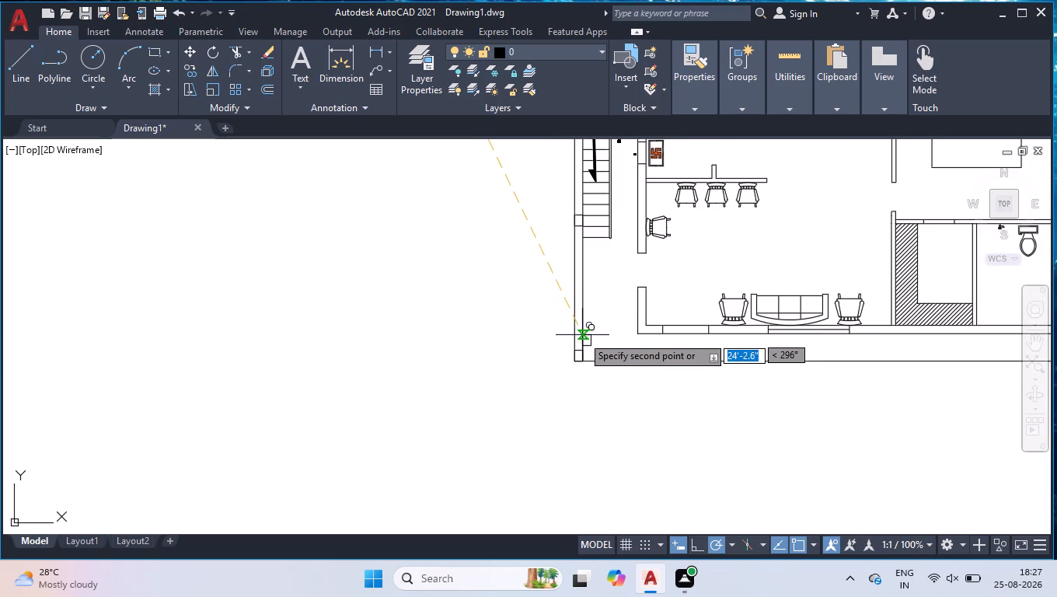
scroll(605, 312, "down", 2)
scroll(623, 242, "up", 4)
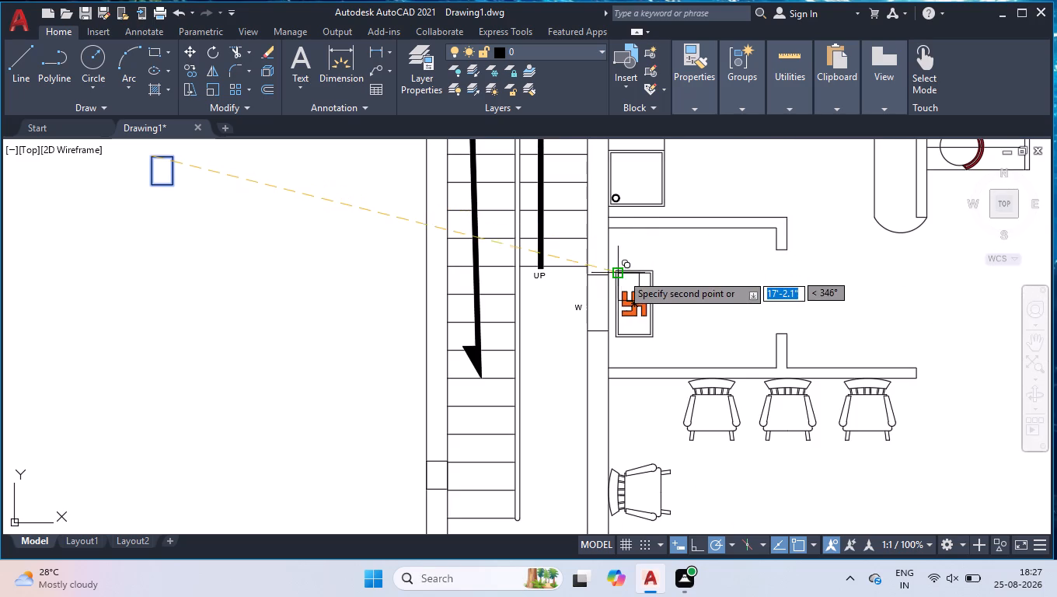
scroll(595, 197, "up", 3)
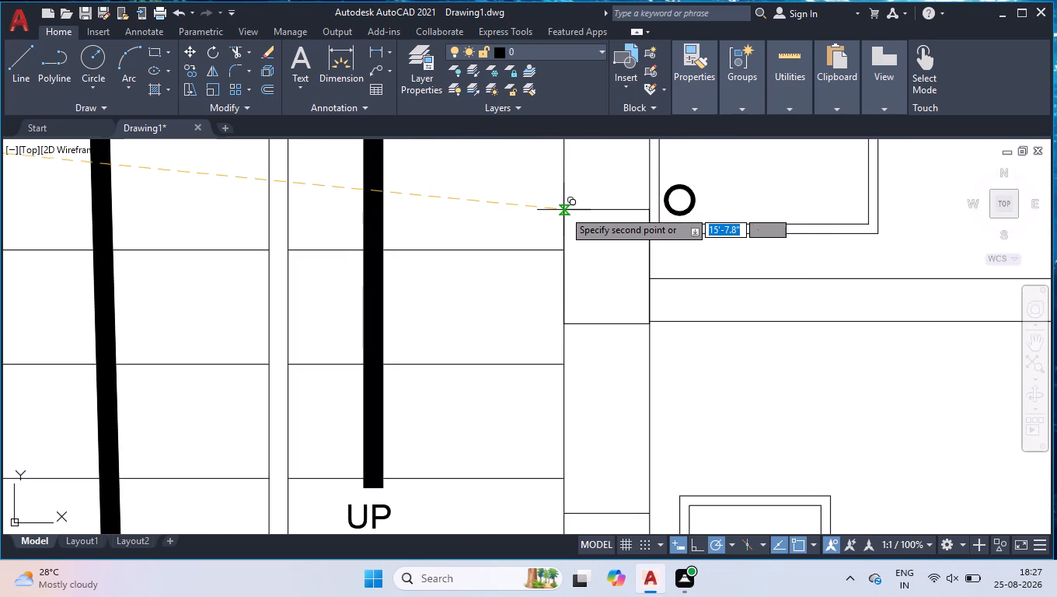
left_click(563, 208)
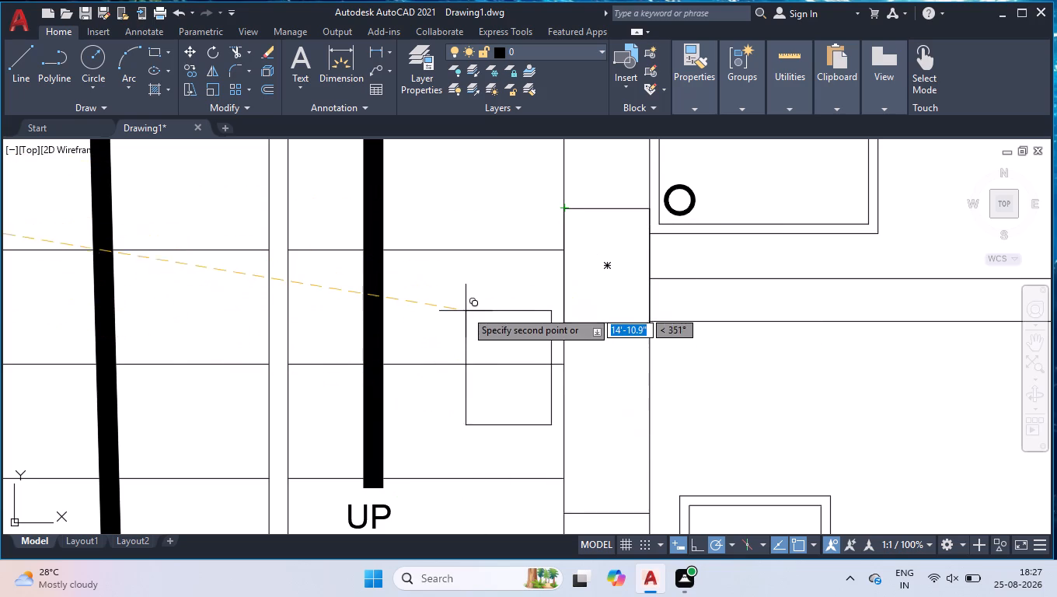
Place another copy on the same wall, beside the side-facing chair and just above the door opening.
scroll(470, 298, "down", 2)
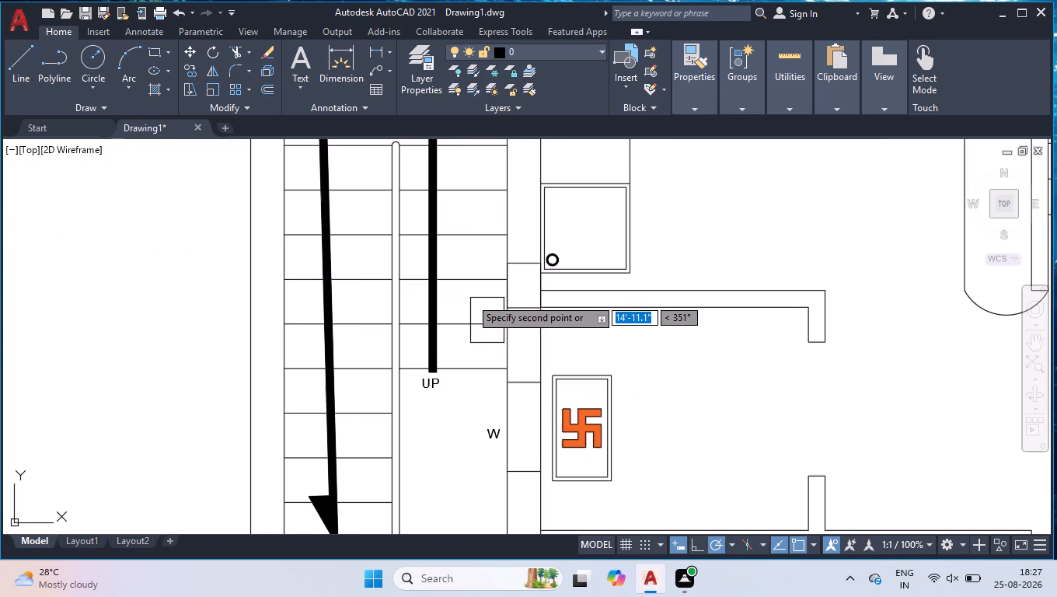
scroll(626, 319, "down", 3)
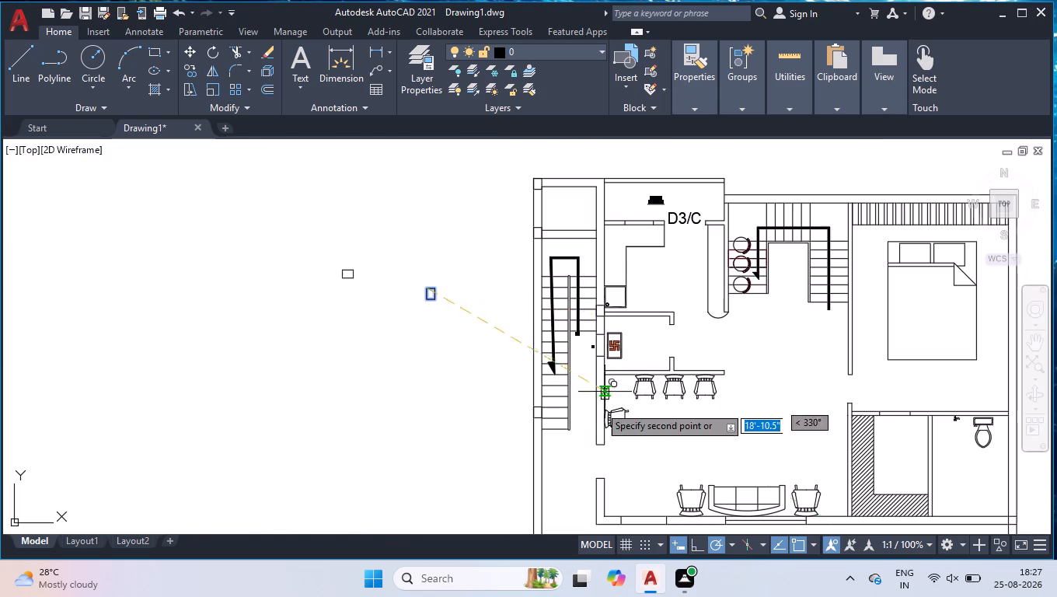
scroll(589, 437, "up", 6)
scroll(618, 393, "down", 4)
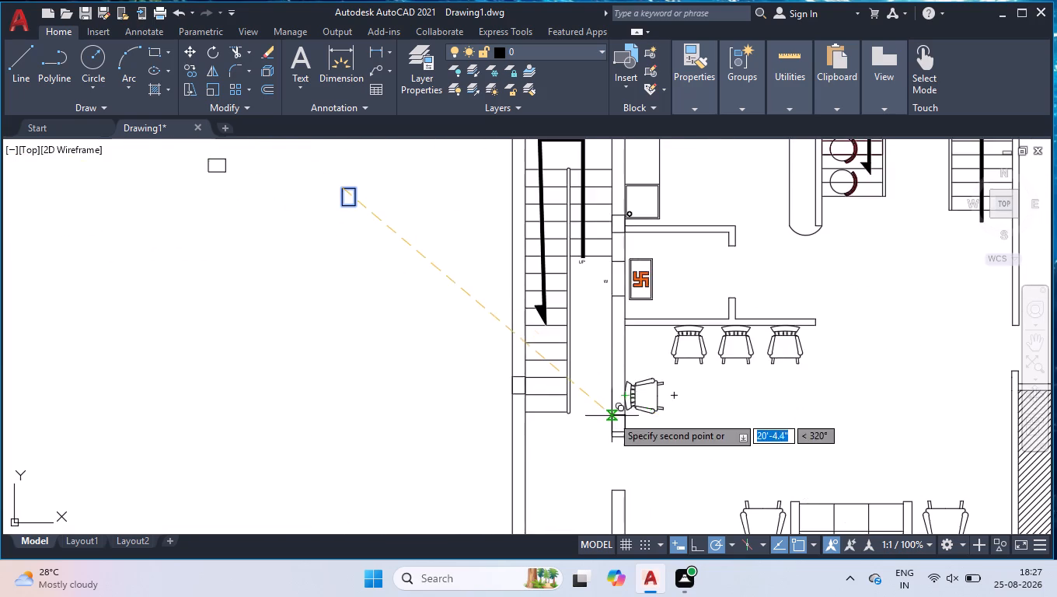
scroll(612, 417, "up", 5)
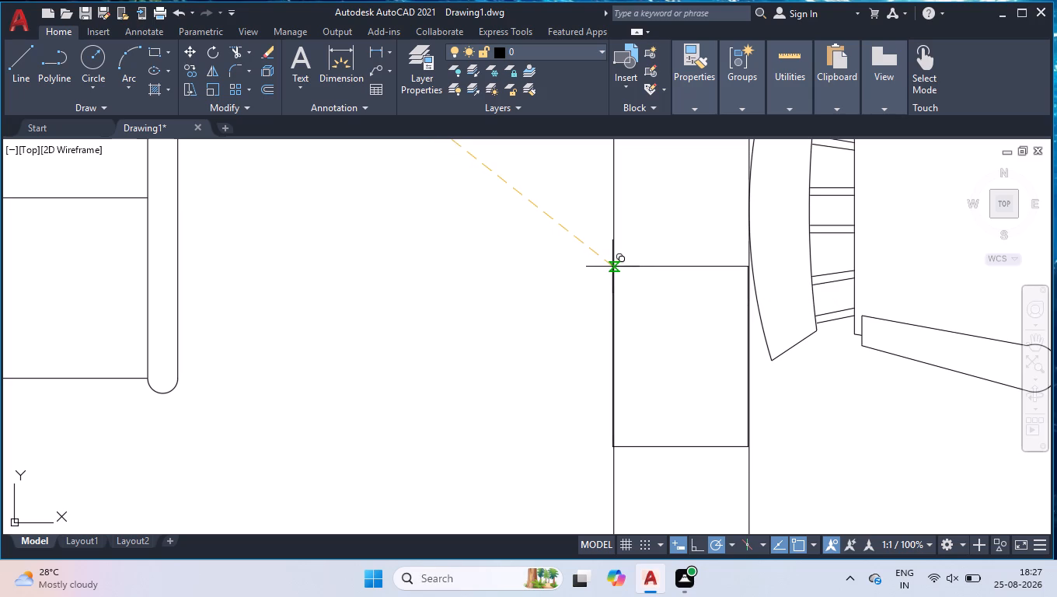
scroll(612, 267, "down", 3)
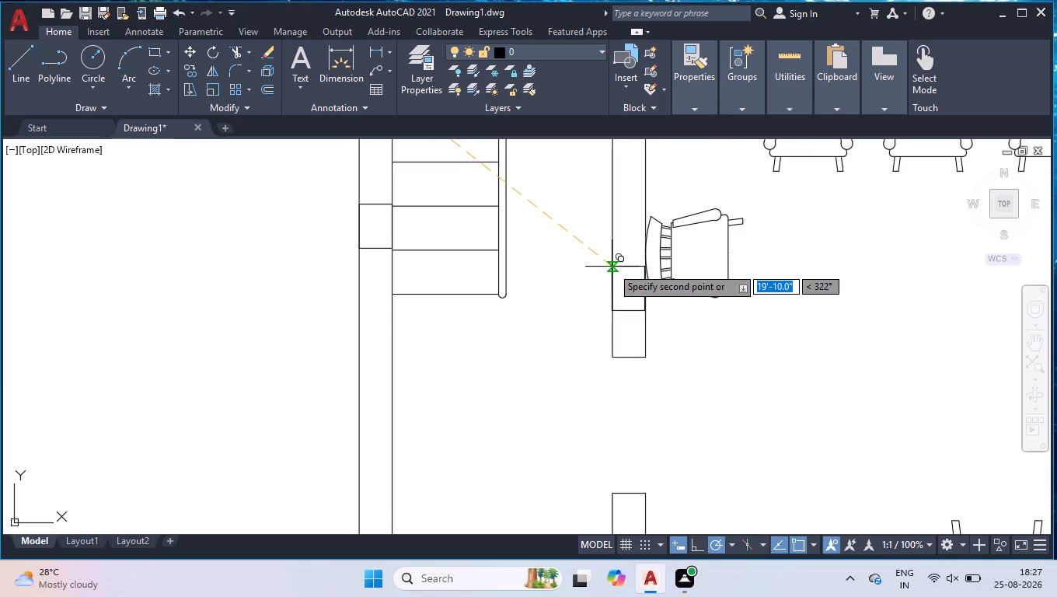
scroll(595, 196, "up", 2)
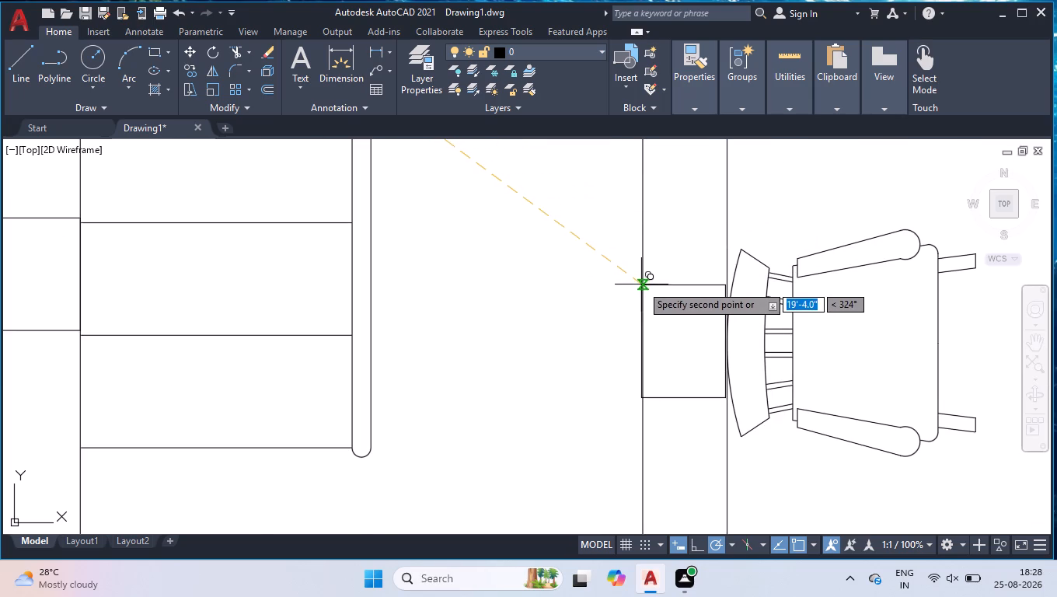
left_click(640, 282)
Place a copy at the living room's bottom-left wall corner and finish copying.
scroll(671, 273, "down", 2)
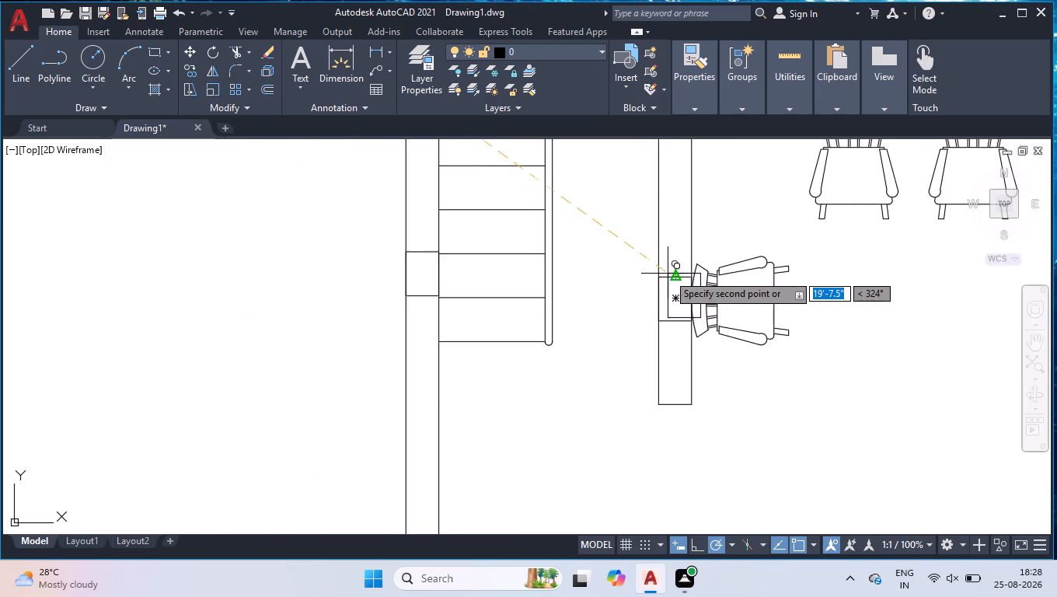
scroll(665, 271, "down", 3)
scroll(660, 380, "up", 4)
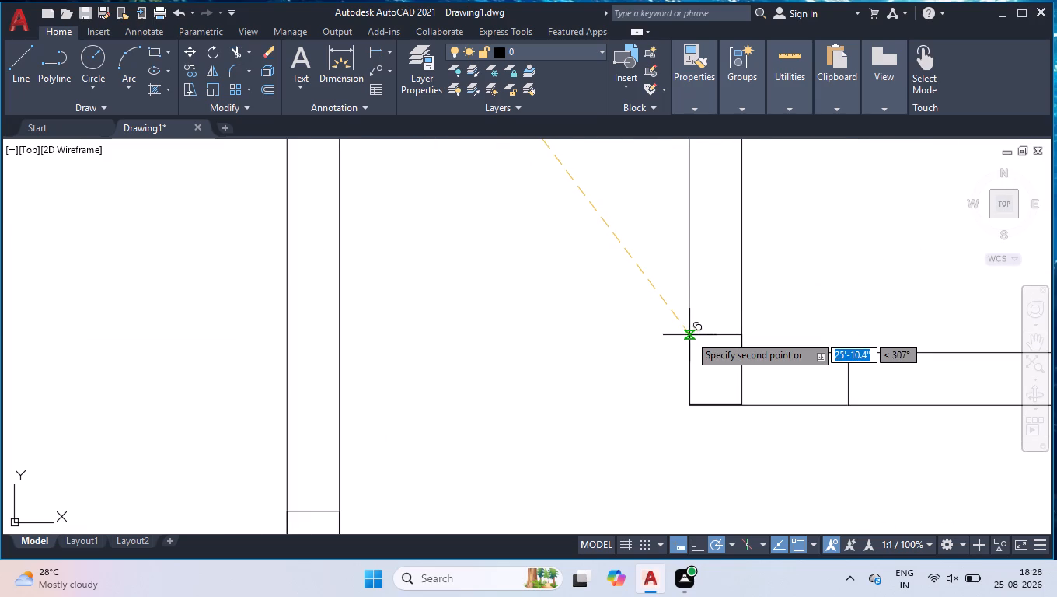
left_click(689, 336)
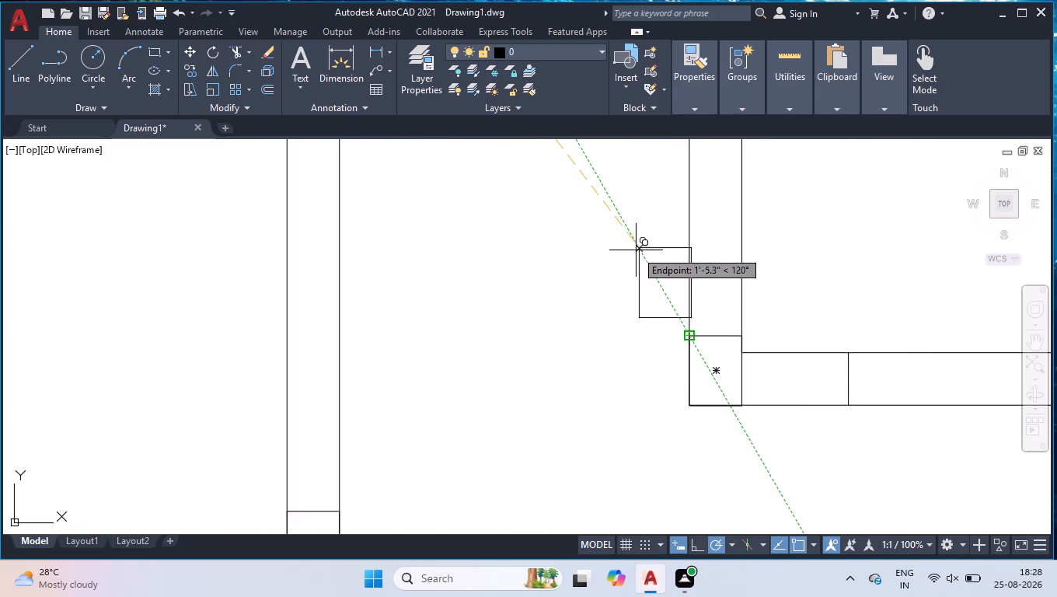
scroll(635, 251, "down", 4)
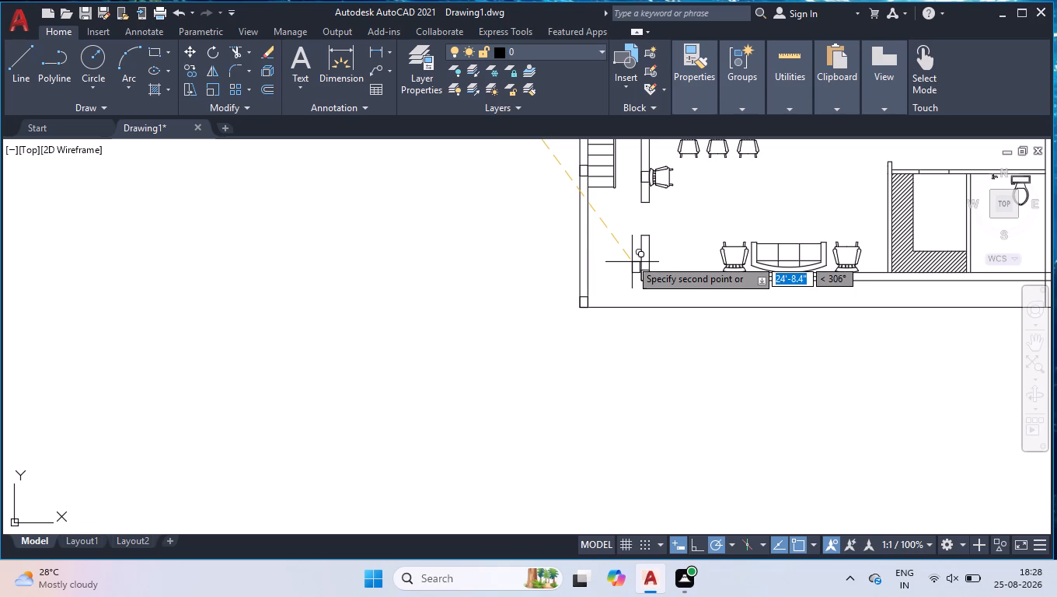
key("Return")
Move the column at the plan's bottom-left outer corner up so its bottom-right corner lies on the bottom boundary line.
scroll(668, 319, "down", 1)
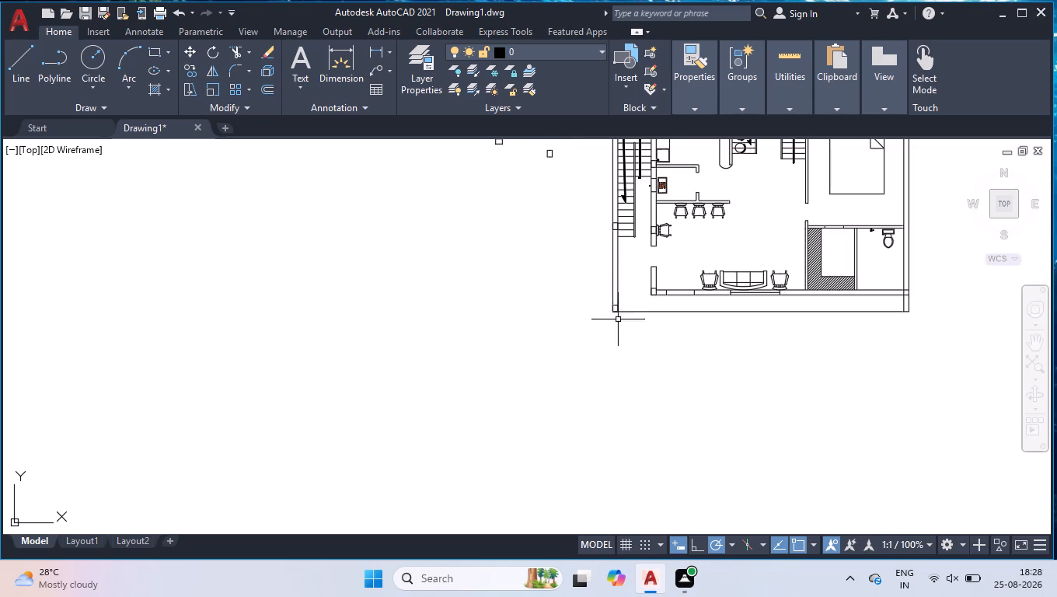
scroll(635, 312, "up", 4)
scroll(525, 268, "up", 4)
scroll(523, 291, "down", 3)
scroll(509, 365, "up", 4)
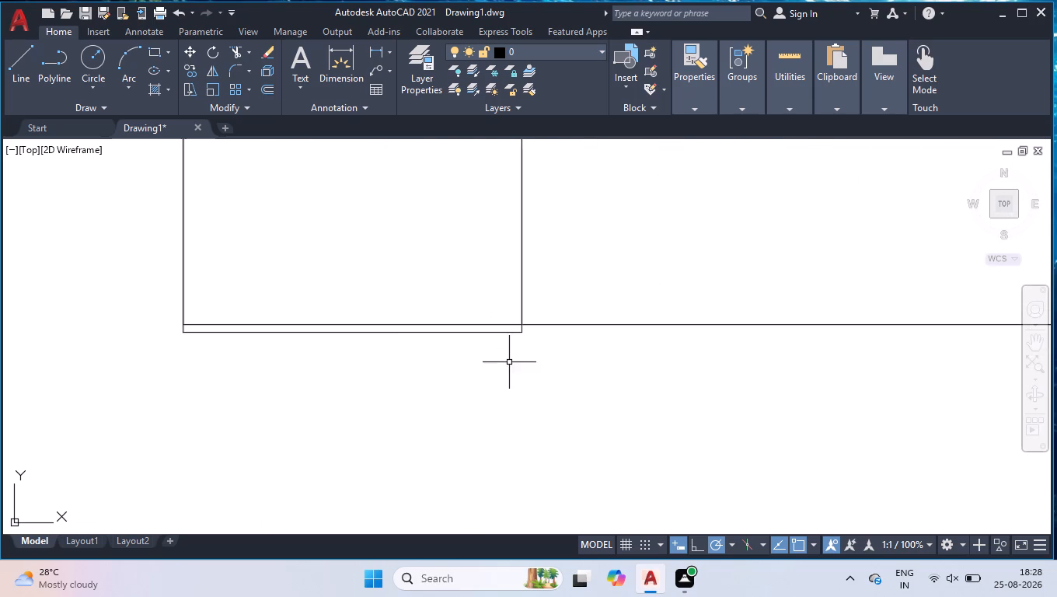
type("MOV")
key("Return")
left_click(494, 332)
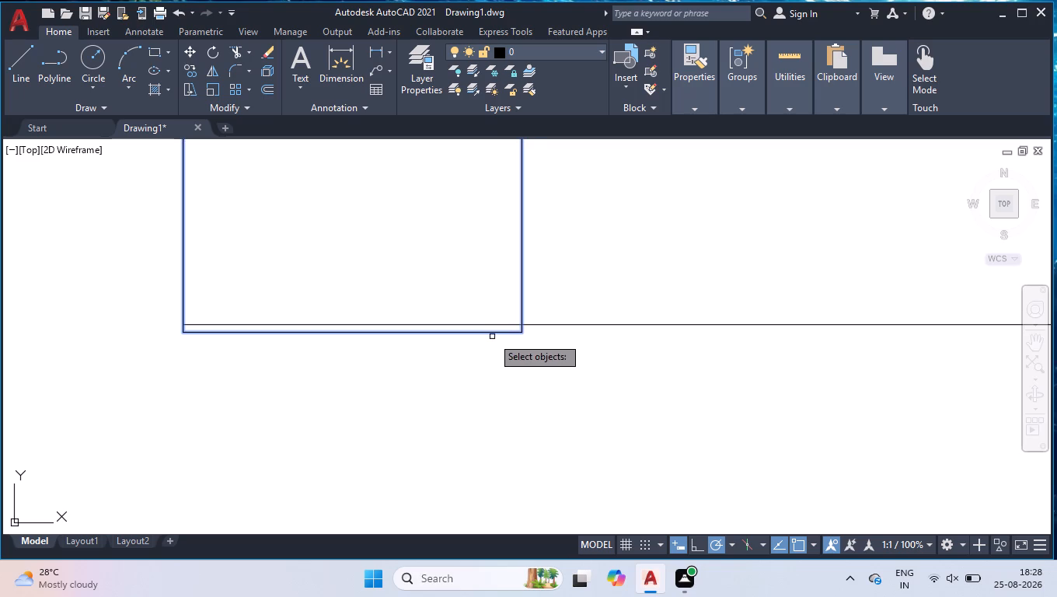
key("Return")
left_click(522, 333)
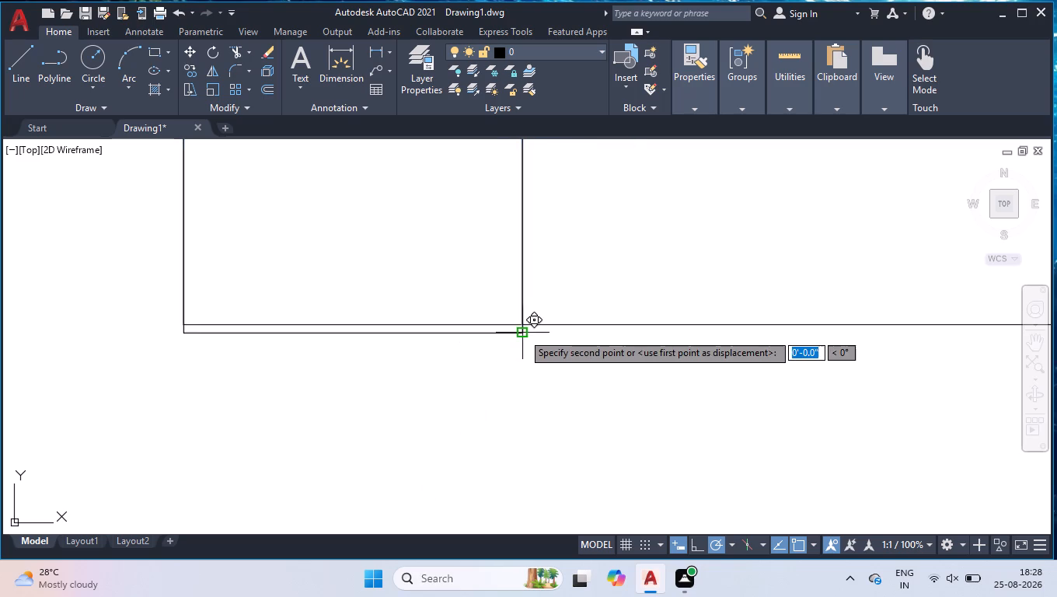
left_click(521, 324)
scroll(532, 360, "down", 6)
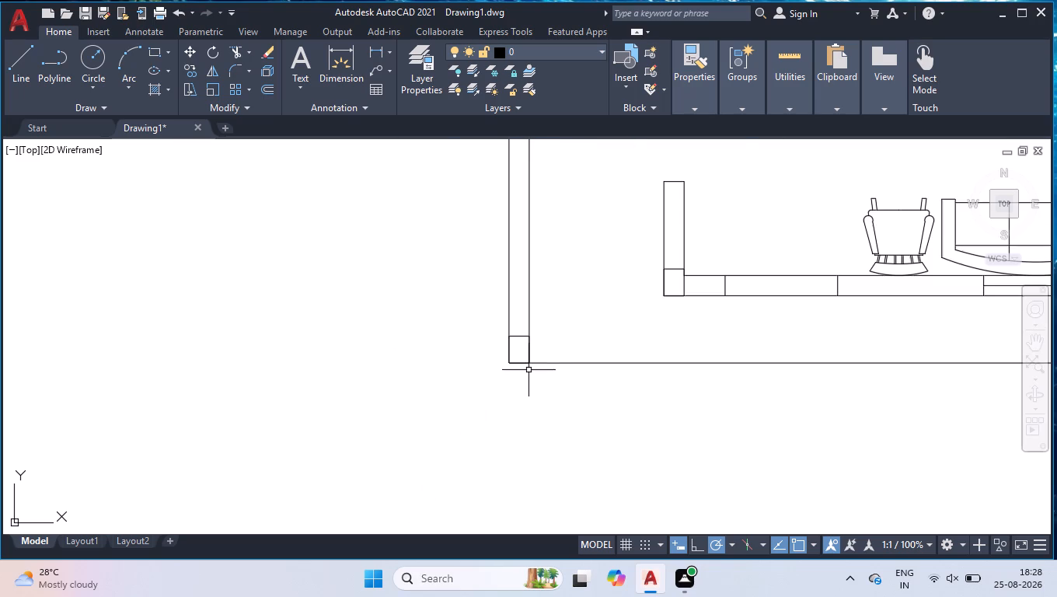
Move the column at the living room's bottom-left corner up so its bottom edge lies on the wall's outer line.
scroll(675, 278, "up", 5)
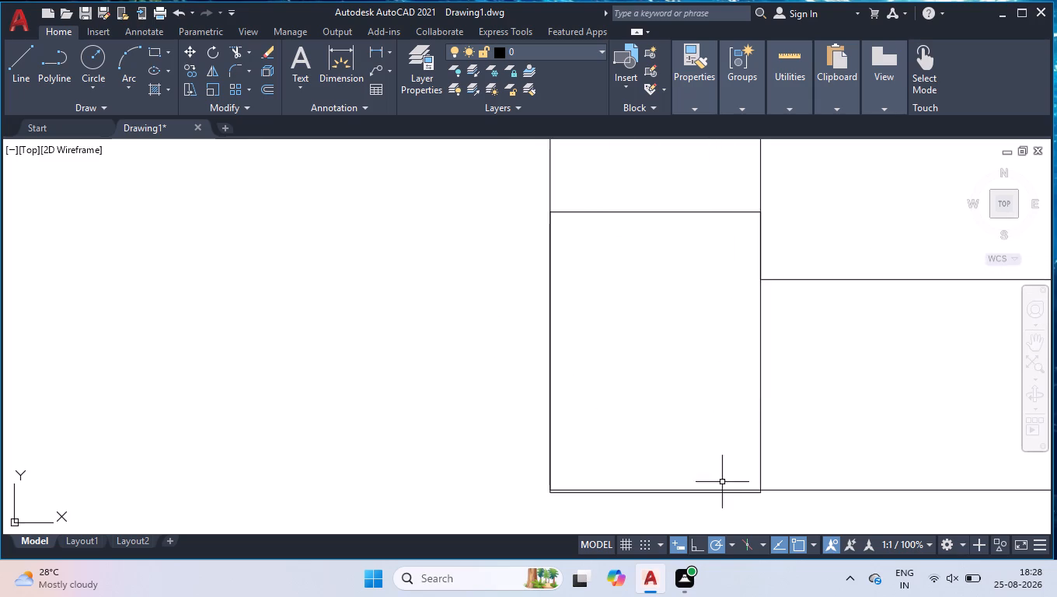
scroll(752, 487, "up", 4)
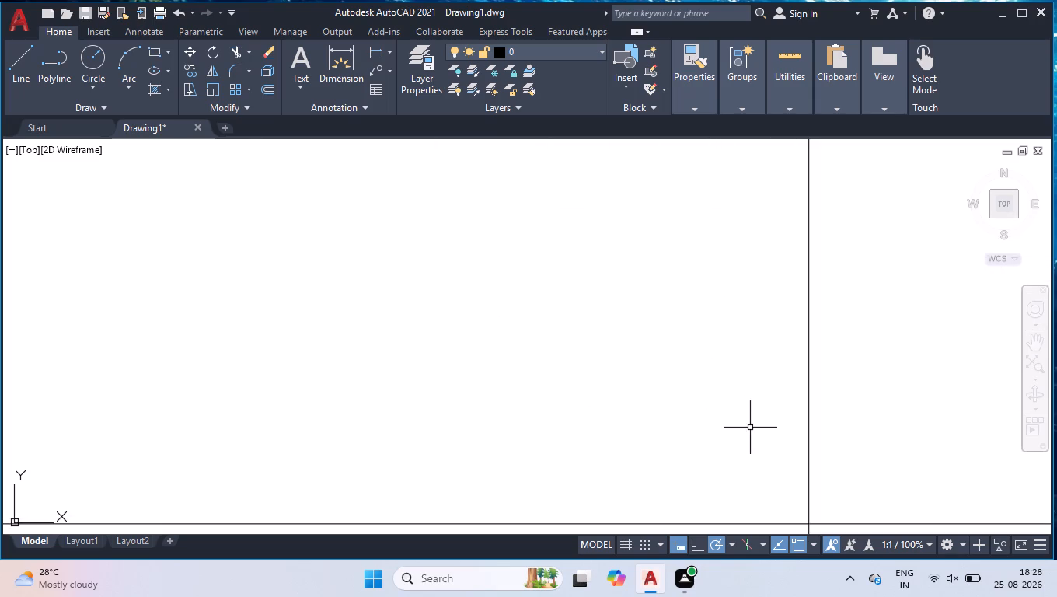
scroll(749, 402, "down", 3)
scroll(741, 487, "up", 3)
key("space")
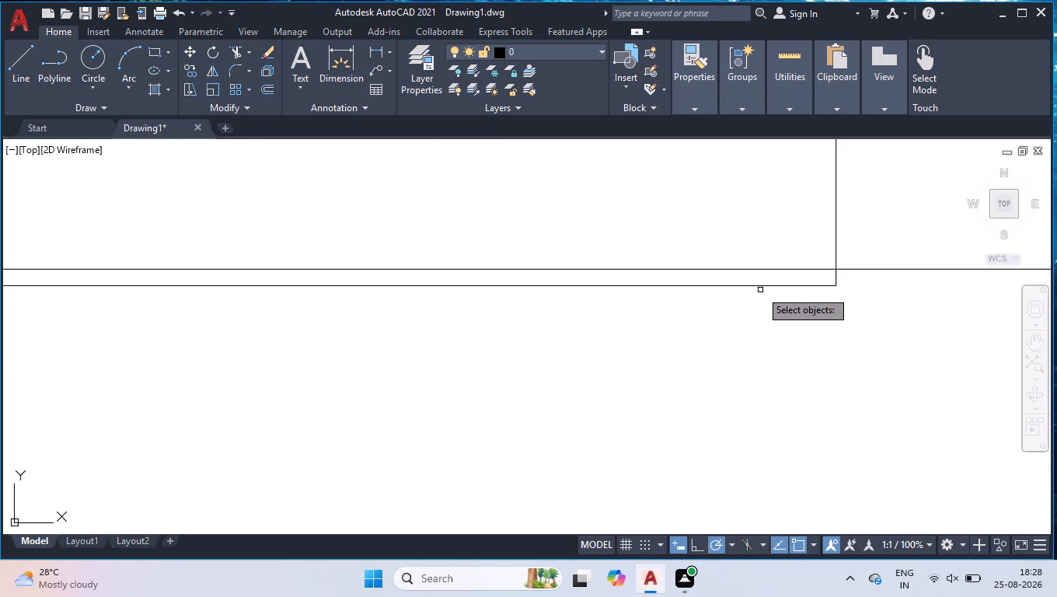
left_click(760, 290)
left_click(729, 280)
key("space")
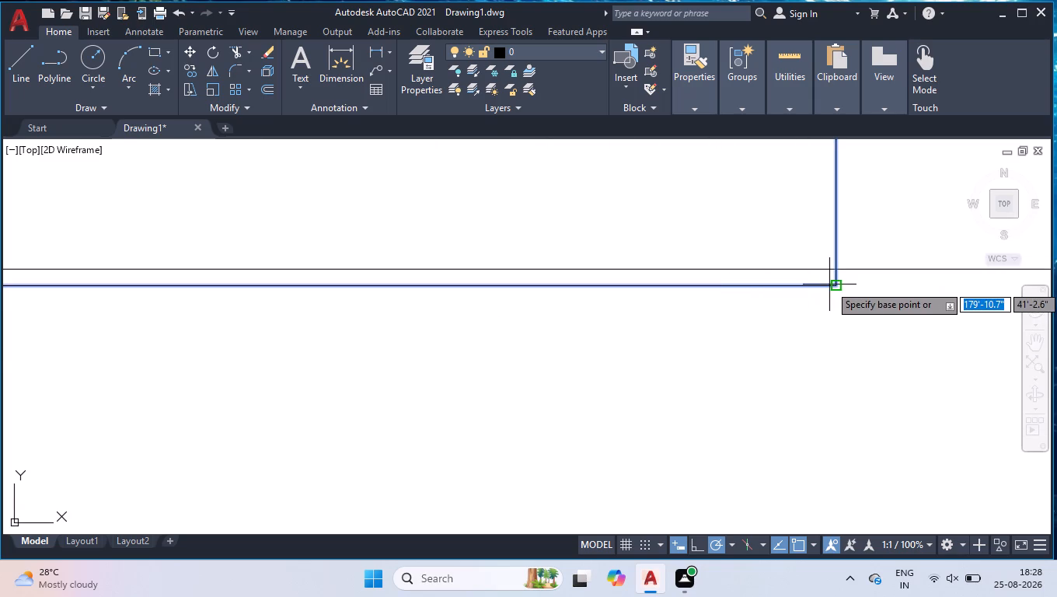
left_click(835, 285)
left_click(839, 271)
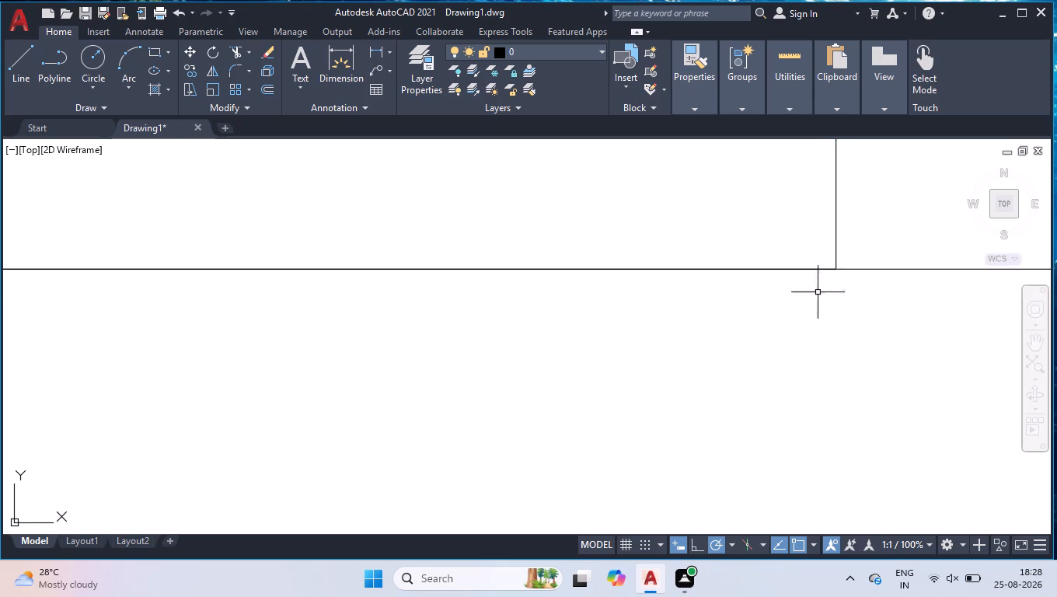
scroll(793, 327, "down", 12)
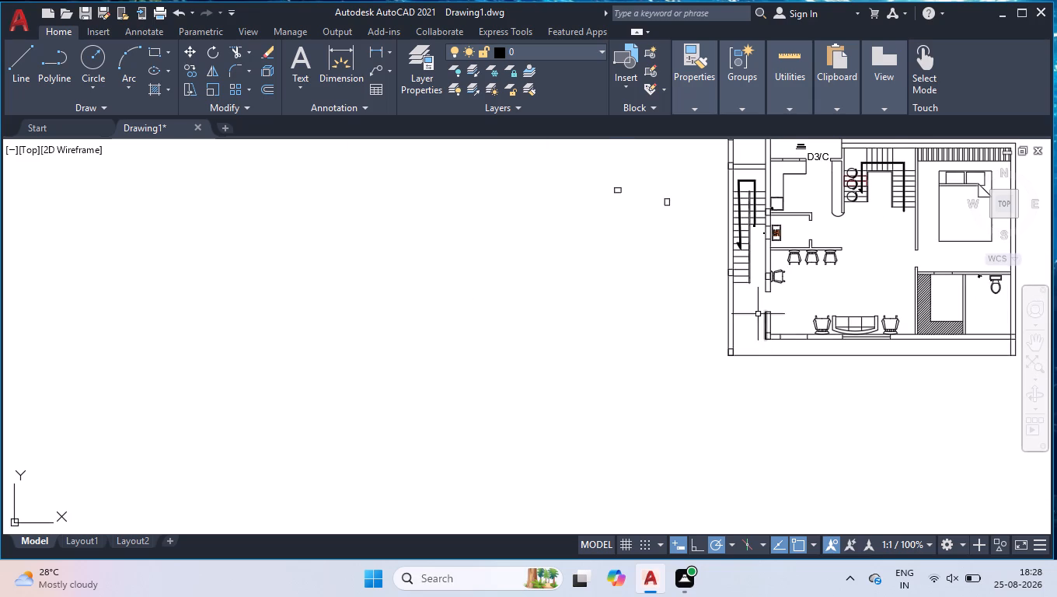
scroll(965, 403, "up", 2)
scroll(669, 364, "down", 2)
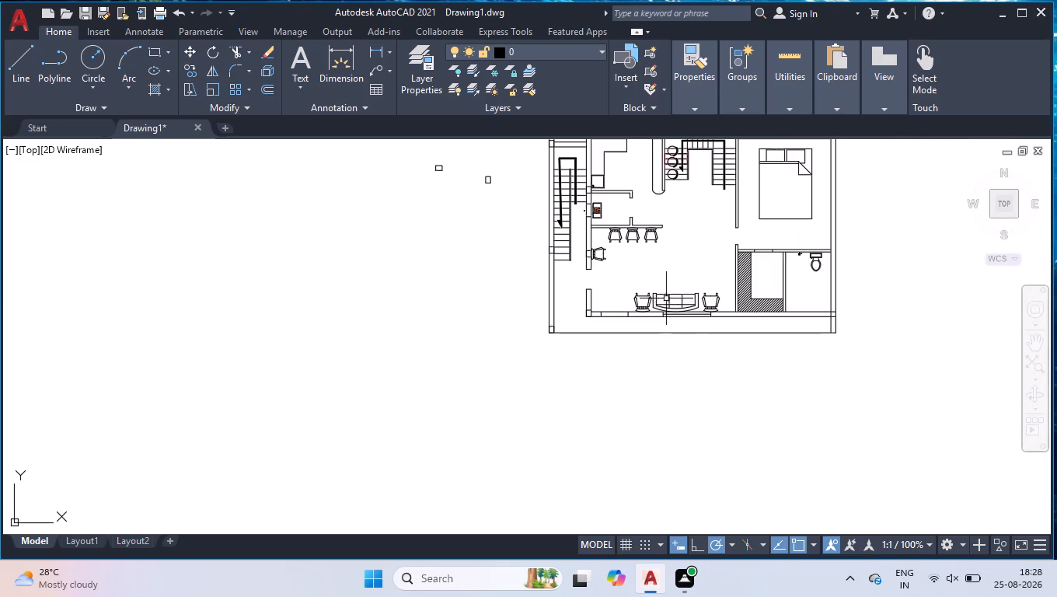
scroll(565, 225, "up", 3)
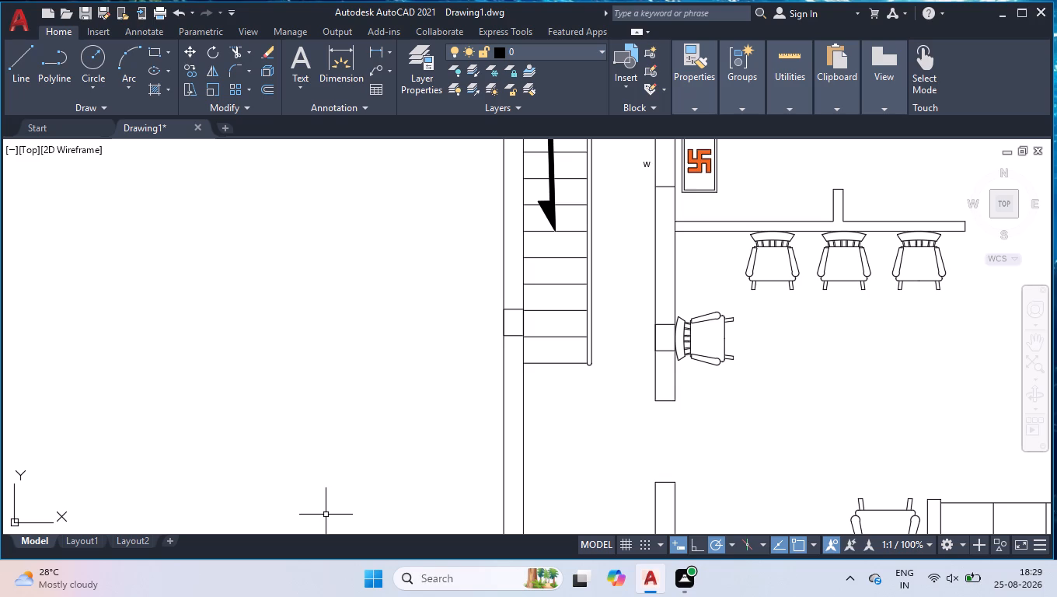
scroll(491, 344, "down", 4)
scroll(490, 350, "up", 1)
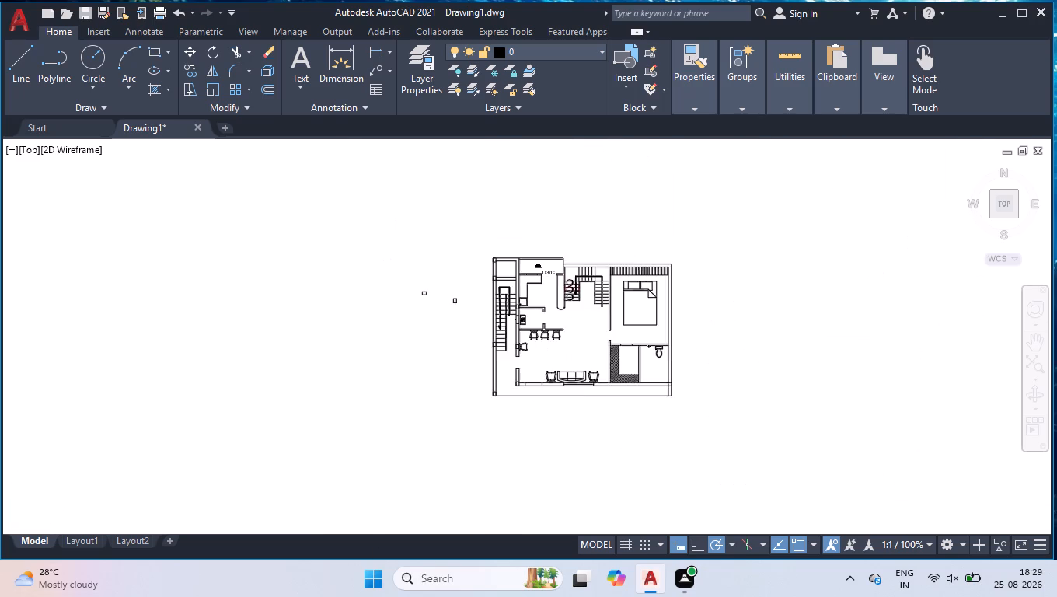
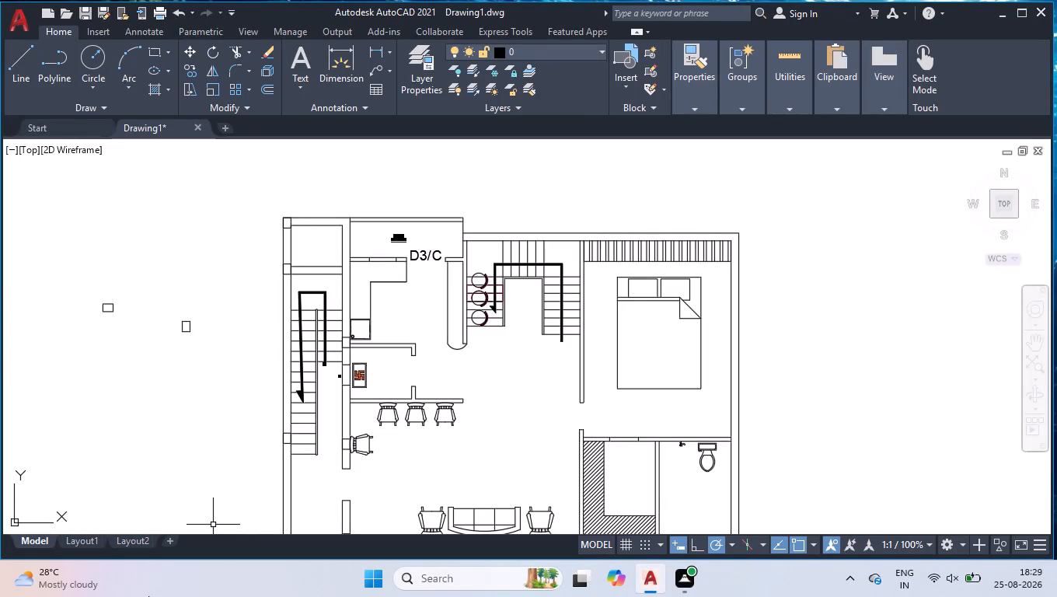
Move the outer-wall column beside the cross wall above the left staircase up so its bottom-right corner lies on the cross wall's lower line.
scroll(277, 236, "up", 2)
scroll(303, 311, "up", 3)
scroll(302, 424, "up", 5)
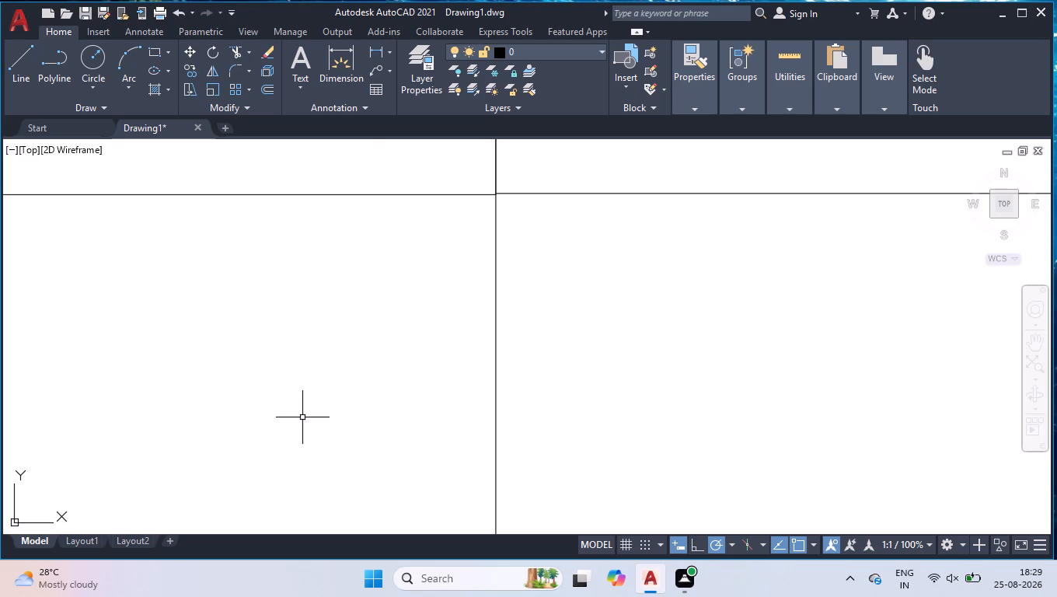
scroll(464, 339, "down", 2)
scroll(431, 228, "up", 4)
scroll(501, 316, "down", 3)
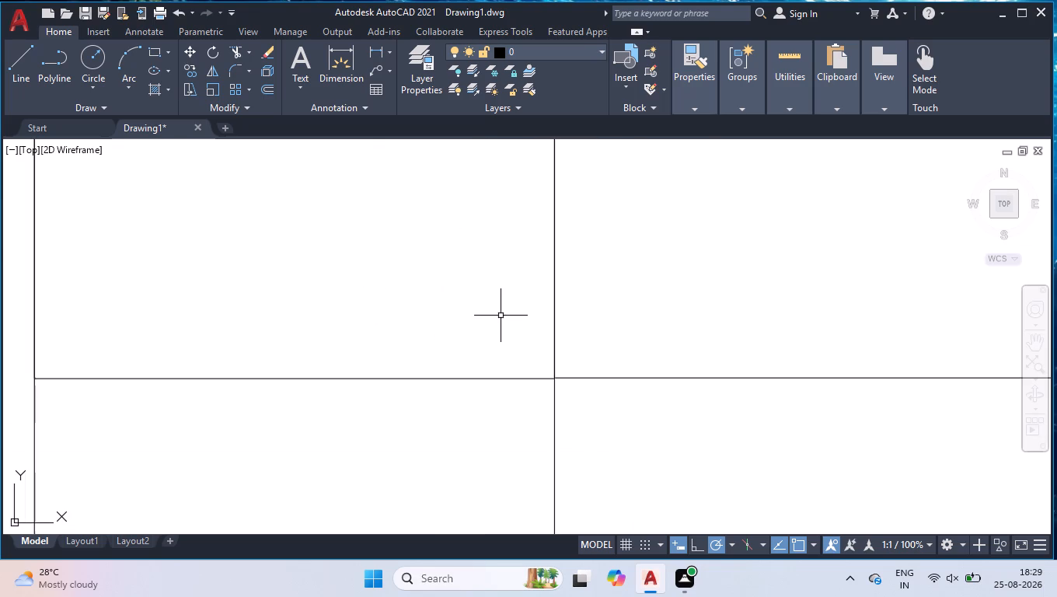
scroll(545, 404, "up", 3)
scroll(518, 312, "up", 2)
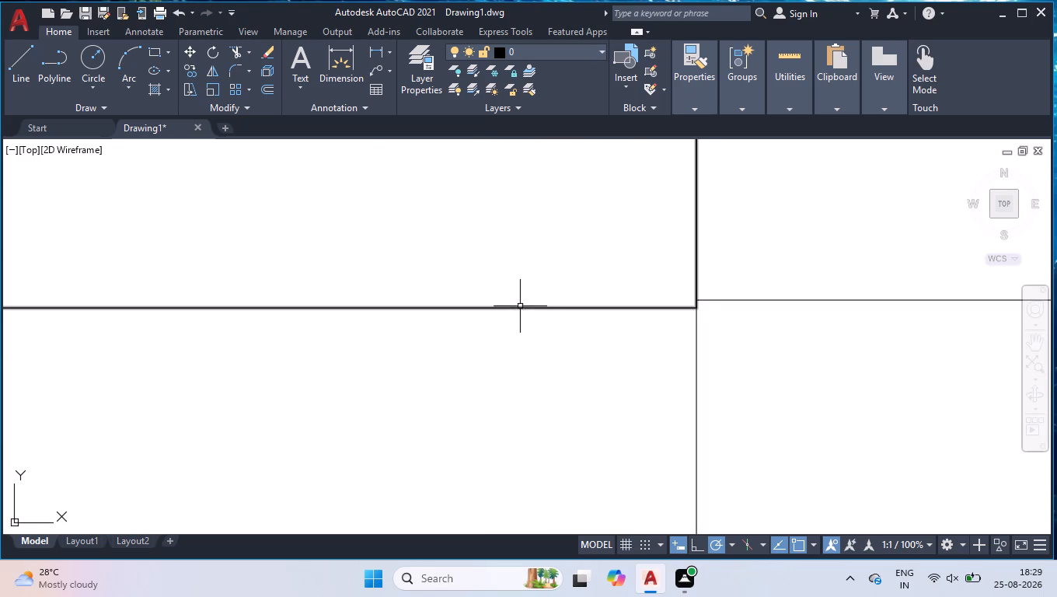
key("space")
left_click(535, 309)
key("space")
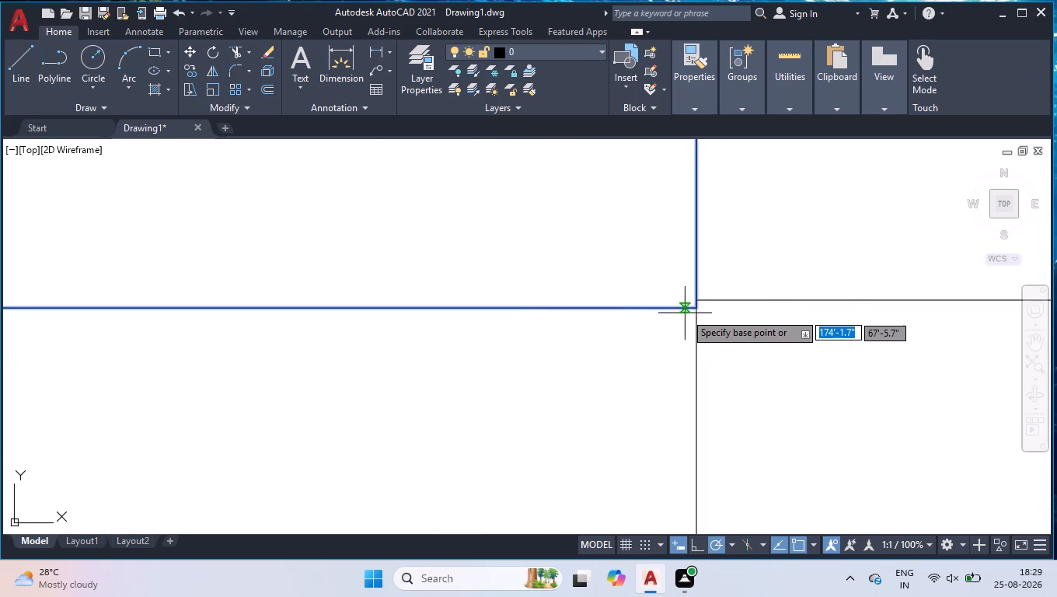
scroll(692, 309, "up", 3)
left_click(710, 298)
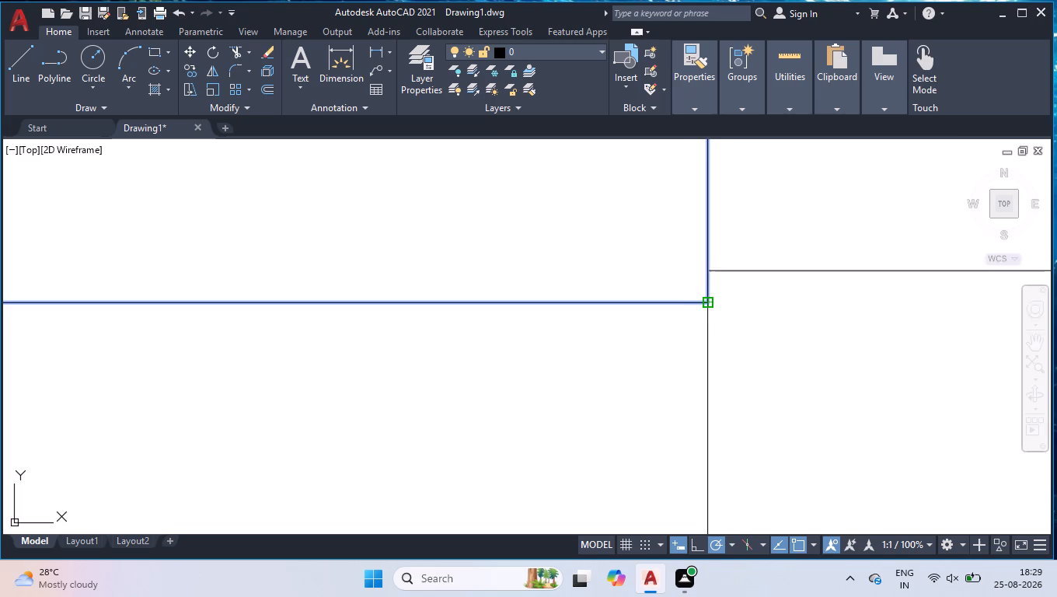
left_click(710, 275)
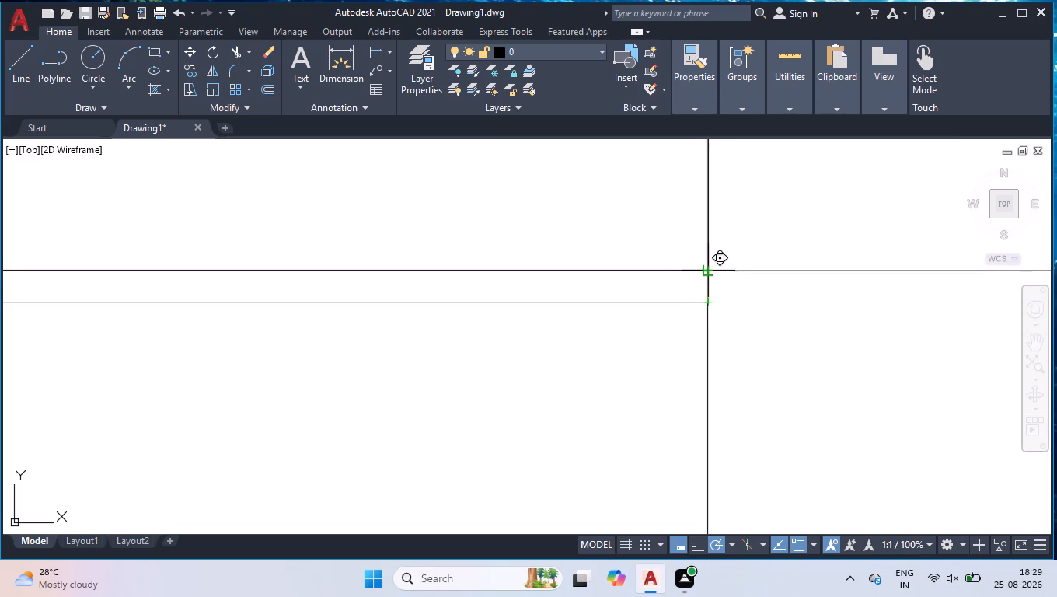
Move the inner-wall column below the kitchen sink up so its bottom-right corner meets the lower line of the adjoining partition.
scroll(708, 304, "down", 16)
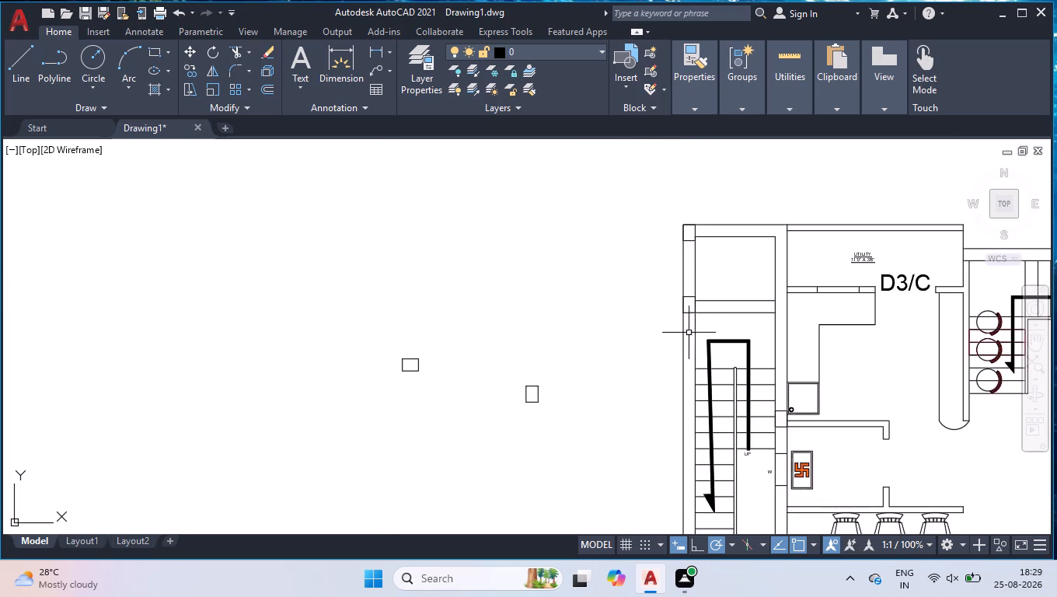
scroll(688, 335, "down", 3)
scroll(695, 376, "up", 2)
scroll(685, 368, "down", 2)
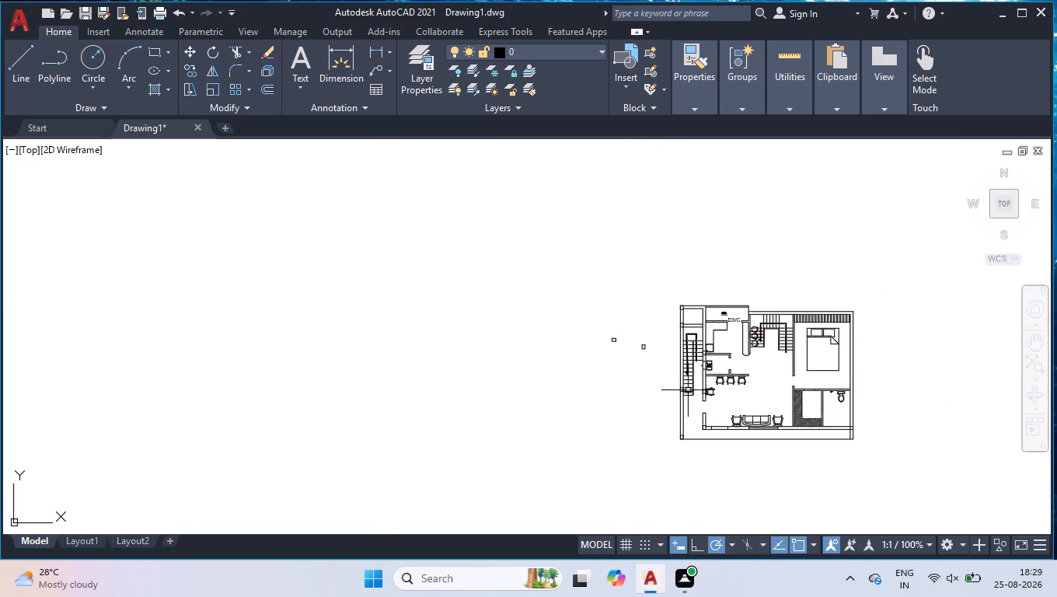
scroll(688, 390, "up", 3)
scroll(686, 386, "down", 3)
scroll(741, 392, "up", 2)
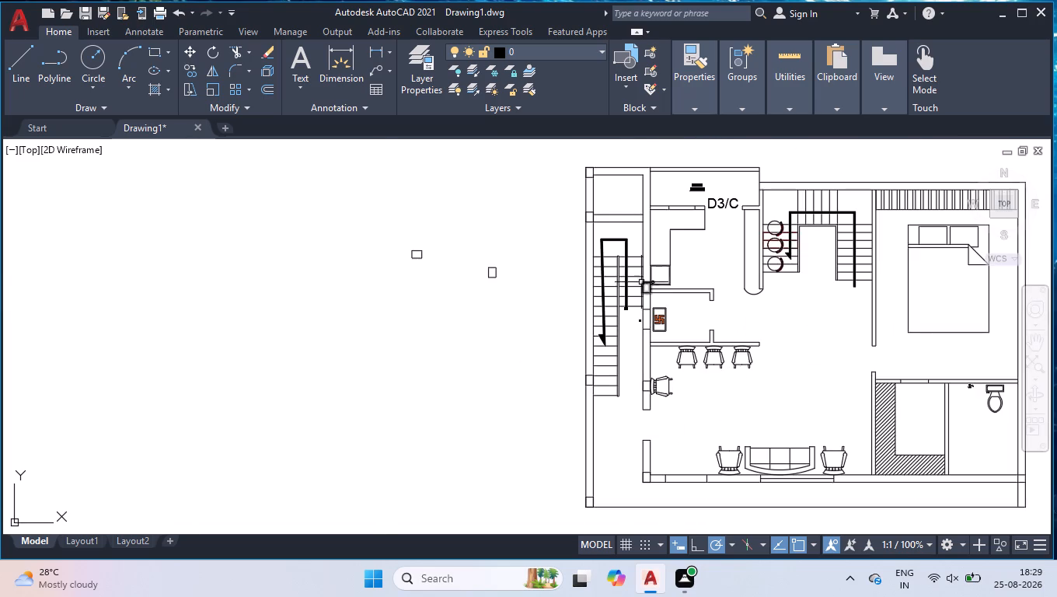
scroll(639, 277, "up", 3)
scroll(703, 368, "up", 3)
scroll(640, 235, "up", 3)
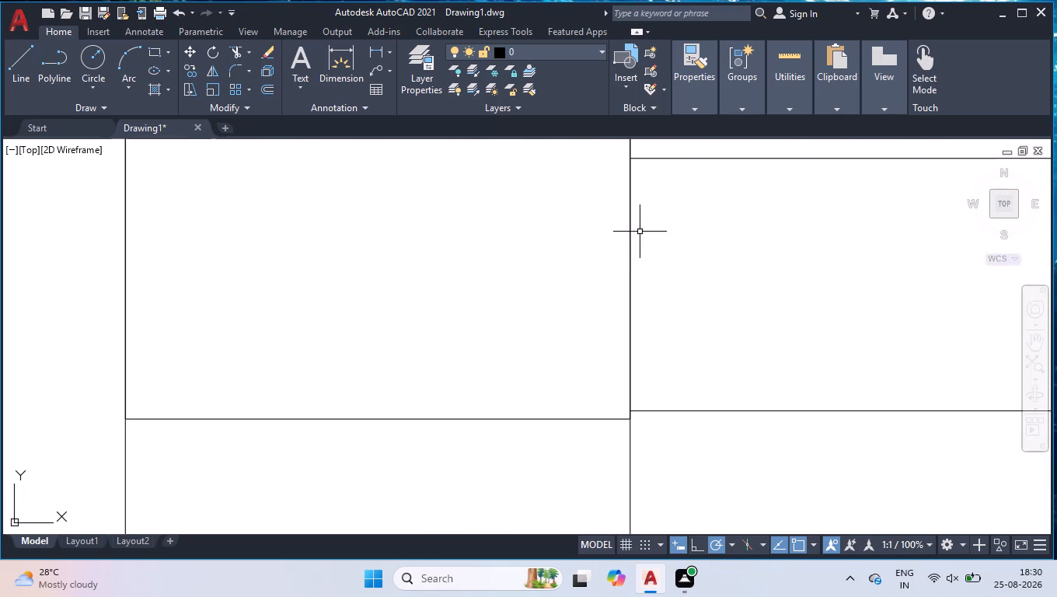
scroll(591, 463, "up", 3)
key("space")
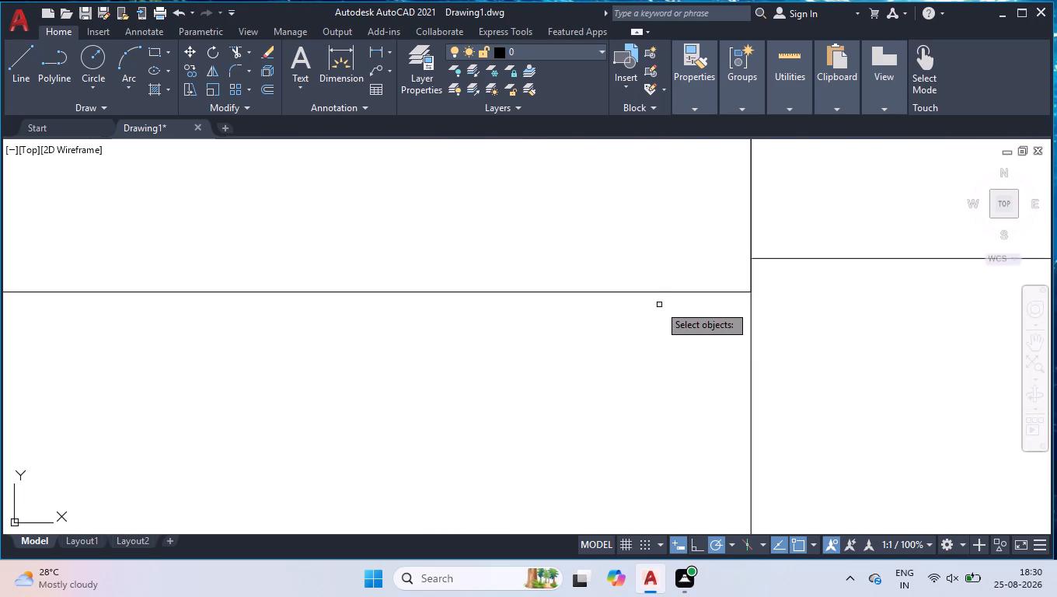
left_click(658, 293)
key("space")
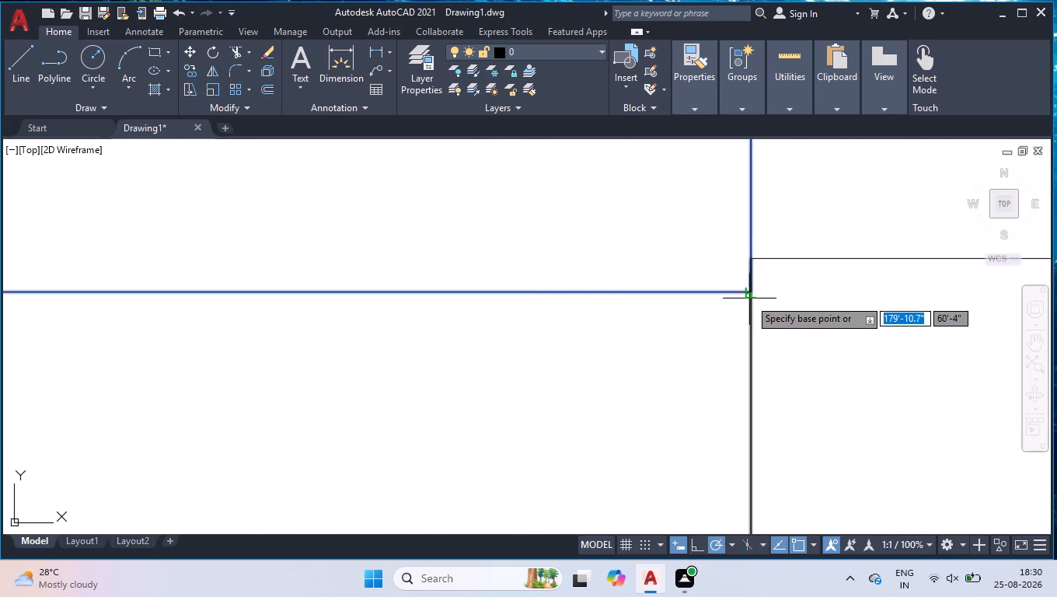
left_click(752, 297)
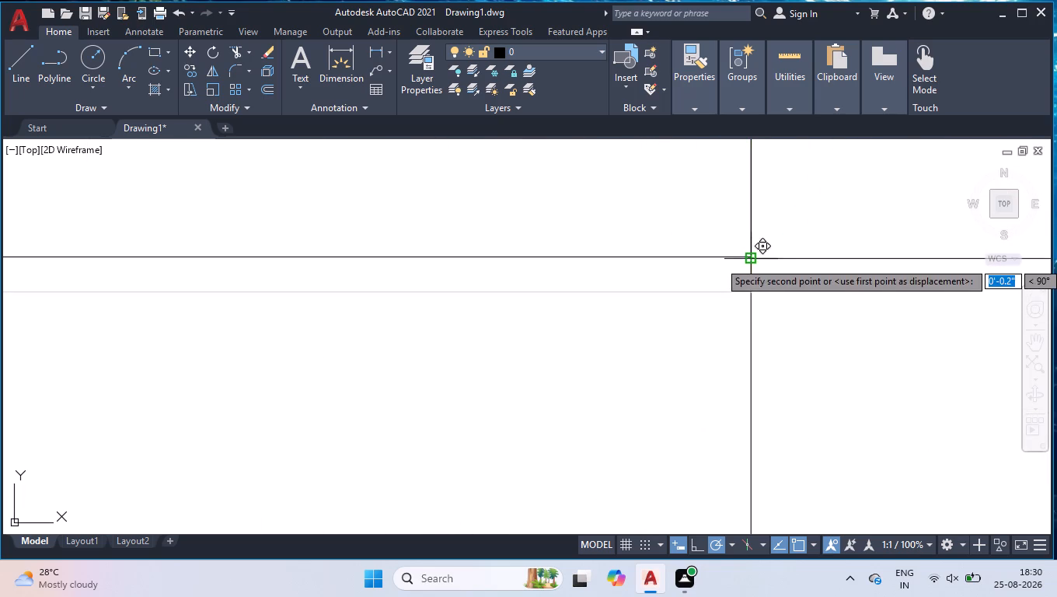
left_click(750, 261)
Move the same inner-wall column slightly down so its bottom-right corner sits exactly on the partition's lower line.
scroll(744, 329, "down", 2)
scroll(740, 301, "up", 5)
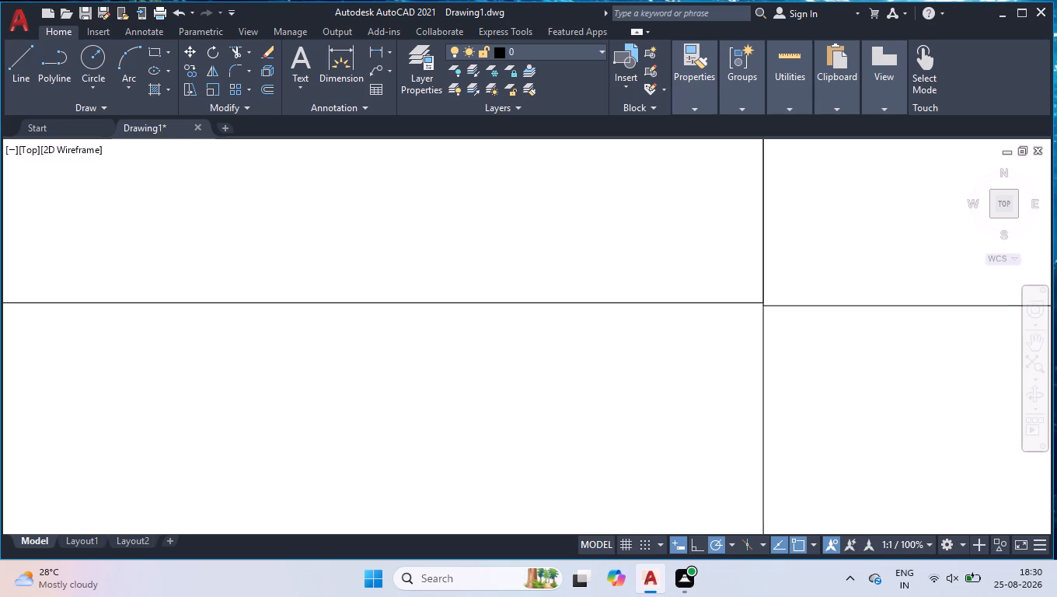
scroll(775, 307, "up", 3)
scroll(676, 255, "up", 3)
key("space")
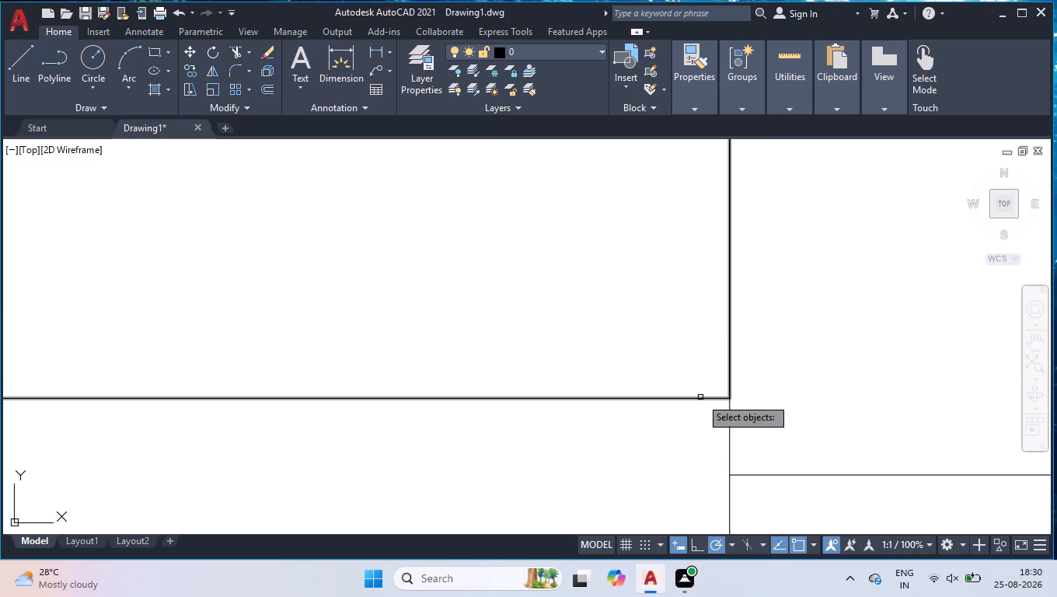
left_click(700, 397)
key("space")
left_click(729, 400)
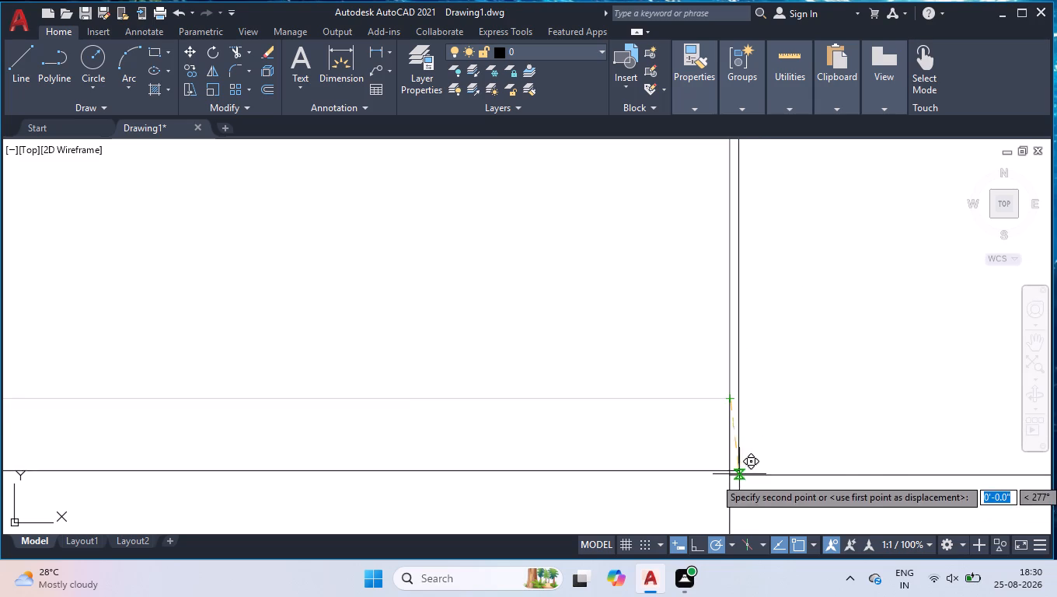
left_click(734, 477)
Examine the alignment of the column beside the side-facing chair and the columns at the bottom-left corners.
scroll(696, 279, "down", 6)
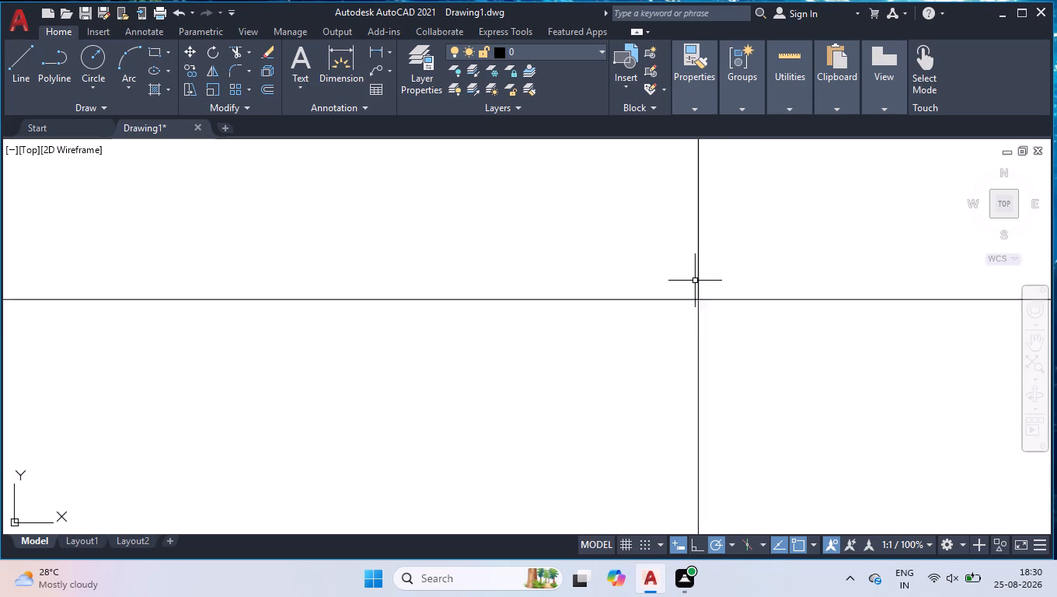
scroll(695, 281, "down", 15)
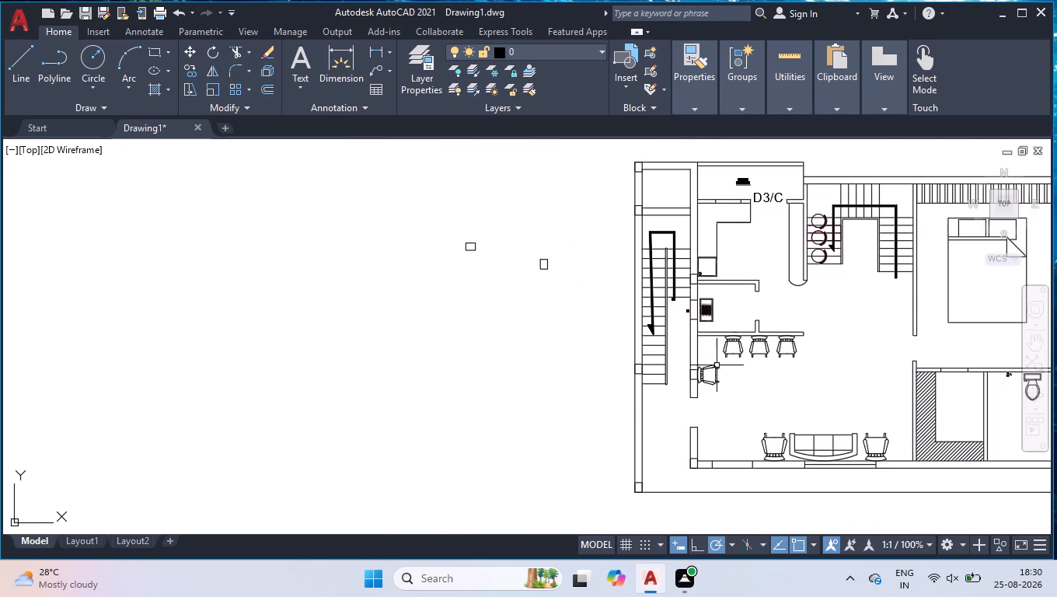
scroll(696, 382, "up", 11)
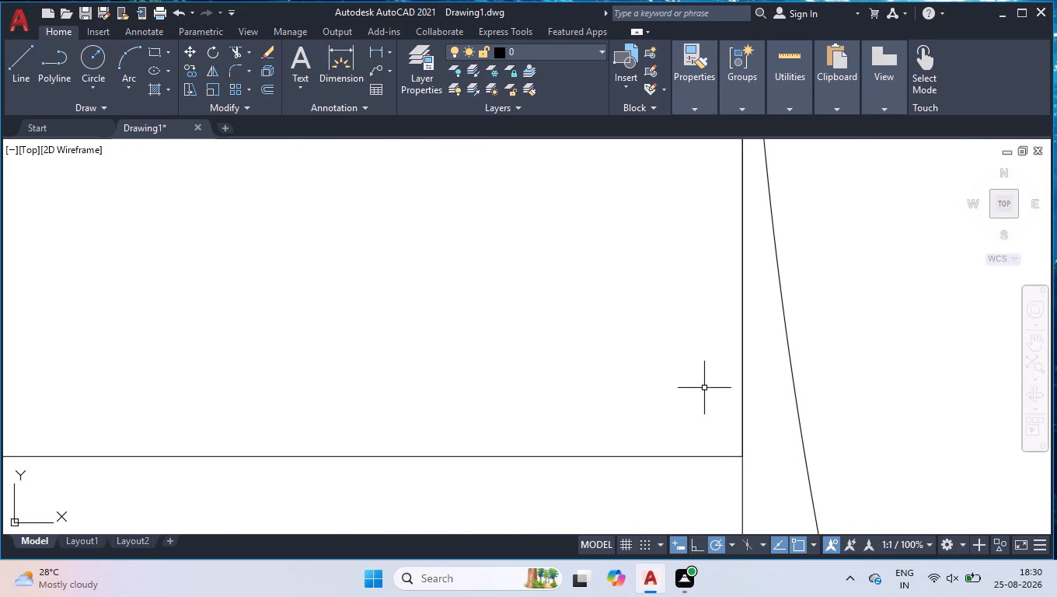
scroll(703, 386, "down", 13)
scroll(678, 415, "up", 6)
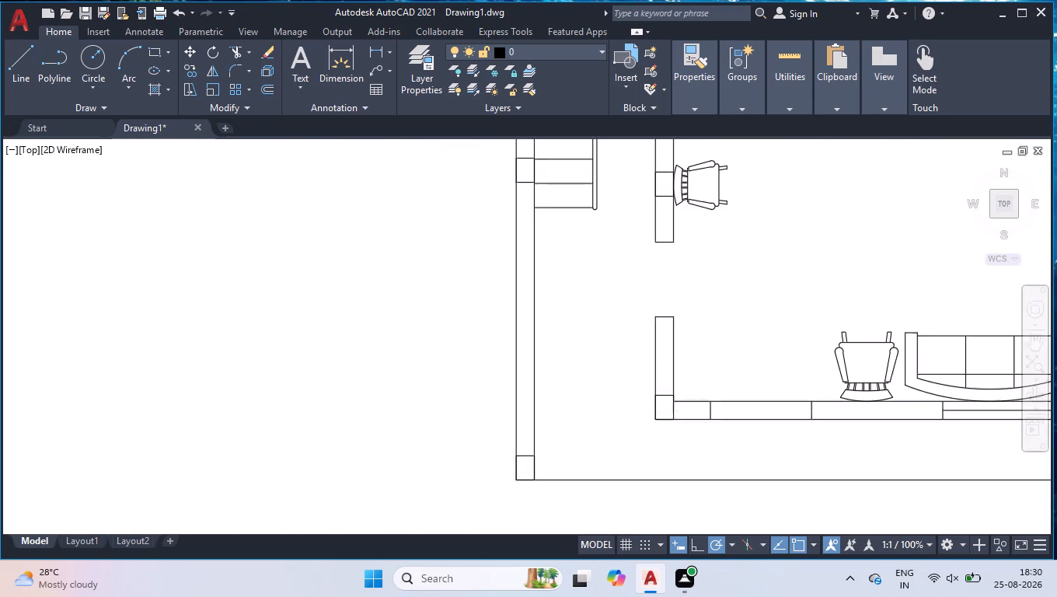
scroll(679, 416, "up", 2)
scroll(564, 380, "down", 3)
scroll(592, 320, "down", 6)
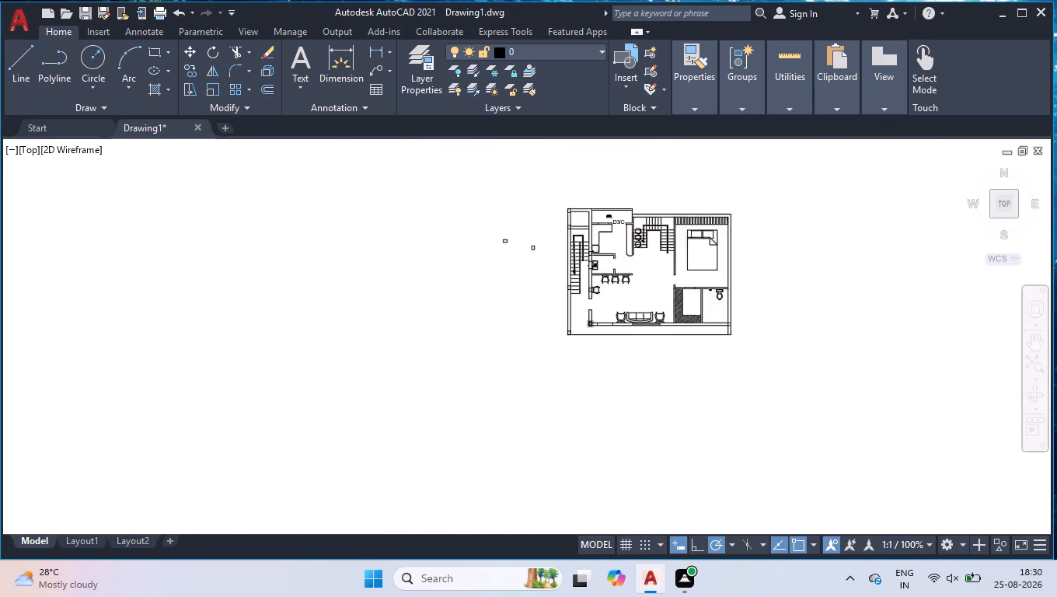
Copy the horizontal column rectangle outside the plan by its top-left corner onto the wall between the top-left room and the utility.
scroll(608, 302, "up", 3)
scroll(610, 302, "down", 2)
scroll(621, 286, "up", 1)
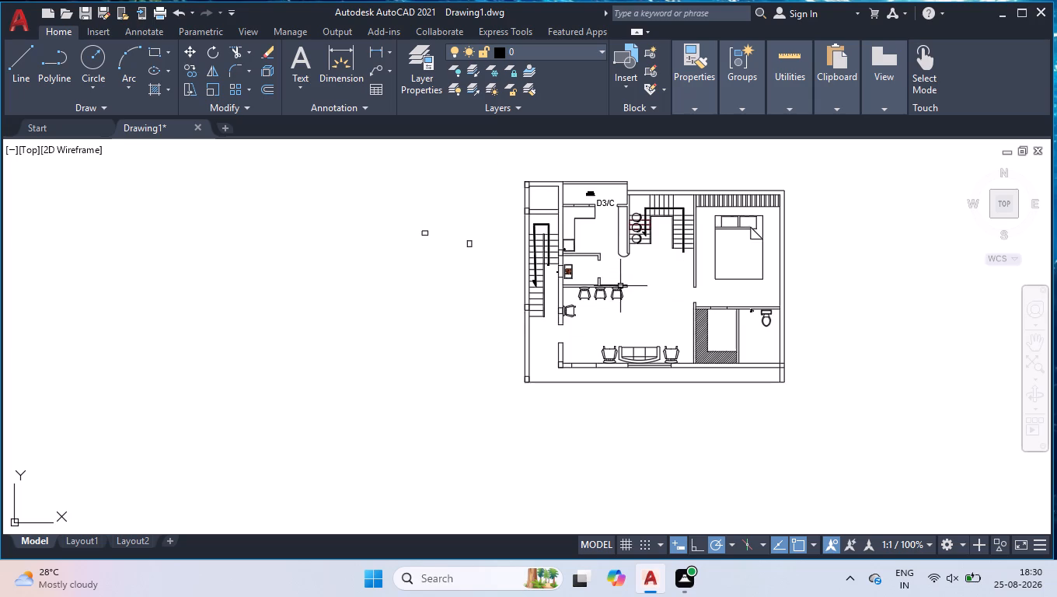
left_click(434, 215)
left_click(406, 266)
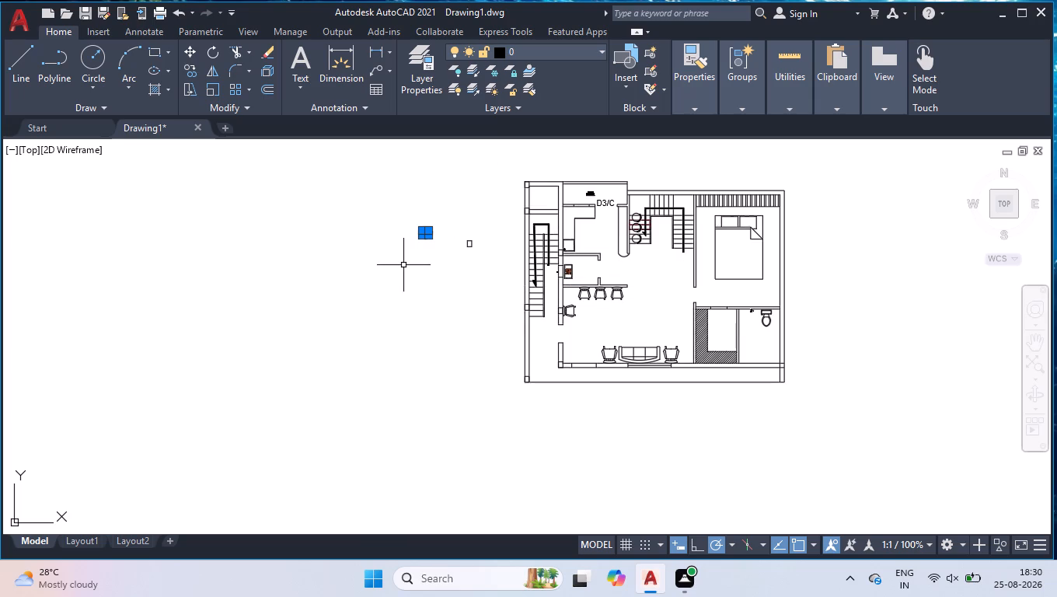
type("CO")
key("Return")
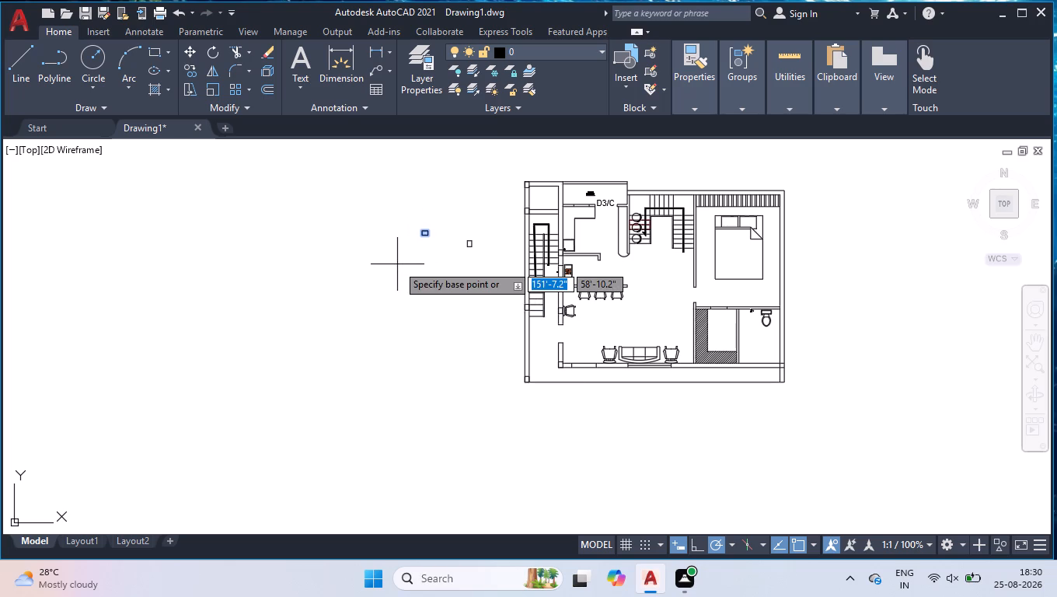
scroll(420, 233, "up", 3)
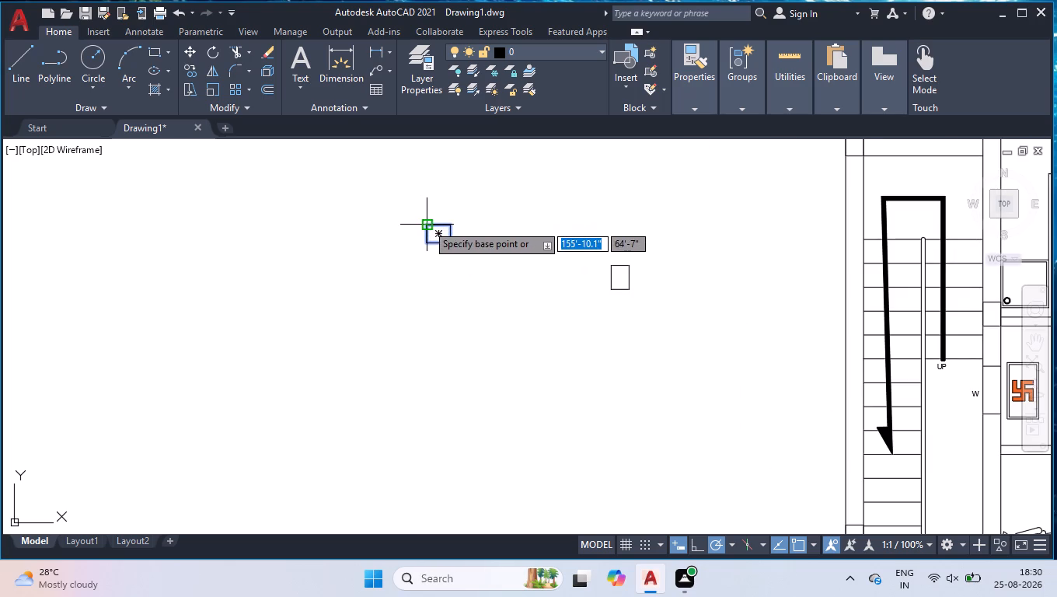
left_click(427, 224)
scroll(426, 224, "down", 2)
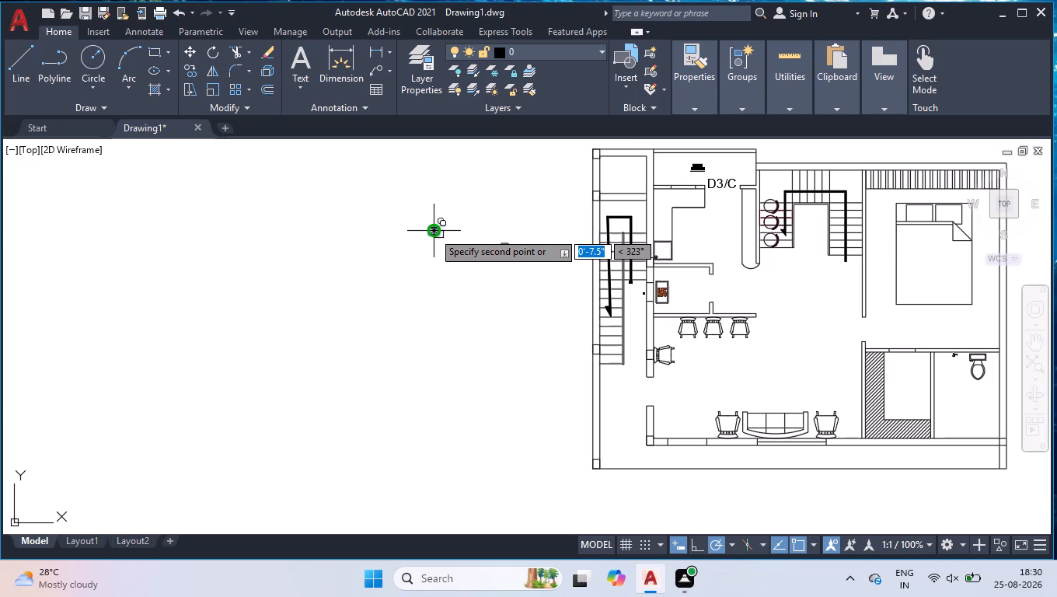
scroll(650, 151, "up", 3)
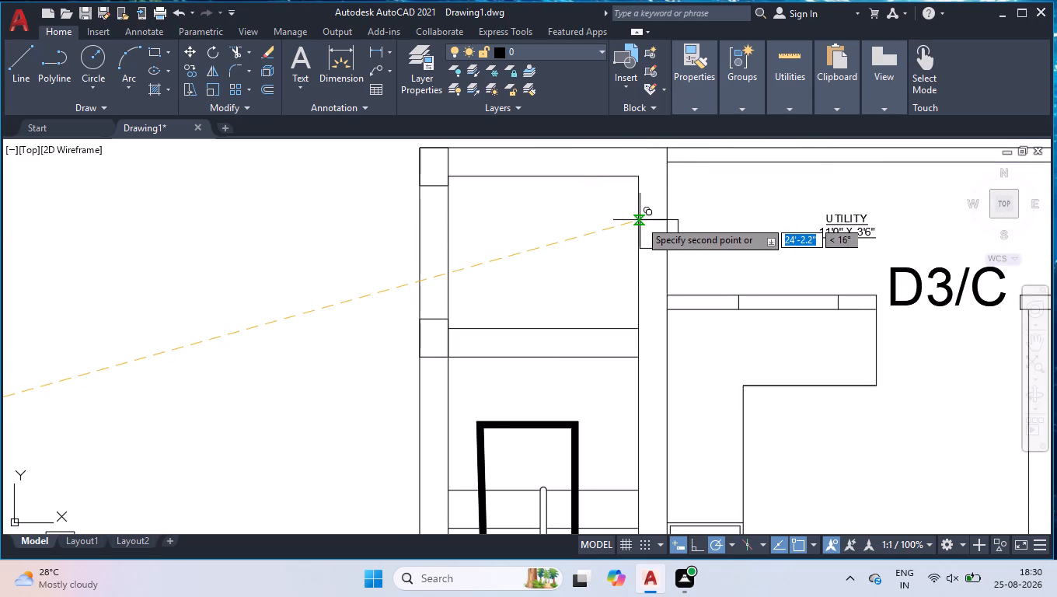
left_click(640, 220)
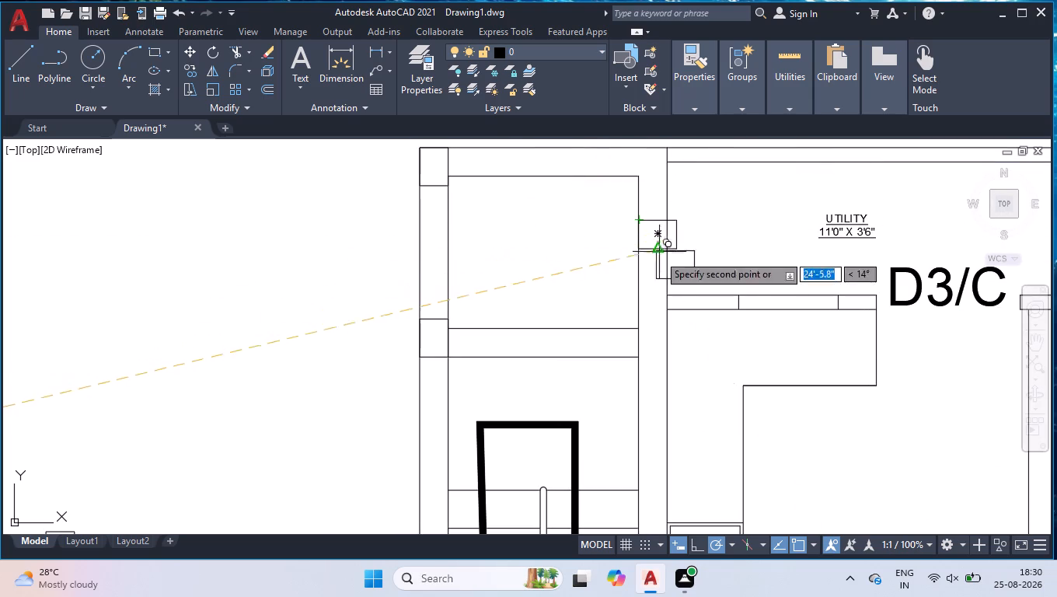
Place another copy of the horizontal column in the open living area, just below the rightmost of the three chairs.
scroll(634, 253, "down", 1)
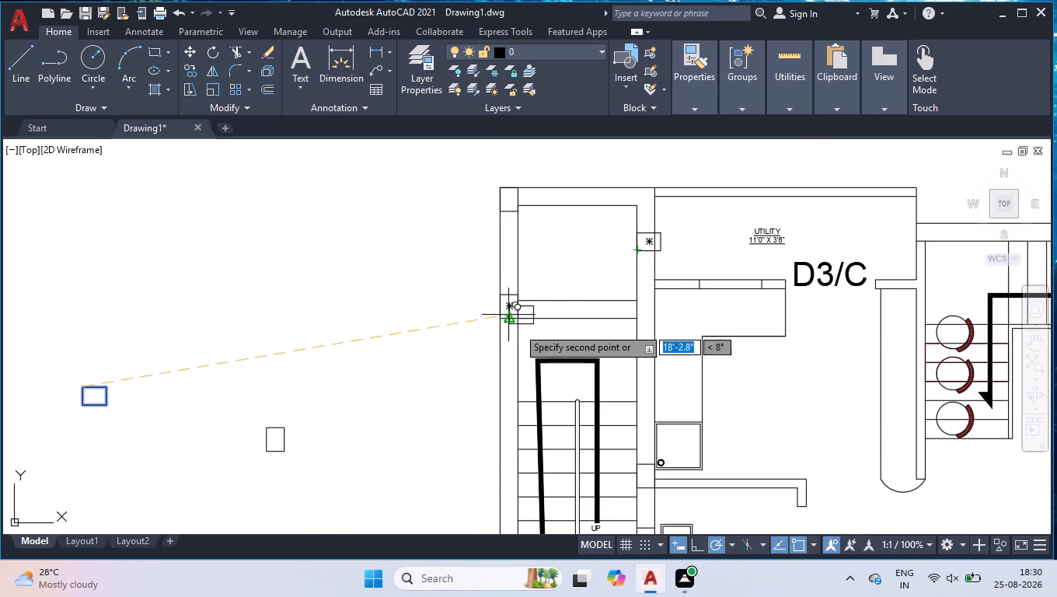
scroll(544, 274, "down", 2)
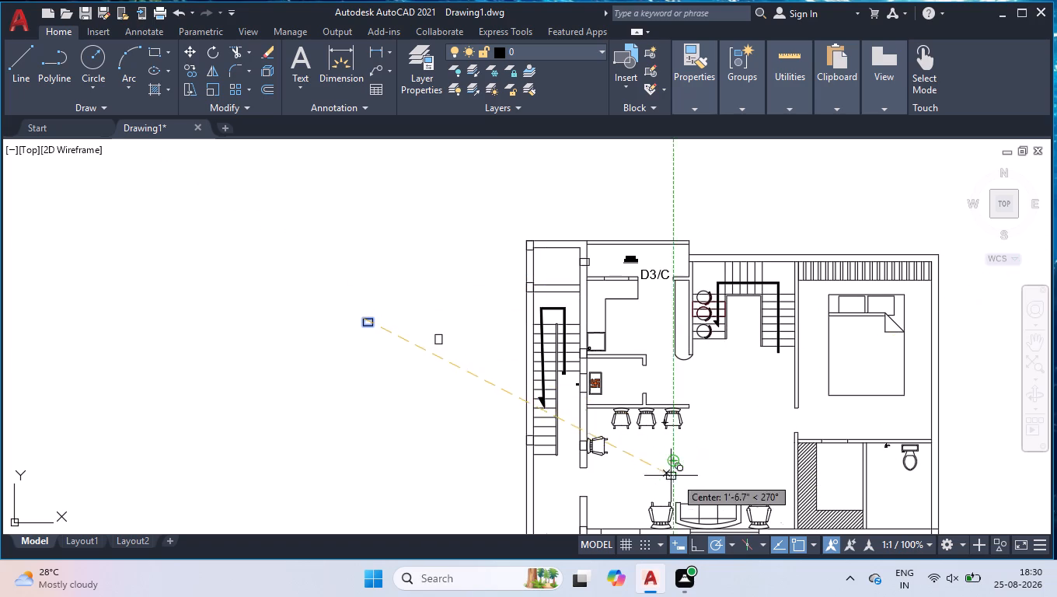
scroll(608, 483, "up", 1)
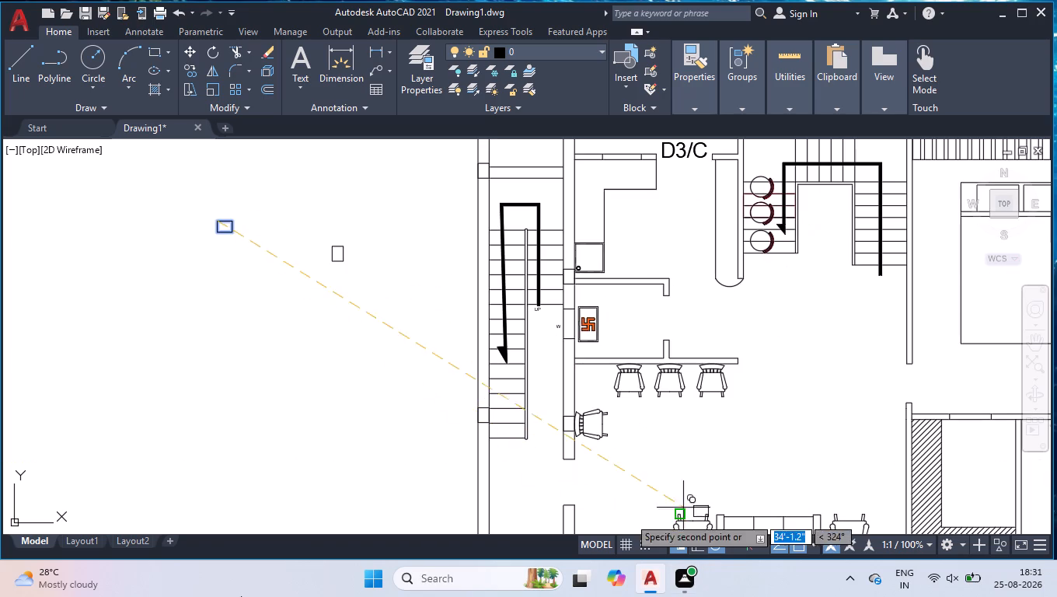
left_click(746, 423)
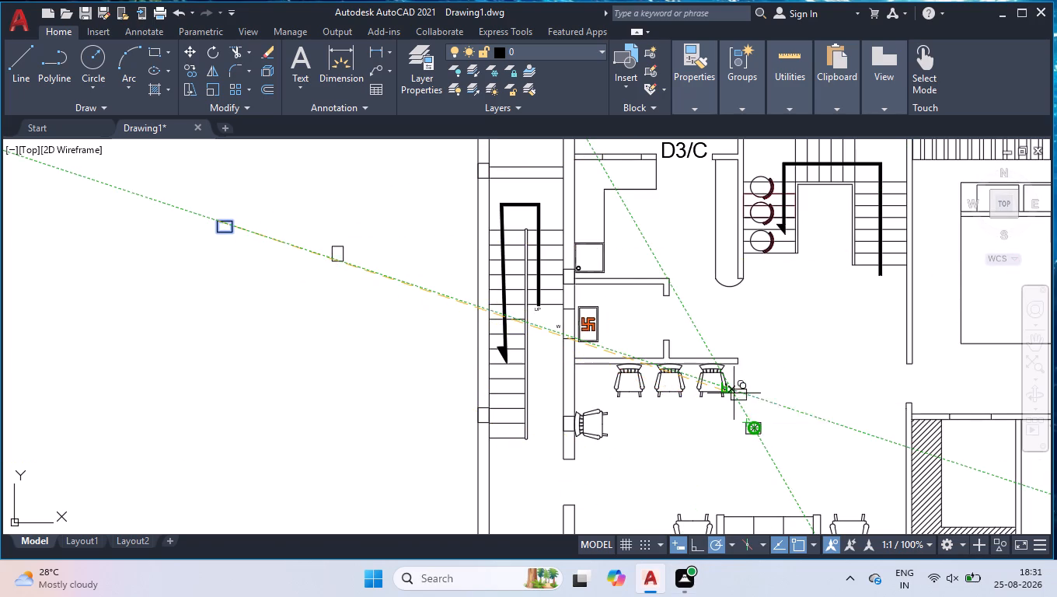
Place a copy of the horizontal column in the bedroom, in the open floor between the bed and the outer wall.
scroll(734, 393, "down", 3)
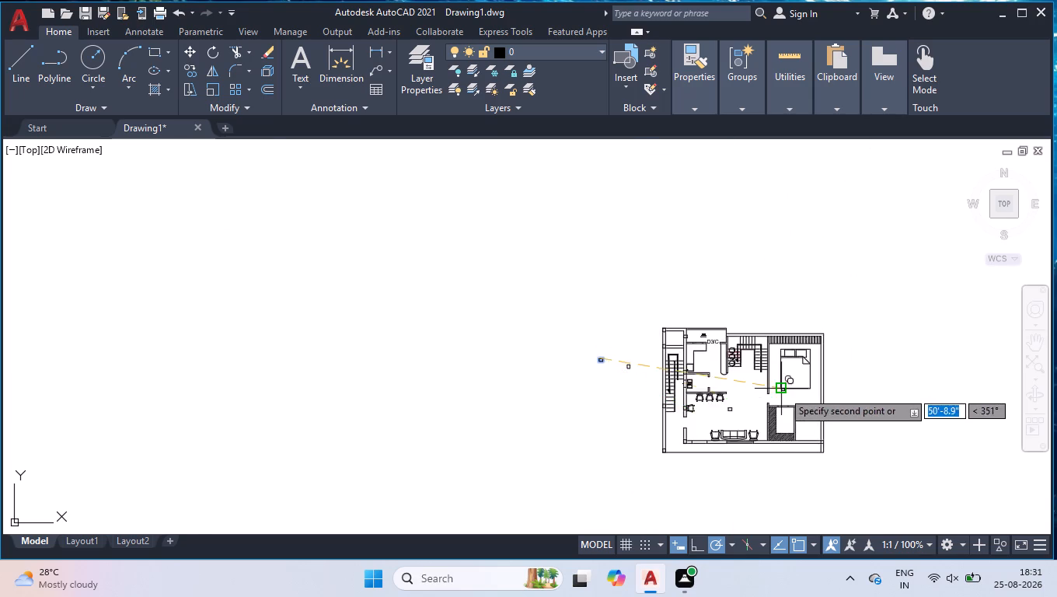
scroll(783, 391, "up", 4)
scroll(864, 409, "down", 3)
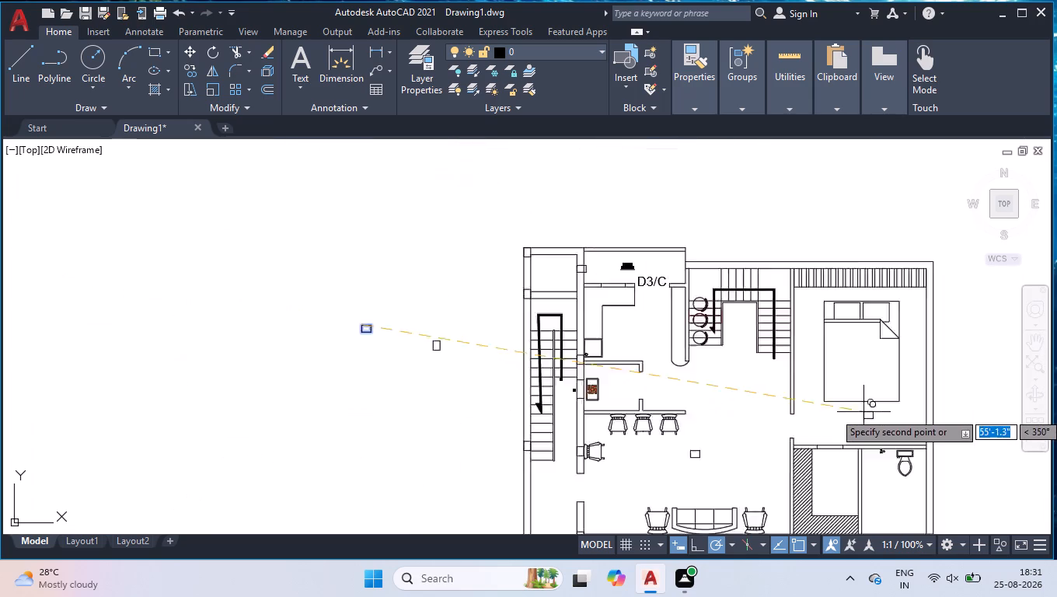
scroll(902, 388, "up", 3)
left_click(867, 347)
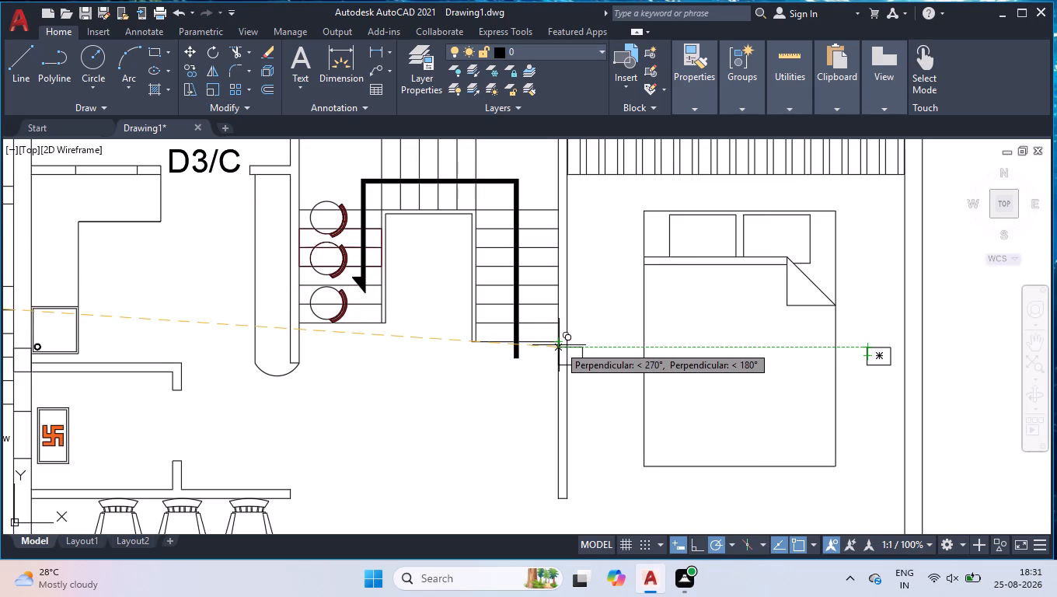
Place a column copy on the wall between the staircase and bedroom, beside the lowest treads, starting at the wall's stair-side line.
scroll(563, 335, "up", 3)
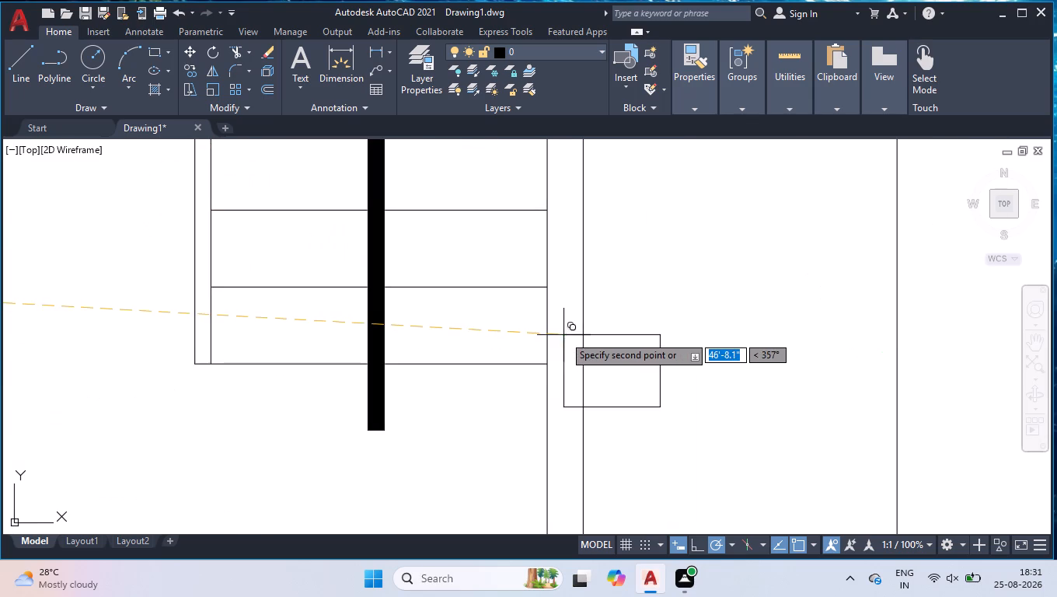
left_click(548, 311)
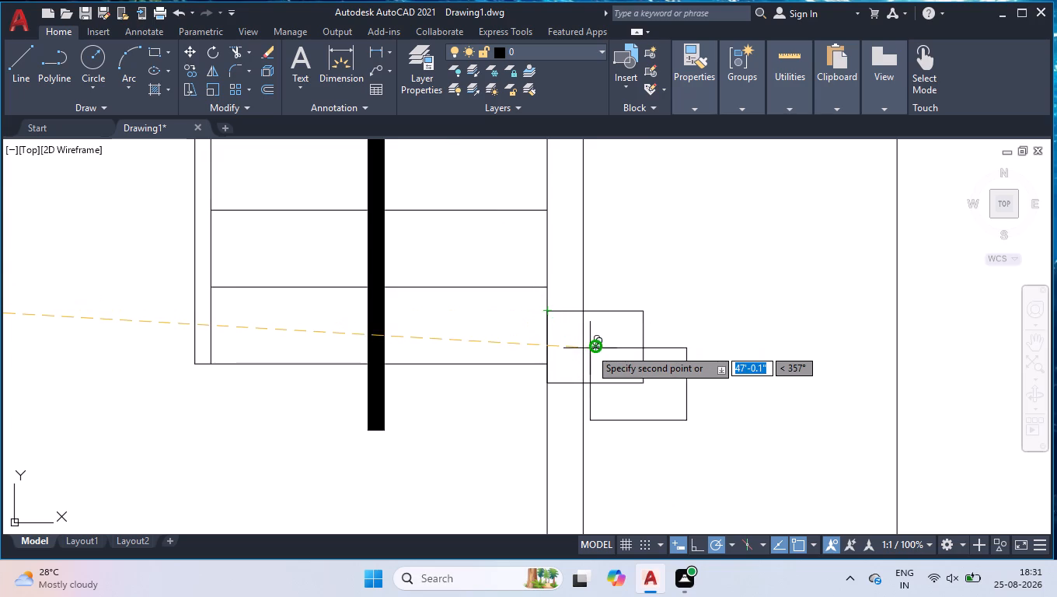
Place a column copy in the rounded end of the wall beside the three round stools, flush with the wall's stair-side line.
scroll(591, 348, "down", 3)
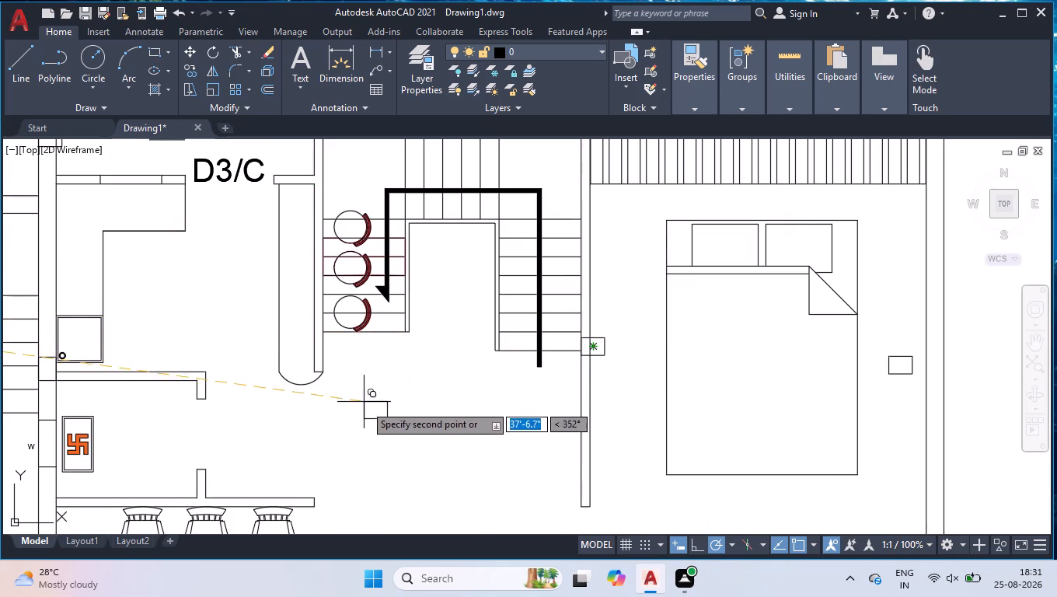
scroll(357, 405, "down", 1)
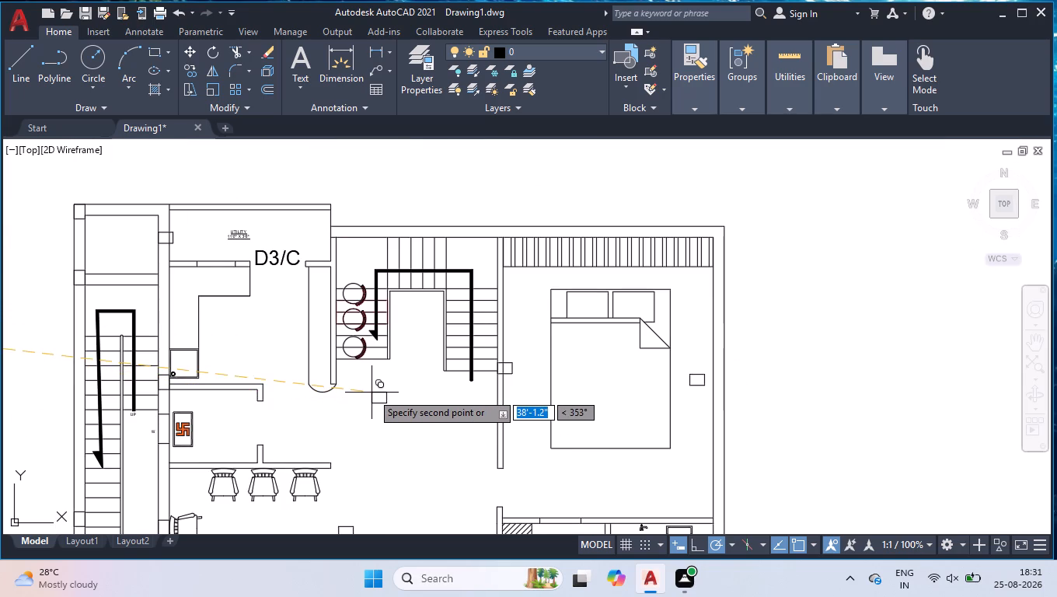
scroll(317, 360, "up", 1)
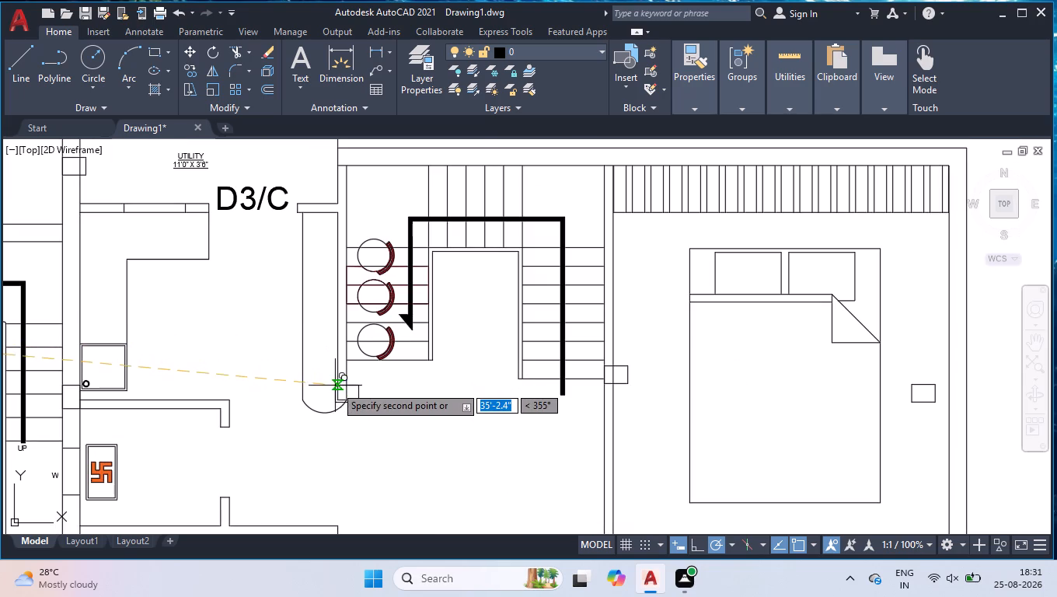
scroll(335, 386, "up", 3)
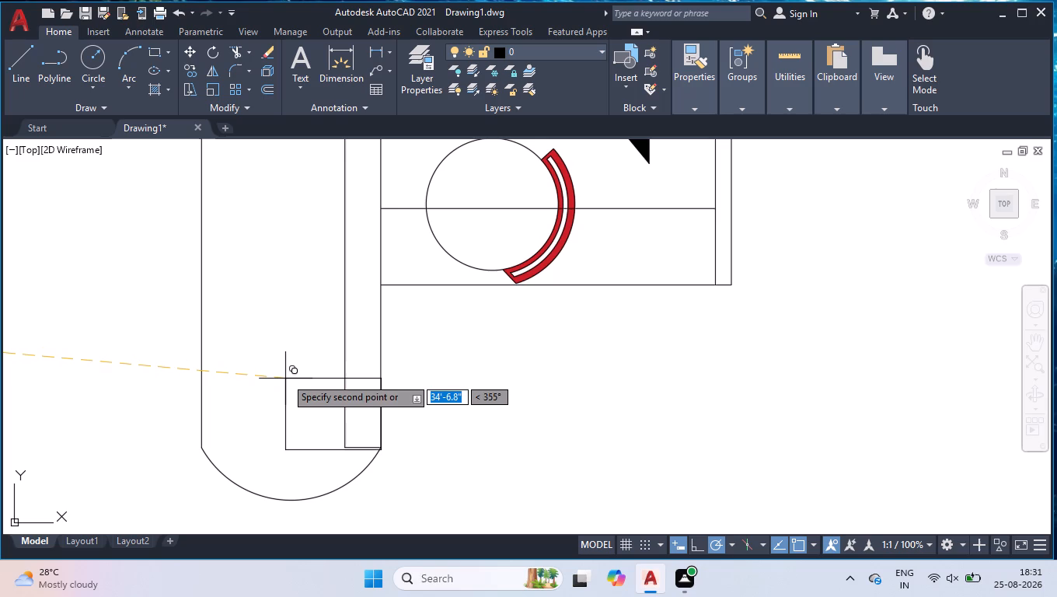
left_click(285, 376)
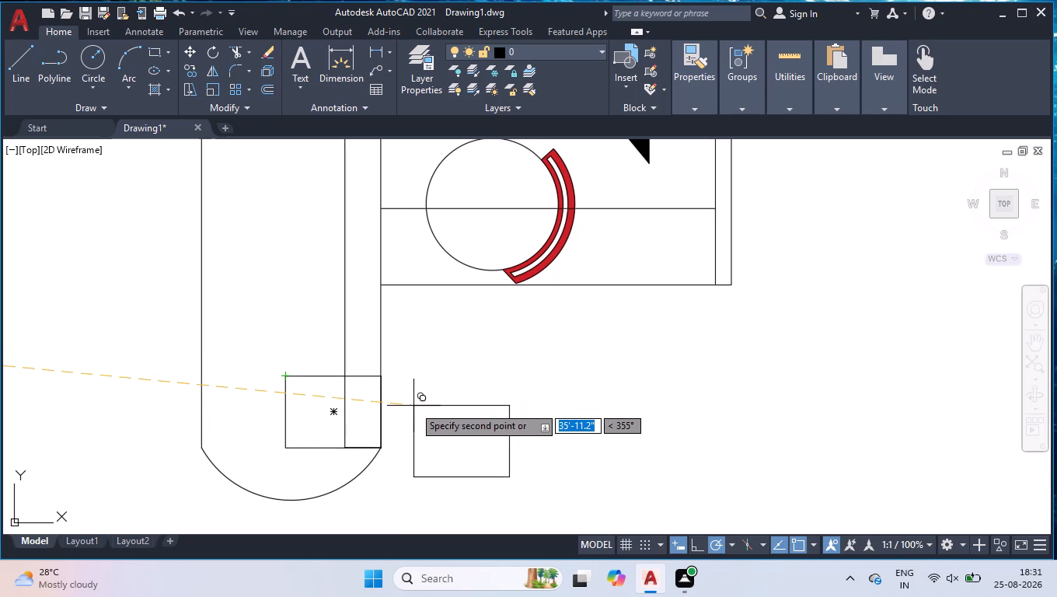
Place a column copy where the staircase's top wall meets the utility wall, flush with the top wall and the inner stair-side line.
scroll(352, 387, "down", 4)
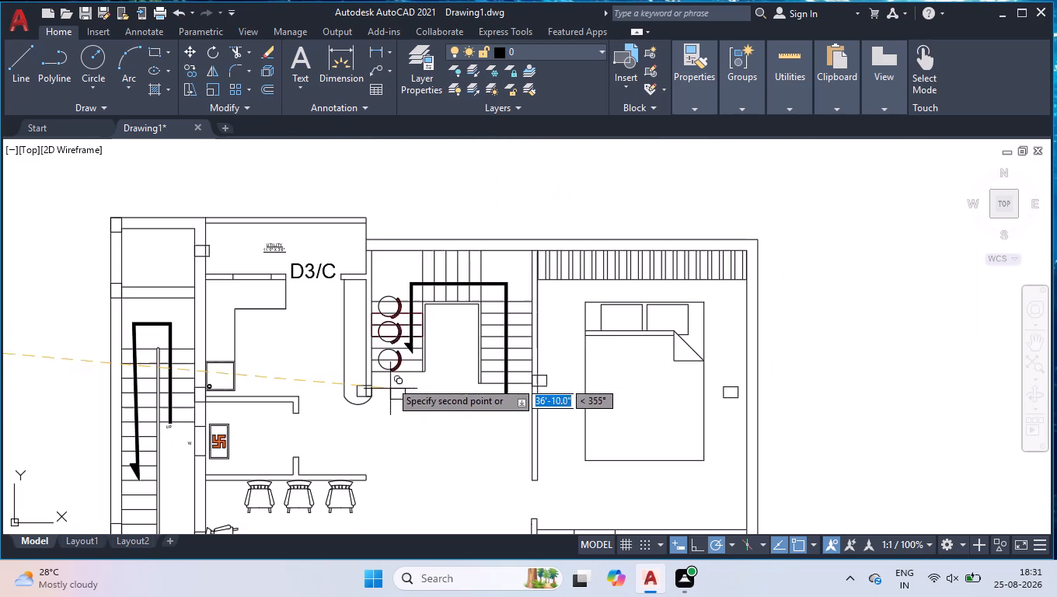
scroll(351, 203, "up", 1)
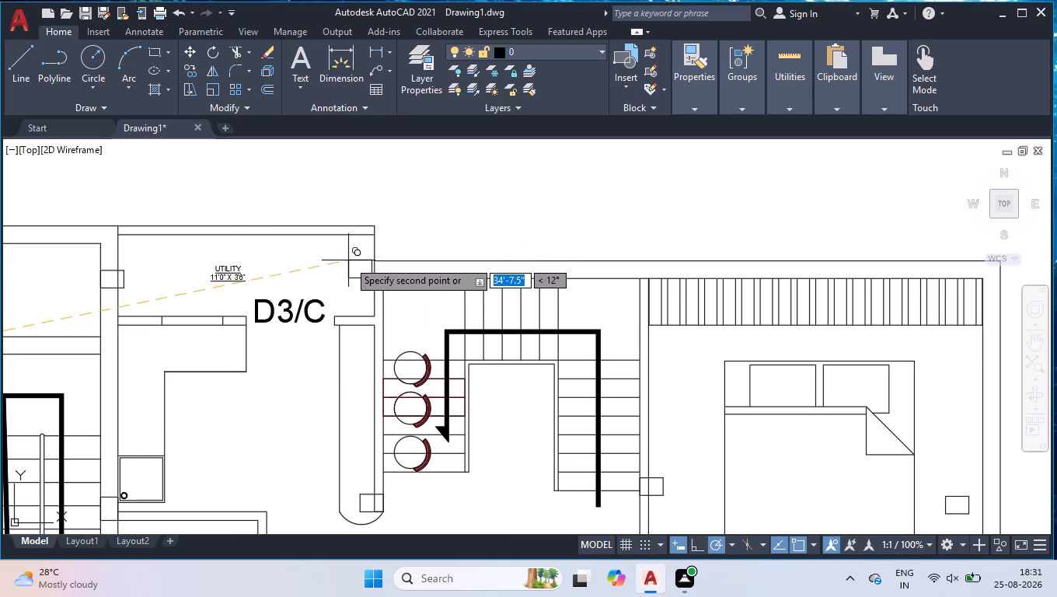
scroll(350, 261, "up", 3)
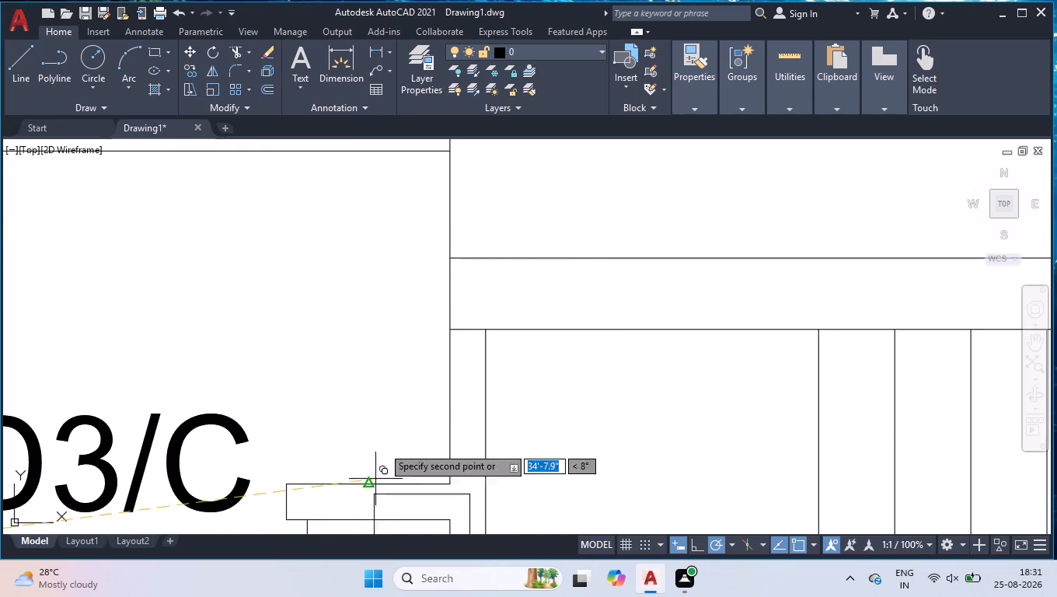
left_click(390, 258)
Place two column copies flush in the bedroom's top wall, one at the staircase partition and one toward the outer corner.
scroll(357, 314, "down", 2)
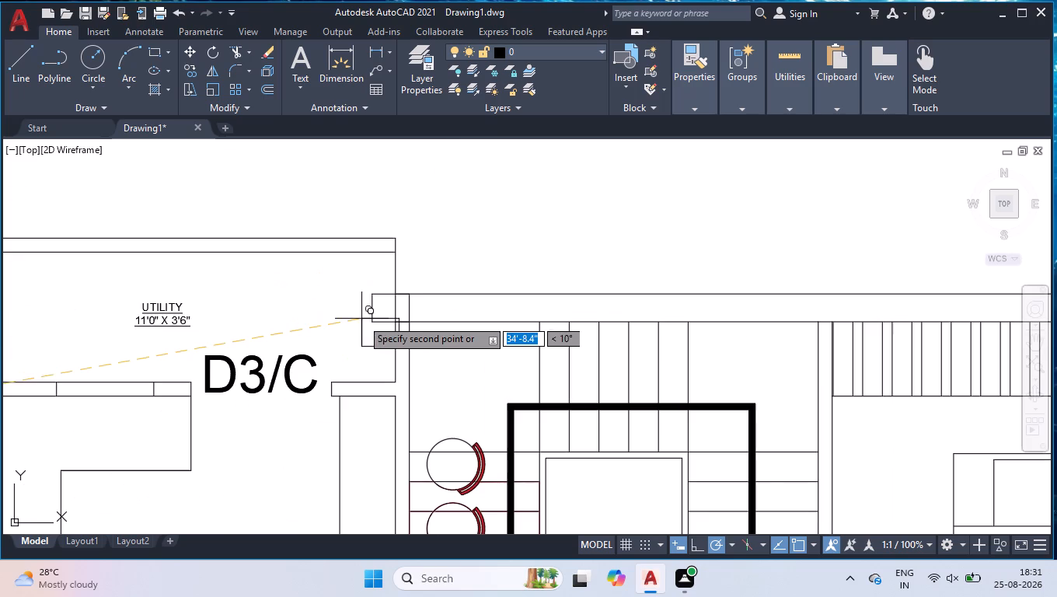
scroll(355, 306, "down", 1)
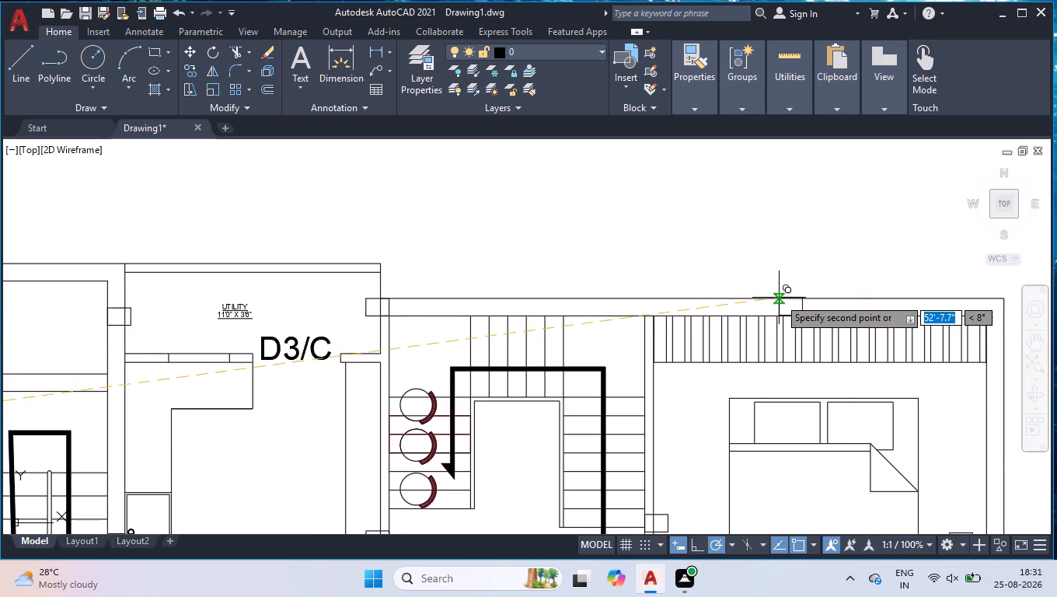
scroll(779, 298, "up", 2)
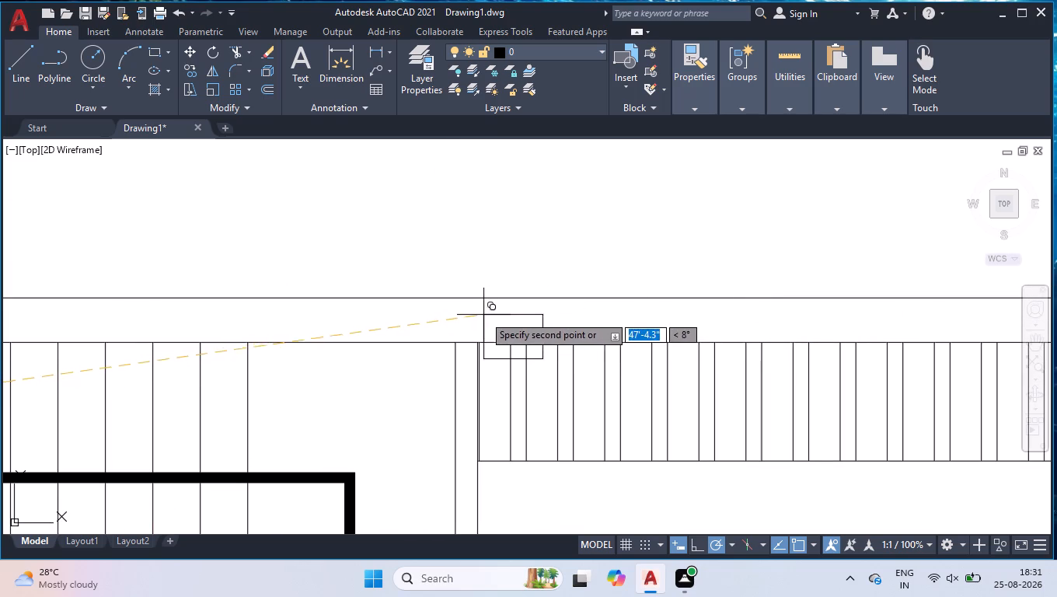
scroll(482, 308, "up", 2)
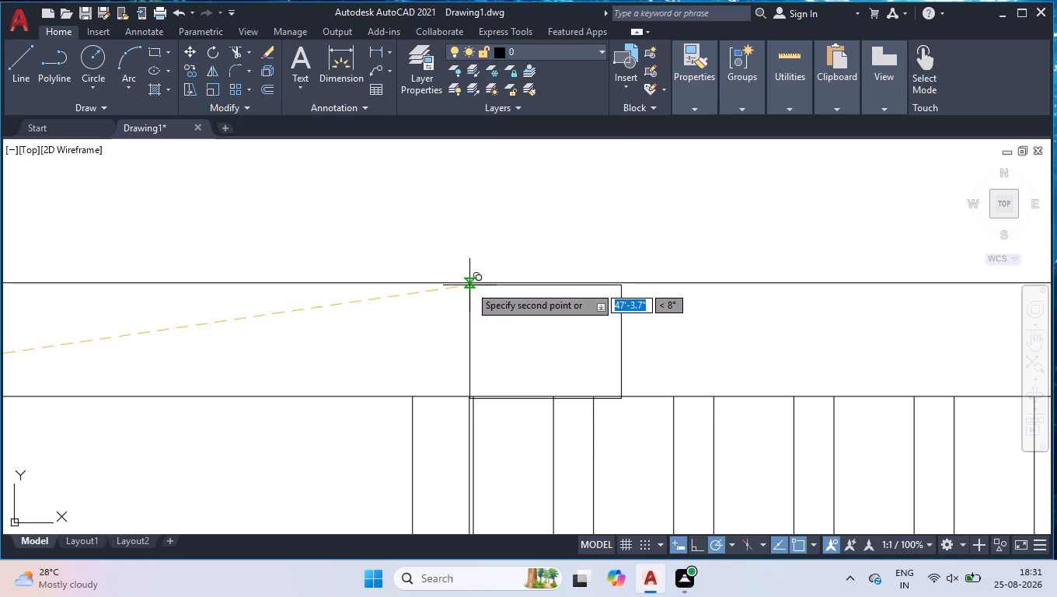
left_click(468, 283)
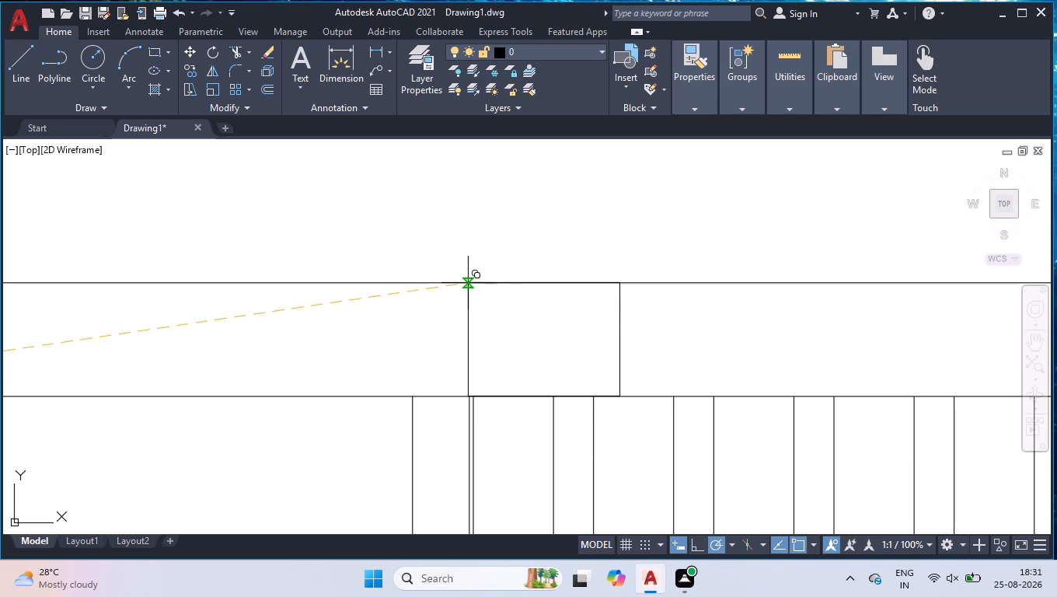
scroll(500, 283, "down", 2)
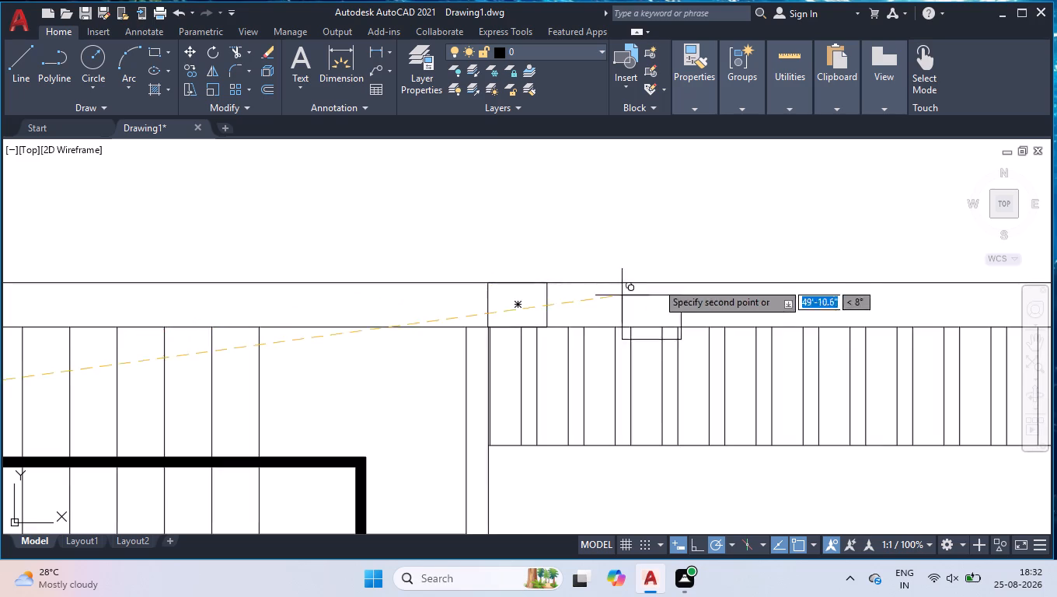
scroll(628, 278, "down", 2)
scroll(918, 288, "up", 2)
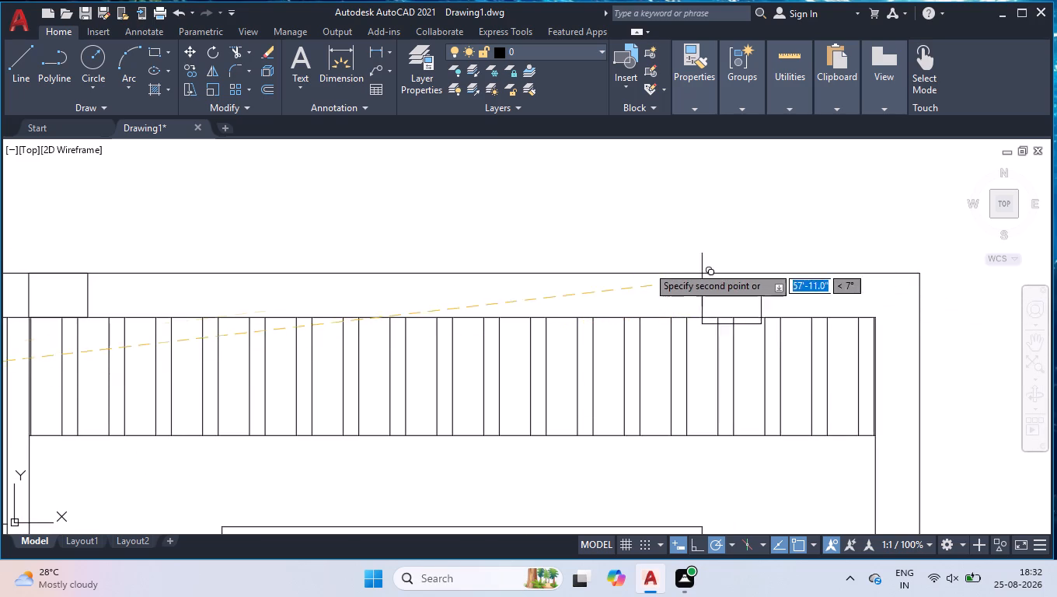
left_click(610, 272)
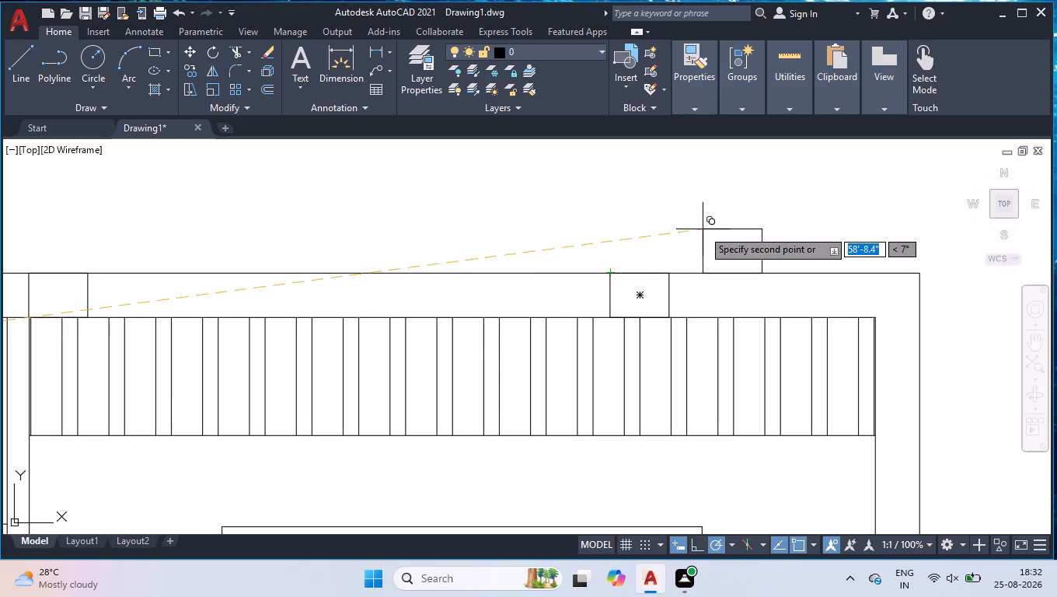
Place a column copy at the upper-left corner of the hatched room, flush with the outer wall line and the partition's lower line.
scroll(702, 229, "down", 5)
scroll(715, 363, "up", 2)
scroll(518, 400, "up", 2)
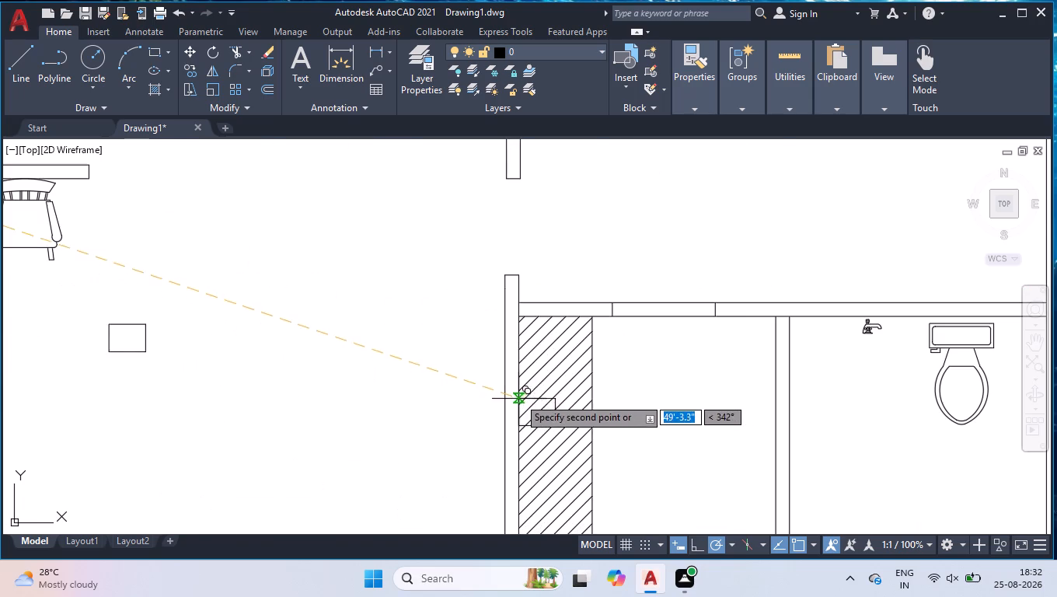
scroll(480, 285, "up", 2)
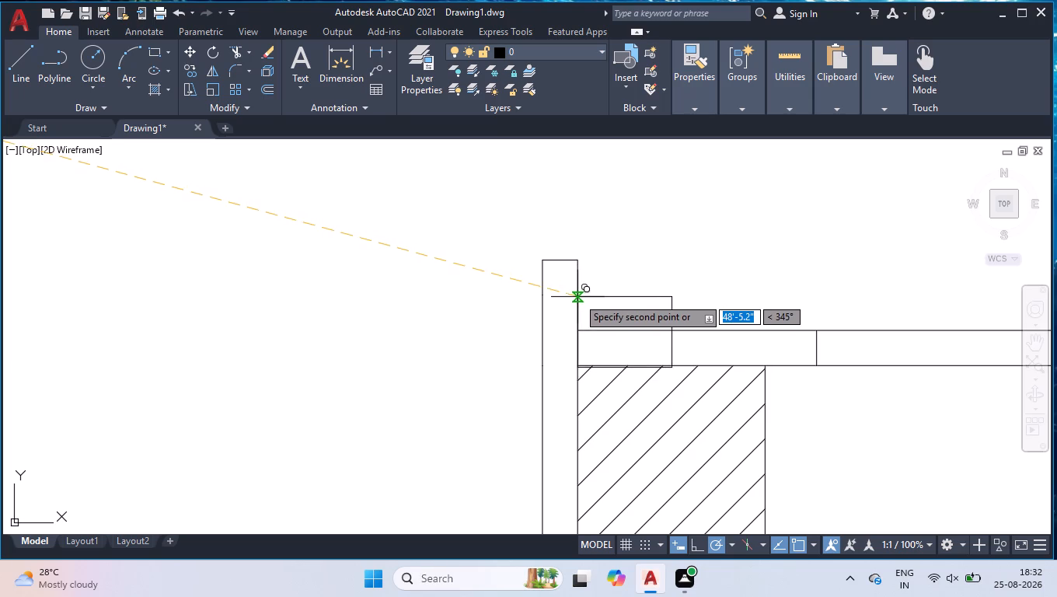
left_click(548, 295)
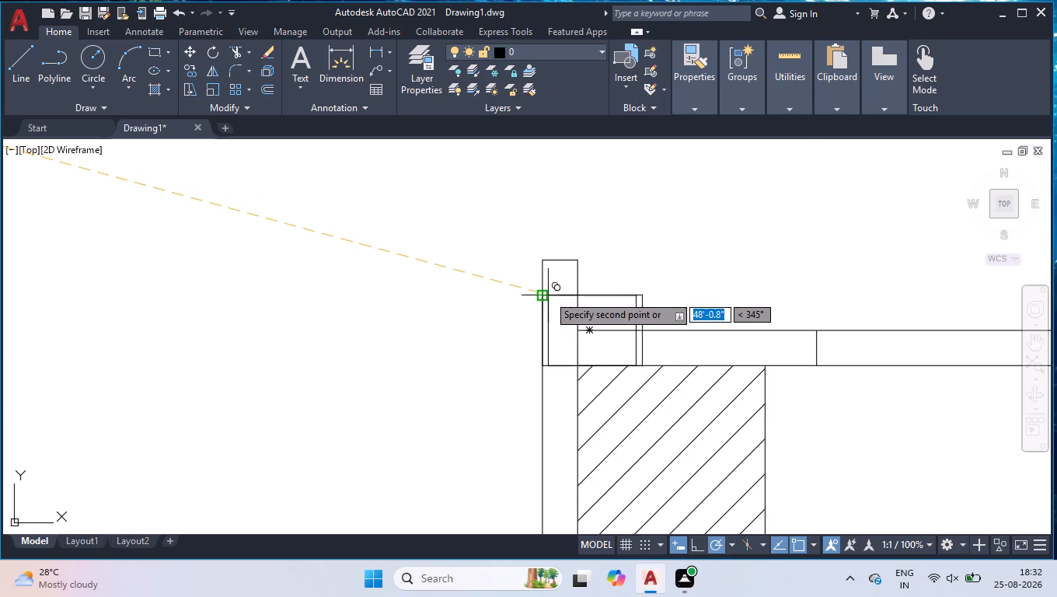
Place a column copy on the partition above the toilet, with its bottom edge on the partition's lower line.
scroll(593, 264, "down", 3)
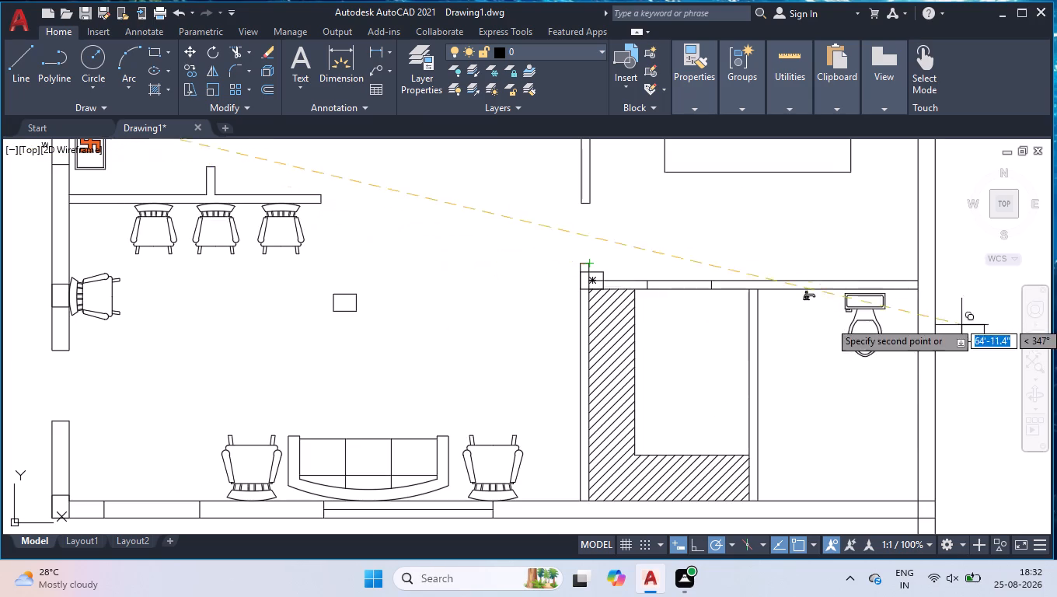
scroll(969, 276, "up", 2)
scroll(768, 263, "up", 3)
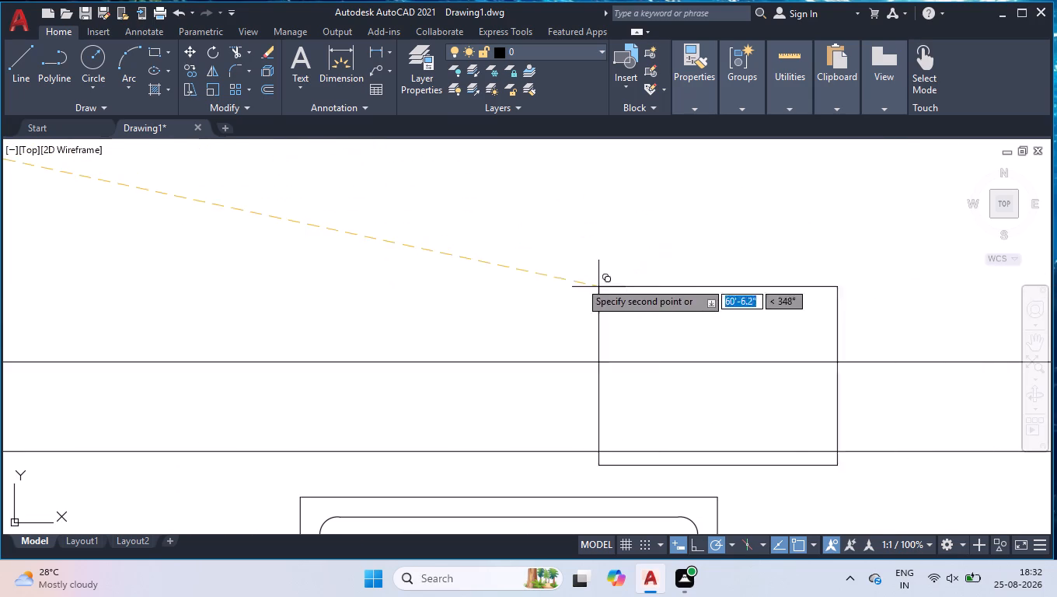
left_click(477, 272)
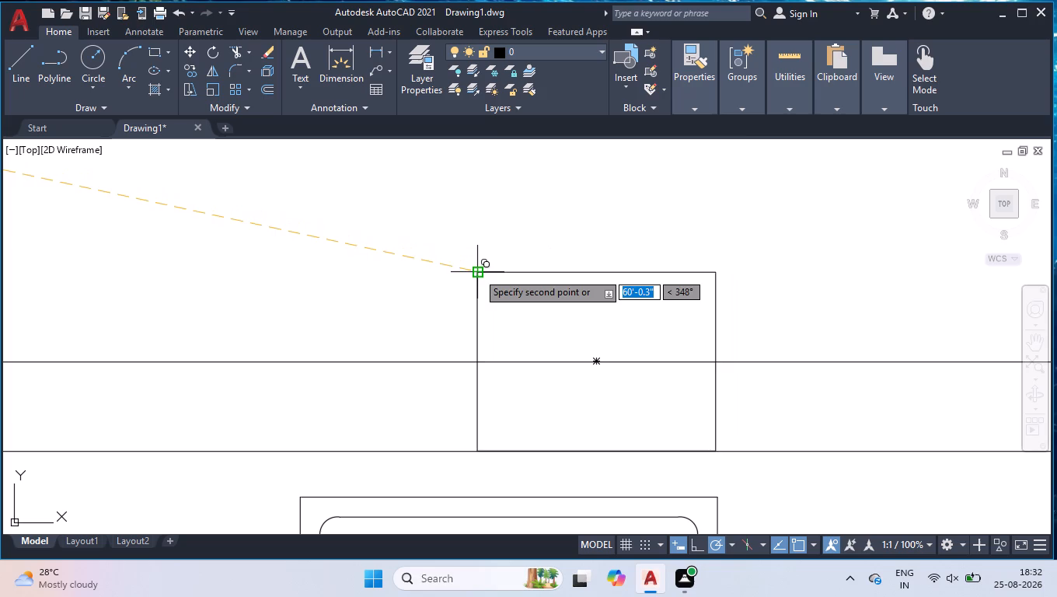
Place two column copies in the bottom wall, one below the hatched room and toilet partition and one near the toilet's outer wall.
scroll(495, 263, "down", 6)
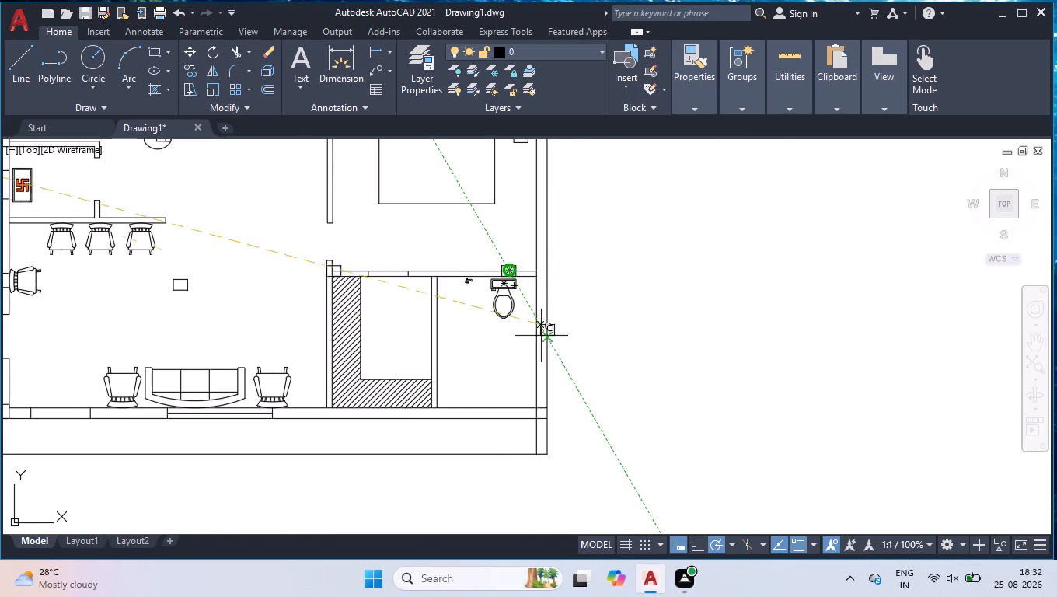
scroll(466, 429, "up", 4)
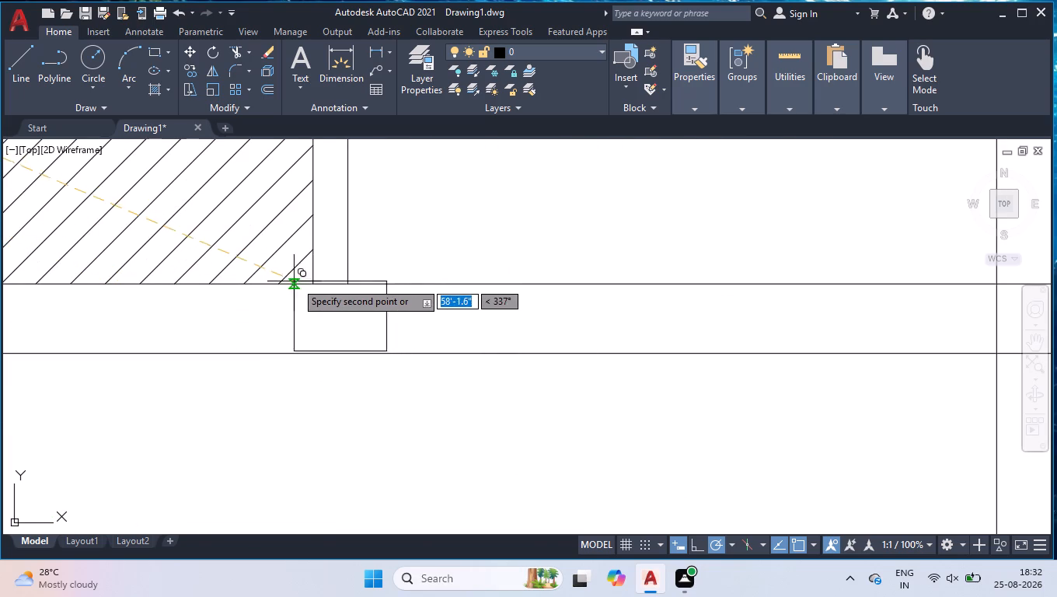
left_click(312, 283)
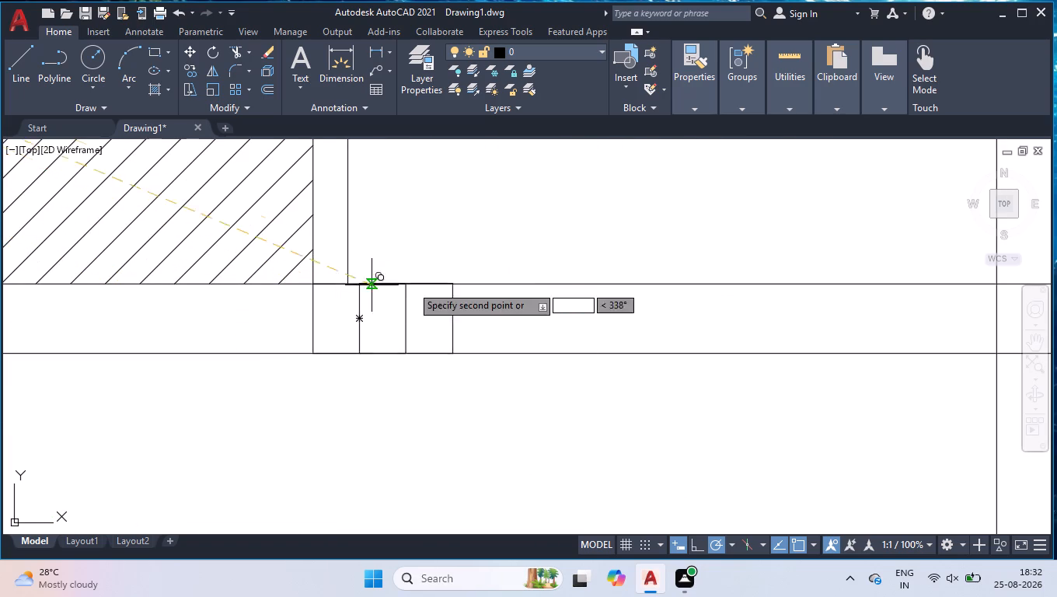
scroll(466, 285, "down", 1)
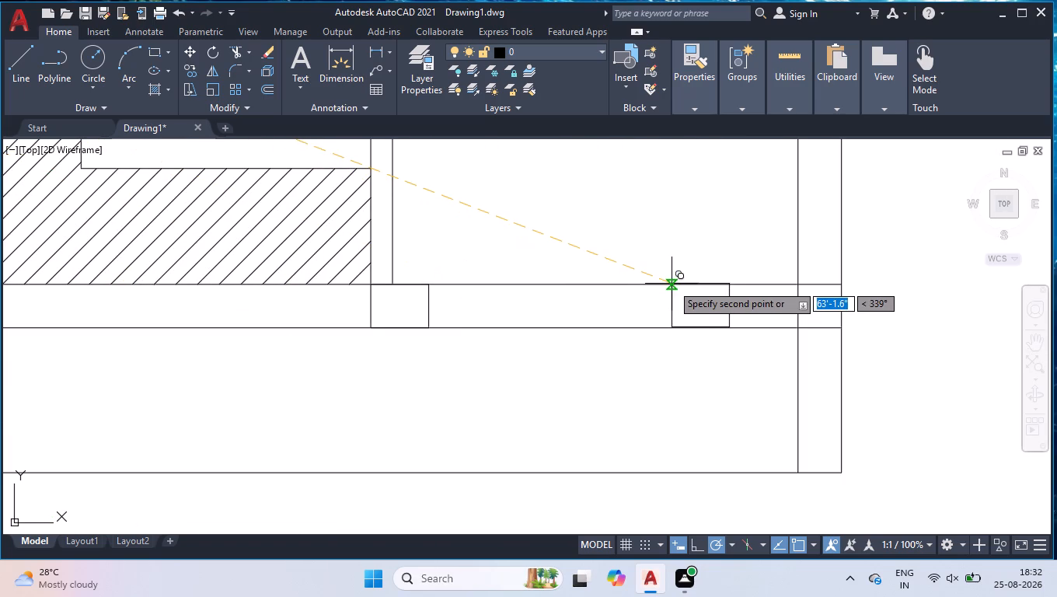
left_click(675, 284)
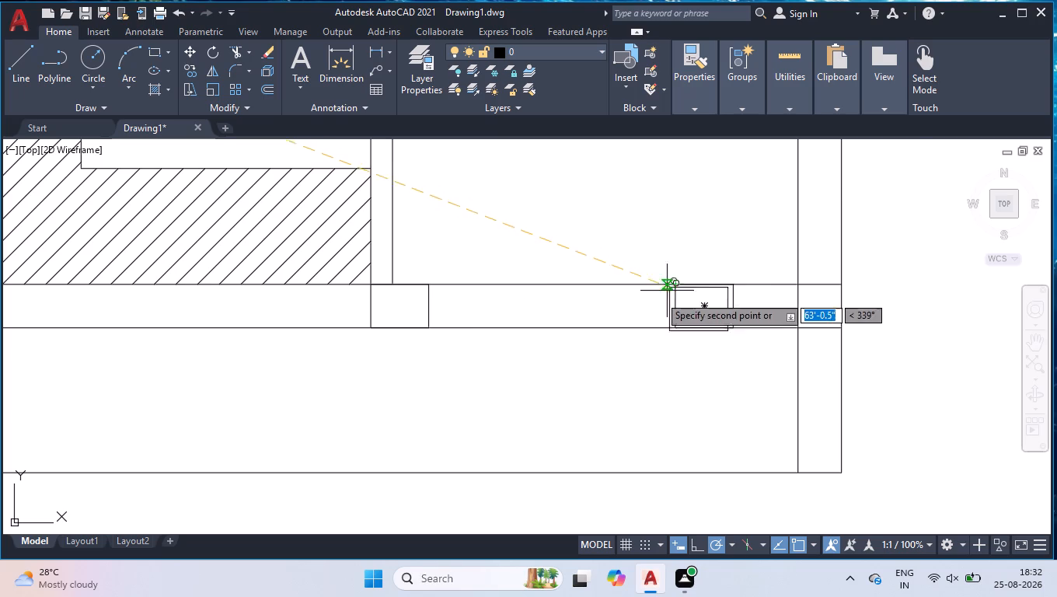
Place a column copy in the living area's bottom wall, between the sofa and the armchair to its left.
scroll(604, 298, "down", 4)
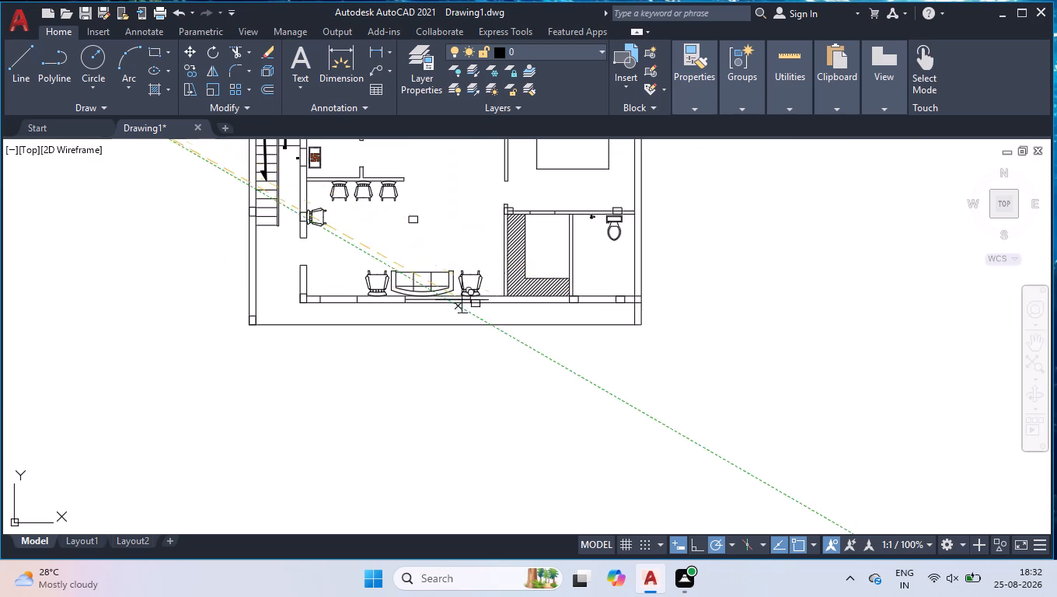
scroll(354, 310, "up", 3)
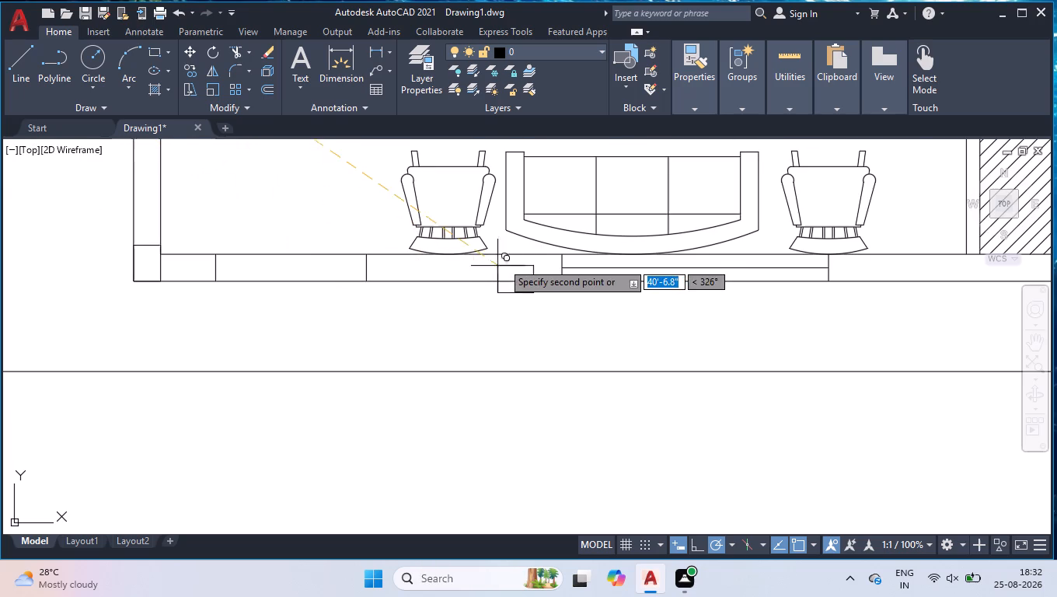
left_click(496, 256)
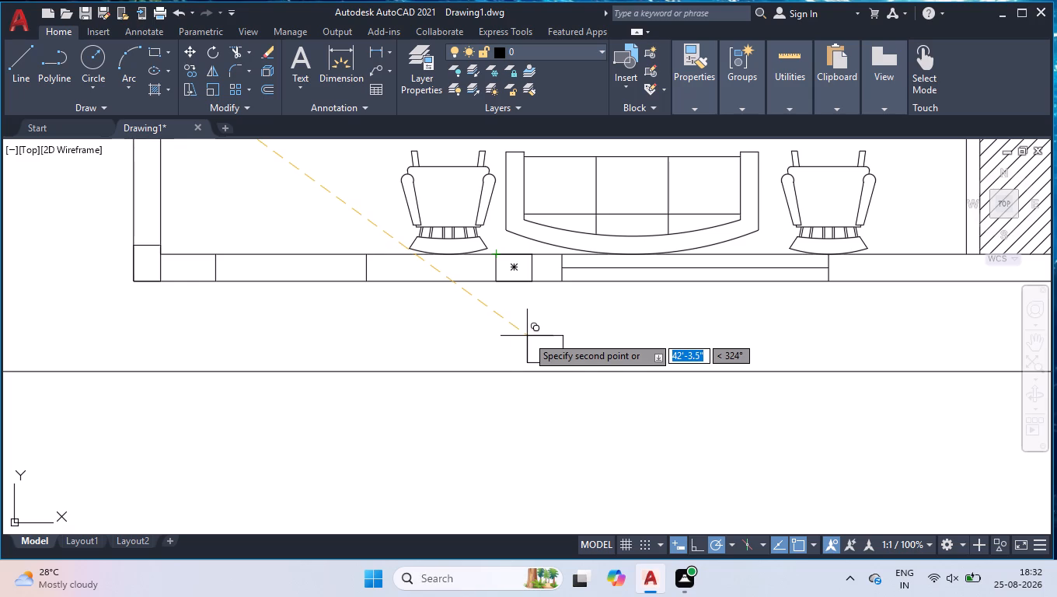
End the column copying, then start a hatch with its colour set to red 237,31,36.
scroll(528, 336, "down", 2)
key("Return")
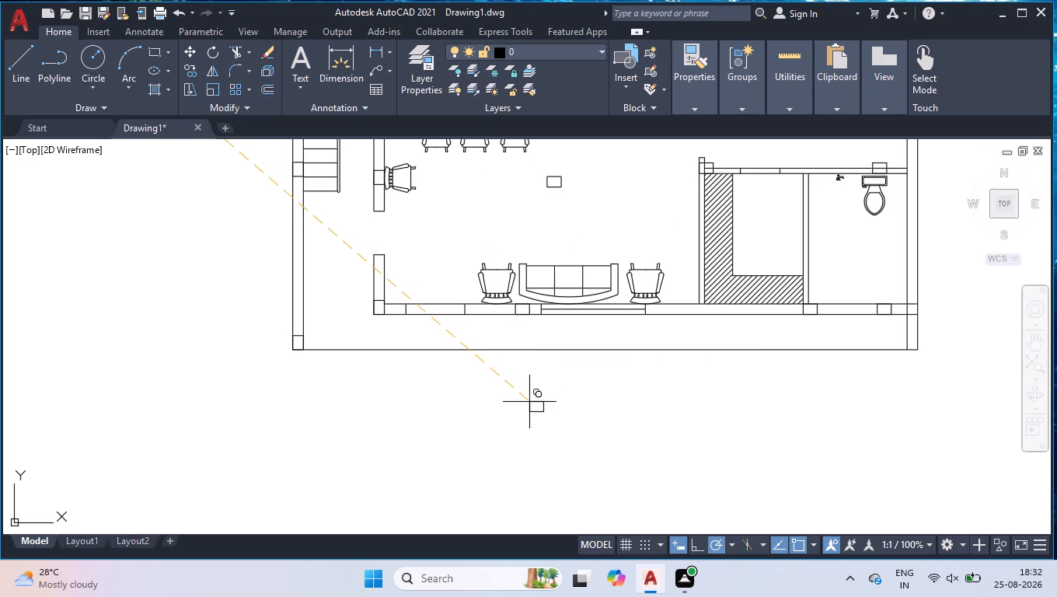
scroll(512, 373, "down", 2)
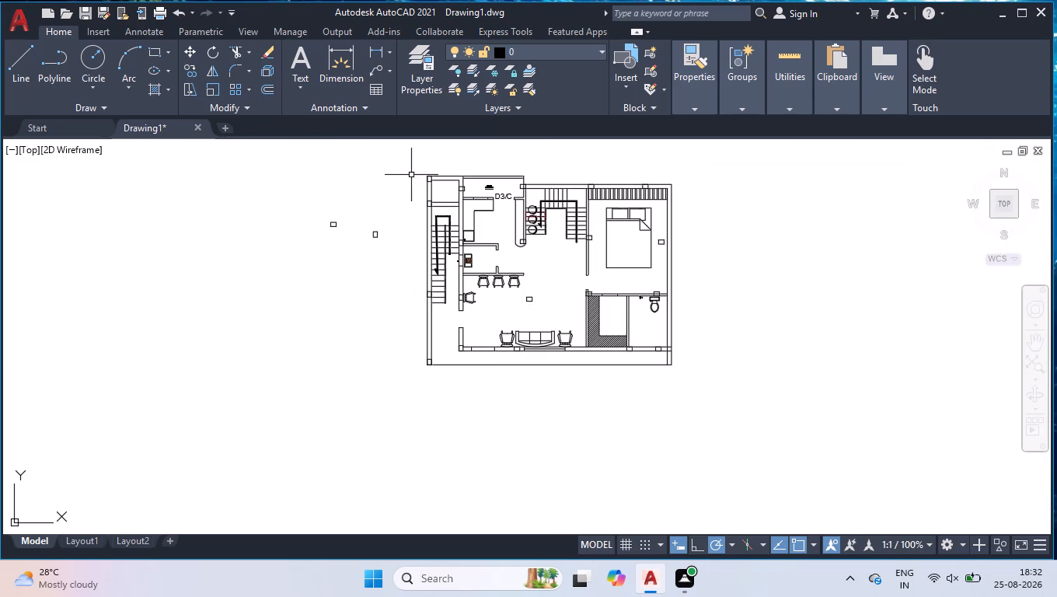
scroll(431, 164, "up", 2)
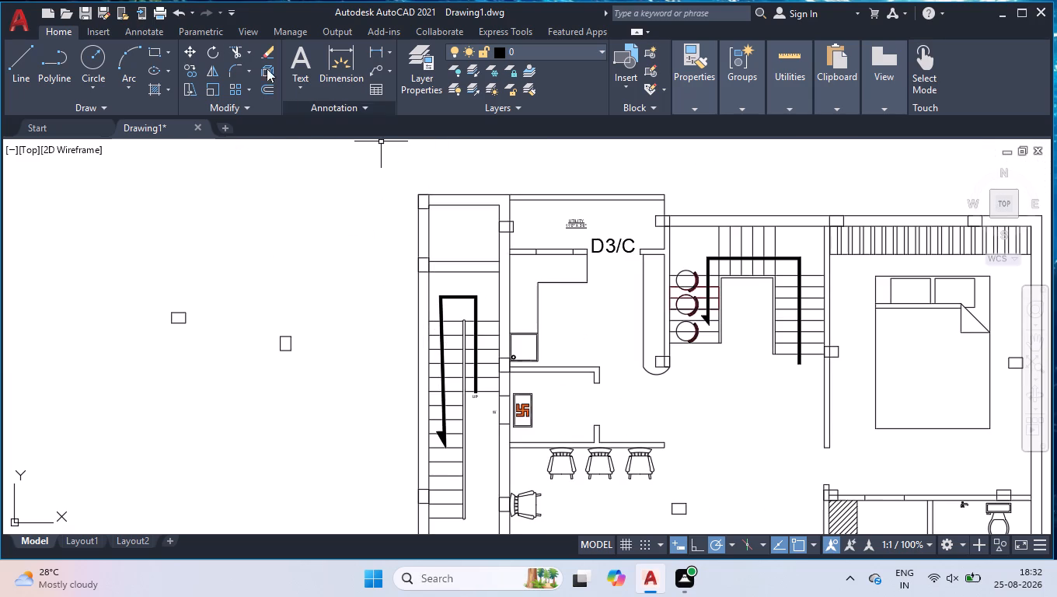
left_click(152, 88)
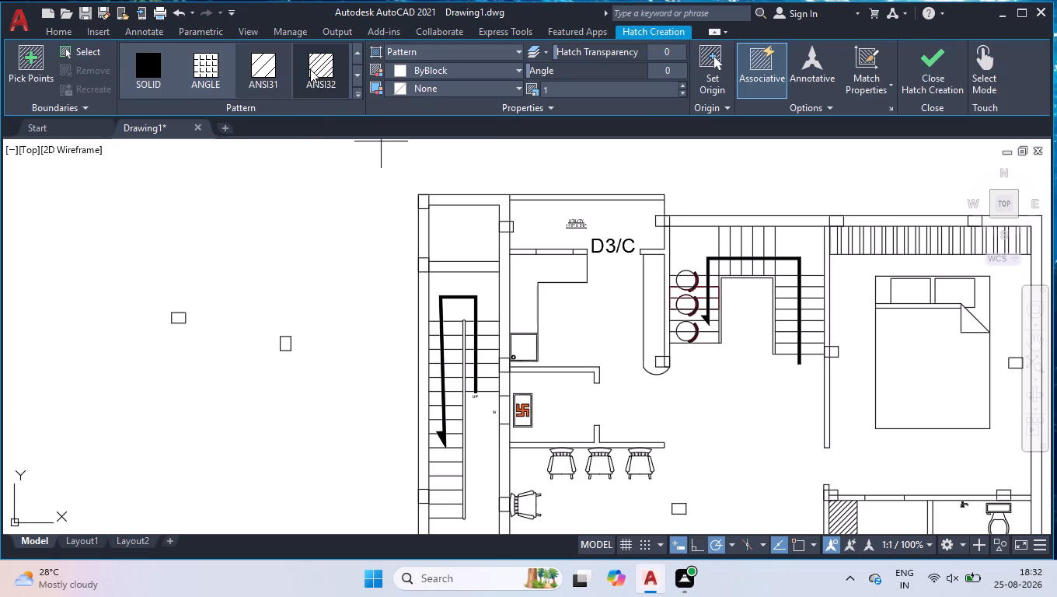
left_click(427, 72)
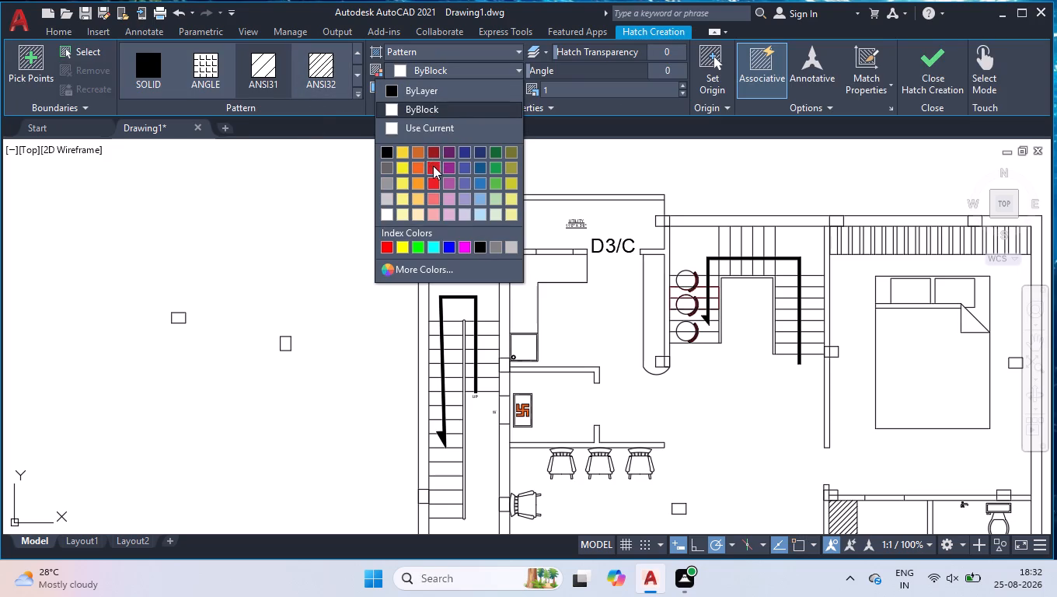
left_click(434, 166)
left_click(404, 69)
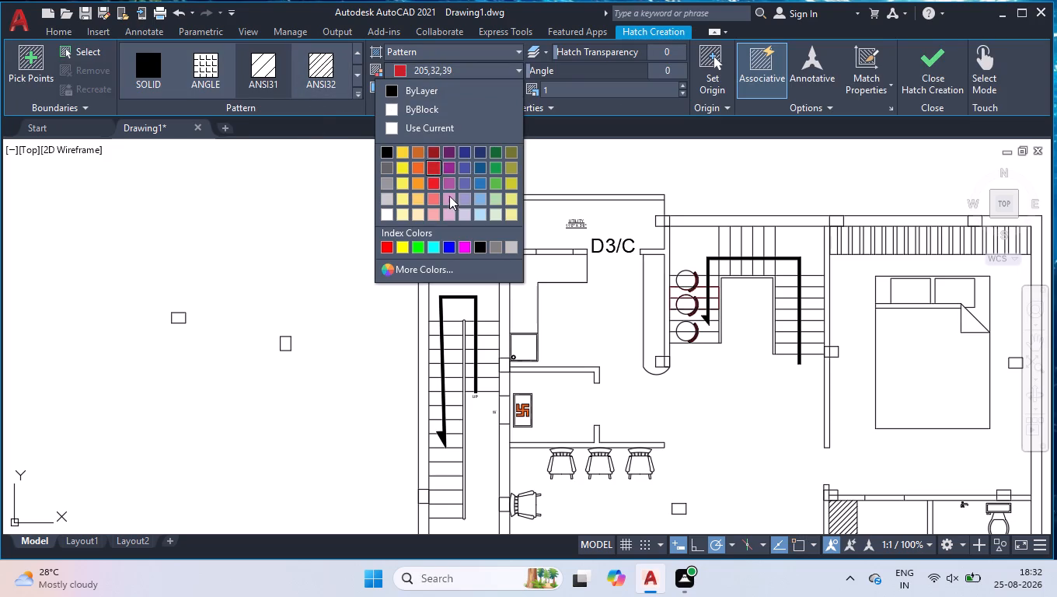
left_click(437, 183)
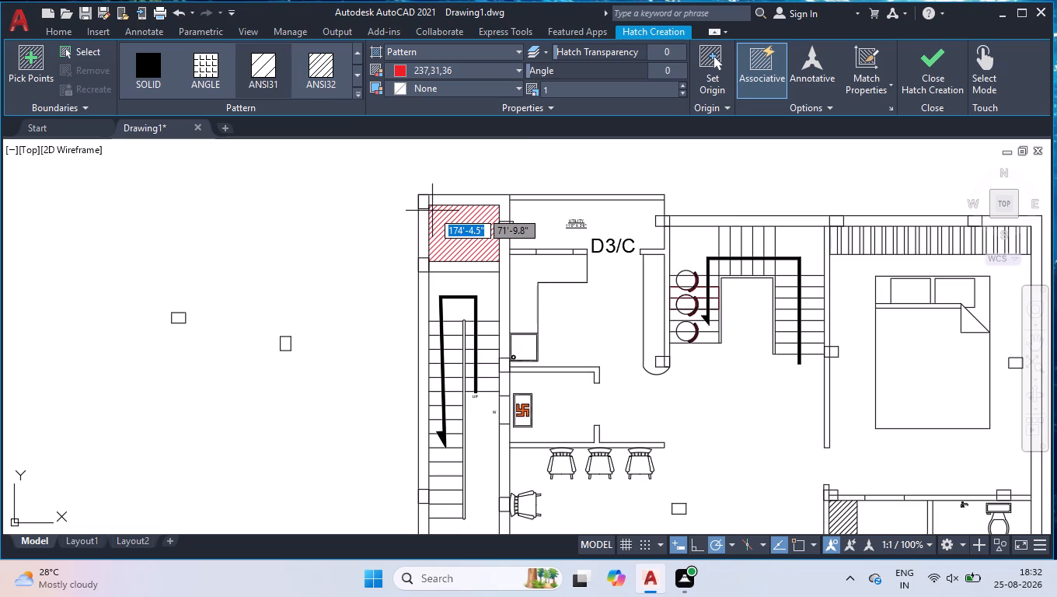
Hatch the four columns along the floor plan's outer left wall, from the top corner to the bottom corner.
scroll(424, 205, "up", 2)
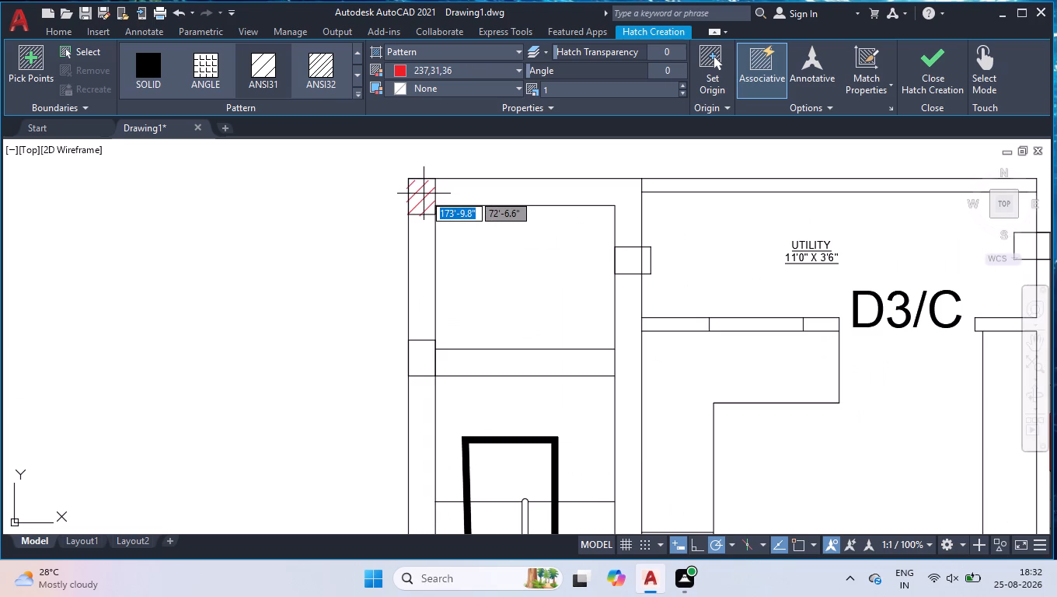
left_click(424, 194)
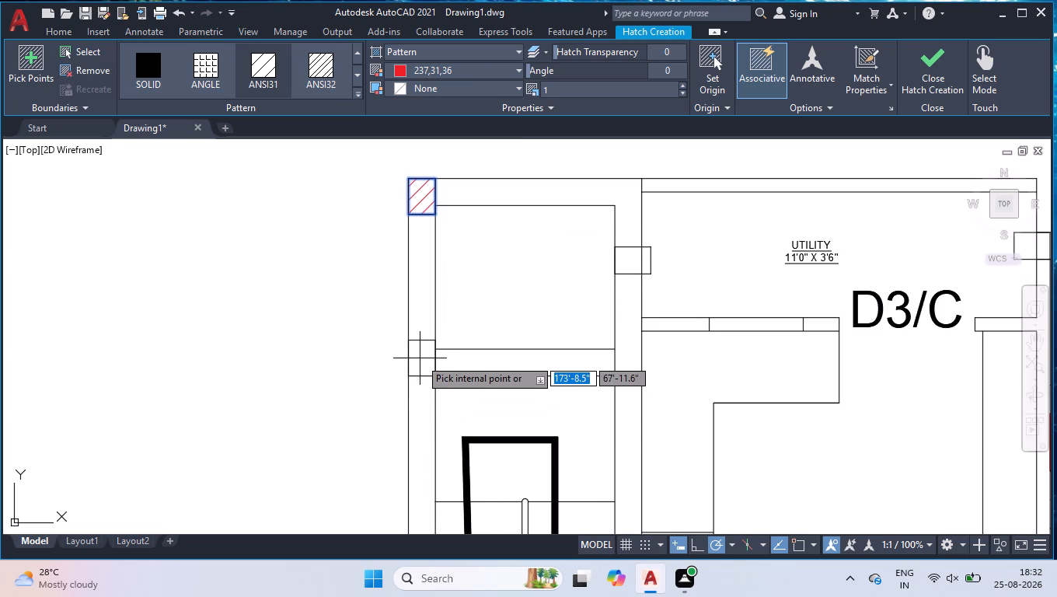
left_click(420, 358)
scroll(433, 330, "down", 3)
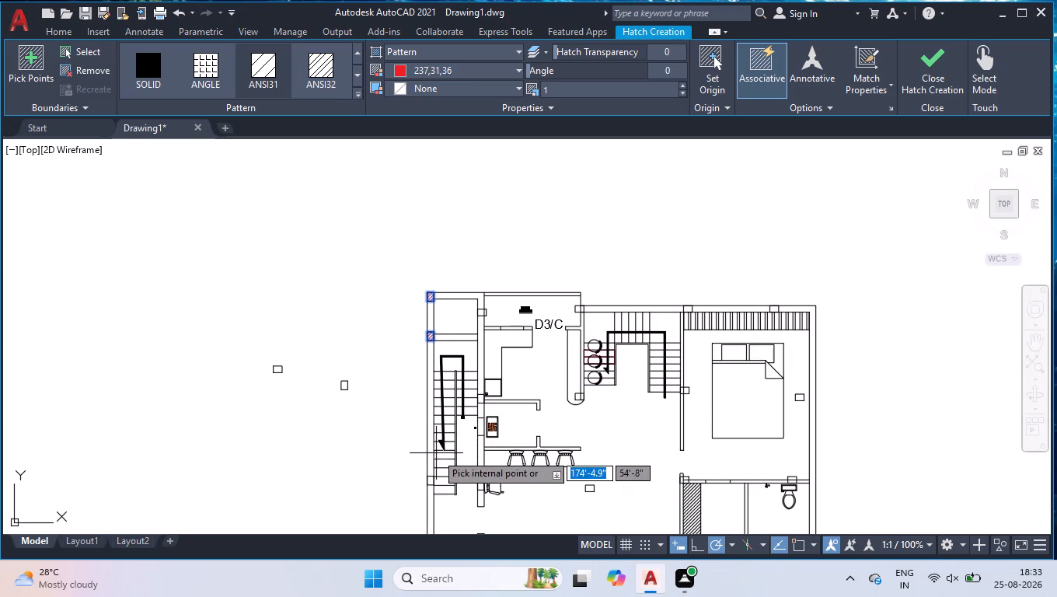
scroll(432, 486, "up", 4)
left_click(422, 463)
scroll(515, 364, "down", 4)
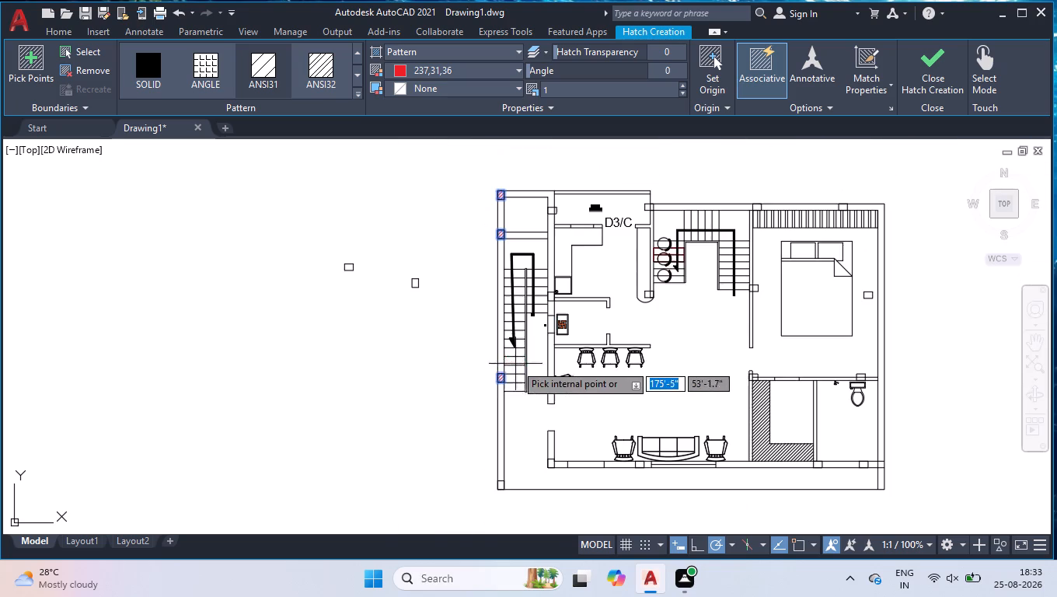
scroll(483, 491, "up", 4)
left_click(587, 474)
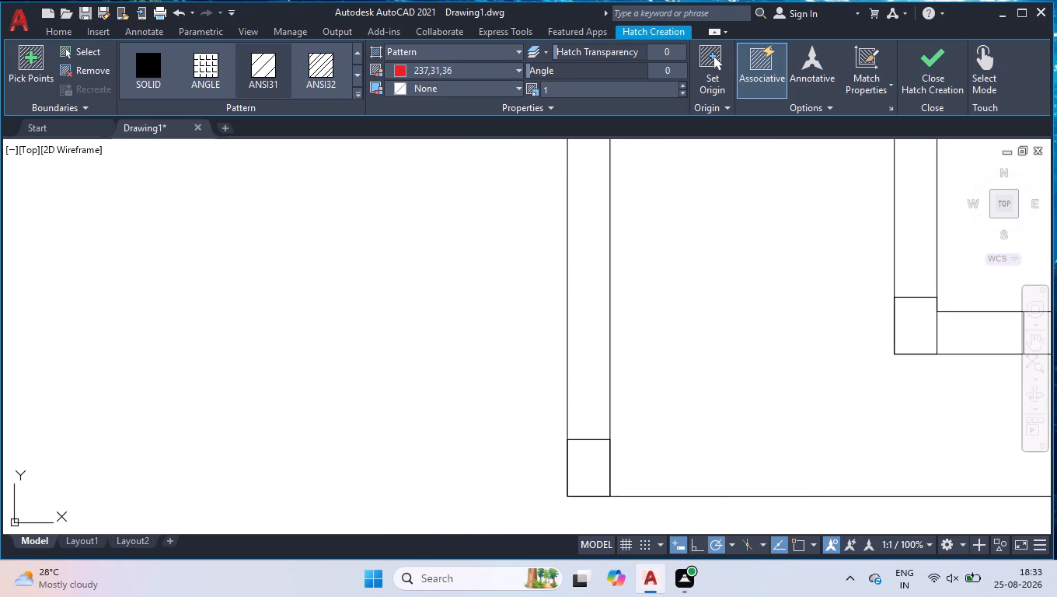
scroll(539, 397, "down", 4)
Hatch three columns in the wall right of the outer staircase: bottom corner, beside the single armchair, and by the kitchen sink.
scroll(630, 382, "up", 3)
scroll(450, 396, "up", 2)
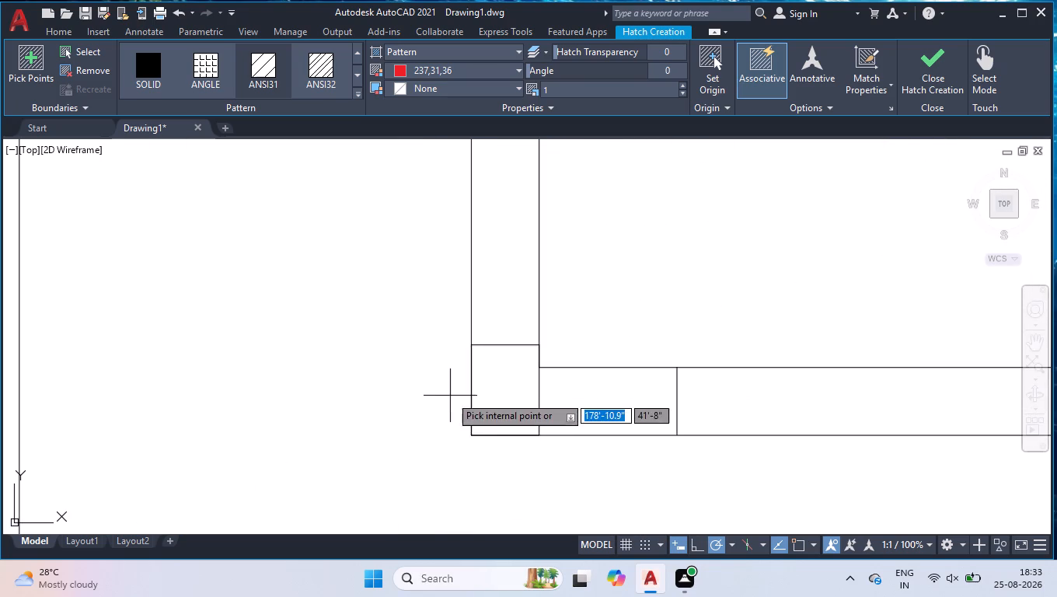
left_click(510, 389)
scroll(504, 390, "down", 5)
scroll(497, 324, "up", 2)
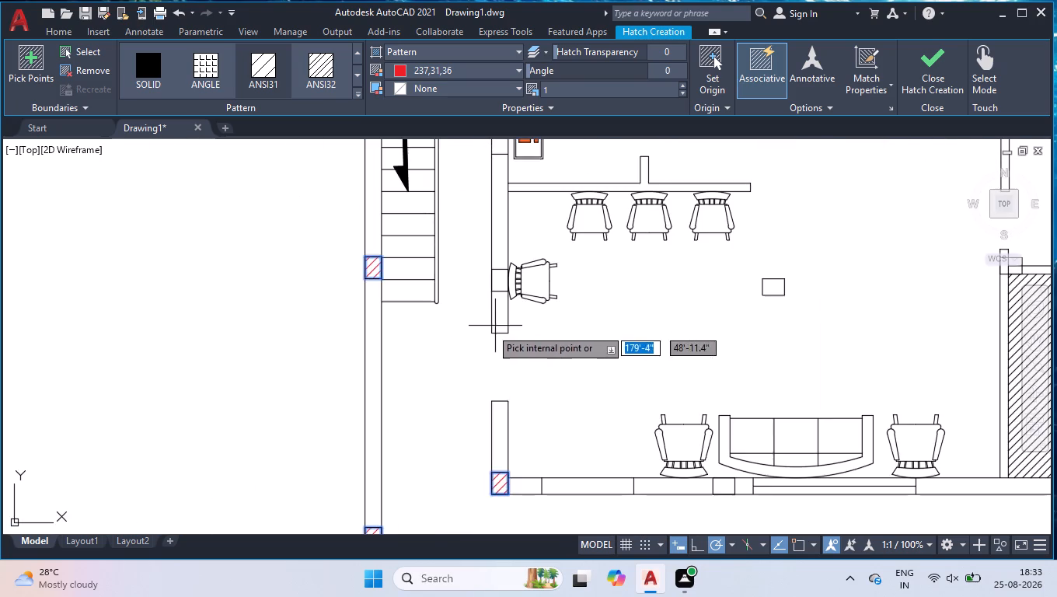
scroll(478, 279, "up", 3)
left_click(569, 285)
scroll(543, 337, "down", 4)
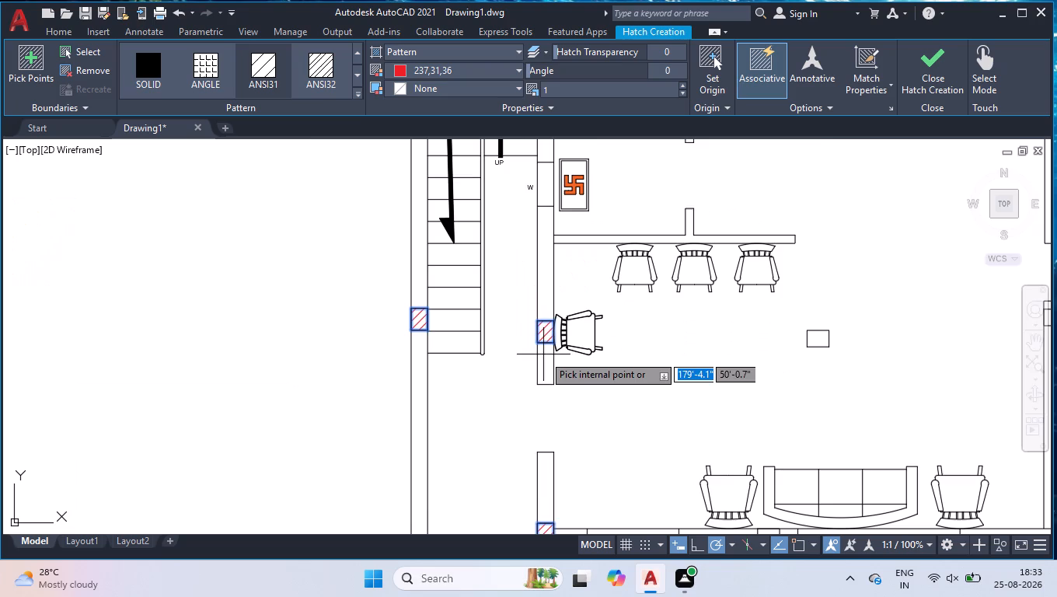
scroll(545, 351, "down", 1)
scroll(542, 196, "up", 5)
scroll(558, 215, "down", 2)
left_click(552, 204)
scroll(535, 338, "down", 3)
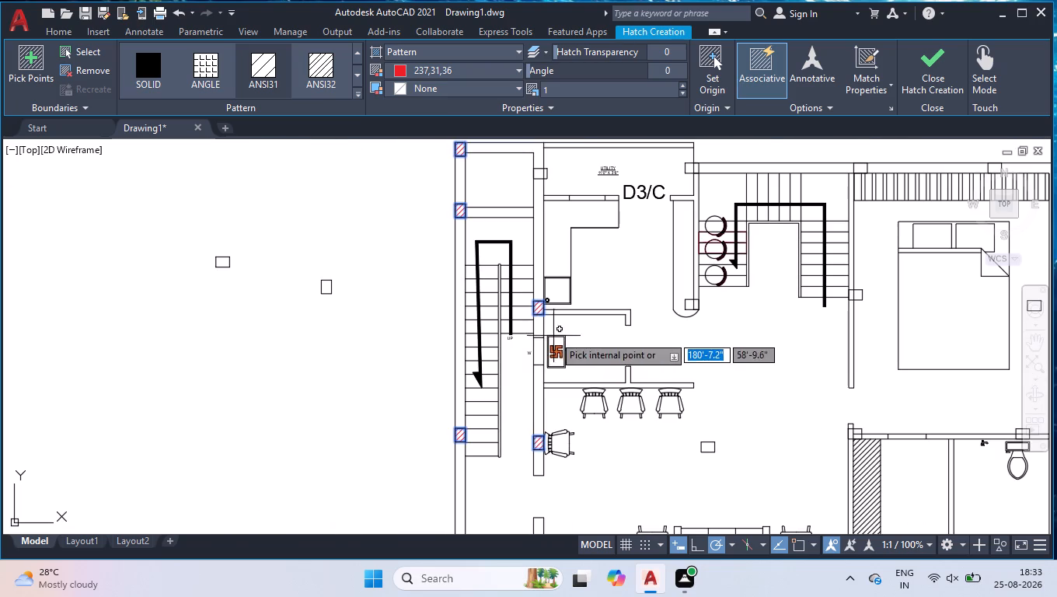
Hatch both parts of the two columns in the side walls of the utility area.
scroll(555, 157, "up", 3)
scroll(485, 196, "up", 2)
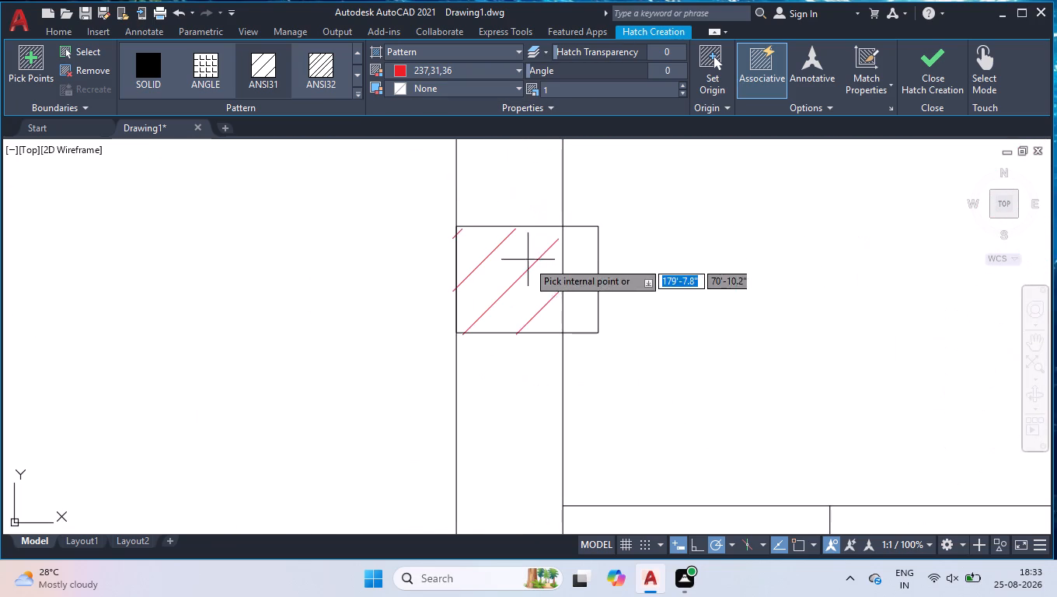
left_click(528, 278)
left_click(578, 271)
scroll(564, 286, "down", 3)
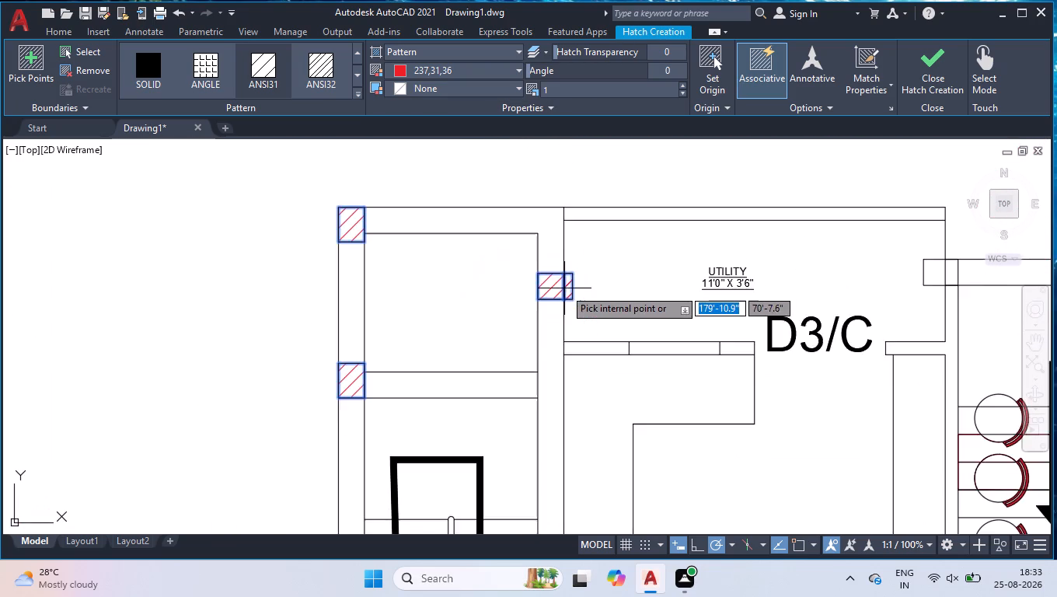
scroll(564, 286, "down", 1)
scroll(838, 250, "up", 2)
scroll(782, 331, "up", 3)
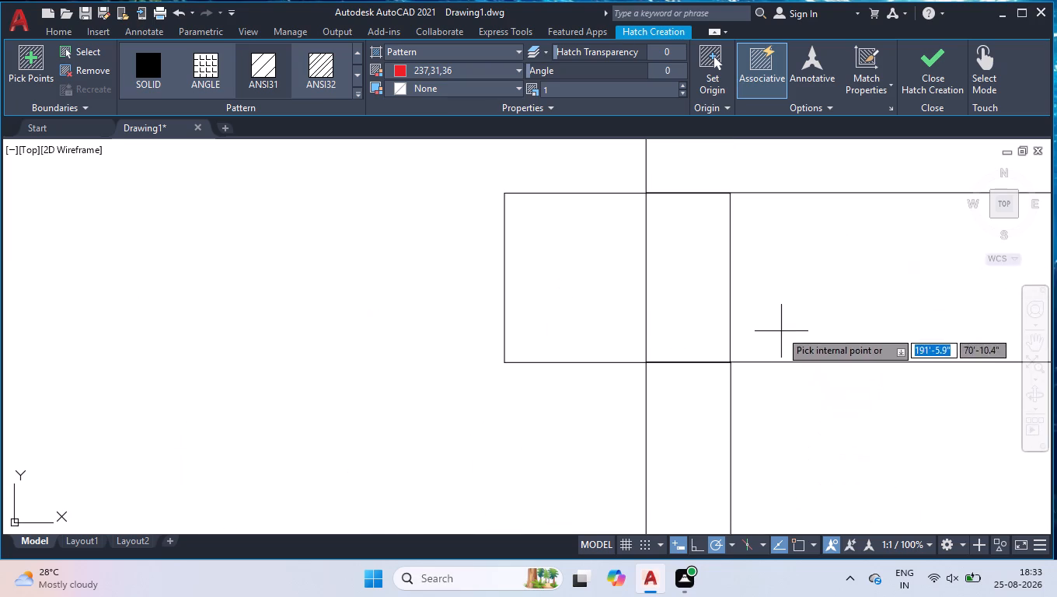
left_click(693, 279)
left_click(589, 289)
Hatch the two columns in the top wall above the bedroom wardrobe.
scroll(611, 297, "down", 5)
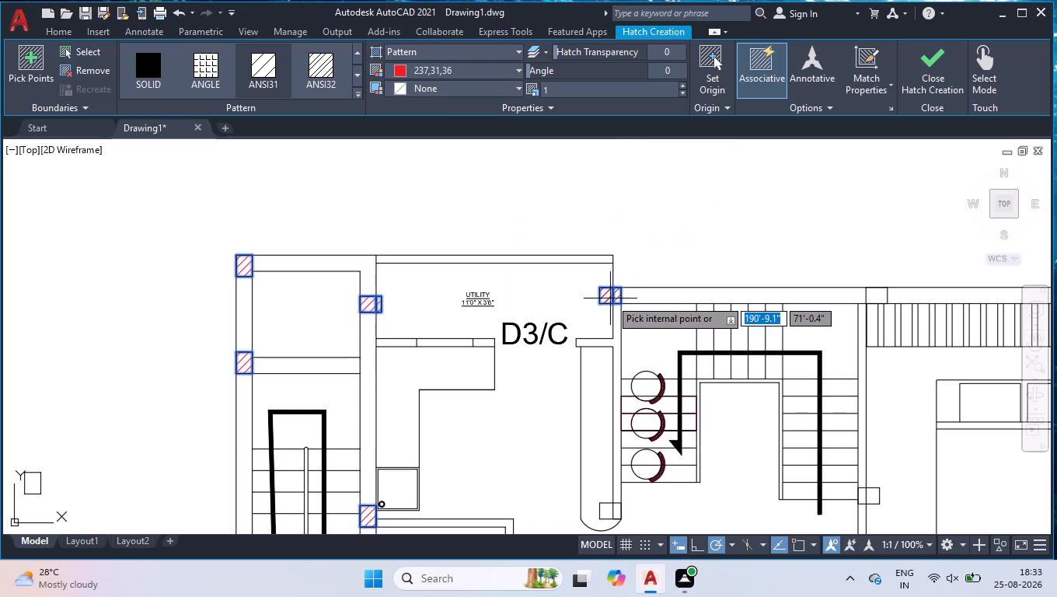
scroll(905, 294, "up", 3)
left_click(802, 298)
scroll(669, 316, "down", 2)
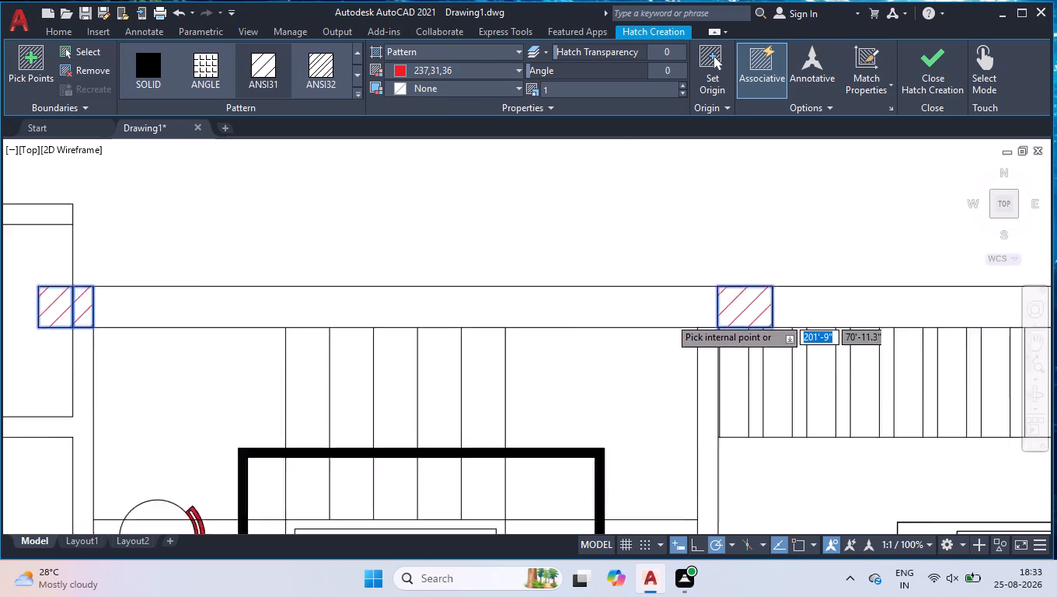
scroll(669, 317, "down", 1)
left_click(911, 312)
Hatch the wall-side part of the column at the rounded end of the counter beside the round stools.
scroll(774, 240, "down", 2)
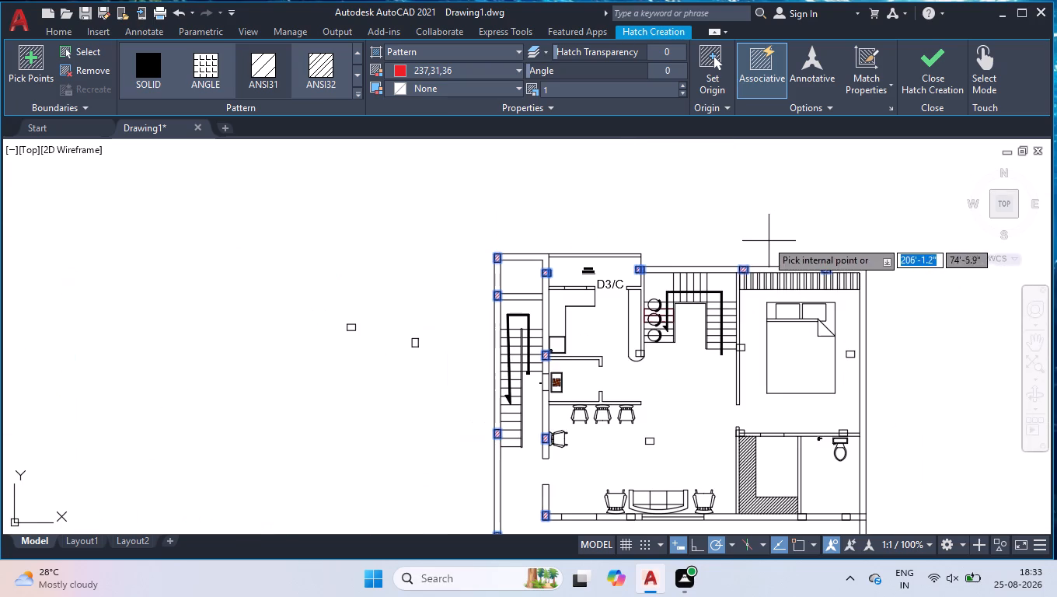
scroll(647, 359, "up", 6)
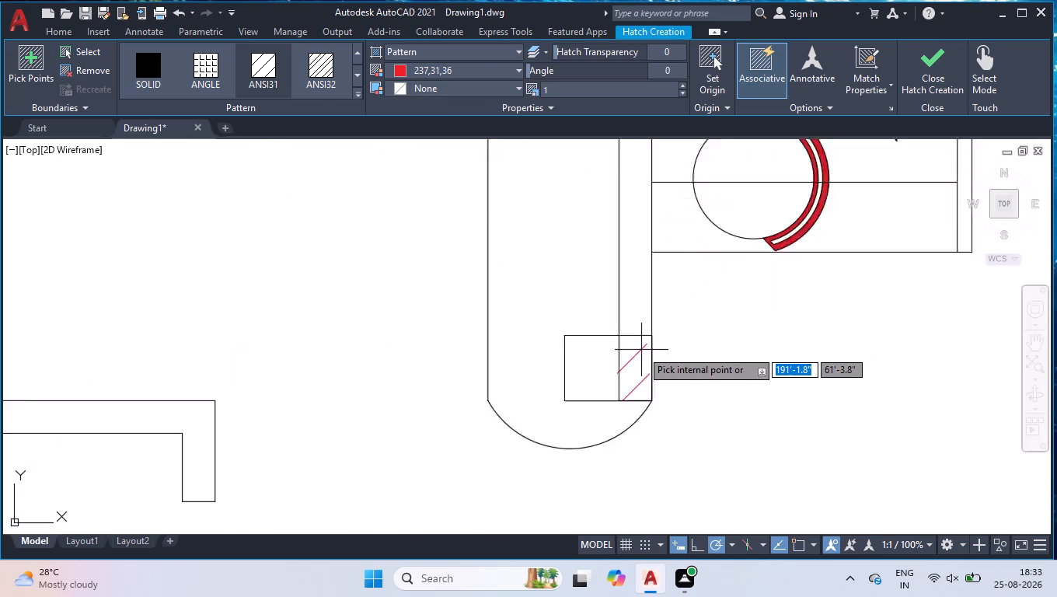
scroll(641, 350, "up", 1)
left_click(633, 354)
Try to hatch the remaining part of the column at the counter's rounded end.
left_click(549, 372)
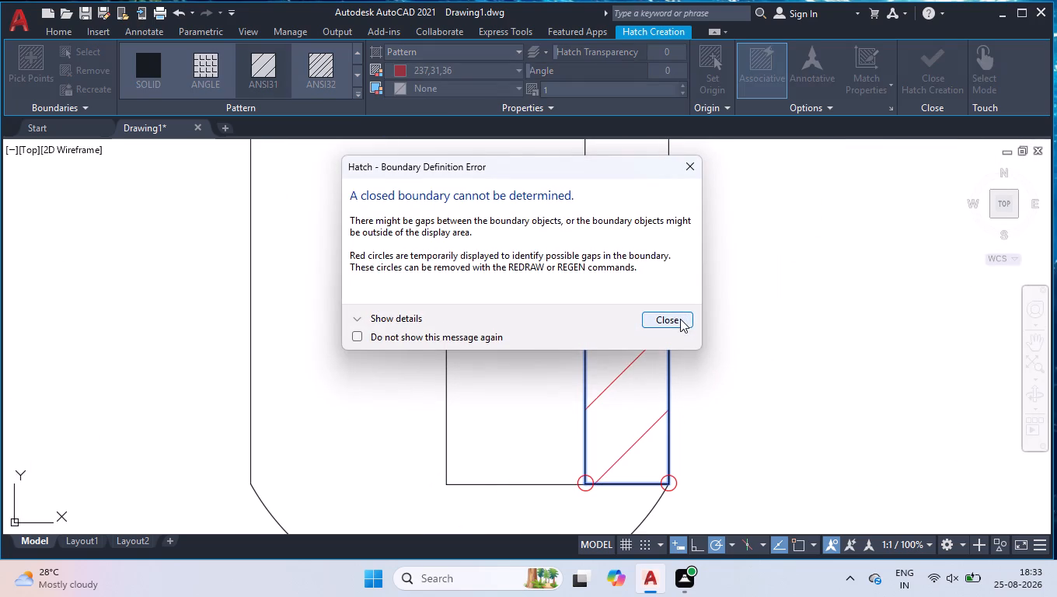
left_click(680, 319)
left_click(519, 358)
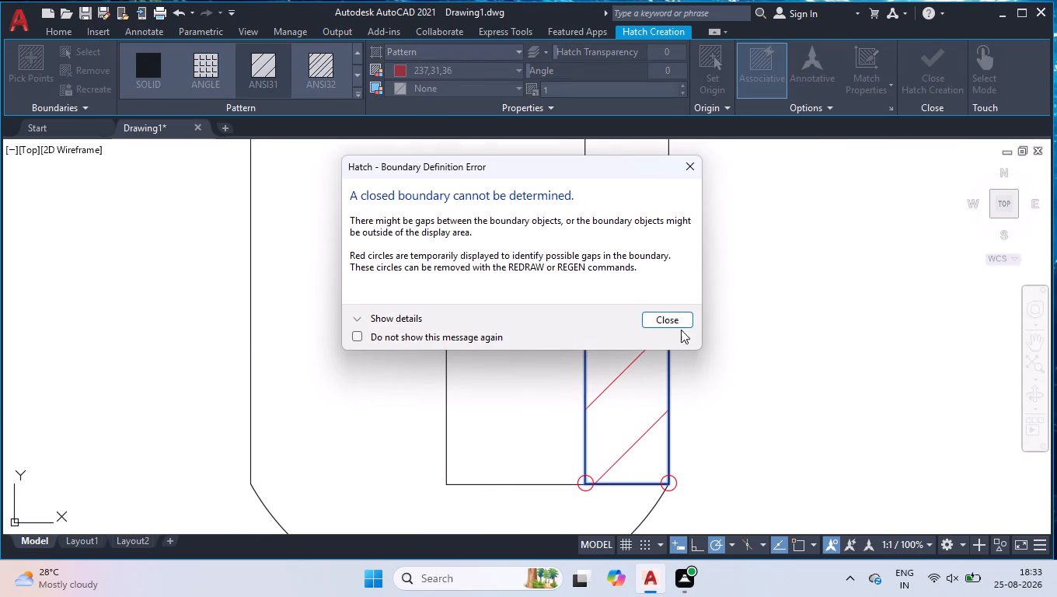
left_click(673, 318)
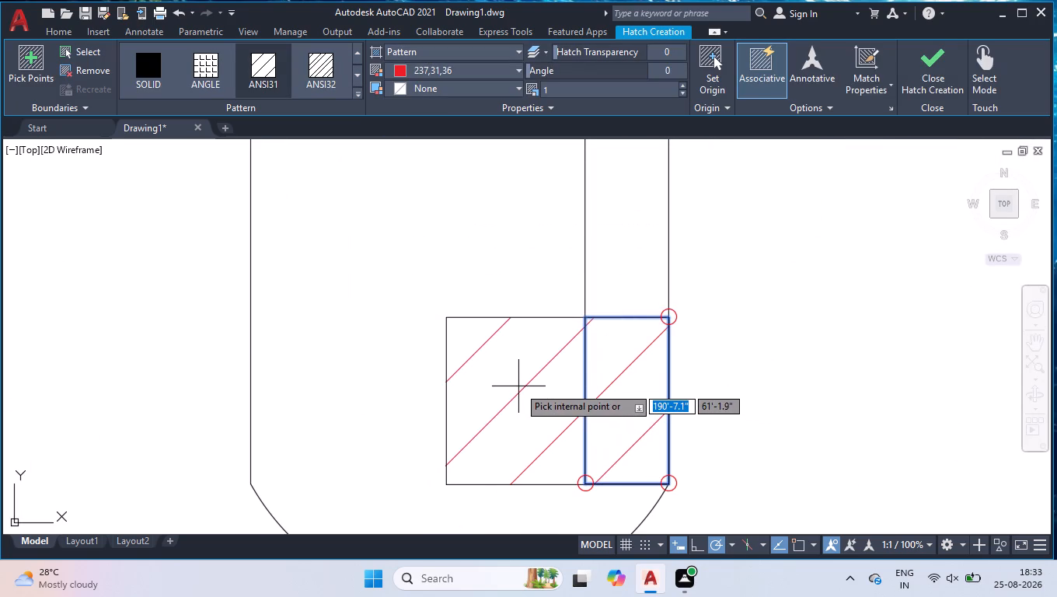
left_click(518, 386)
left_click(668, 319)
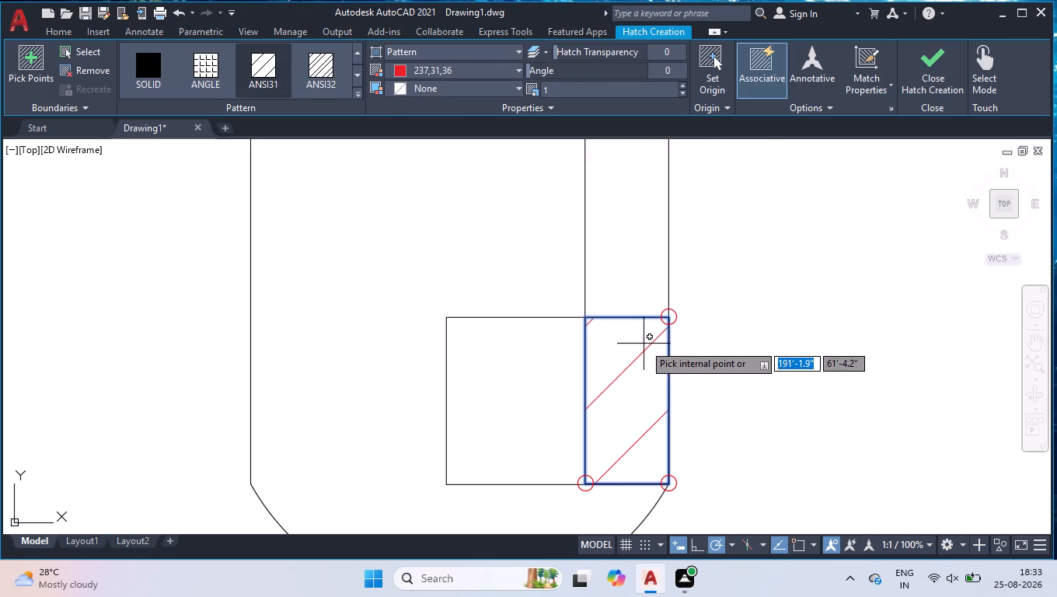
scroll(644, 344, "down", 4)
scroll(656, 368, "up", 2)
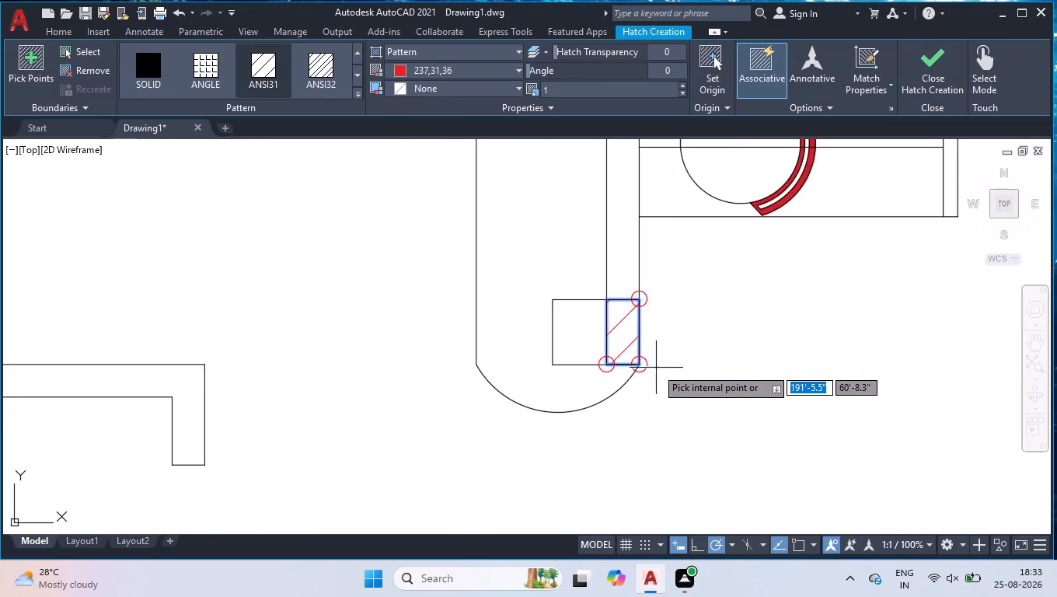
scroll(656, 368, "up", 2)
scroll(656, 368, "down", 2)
Hatch the free-standing living-area column and the bottom-wall column between the sofa and its left armchair.
scroll(647, 328, "down", 4)
scroll(662, 473, "up", 4)
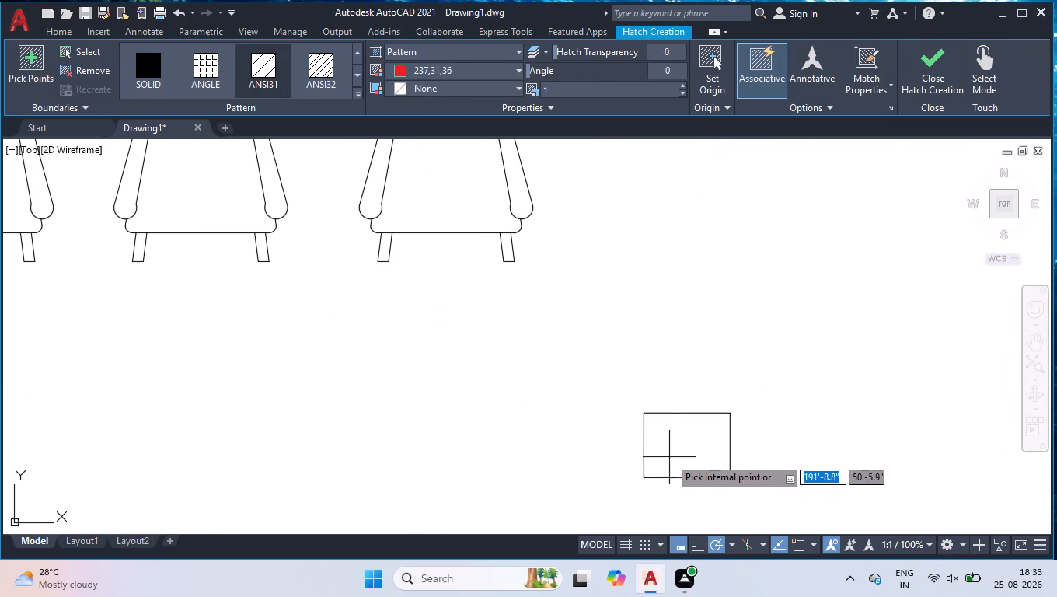
left_click(683, 437)
scroll(663, 348, "down", 4)
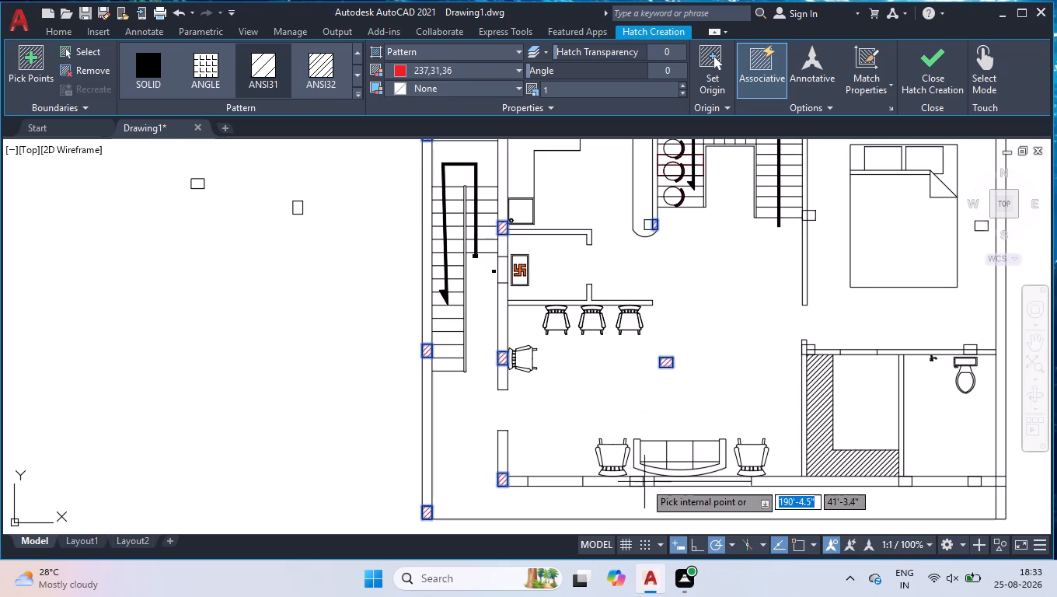
scroll(641, 478, "up", 4)
left_click(633, 496)
scroll(679, 386, "down", 4)
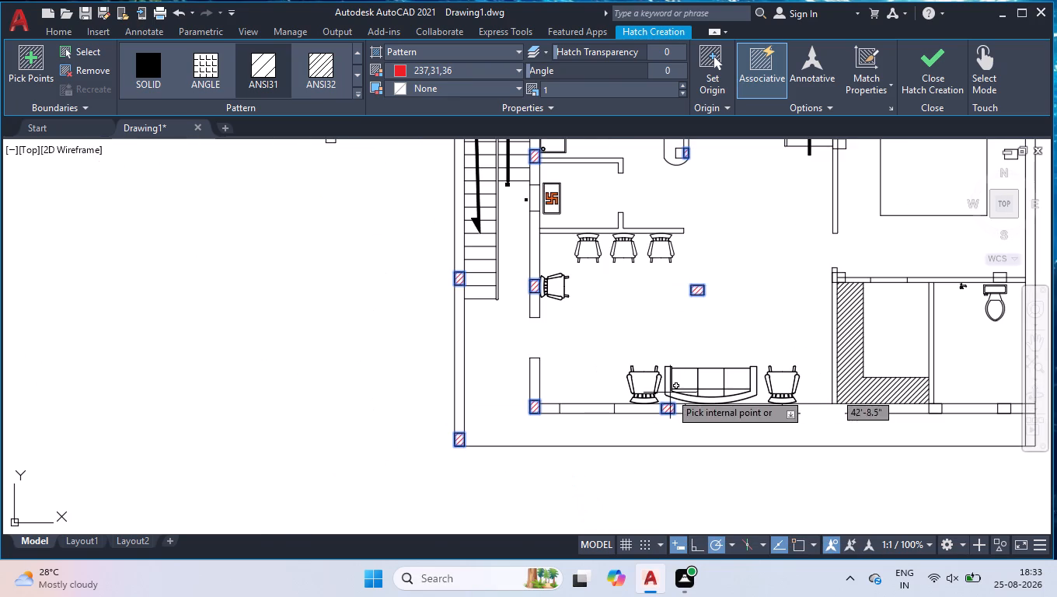
Hatch both parts of the column in the wall between the inner staircase and bedroom, plus the column beside the bed.
scroll(741, 438, "down", 2)
scroll(811, 379, "up", 2)
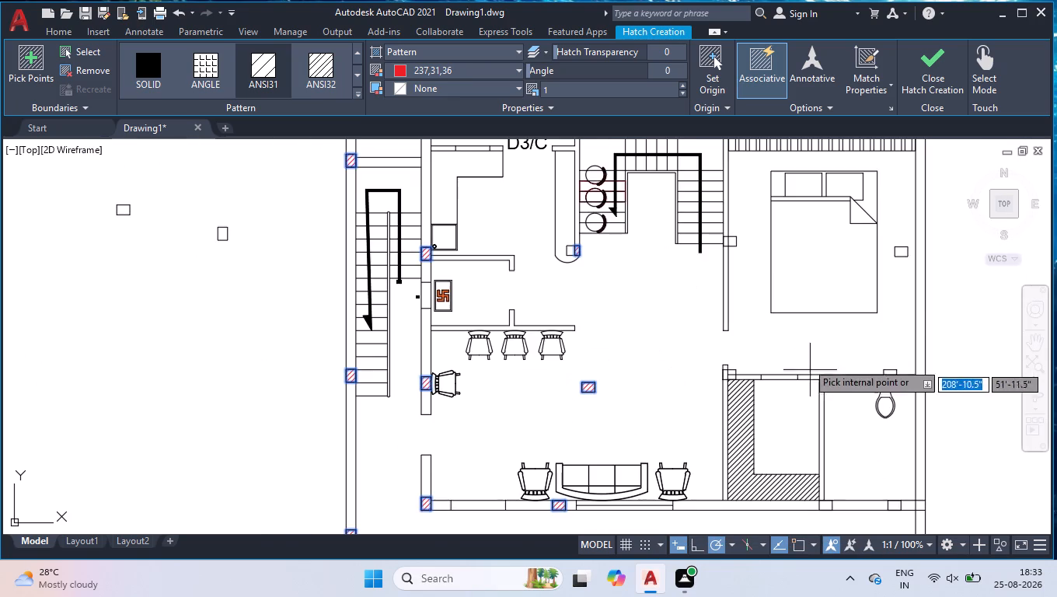
scroll(738, 232, "up", 3)
scroll(705, 286, "up", 3)
left_click(667, 211)
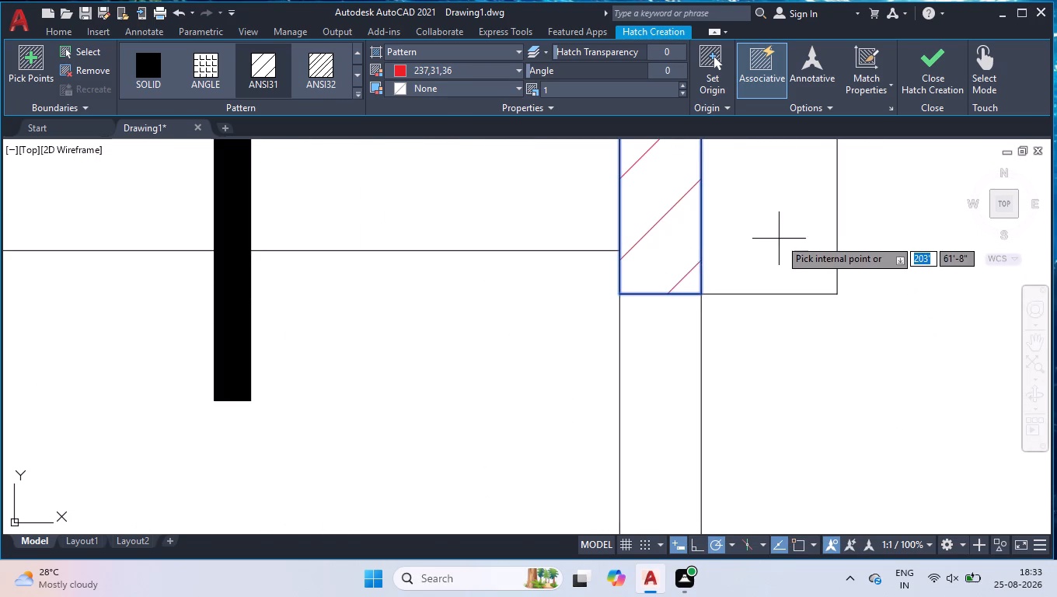
left_click(780, 238)
scroll(777, 246, "down", 3)
scroll(728, 365, "down", 3)
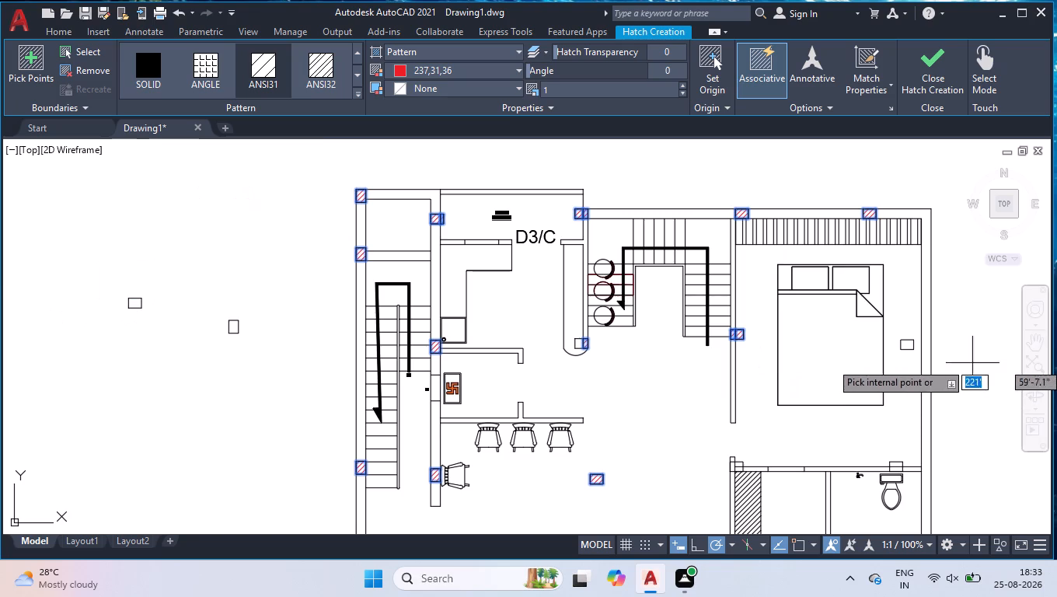
scroll(958, 359, "up", 3)
left_click(762, 321)
scroll(765, 309, "down", 4)
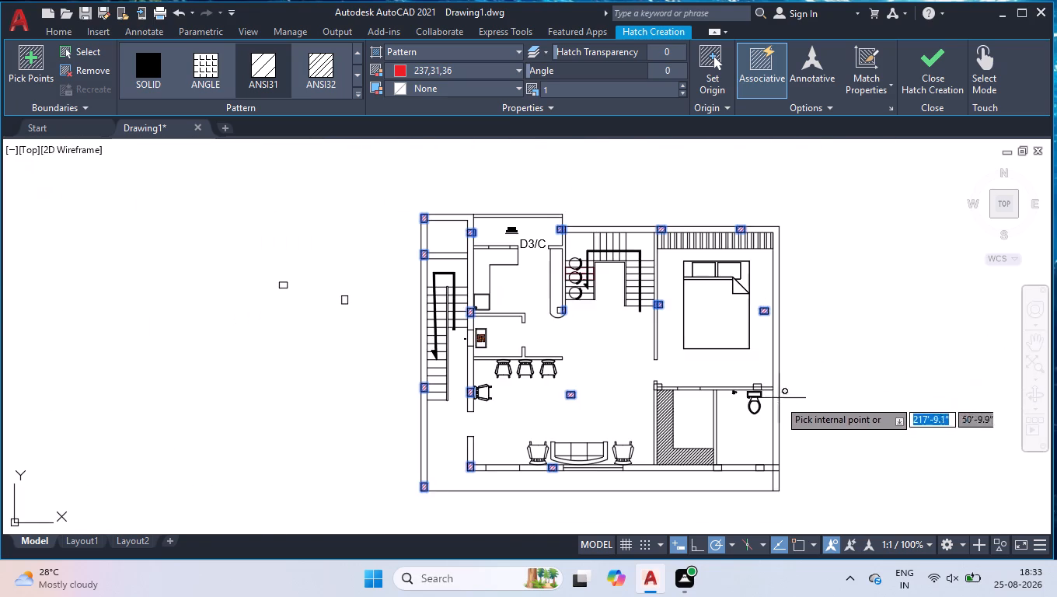
Hatch both parts of the column in the bathroom wall behind the toilet in red.
scroll(777, 405, "up", 4)
scroll(661, 286, "up", 3)
left_click(653, 298)
left_click(617, 374)
Hatch all three parts of the column at the bedroom-side corner above the L-shaped hatched area in red.
scroll(713, 312, "down", 4)
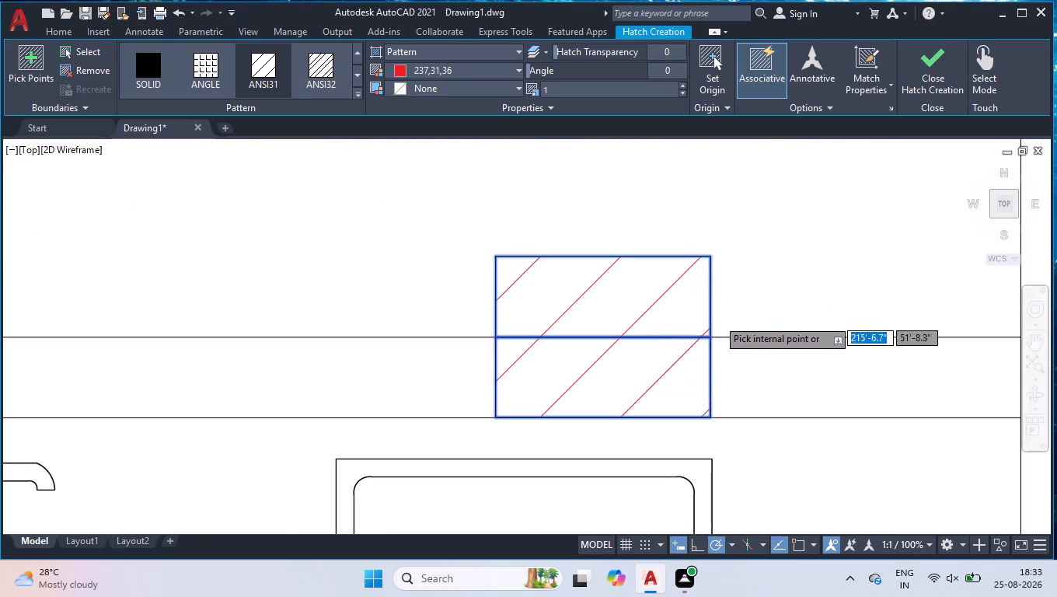
scroll(452, 303, "down", 2)
scroll(290, 309, "up", 4)
left_click(340, 298)
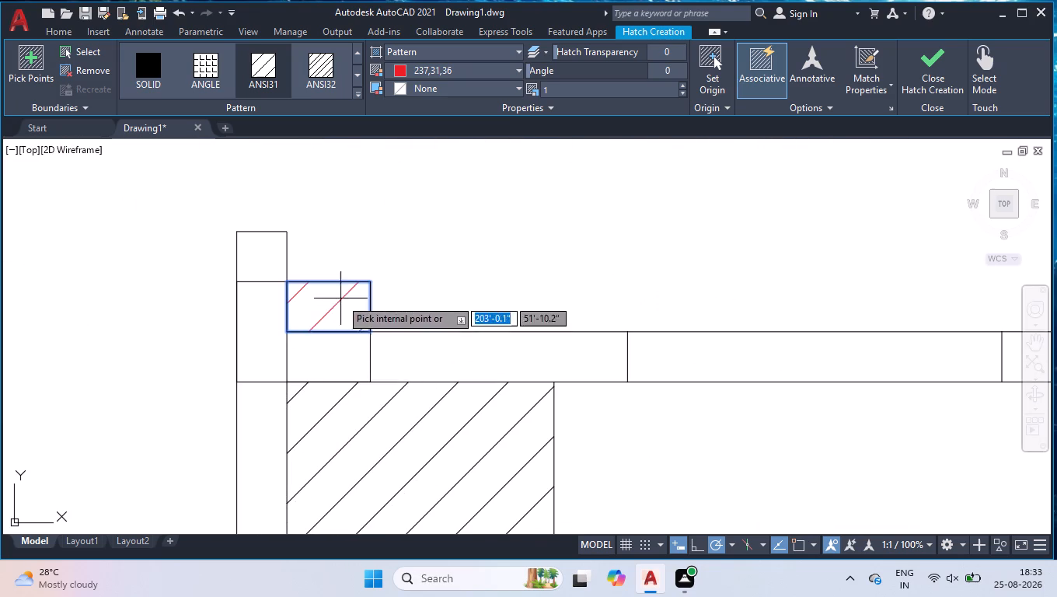
left_click(328, 350)
left_click(261, 329)
Hatch the two columns in the bathroom's bottom wall in red and finish the column hatch.
scroll(630, 192, "down", 2)
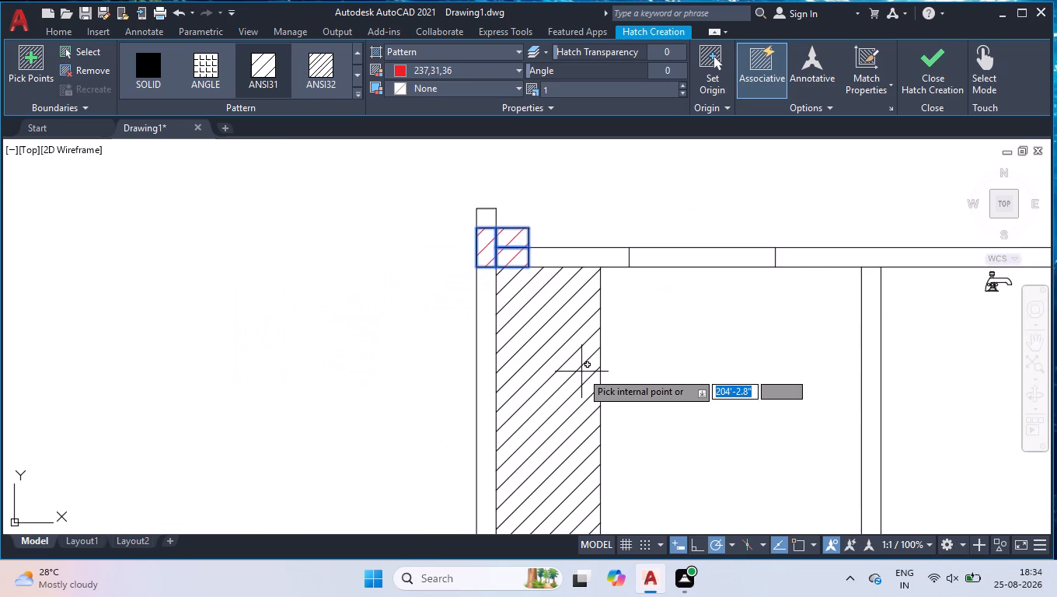
scroll(581, 370, "down", 2)
scroll(703, 369, "down", 2)
scroll(718, 422, "up", 3)
left_click(654, 465)
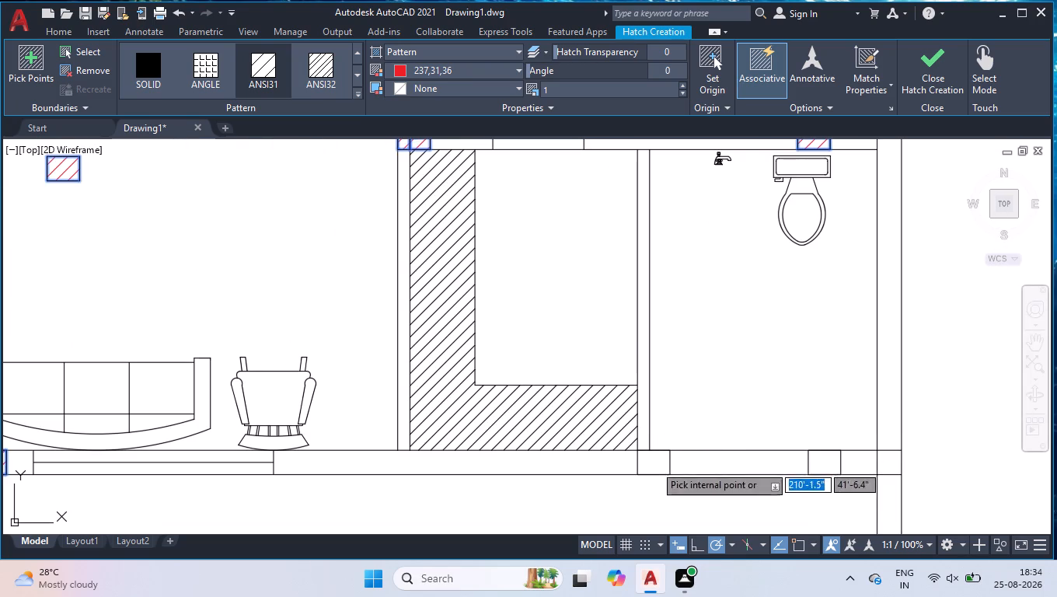
left_click(829, 466)
scroll(784, 375, "down", 4)
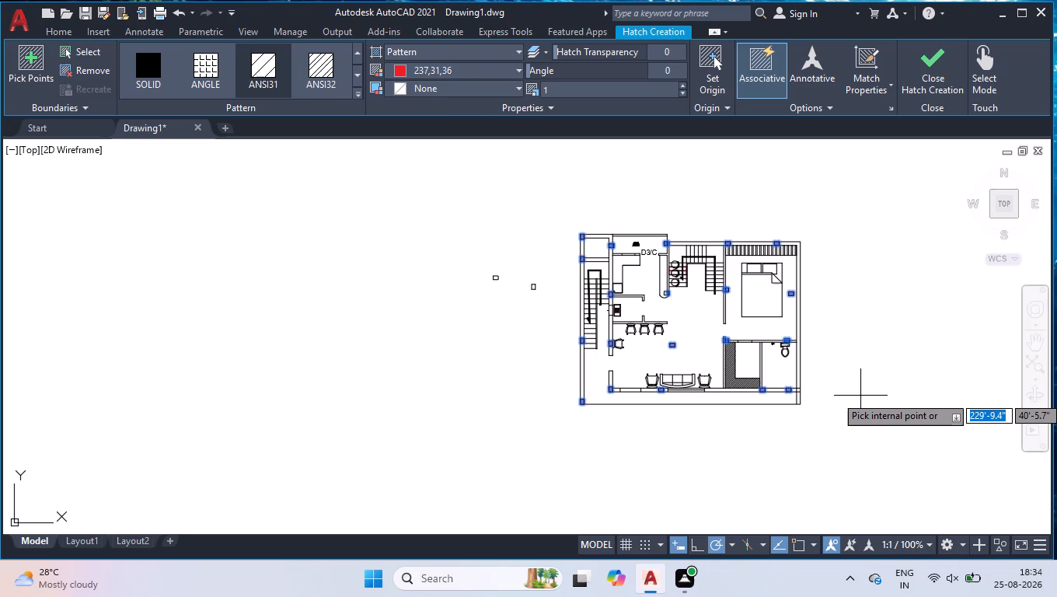
key("Return")
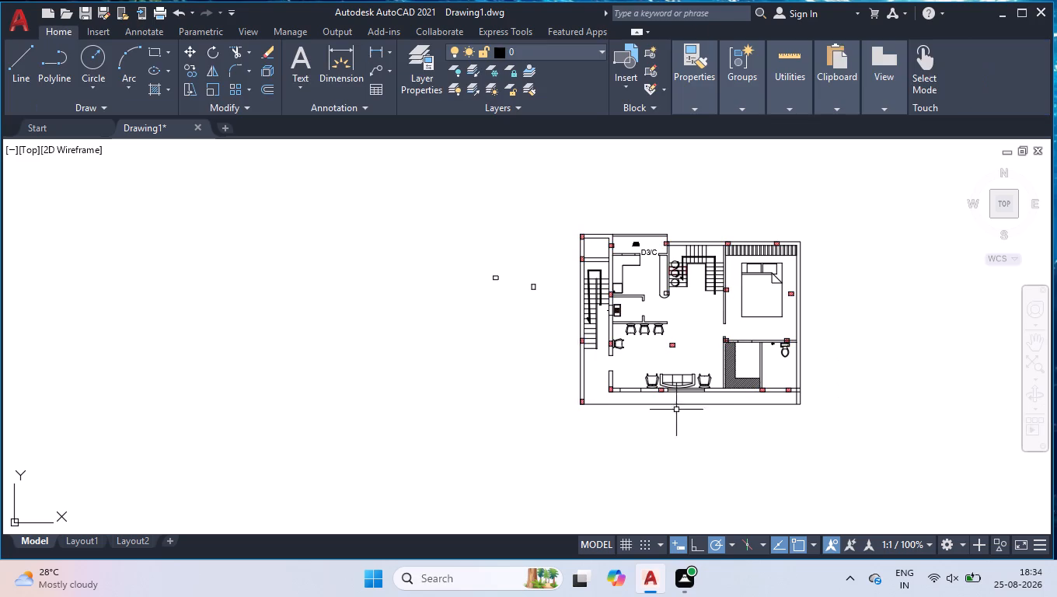
Delete the two spare column rectangles lying outside the floor plan.
left_click_drag(535, 269, 533, 282)
left_click(382, 325)
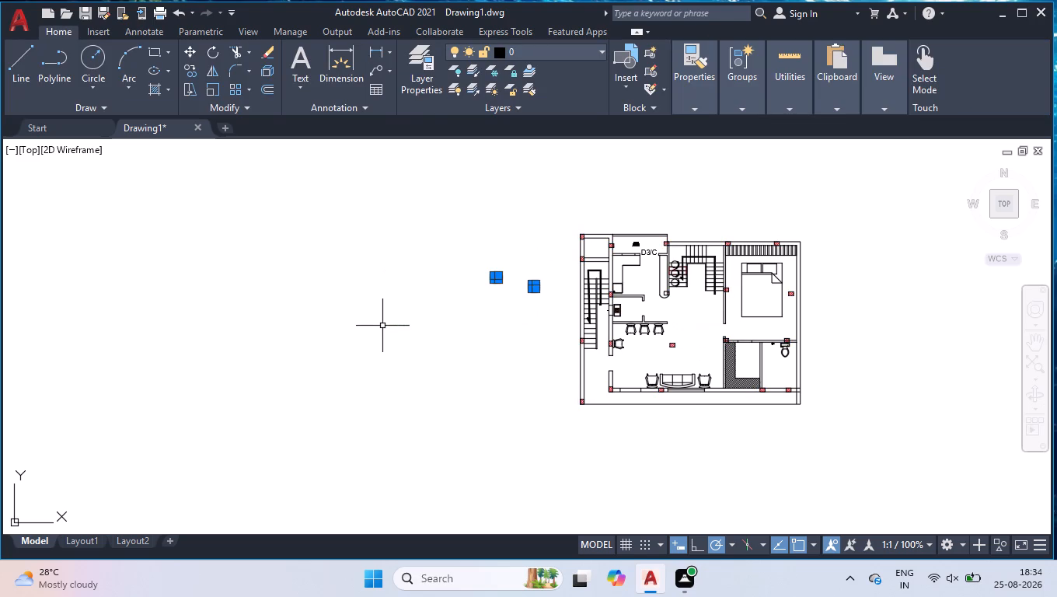
key("Delete")
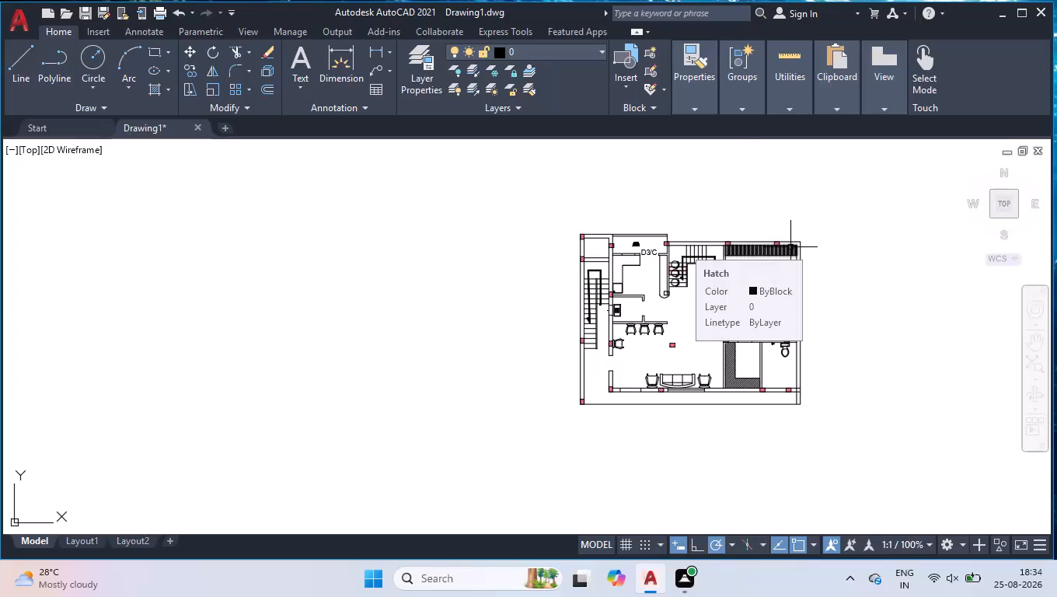
Hatch the walls around the outer staircase, the small room above it and the utility's wall segments with ANSI31 in colour 200,201,45.
left_click(152, 93)
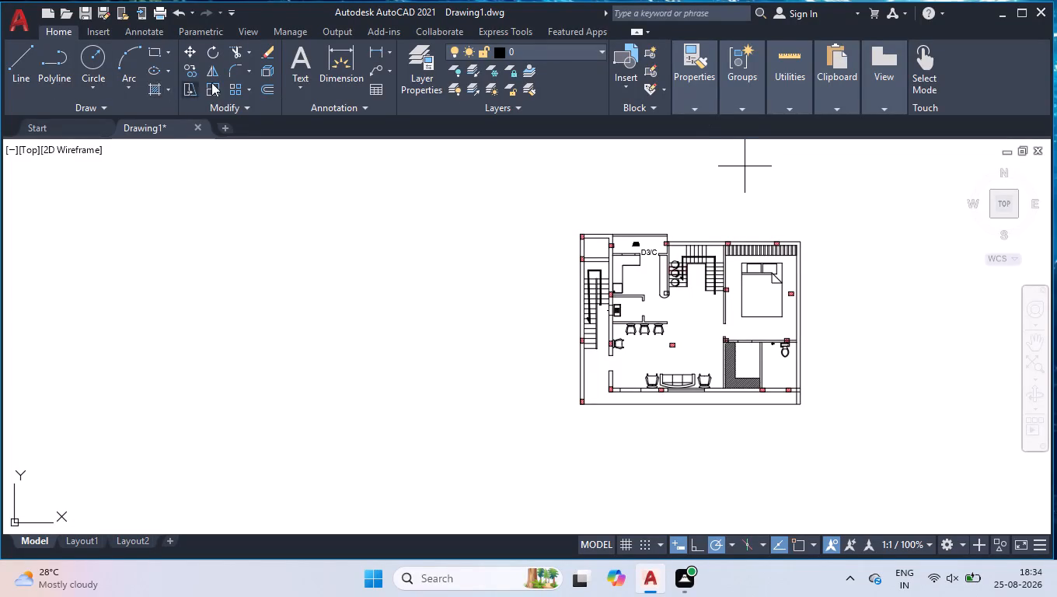
left_click(410, 75)
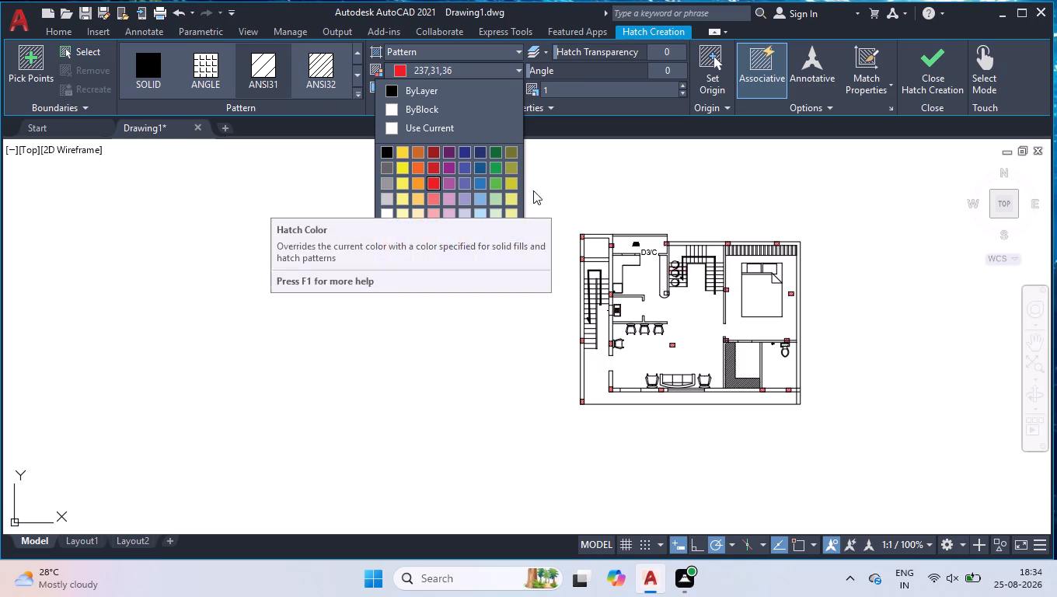
left_click(516, 185)
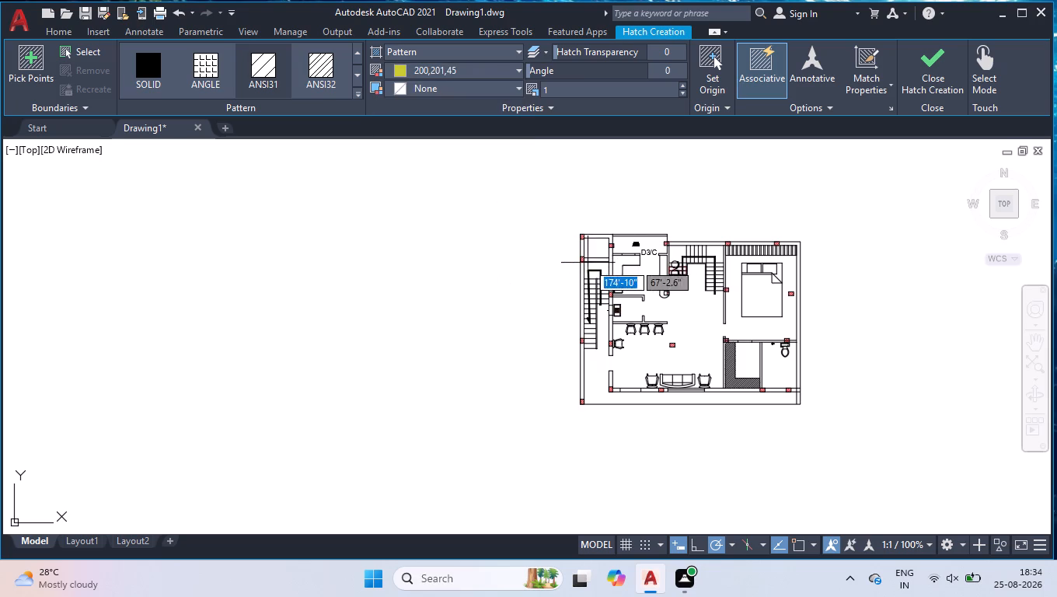
scroll(588, 260, "up", 3)
left_click(570, 208)
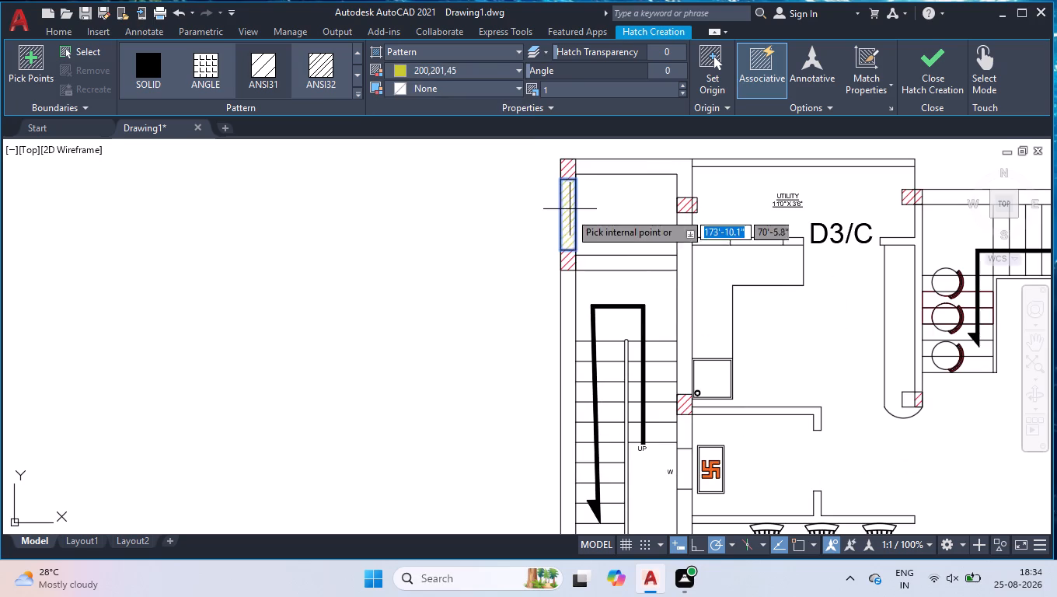
left_click(568, 289)
left_click(604, 266)
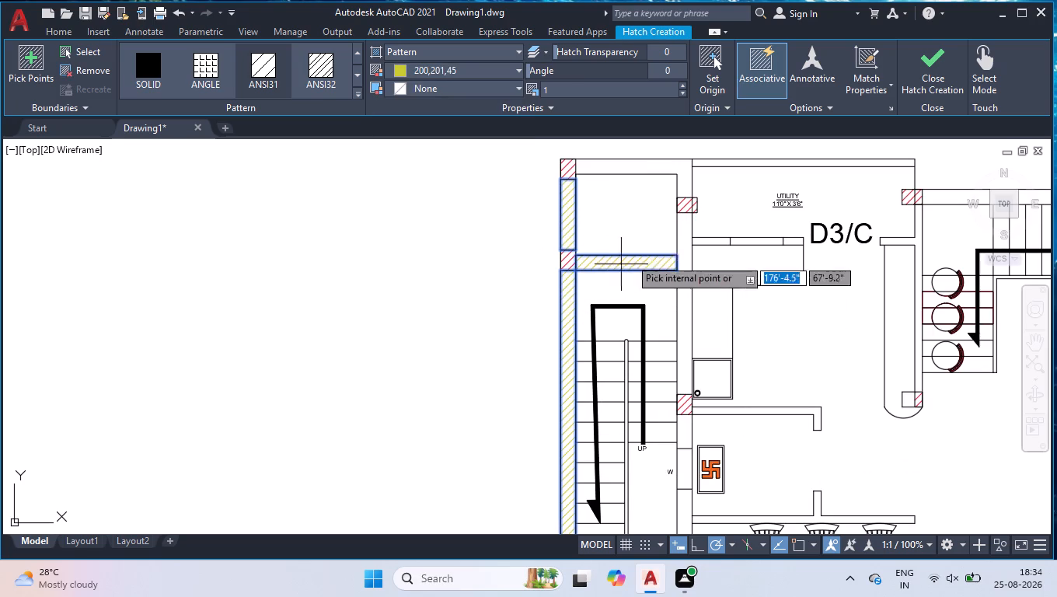
left_click(650, 169)
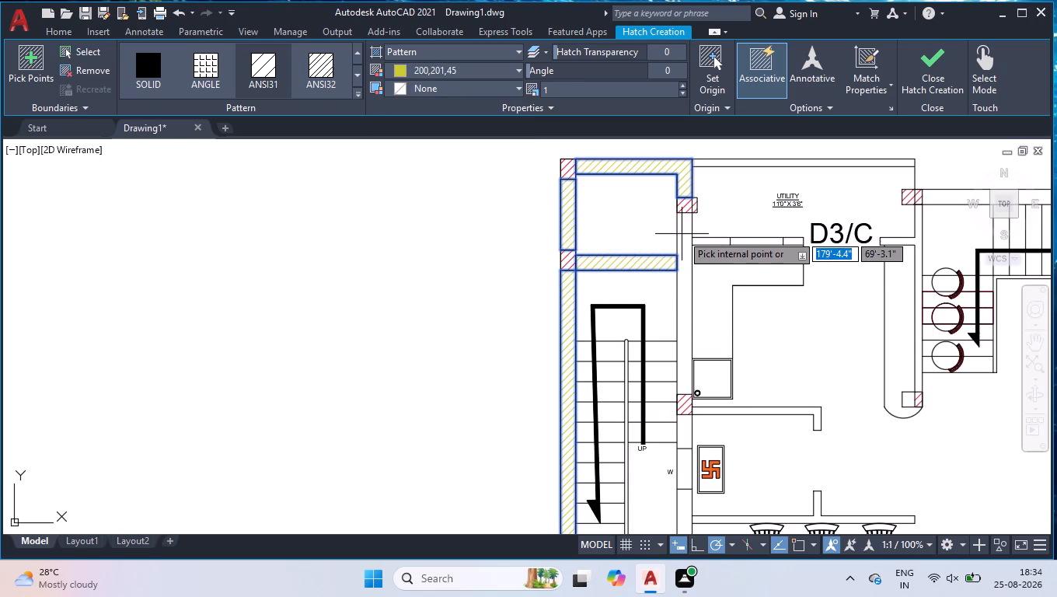
left_click(684, 239)
left_click(710, 243)
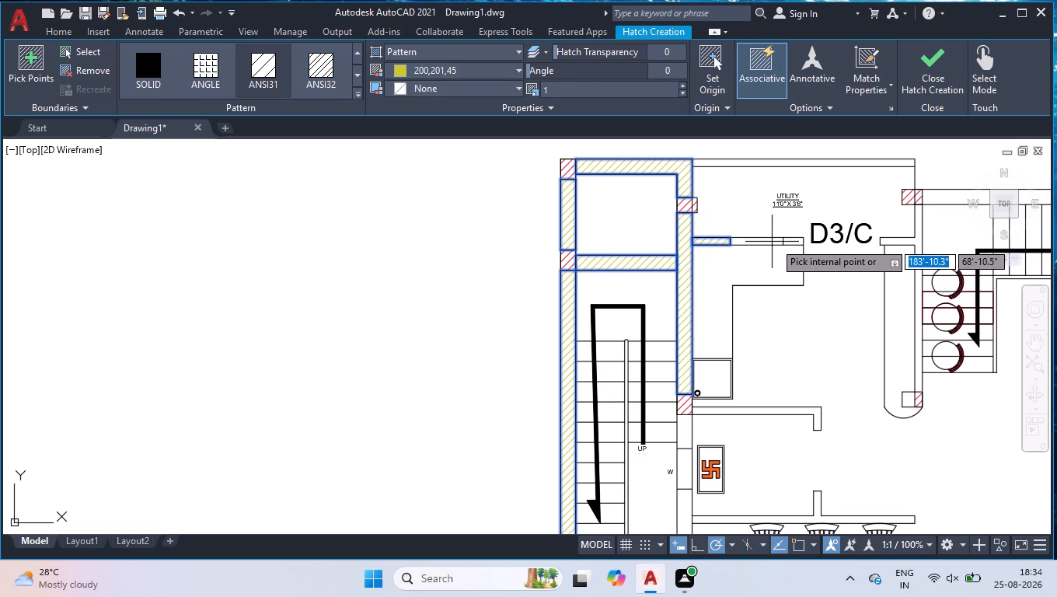
left_click(787, 241)
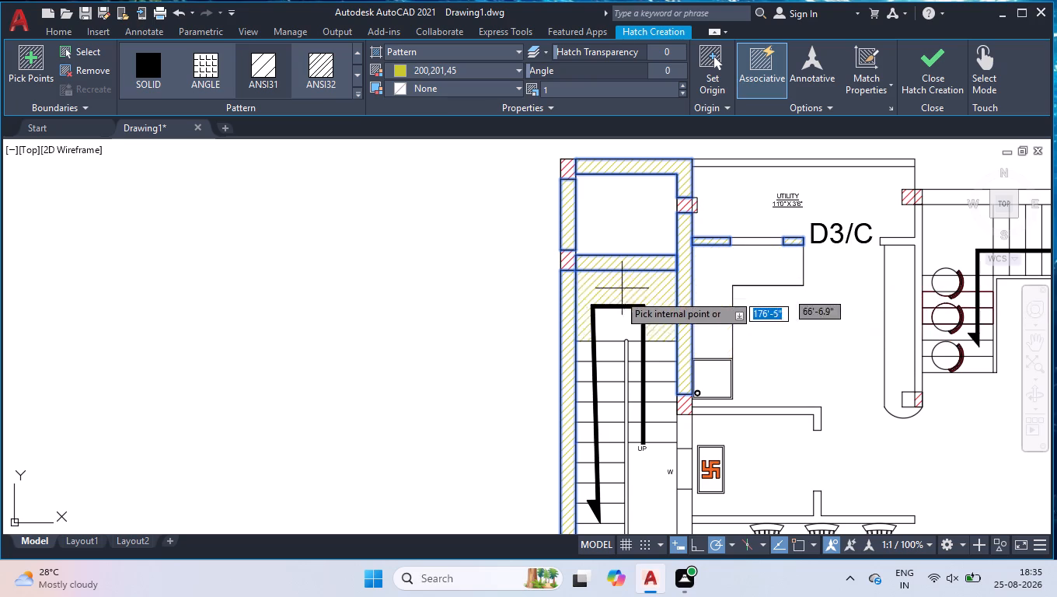
Hatch the living area's entrance-side wall segments in the same yellow, including the short bottom-wall piece at the corner column.
scroll(623, 276, "down", 1)
scroll(644, 399, "down", 1)
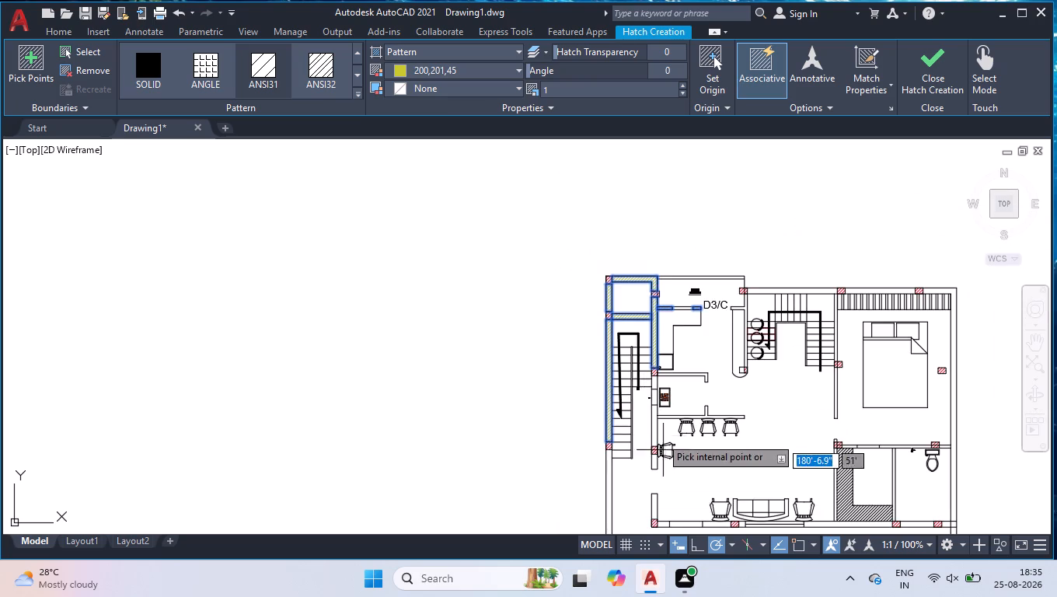
scroll(659, 431, "down", 1)
scroll(674, 502, "up", 2)
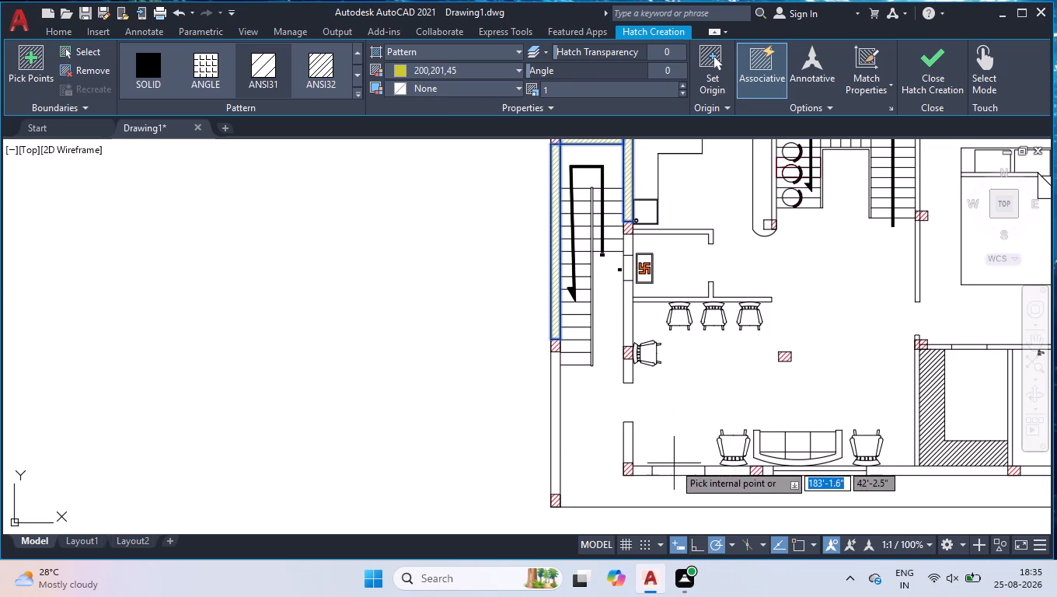
left_click(644, 471)
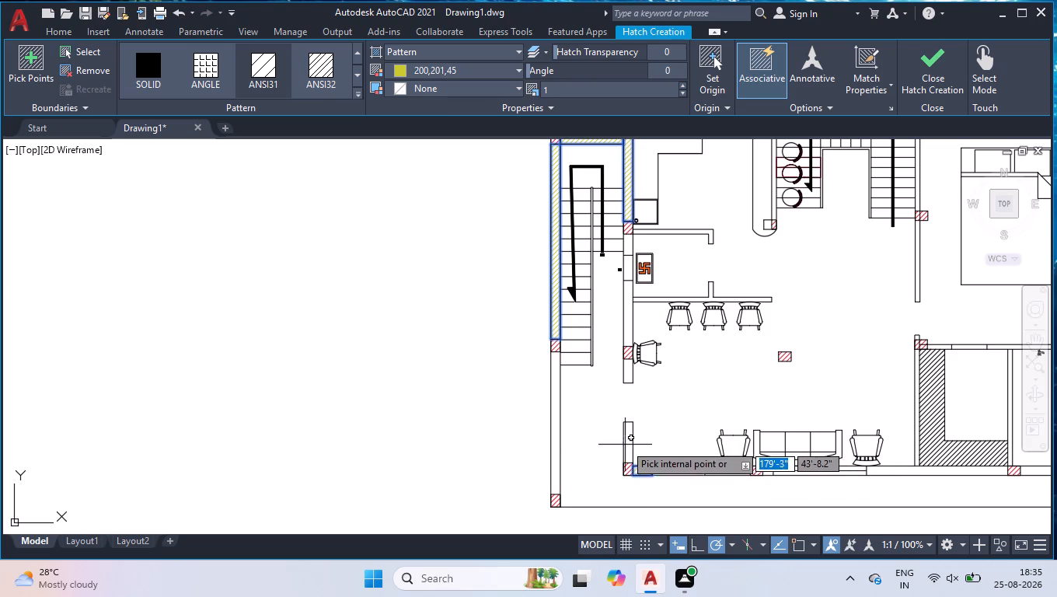
left_click(626, 442)
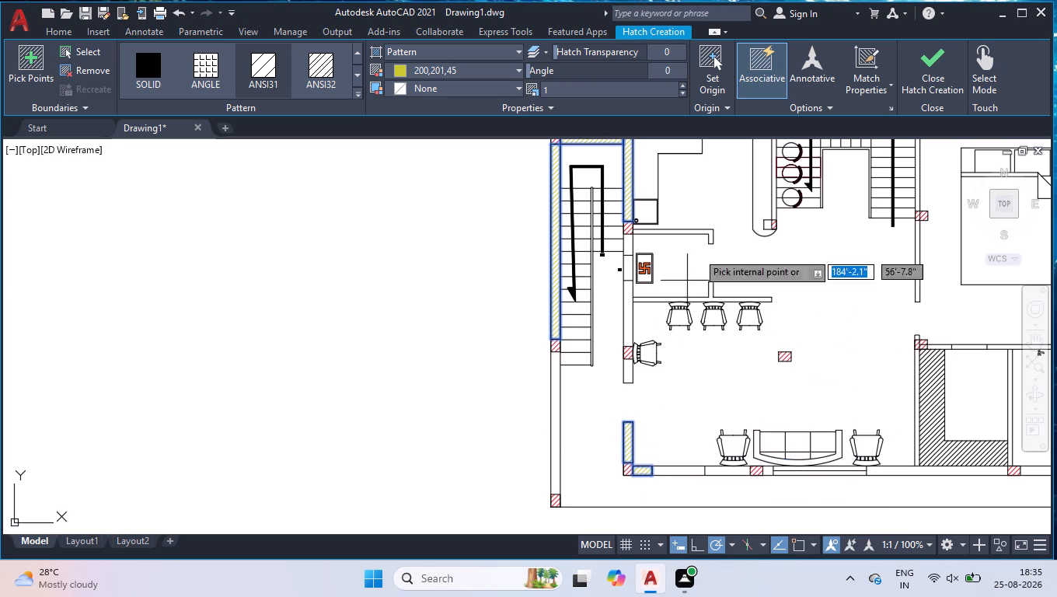
left_click(625, 317)
left_click(626, 374)
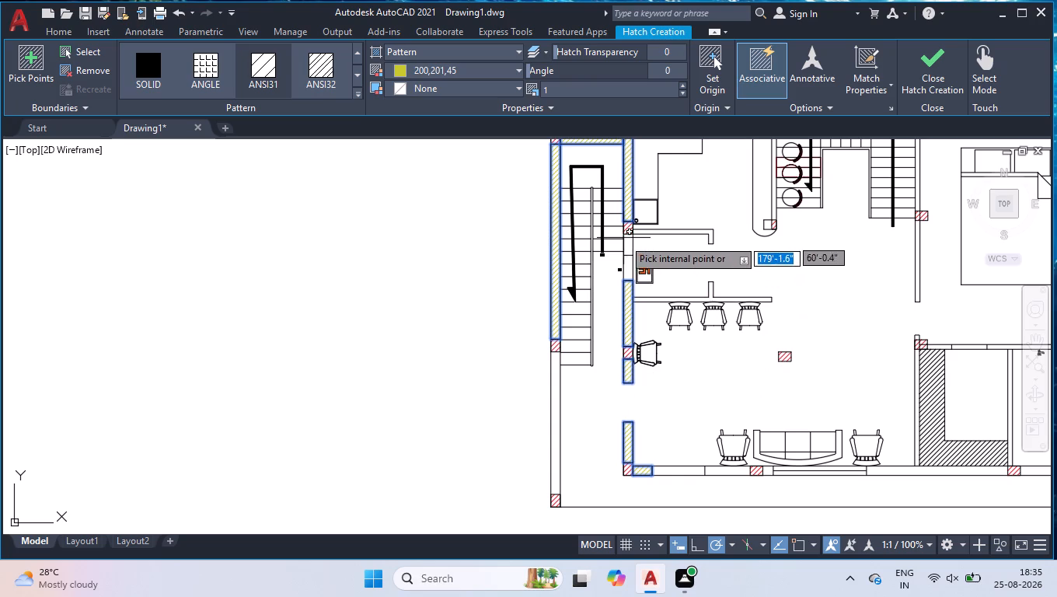
left_click(630, 243)
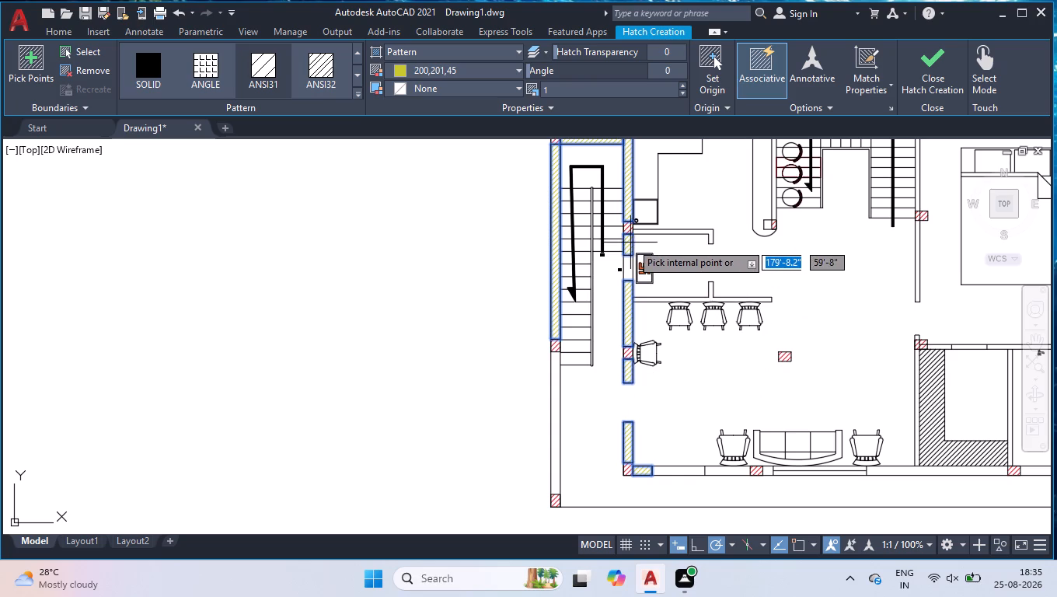
Hatch the two inner walls enclosing the small room with the swastika symbol in yellow.
left_click(661, 232)
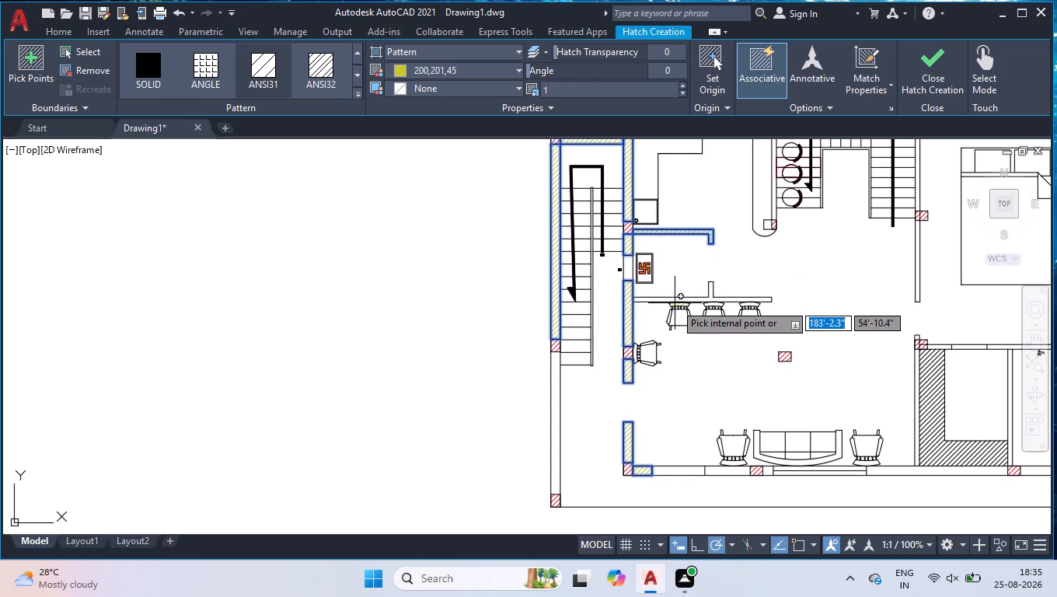
left_click(675, 299)
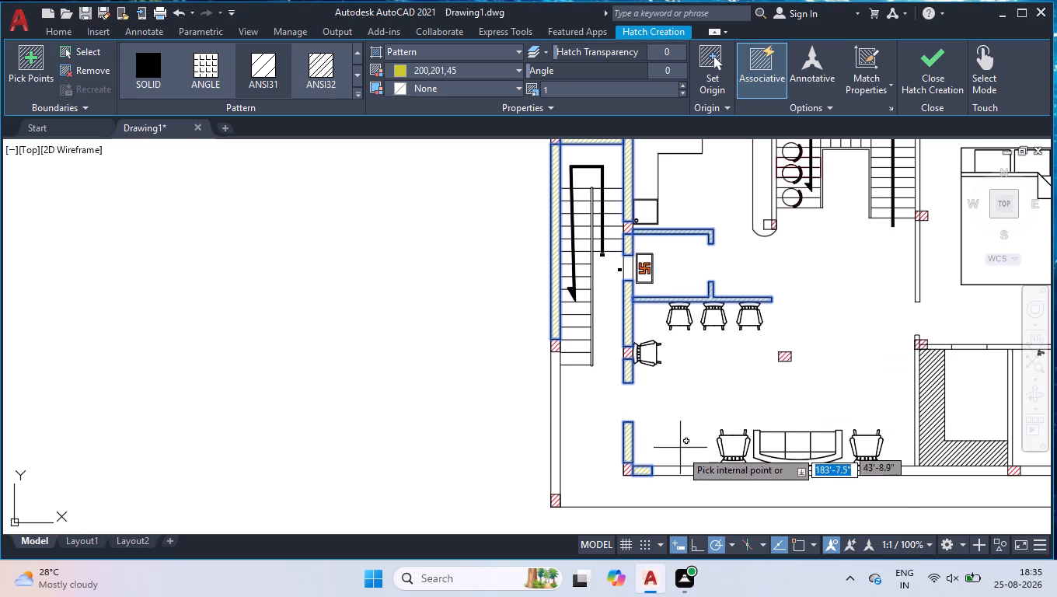
Hatch the bottom-wall segments from the left armchair by the sofa to the bathroom's outer corner in yellow.
left_click(721, 472)
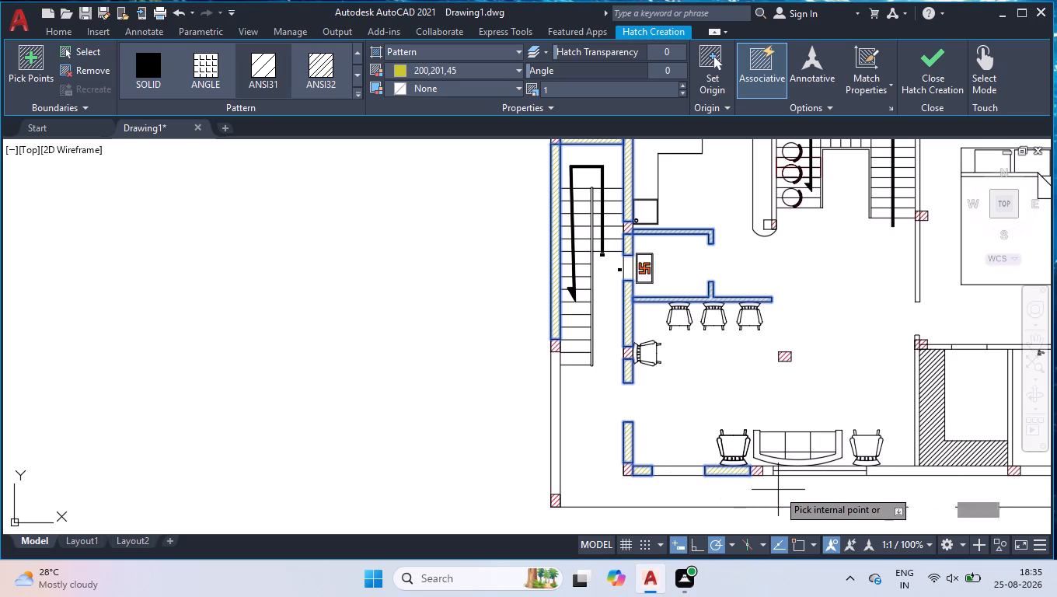
scroll(947, 469, "up", 2)
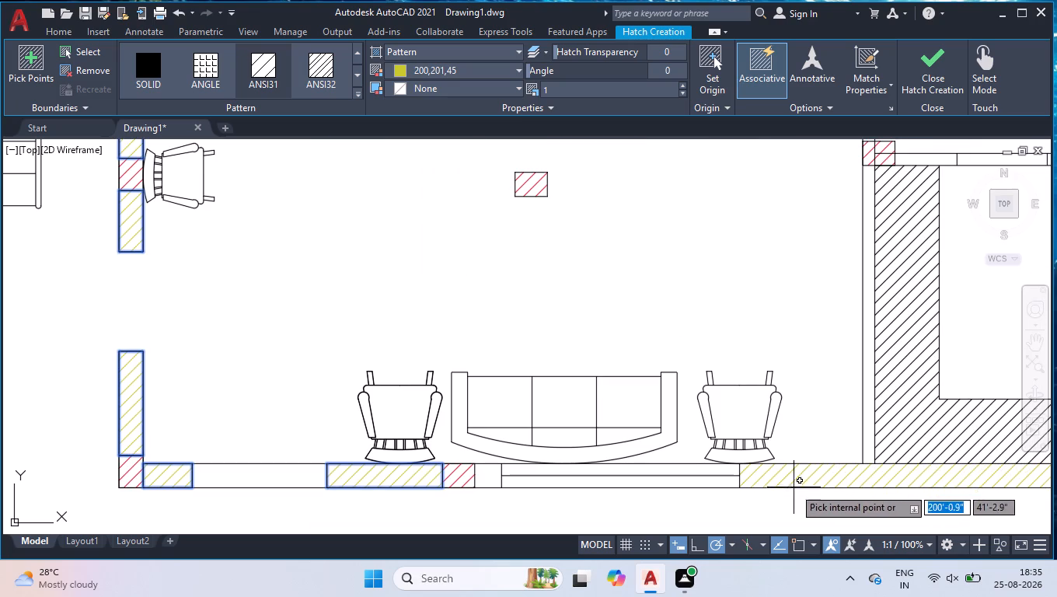
left_click(788, 486)
left_click(487, 480)
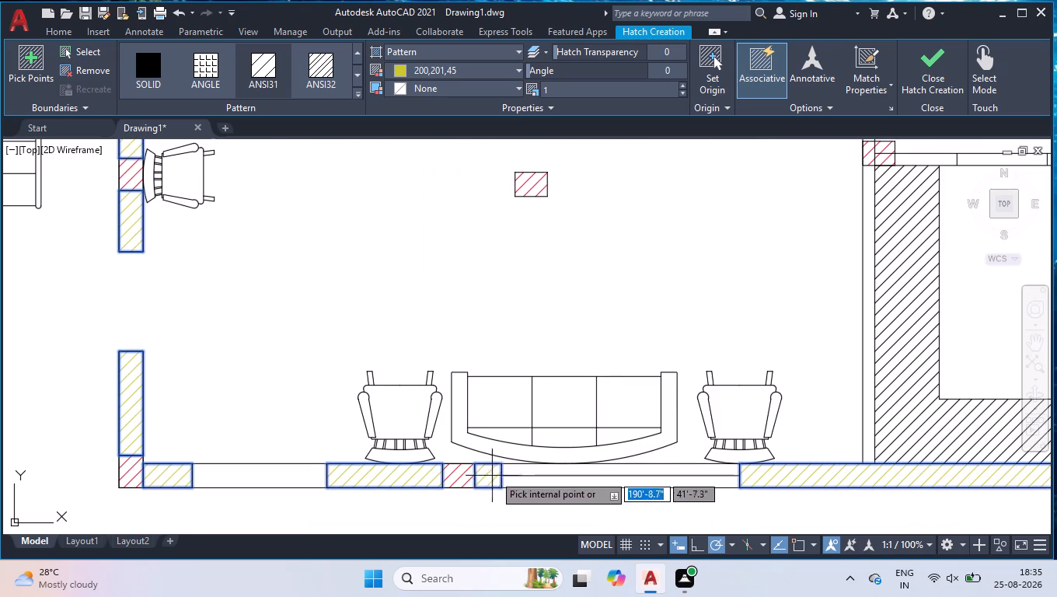
scroll(529, 295, "down", 3)
scroll(742, 342, "up", 3)
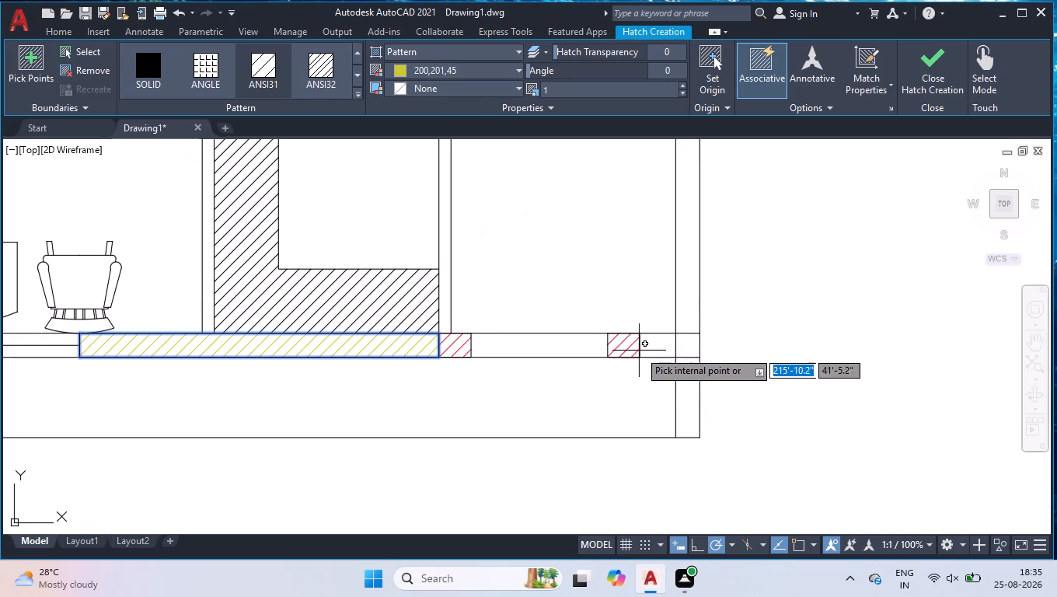
left_click(522, 335)
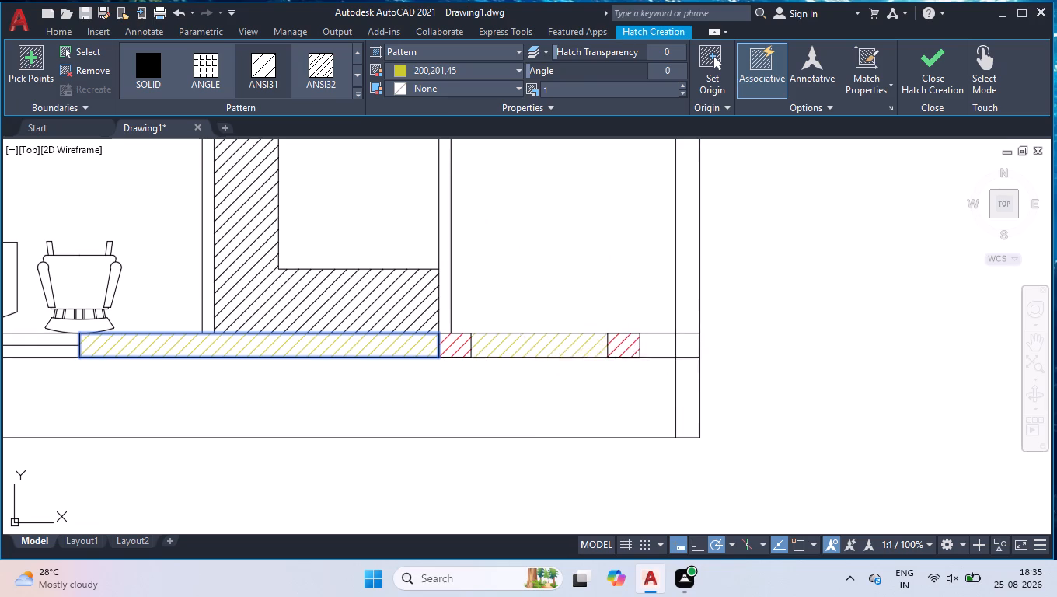
left_click(654, 347)
left_click(685, 342)
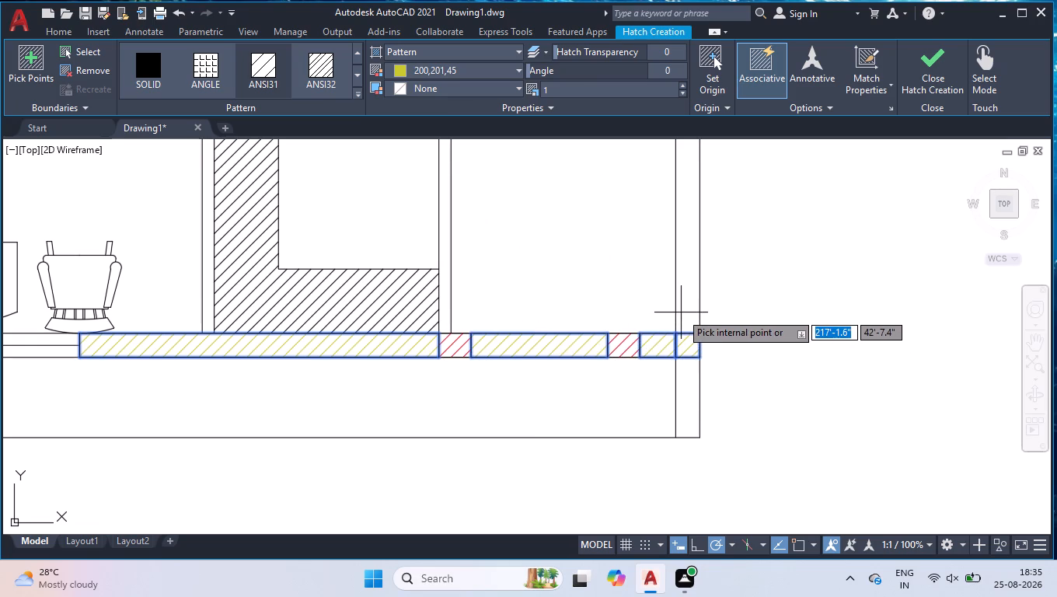
Hatch the outer wall beside the bathroom and bedroom, and the top-wall segments above the bedroom and inner staircase in yellow.
left_click(681, 312)
left_click(676, 308)
scroll(681, 308, "down", 3)
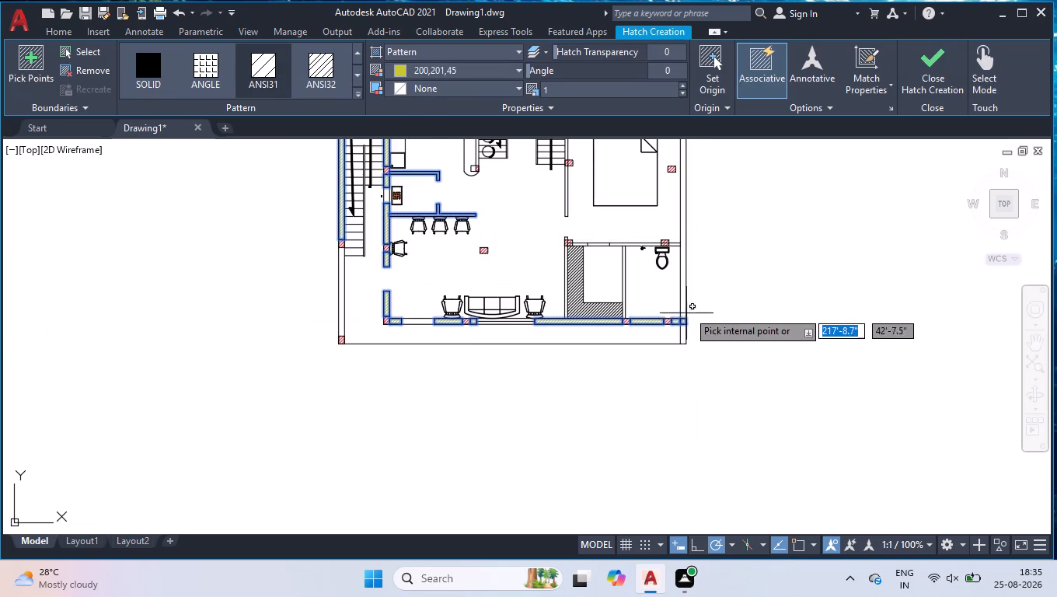
scroll(688, 303, "down", 2)
scroll(659, 157, "up", 1)
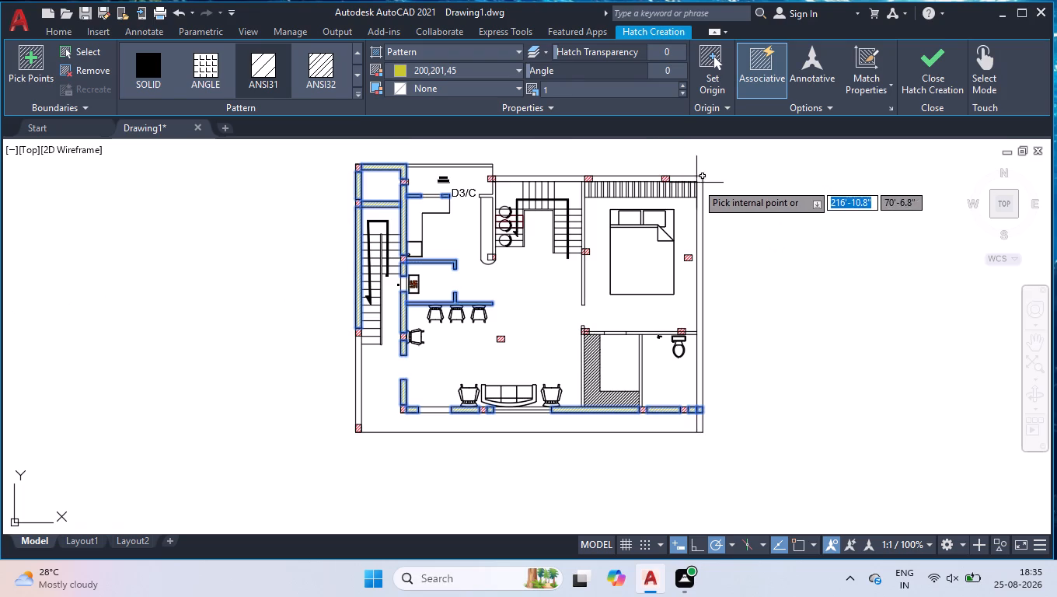
left_click(695, 180)
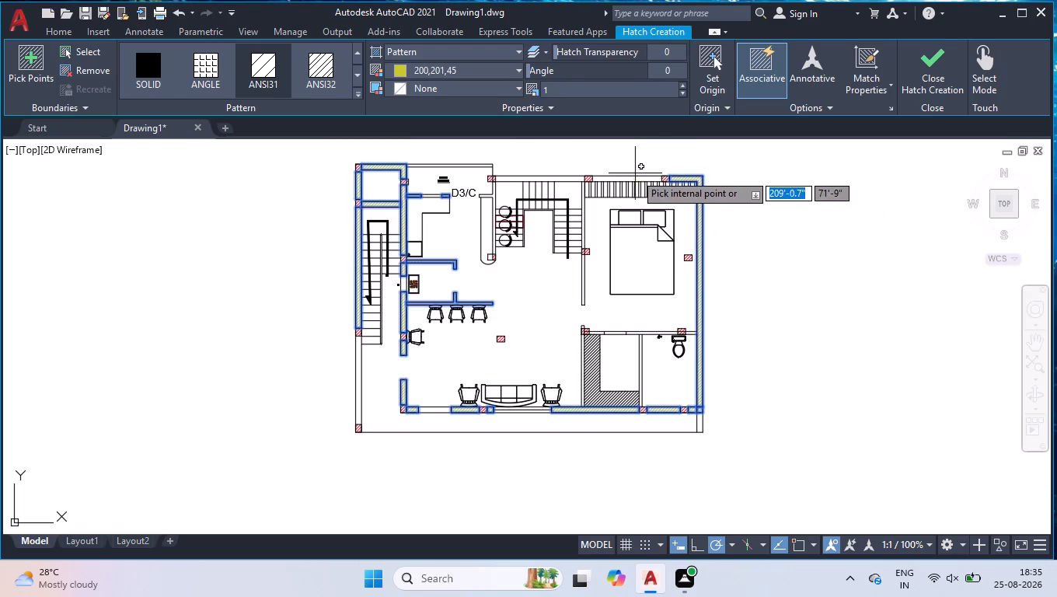
left_click(634, 179)
left_click(550, 179)
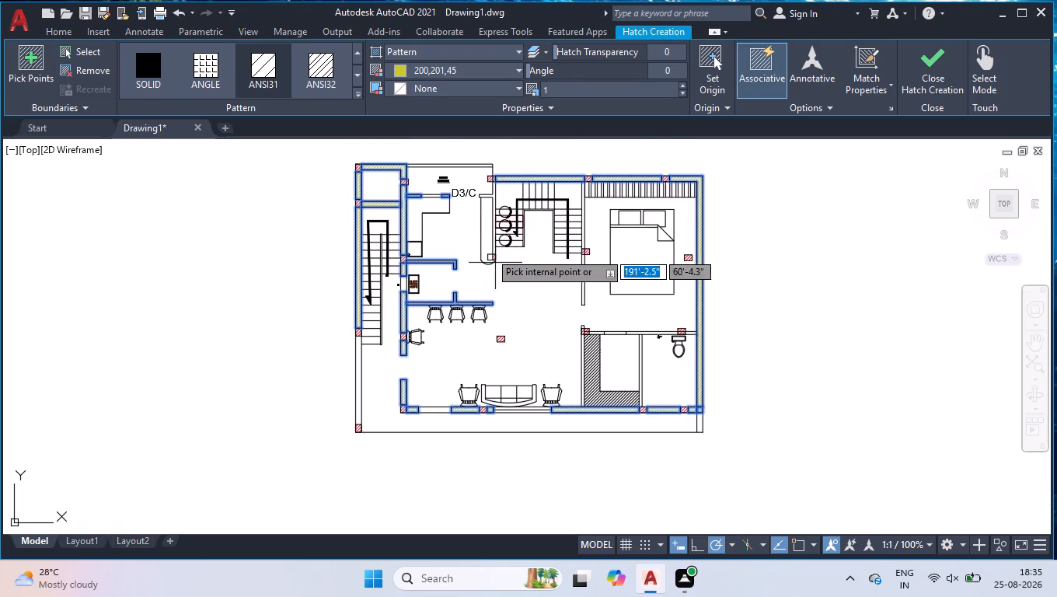
Hatch the two walls flanking the inner staircase in yellow, including the bedroom-side wall segments above and below its column.
scroll(497, 183, "up", 3)
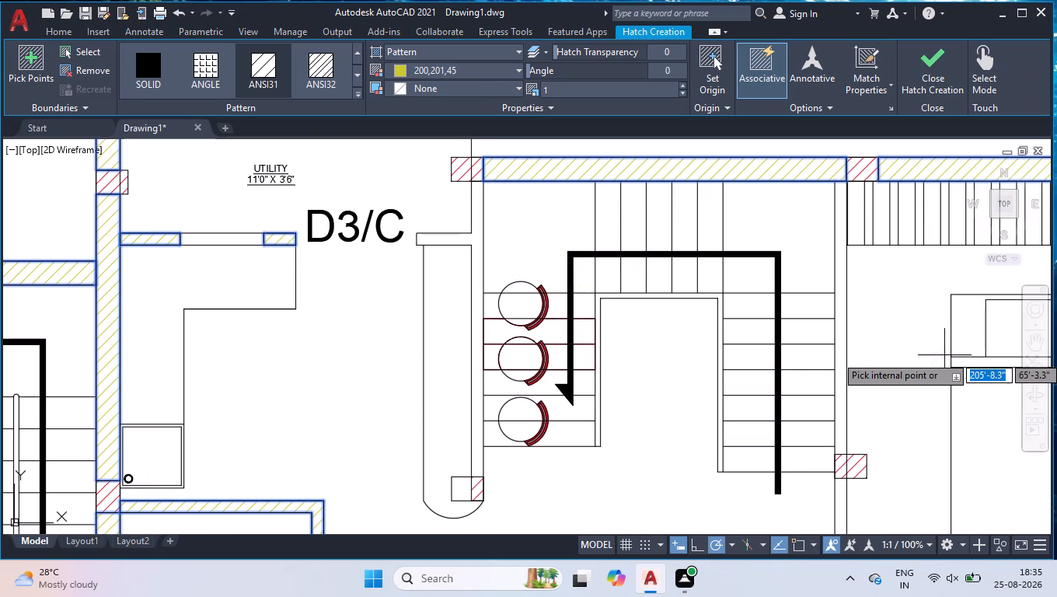
left_click(475, 239)
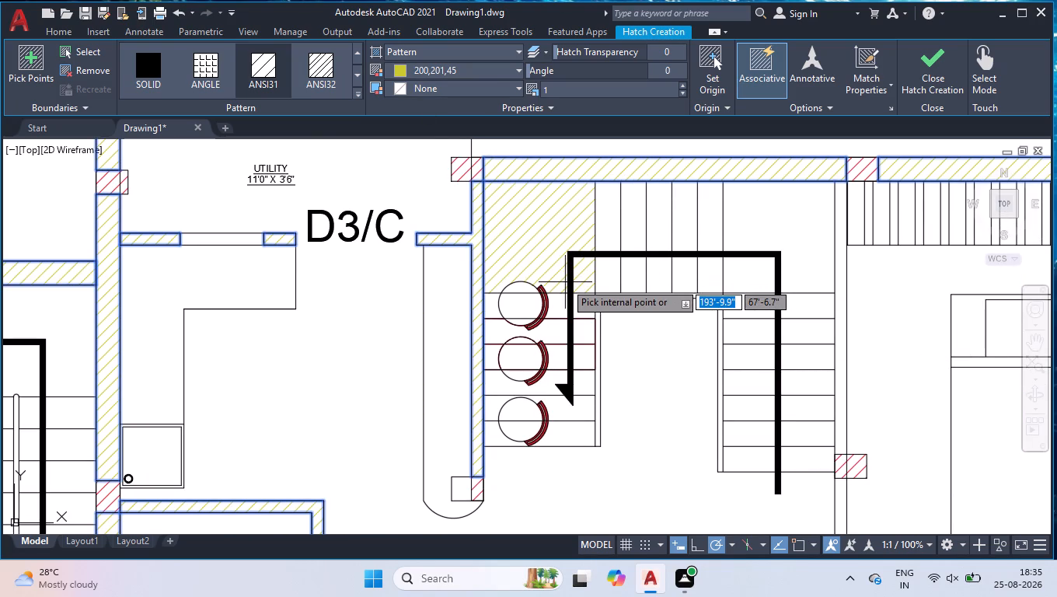
scroll(775, 325, "down", 1)
scroll(825, 393, "down", 2)
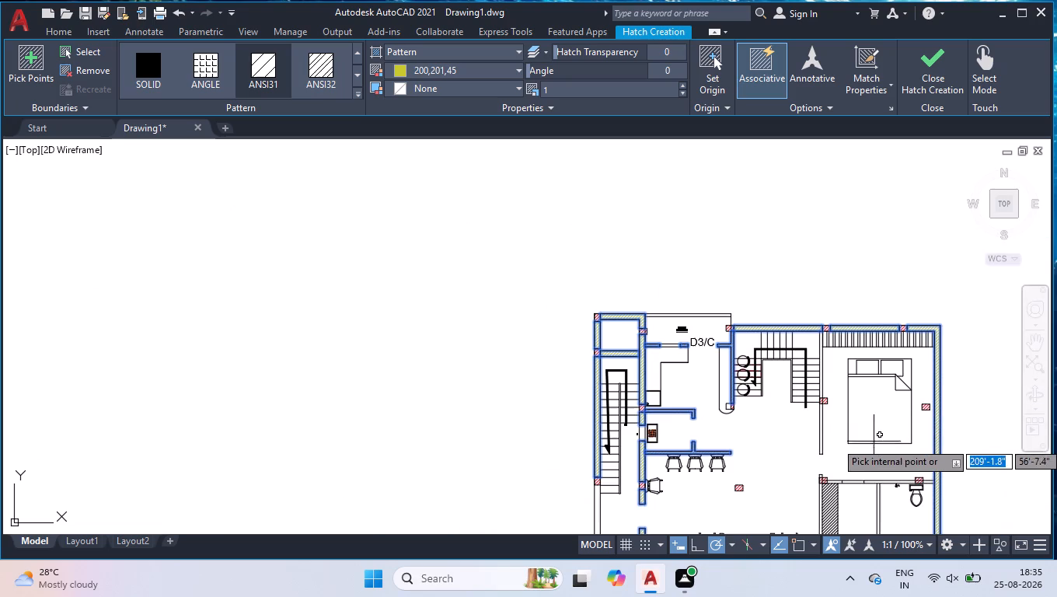
scroll(863, 420, "up", 2)
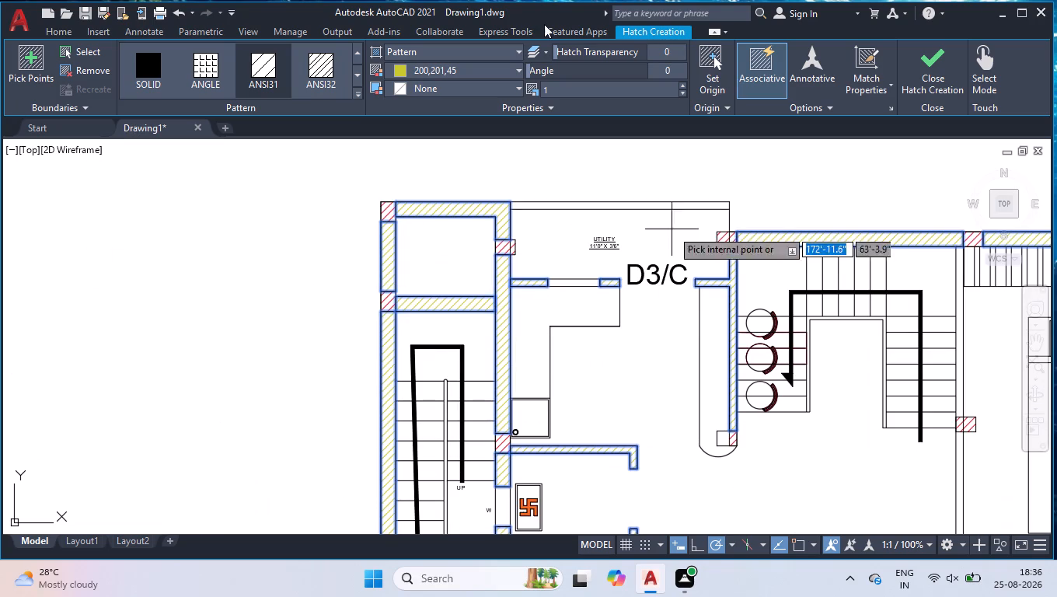
scroll(472, 264, "down", 1)
scroll(796, 337, "up", 1)
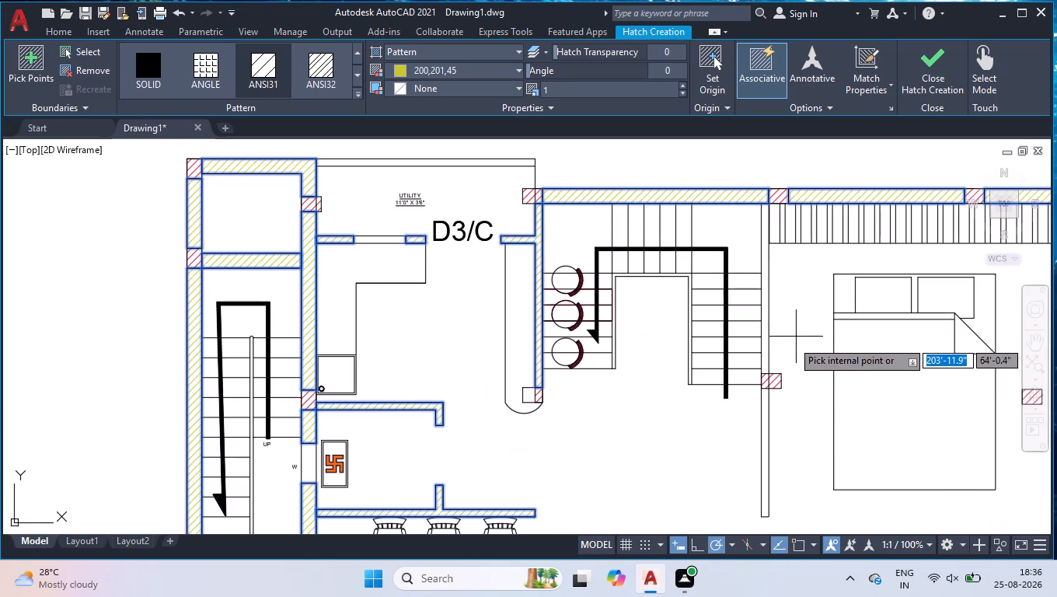
left_click(765, 421)
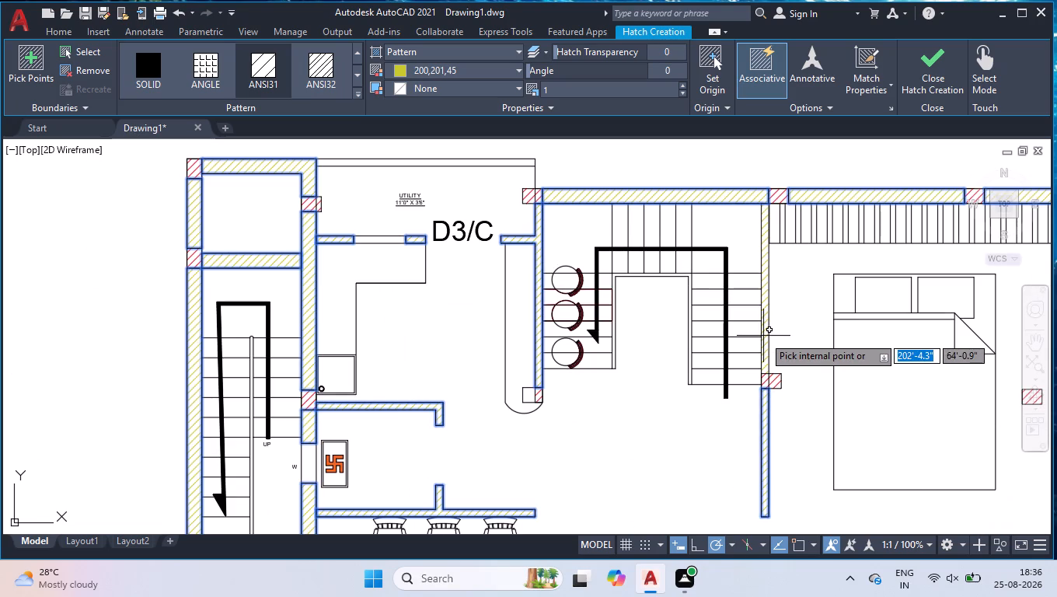
left_click(763, 336)
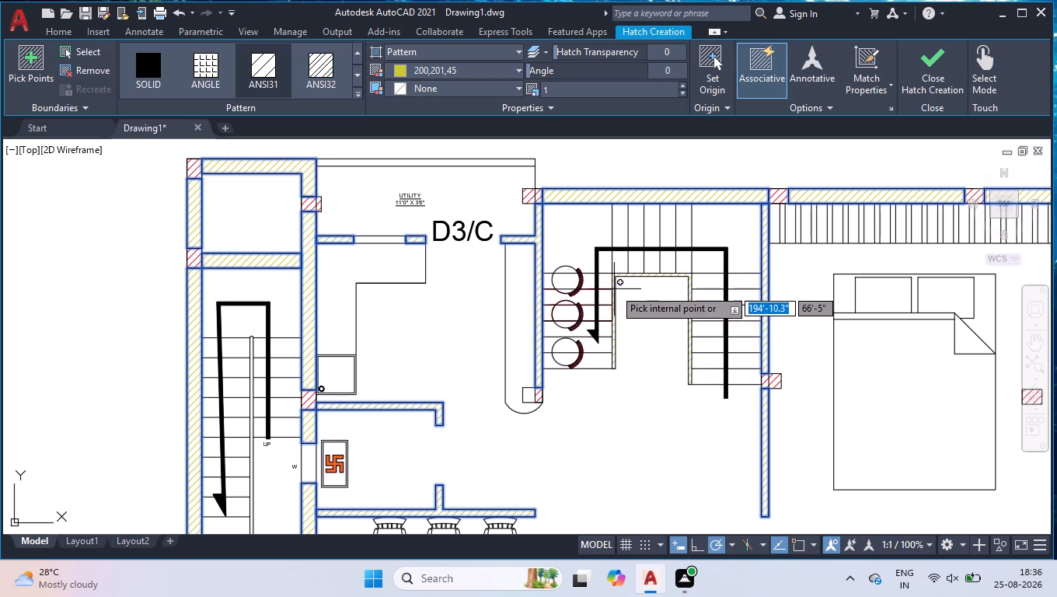
Hatch the three wall segments between the bedroom and the bathroom area in yellow, and finish the wall hatch.
scroll(522, 274, "down", 3)
scroll(660, 319, "up", 1)
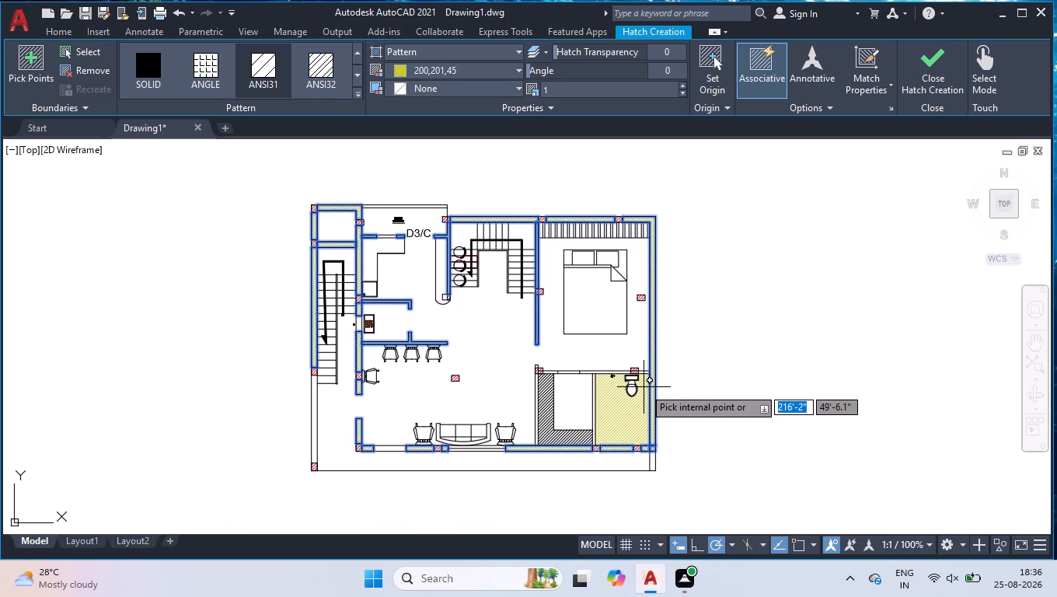
scroll(590, 373, "up", 4)
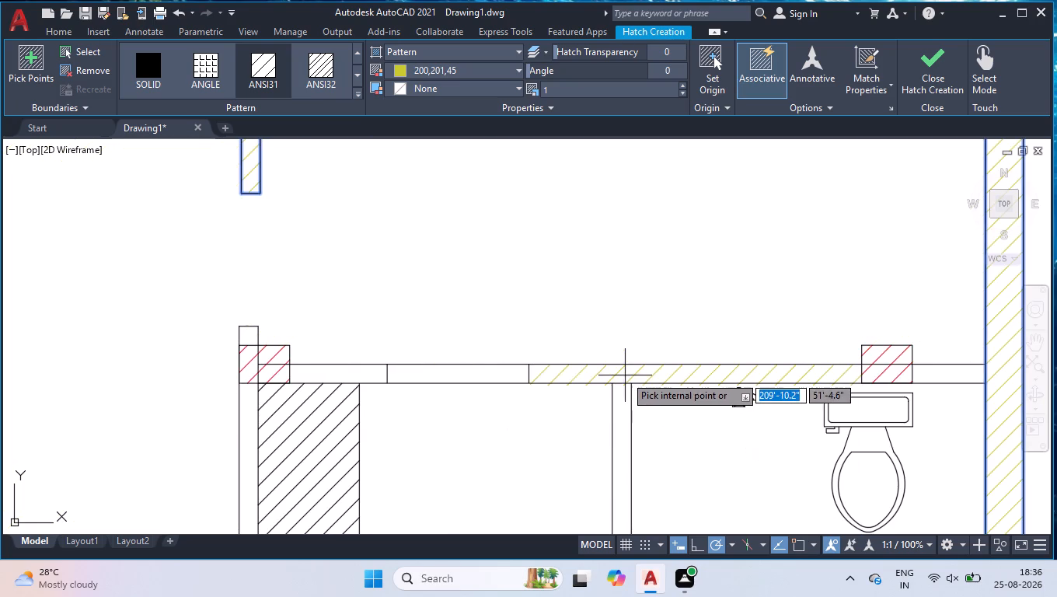
left_click(625, 375)
left_click(326, 374)
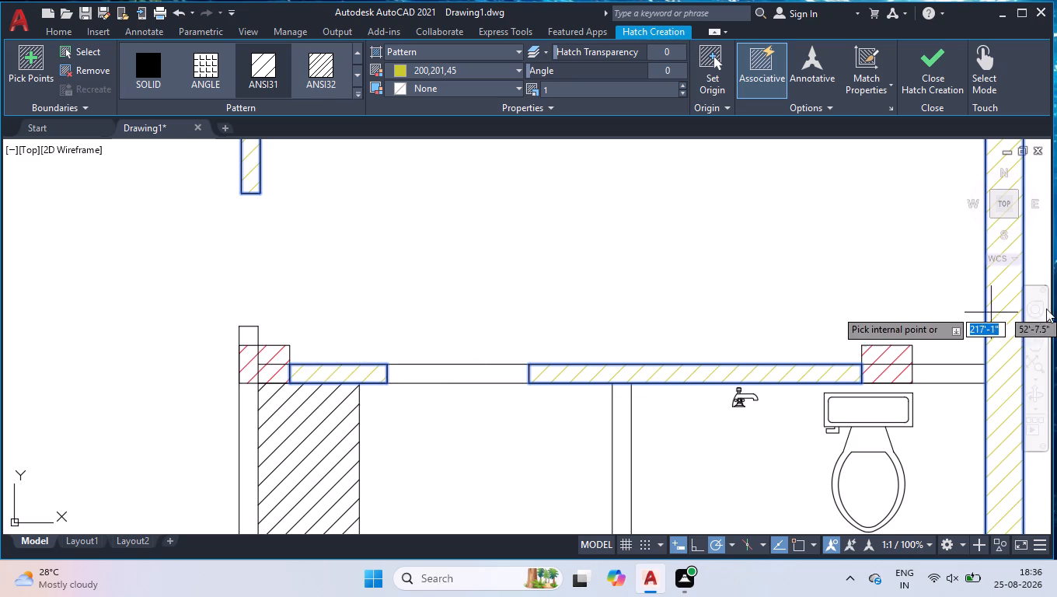
left_click(926, 375)
scroll(715, 238, "down", 3)
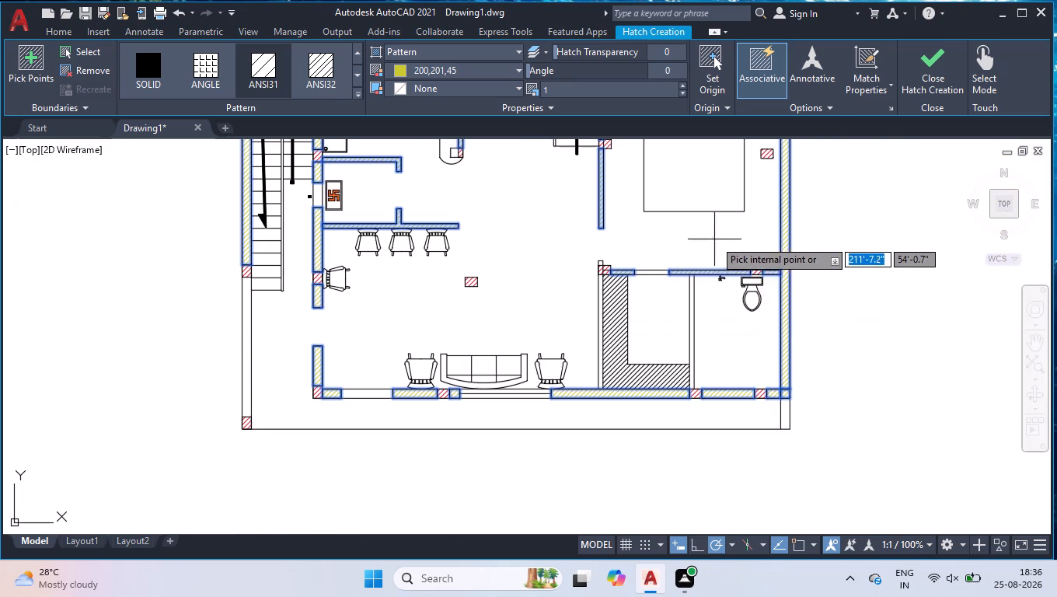
key("Return")
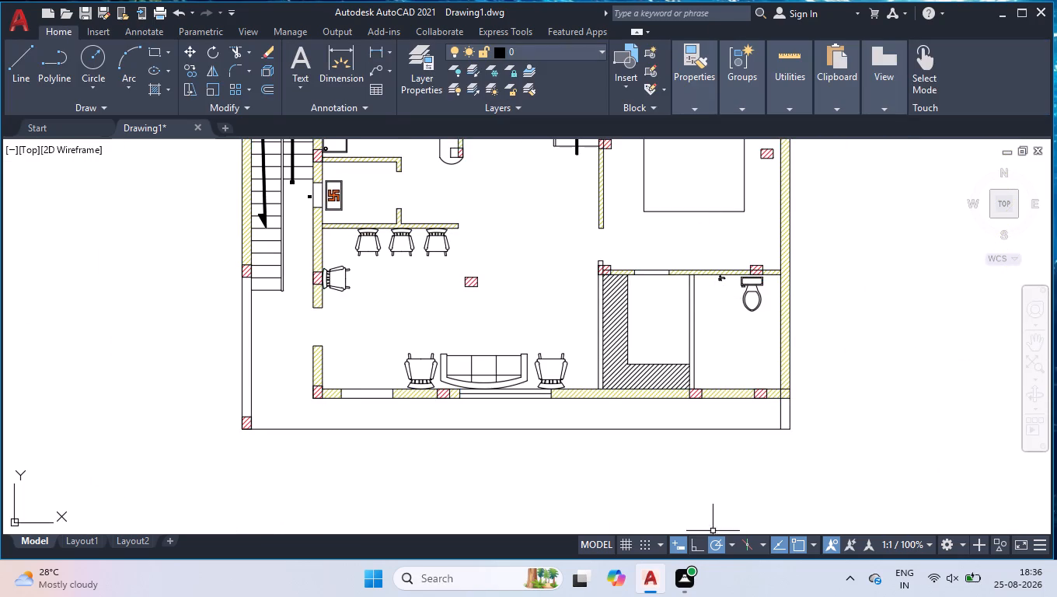
Draw a vertical line dividing the partly hatched column at the lower end of the kitchen-staircase wall.
scroll(661, 485, "down", 1)
scroll(706, 321, "up", 1)
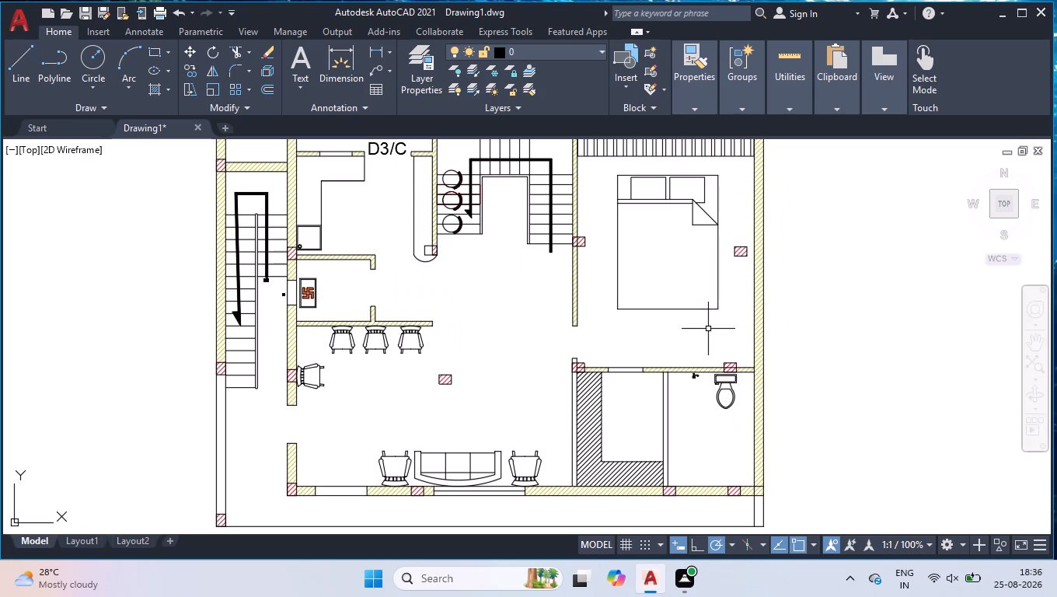
scroll(371, 209, "up", 2)
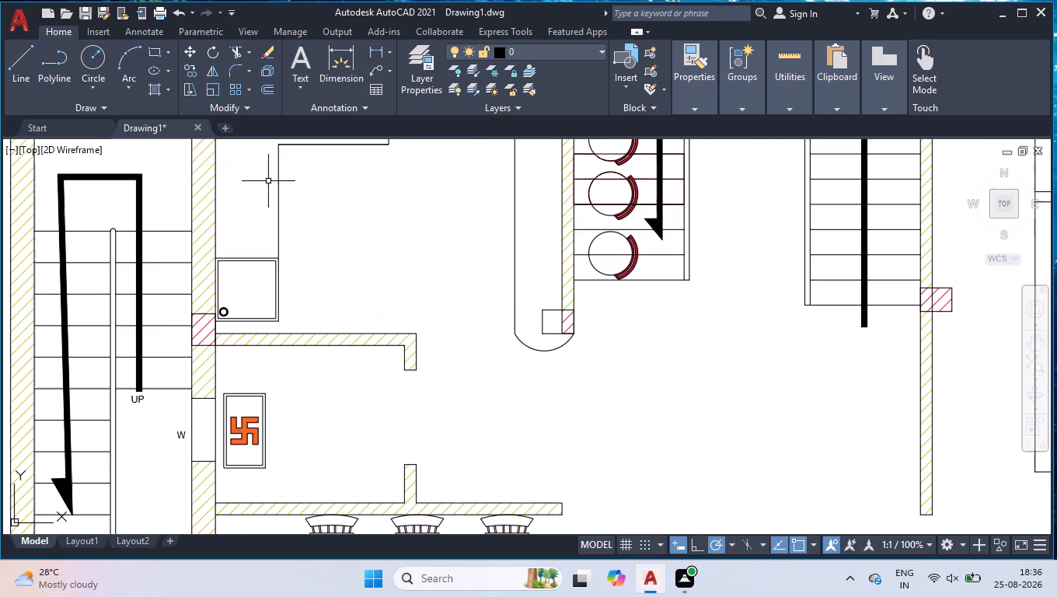
scroll(571, 321, "up", 5)
key("l")
key("Return")
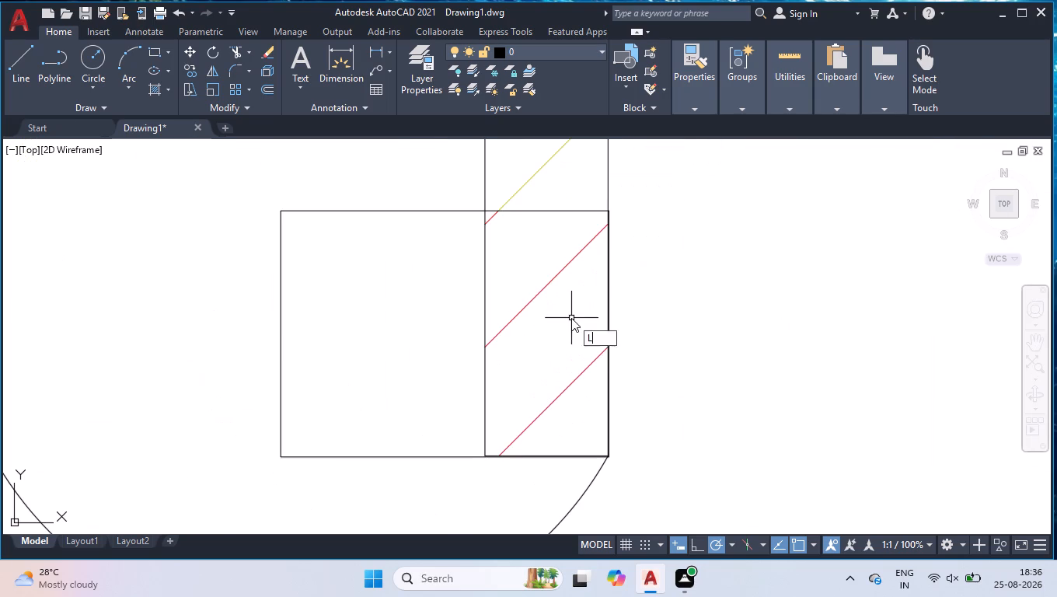
left_click(487, 209)
left_click(487, 453)
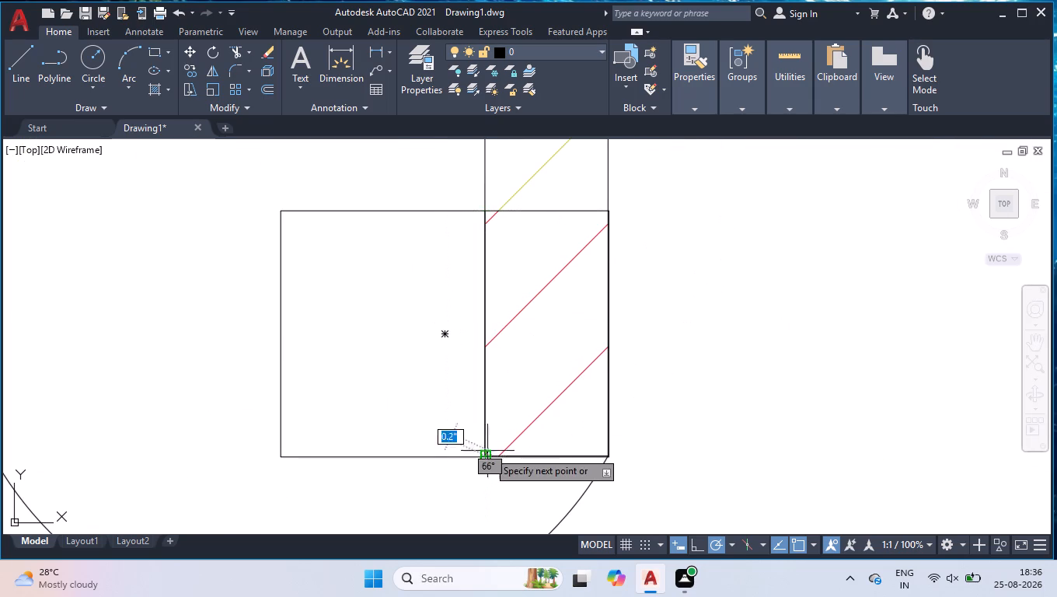
key("space")
Hatch the unfilled part of the column at the kitchen-staircase wall's lower end in red with ANSI31.
left_click(151, 95)
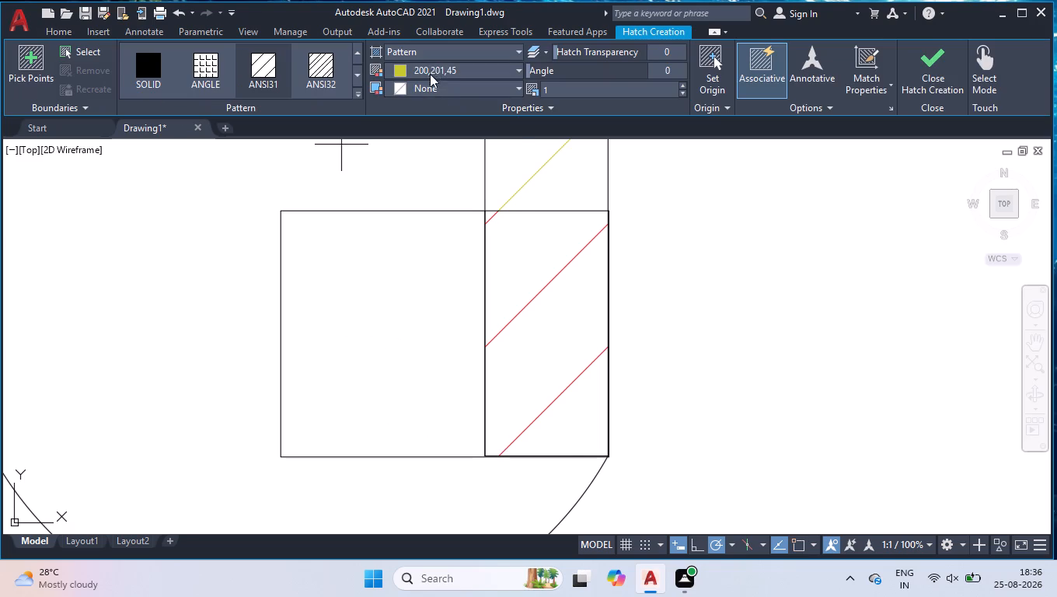
left_click(434, 66)
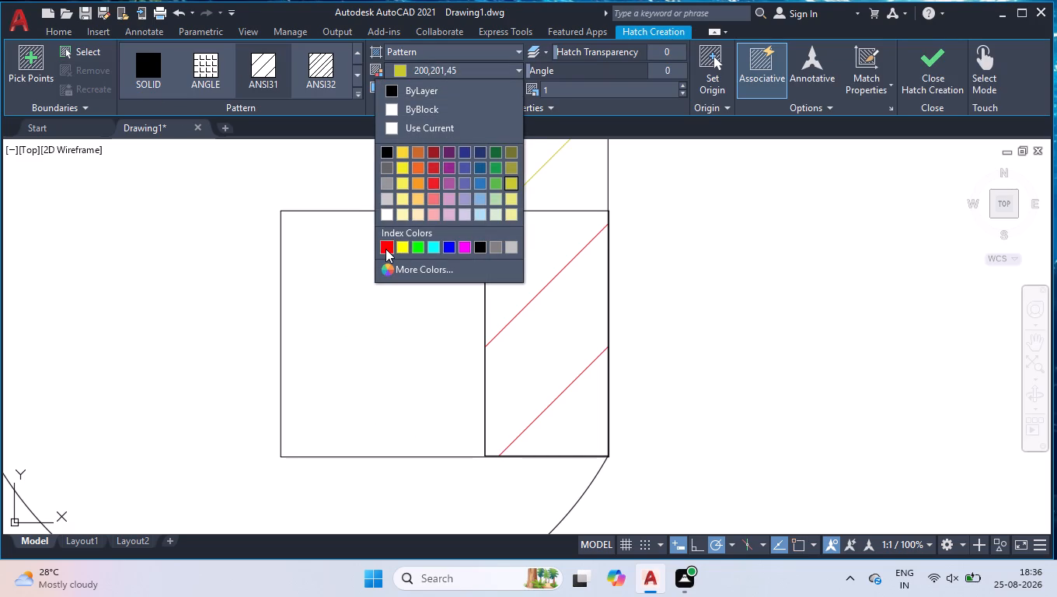
left_click(385, 249)
left_click(462, 312)
key("Return")
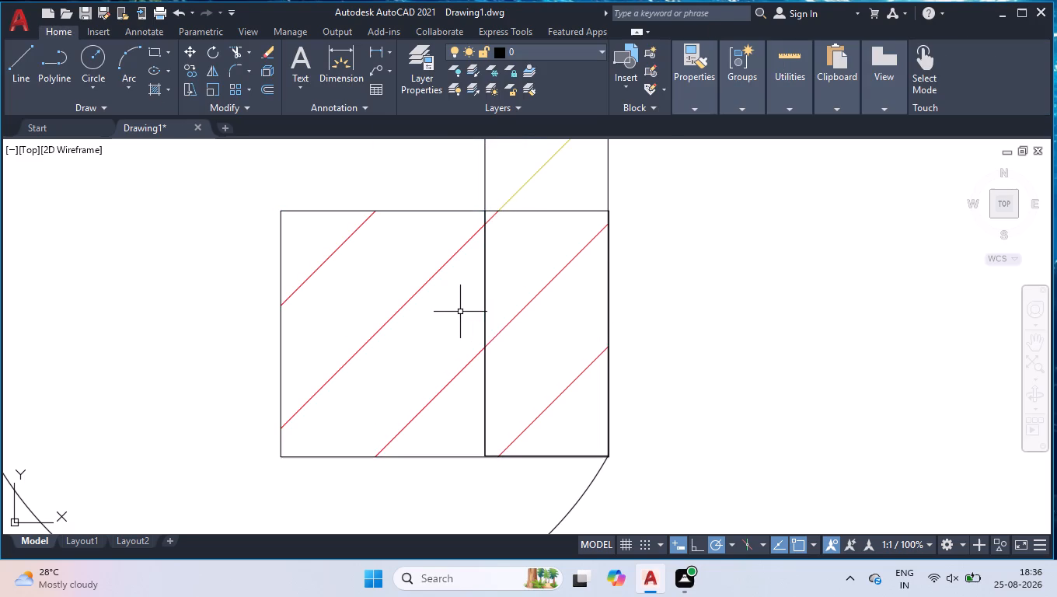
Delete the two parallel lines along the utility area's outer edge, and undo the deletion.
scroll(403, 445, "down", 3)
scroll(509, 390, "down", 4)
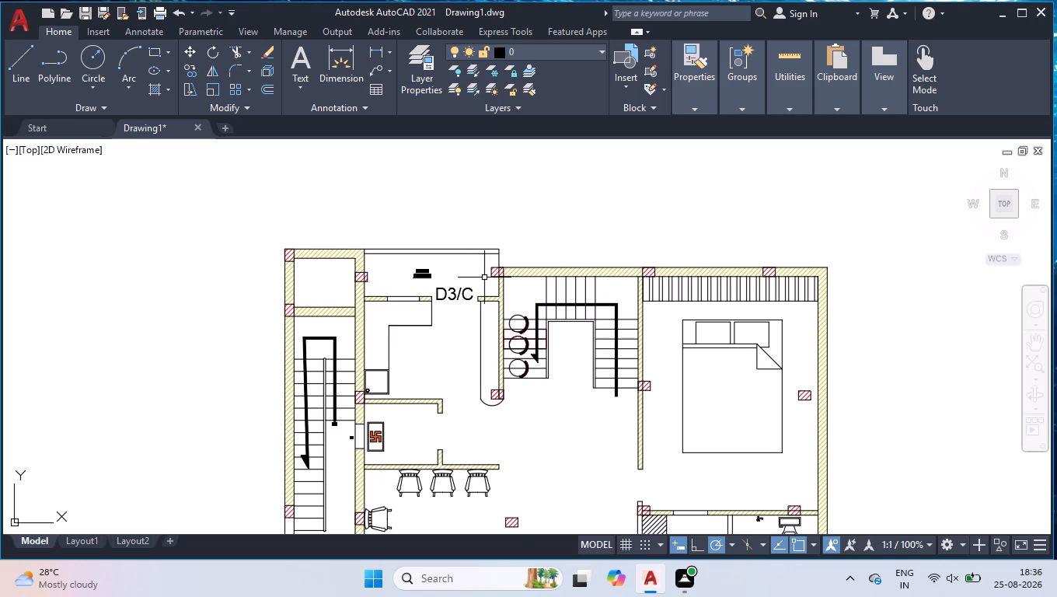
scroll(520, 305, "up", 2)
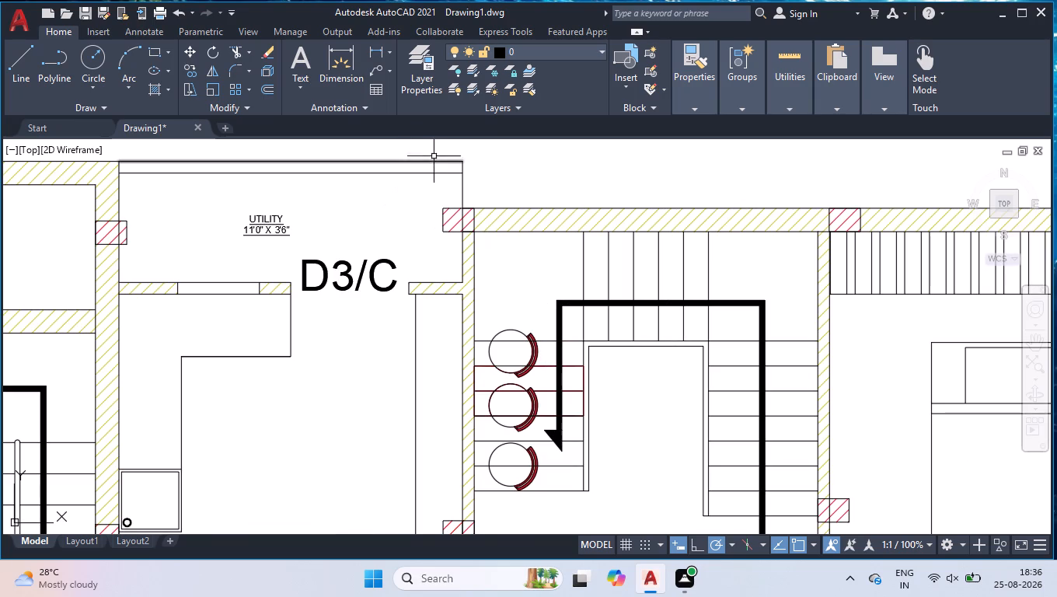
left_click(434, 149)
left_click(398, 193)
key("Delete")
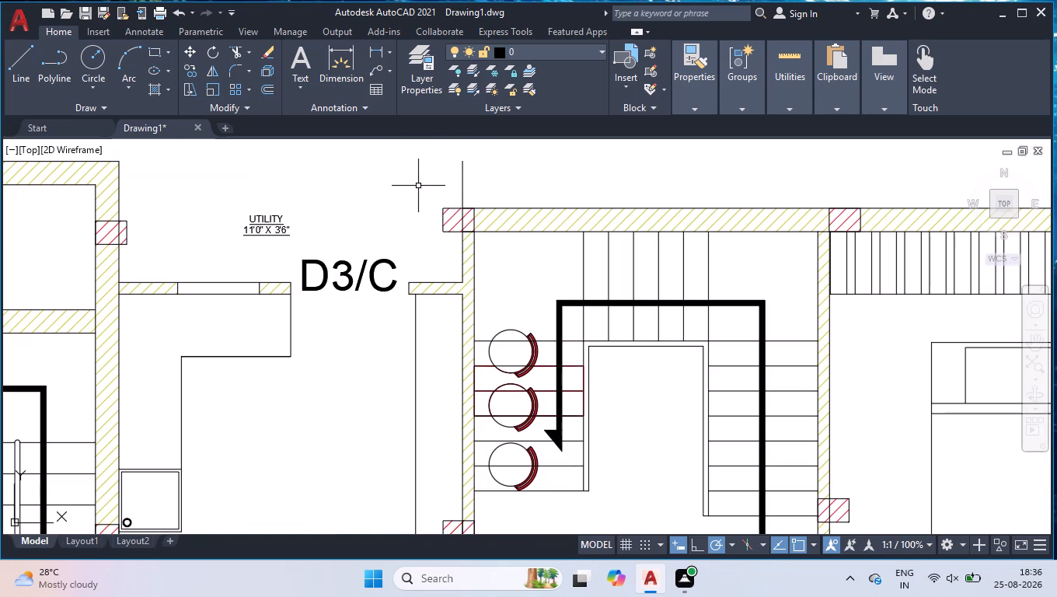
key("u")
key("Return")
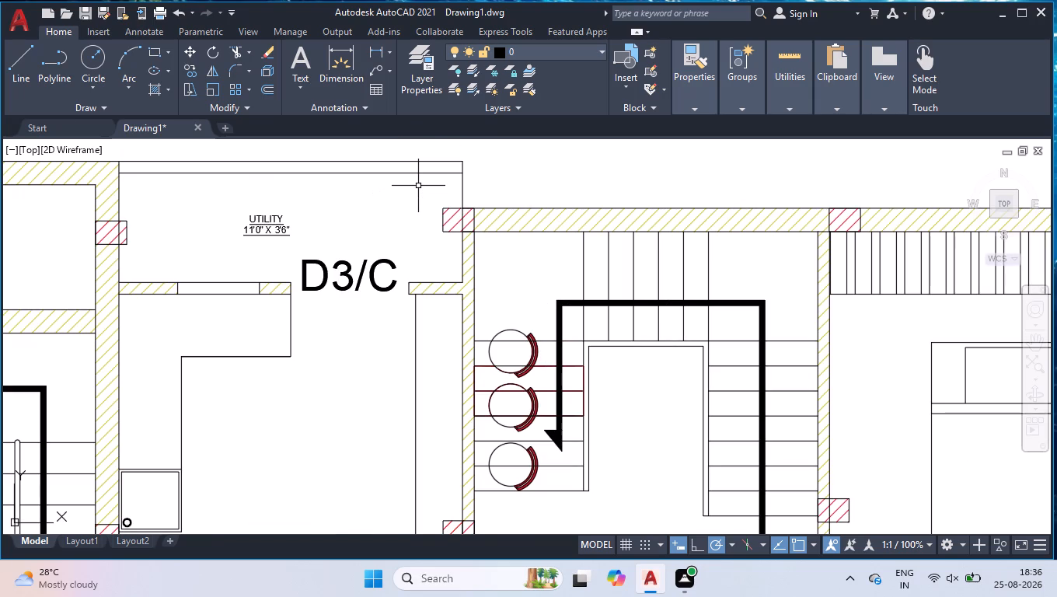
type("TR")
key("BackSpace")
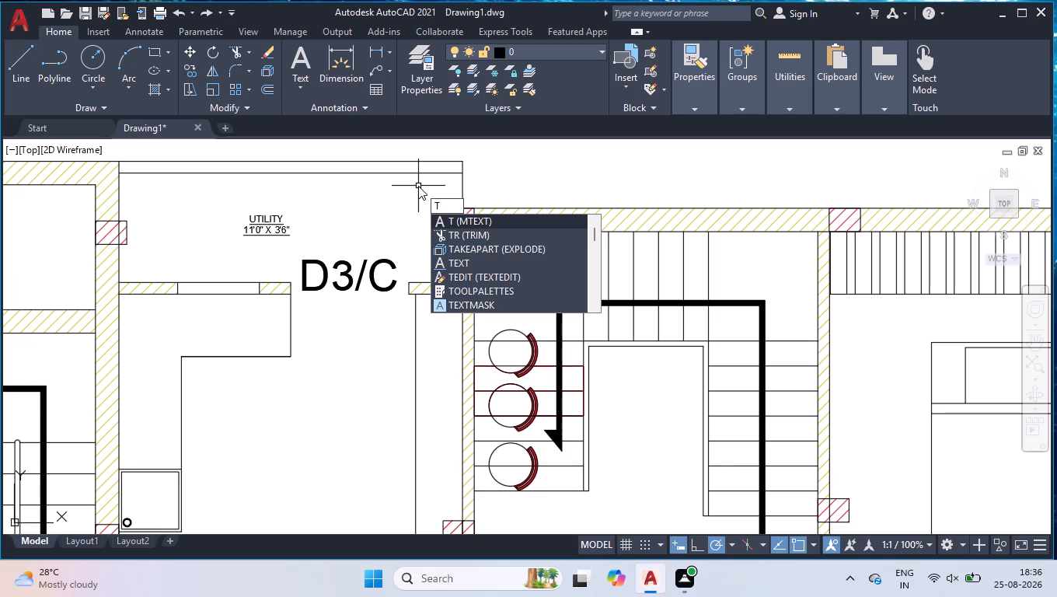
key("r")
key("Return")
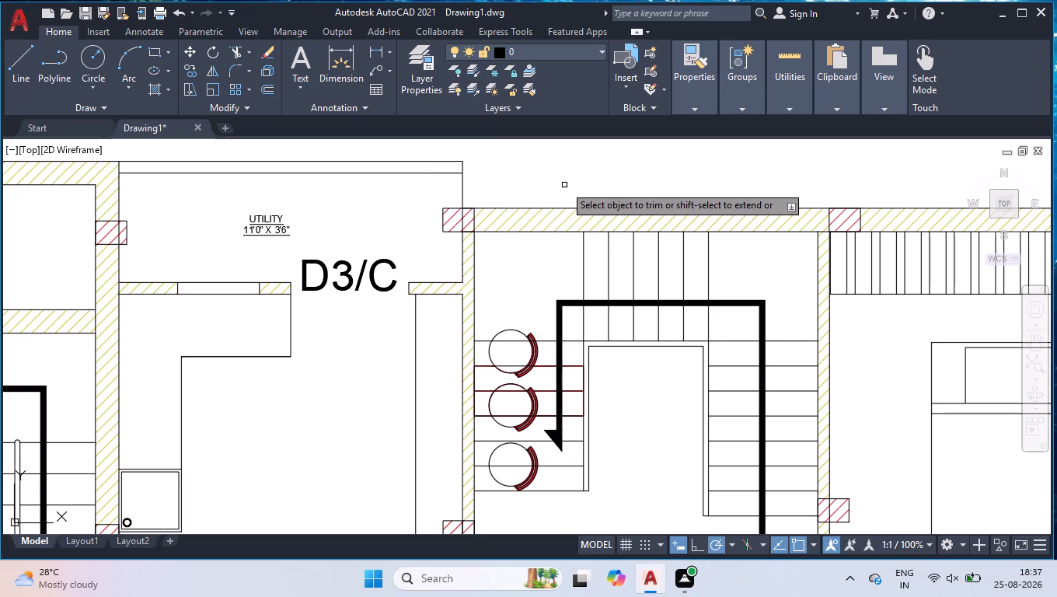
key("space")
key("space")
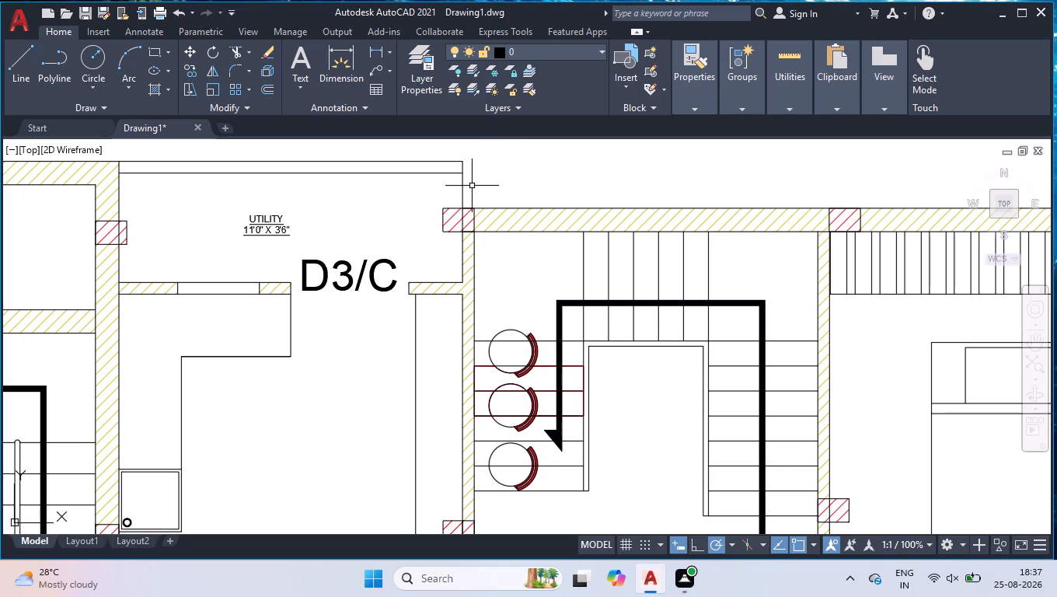
Copy the utility label into the small room beside it, the kitchen, the open area below the inner staircase, and the room with the swastika.
scroll(501, 128, "down", 2)
scroll(506, 221, "down", 3)
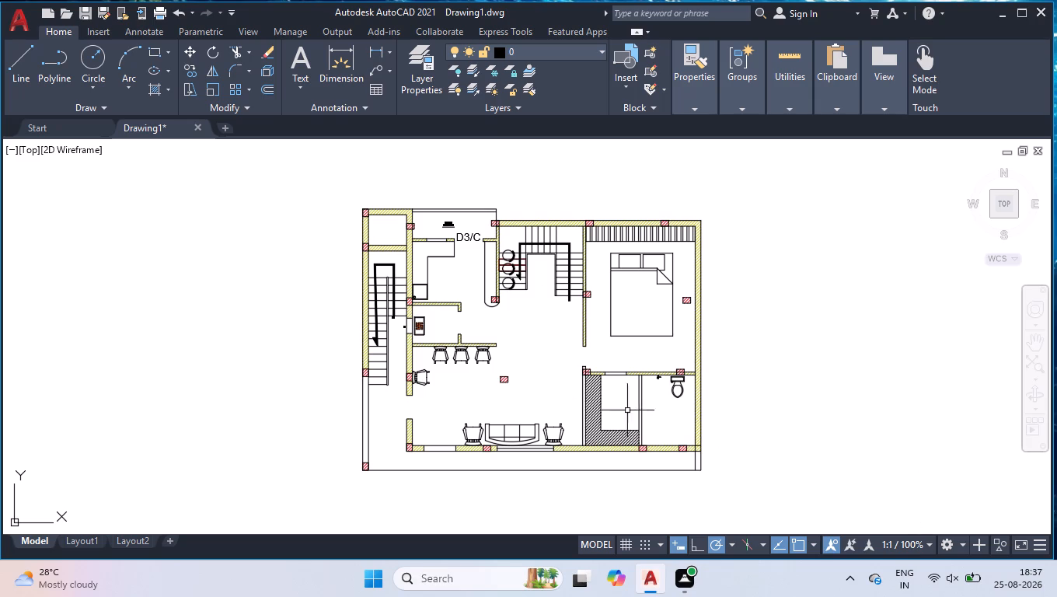
scroll(662, 431, "up", 2)
scroll(661, 429, "down", 2)
scroll(480, 250, "up", 1)
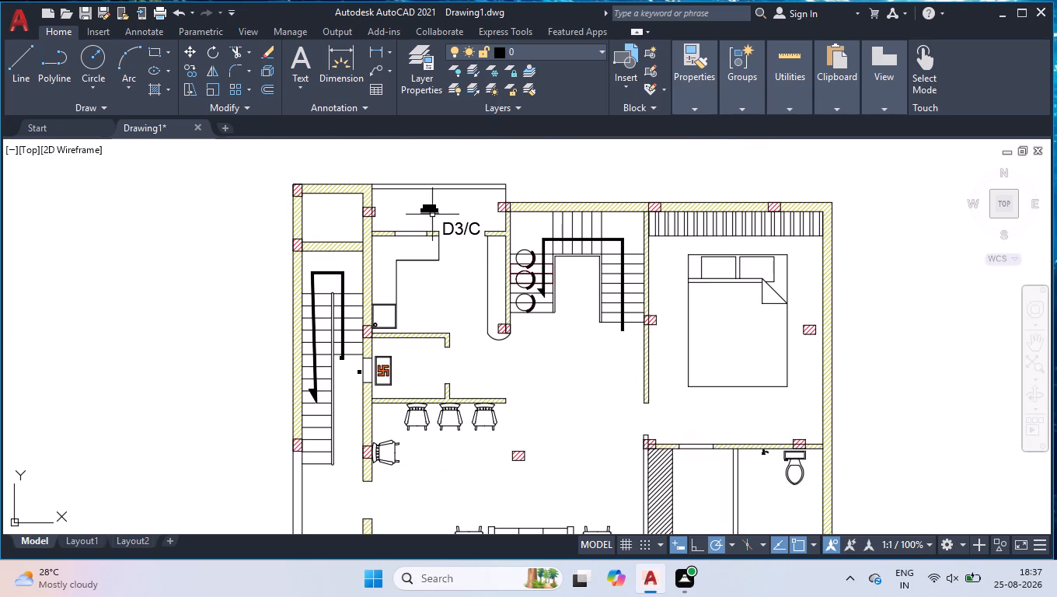
scroll(431, 208, "up", 2)
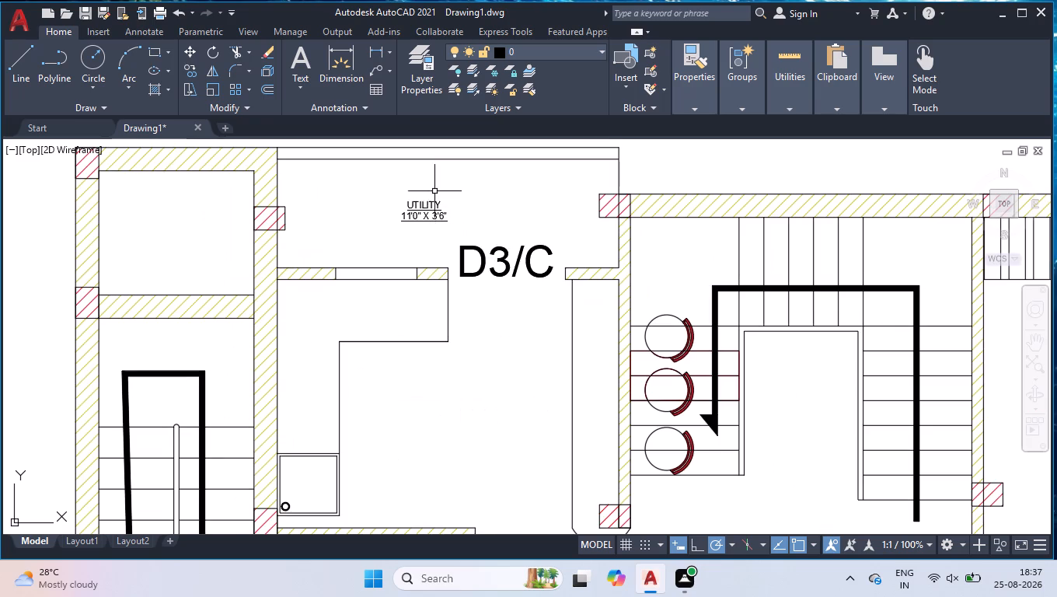
left_click(434, 190)
left_click(401, 236)
type("CO")
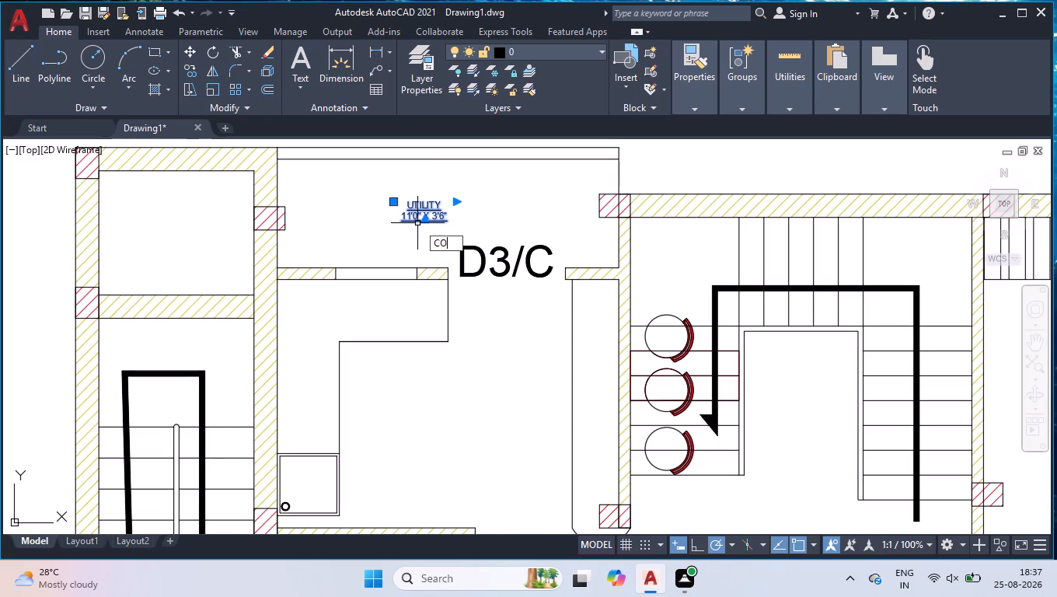
key("Return")
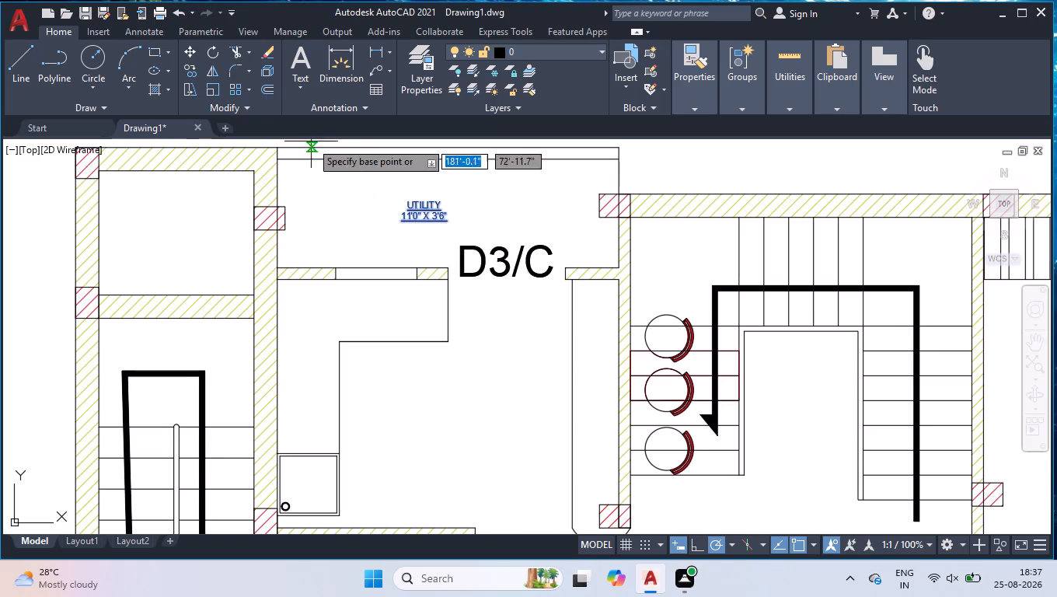
left_click(424, 209)
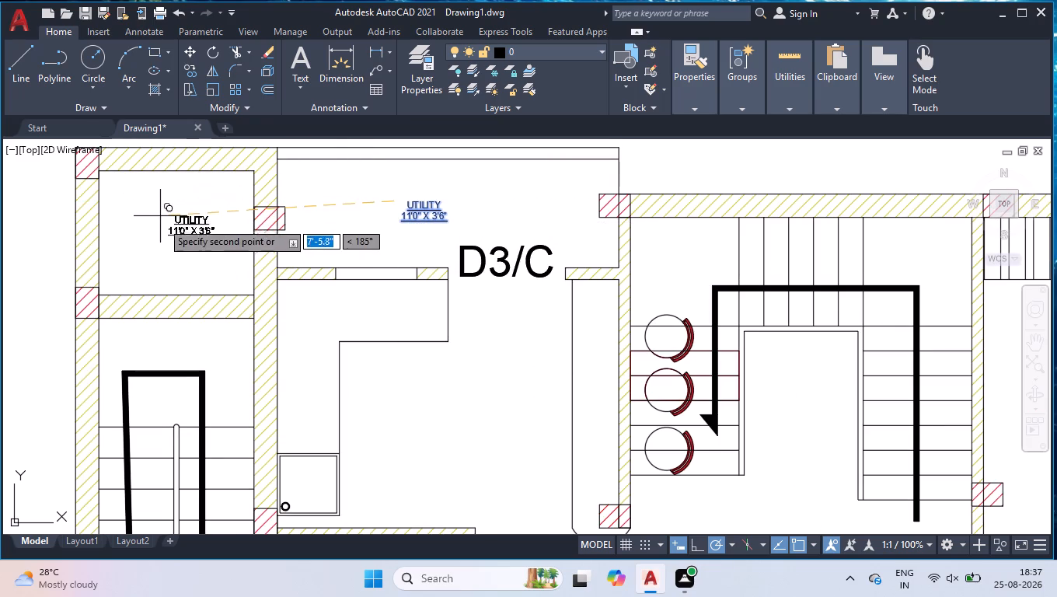
left_click(148, 218)
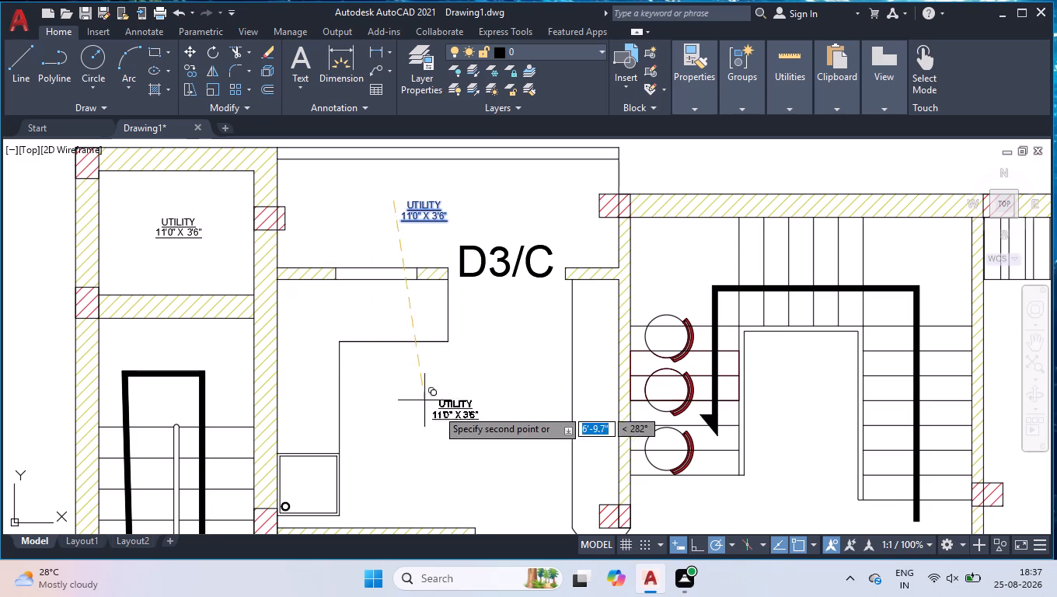
scroll(433, 385, "down", 2)
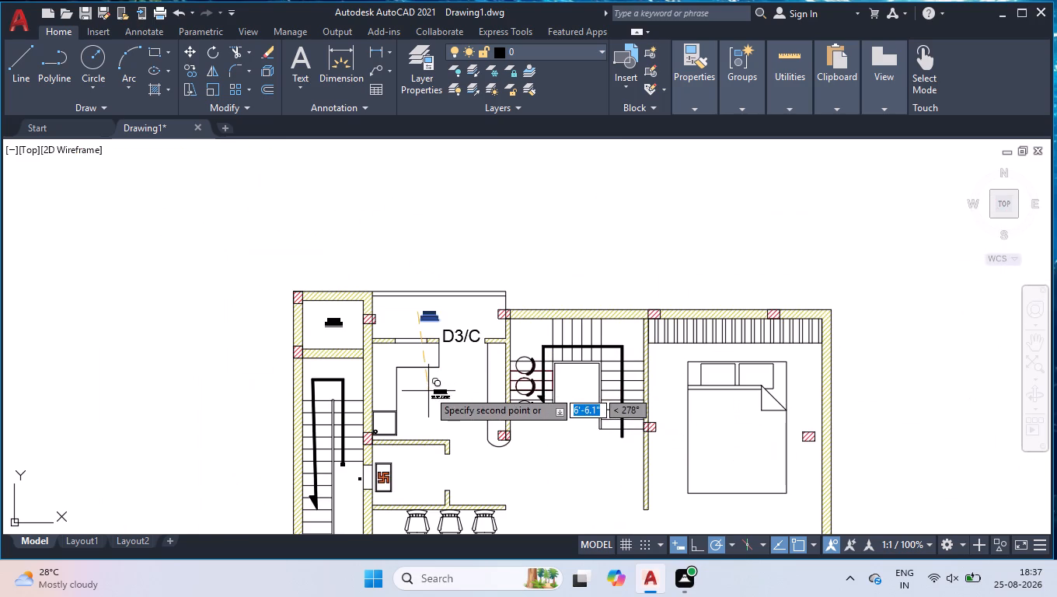
left_click(428, 390)
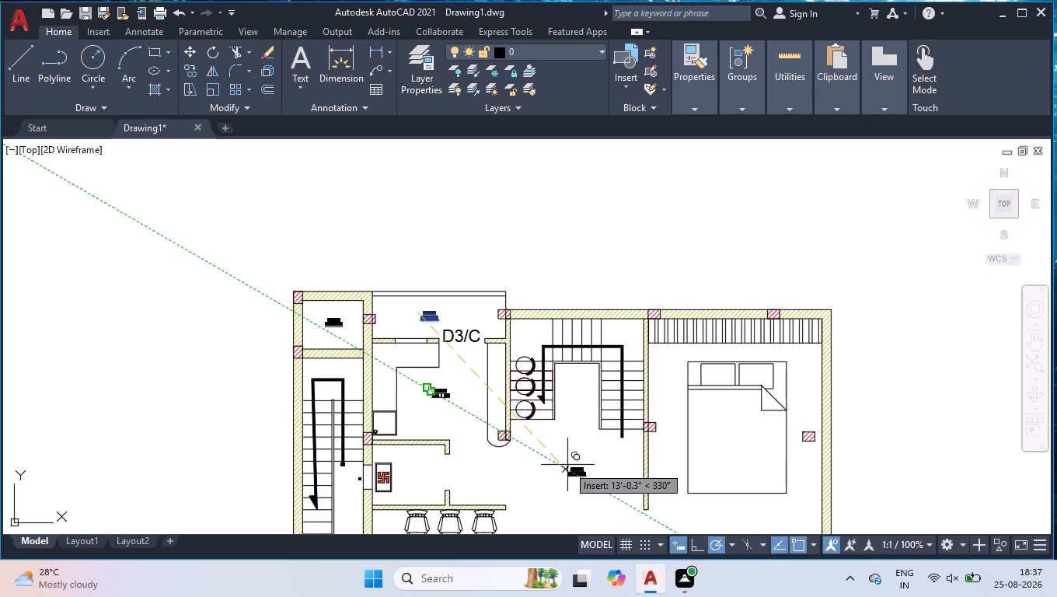
left_click(570, 473)
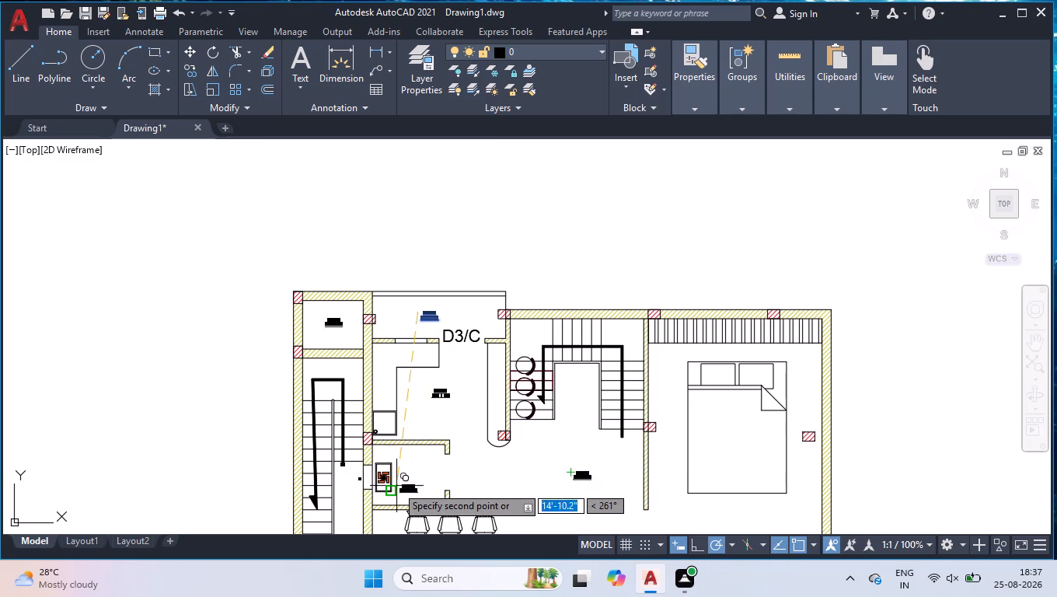
scroll(405, 476, "up", 3)
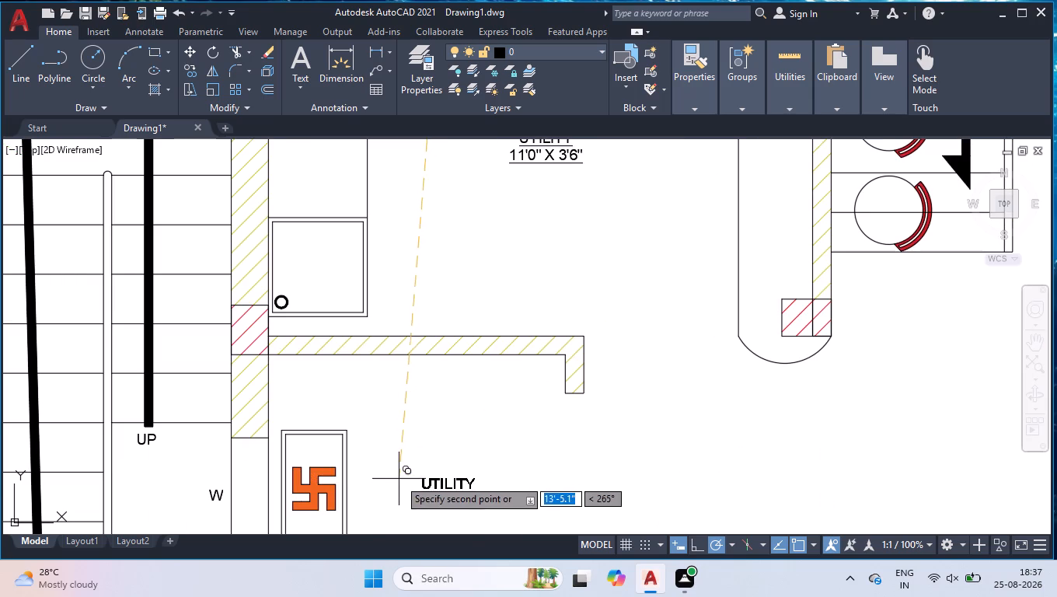
left_click(396, 476)
Place further copies of the utility label in the living area, the toilet, the partly hatched room beside it and the bedroom.
scroll(422, 438, "down", 4)
scroll(627, 390, "down", 2)
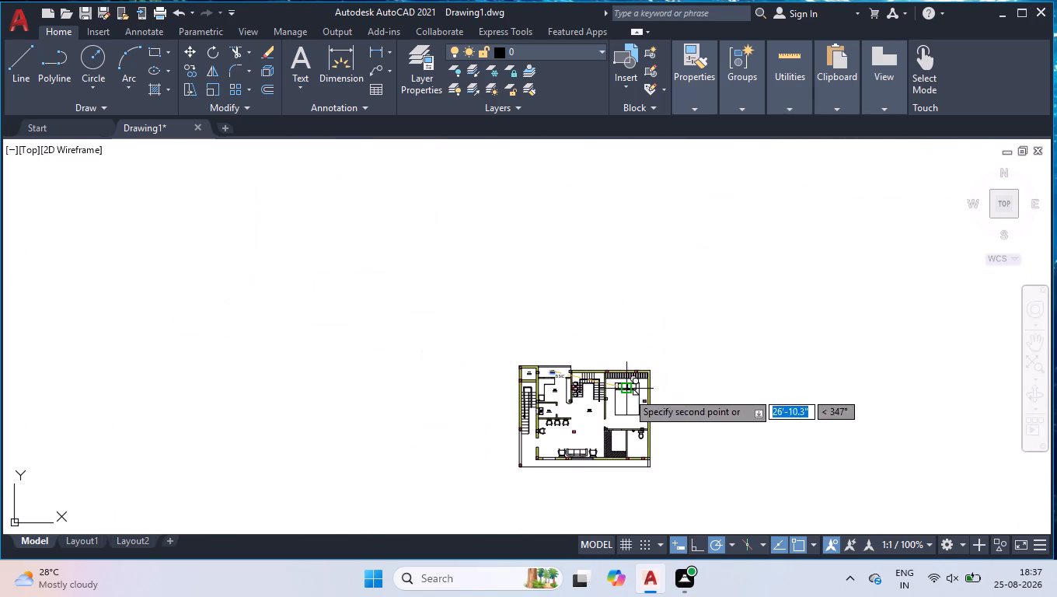
scroll(577, 474, "up", 3)
scroll(558, 335, "up", 2)
left_click(564, 331)
scroll(577, 339, "down", 4)
scroll(794, 367, "up", 4)
scroll(494, 307, "down", 3)
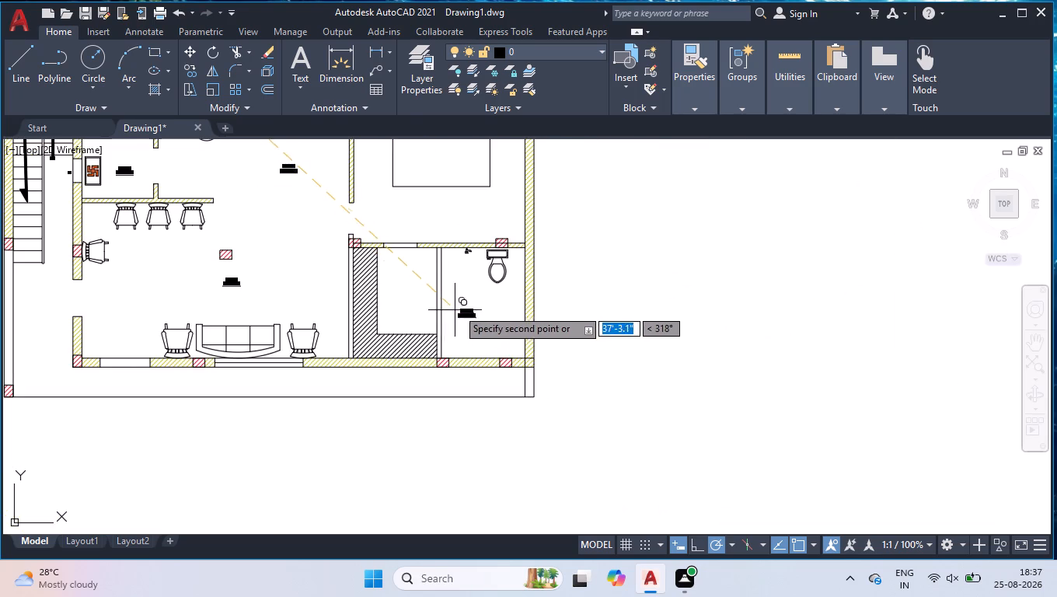
scroll(459, 308, "up", 2)
left_click(485, 304)
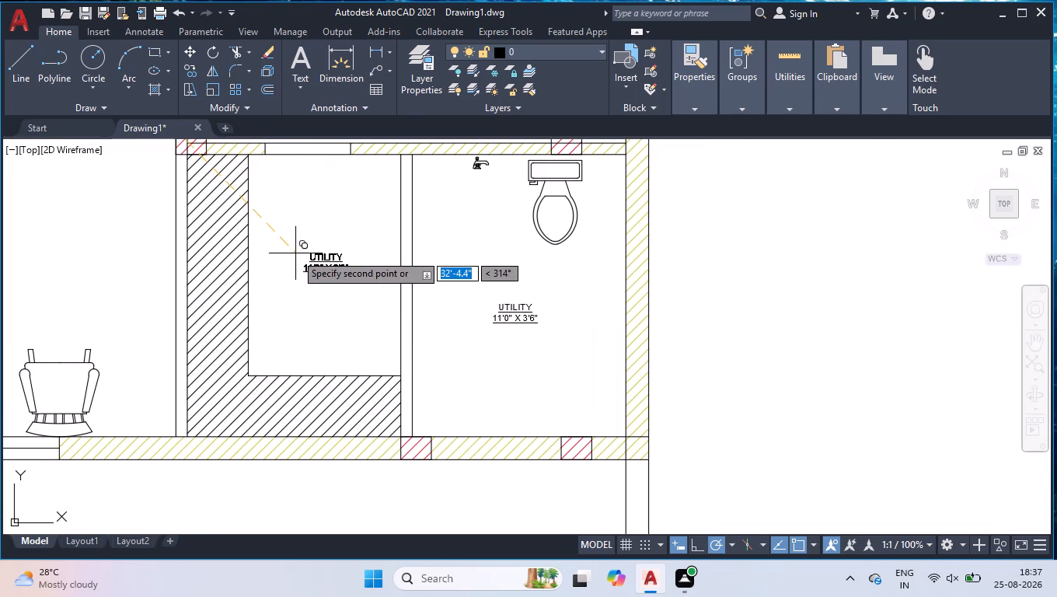
left_click(295, 253)
scroll(337, 316, "down", 3)
scroll(382, 263, "up", 3)
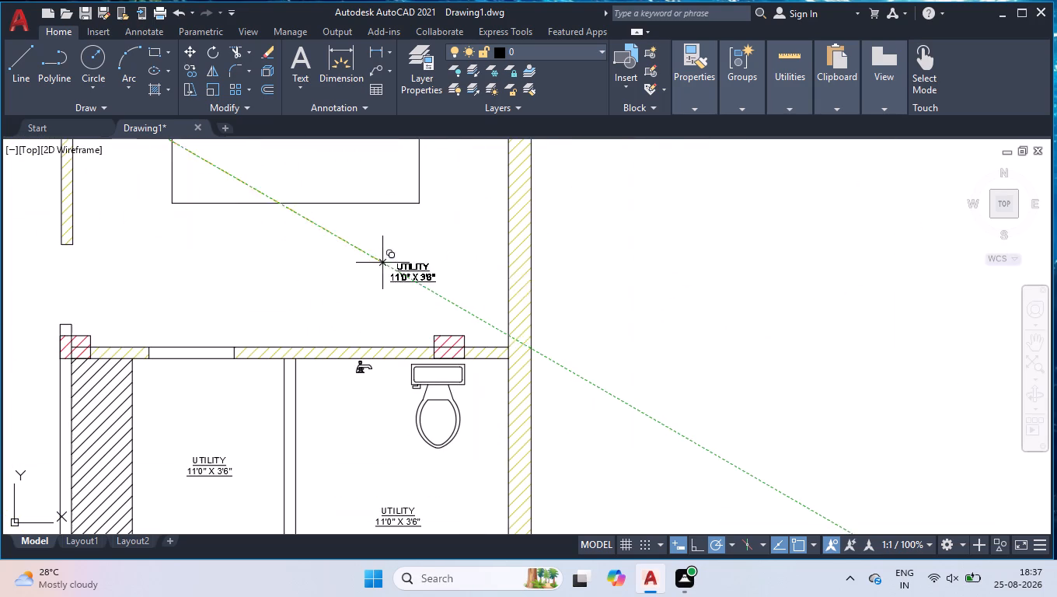
left_click(293, 252)
scroll(599, 333, "down", 2)
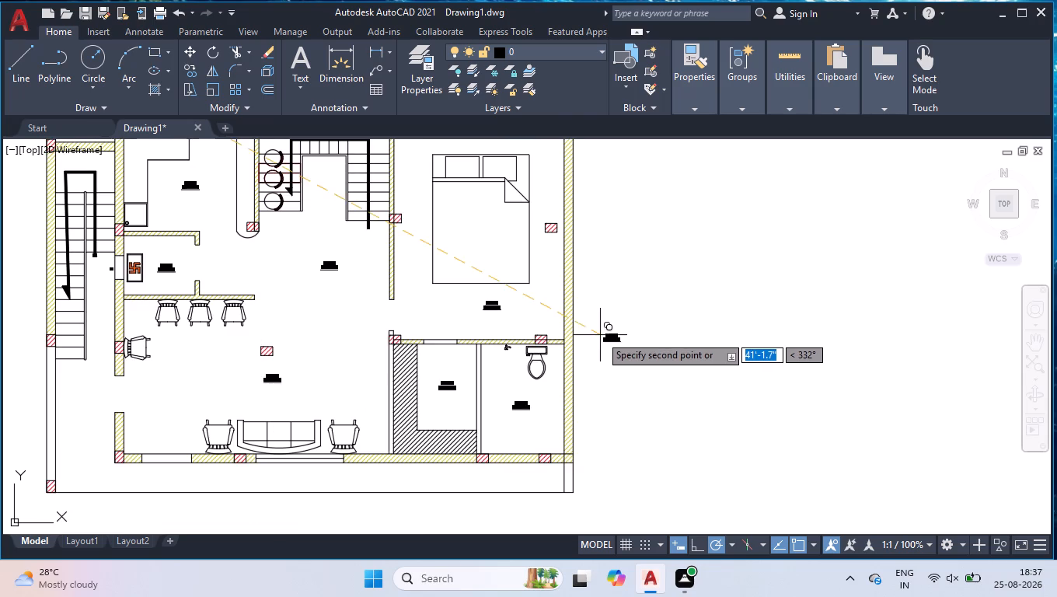
key("Return")
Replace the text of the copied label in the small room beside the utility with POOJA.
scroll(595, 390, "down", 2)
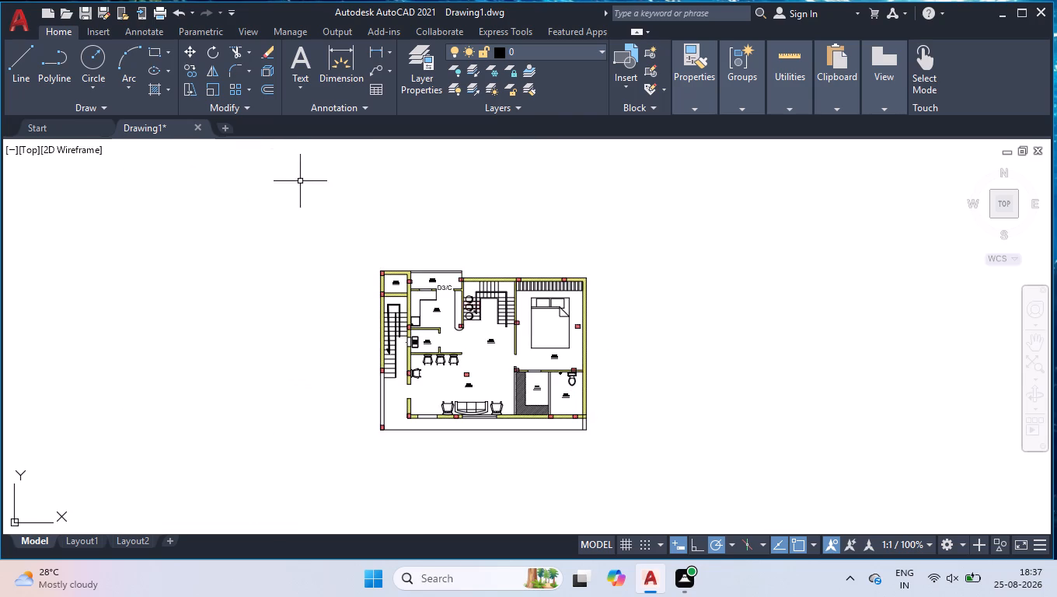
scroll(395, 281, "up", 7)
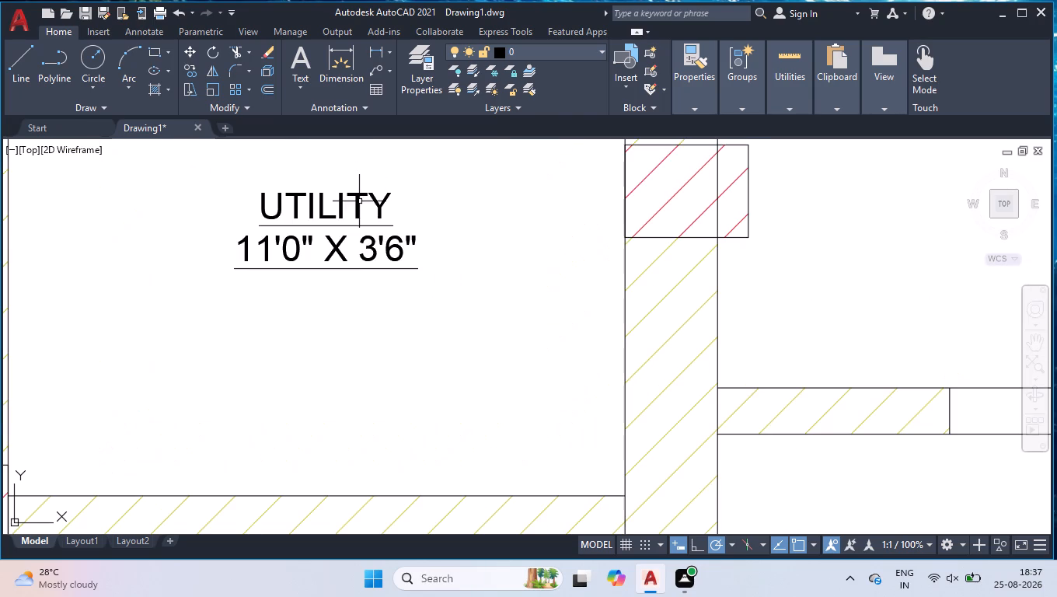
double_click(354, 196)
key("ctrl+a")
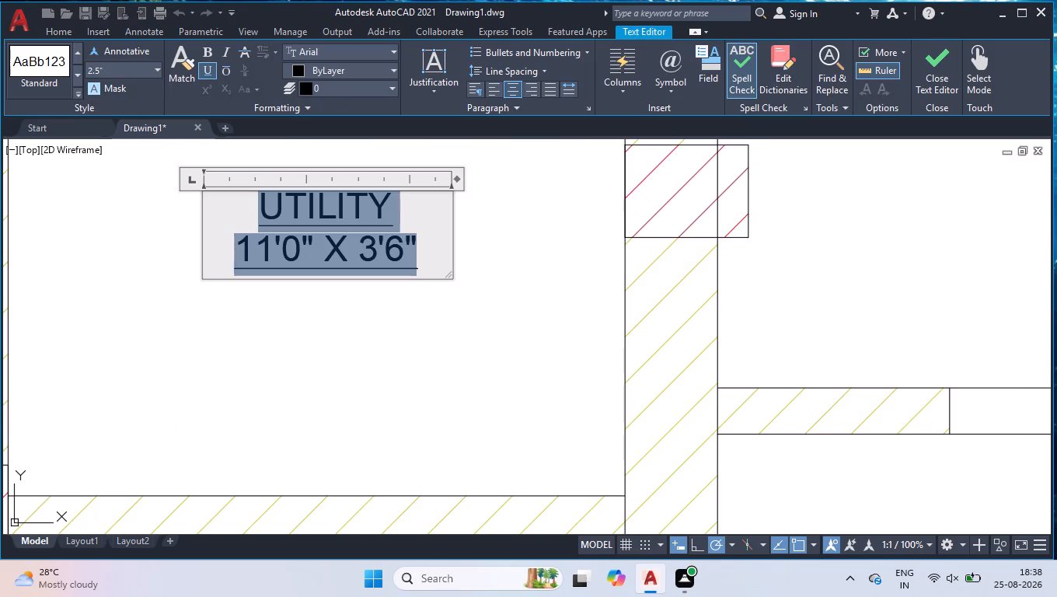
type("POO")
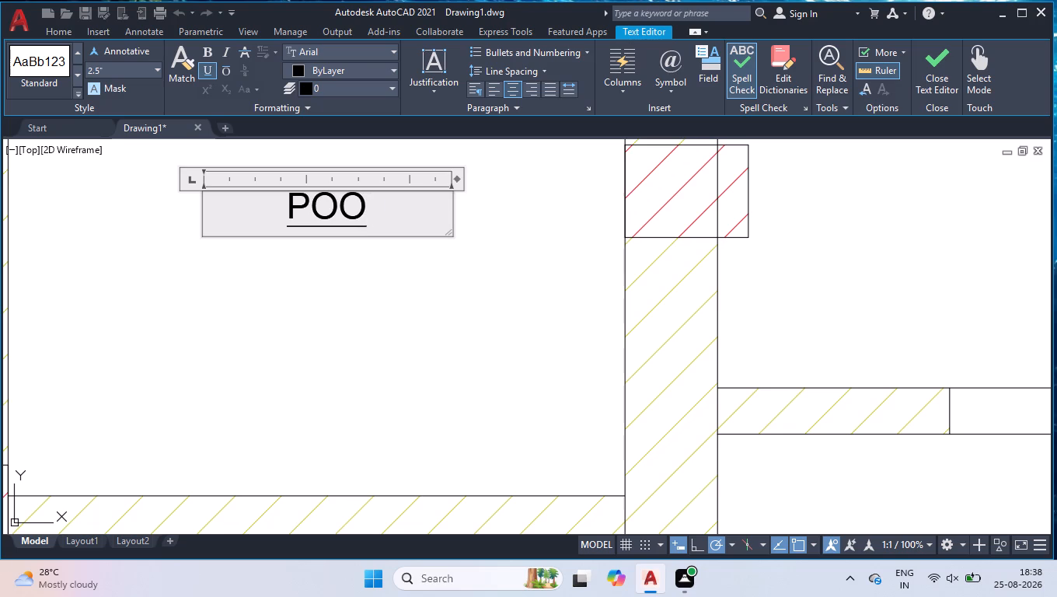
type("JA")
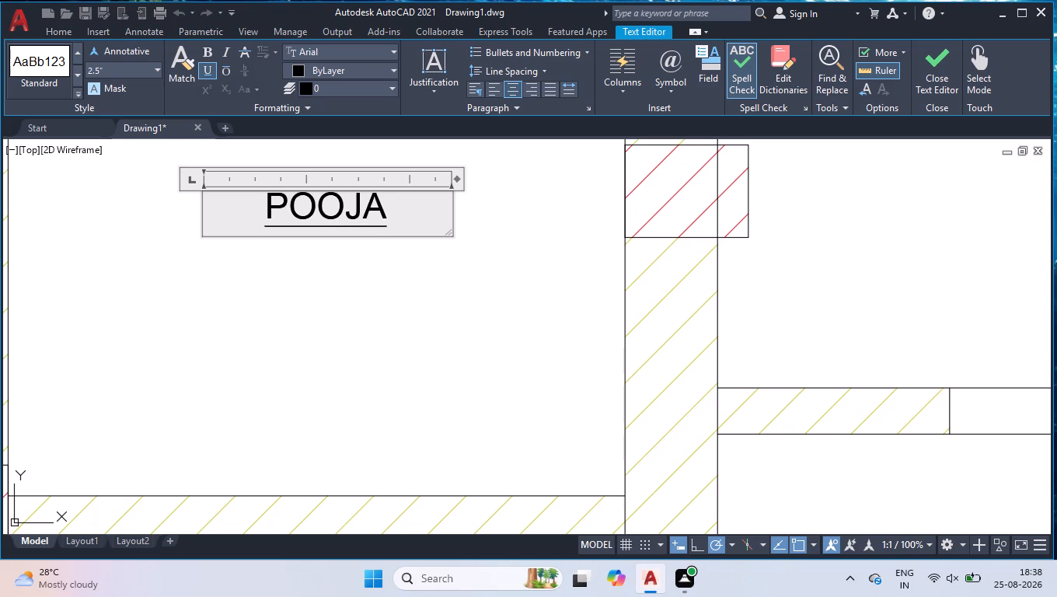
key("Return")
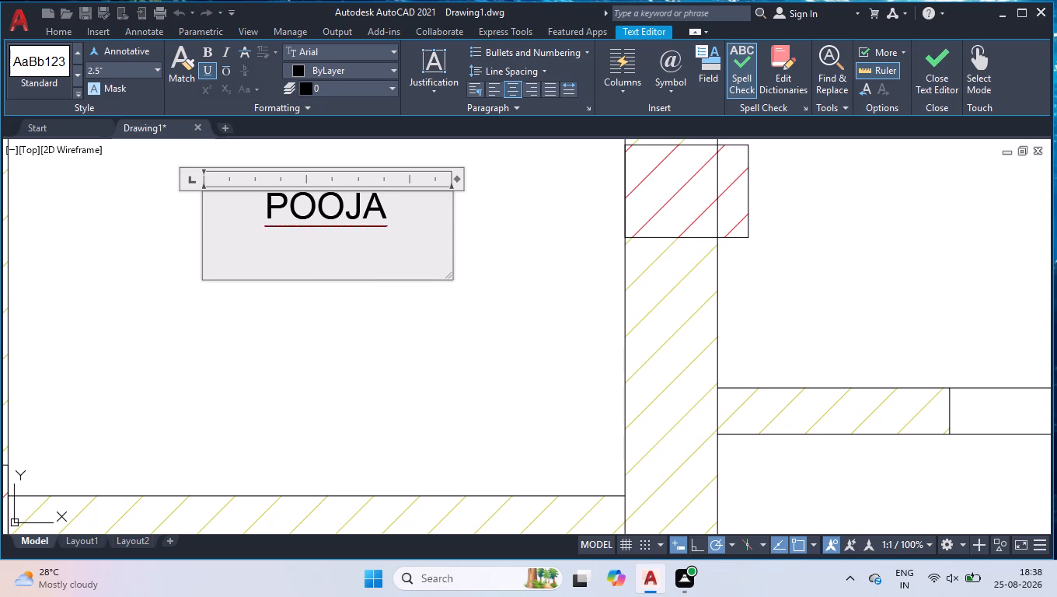
Replace that small room's label text with LIFT and, on a second line, 5'0" X 4'0".
key("ctrl+a")
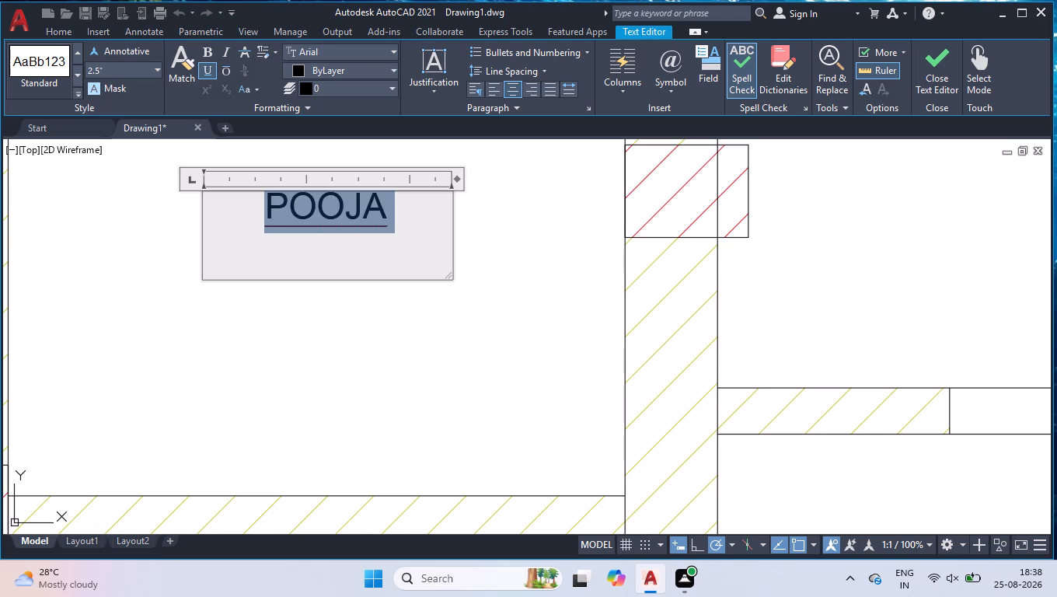
type("LIFT")
key("Return")
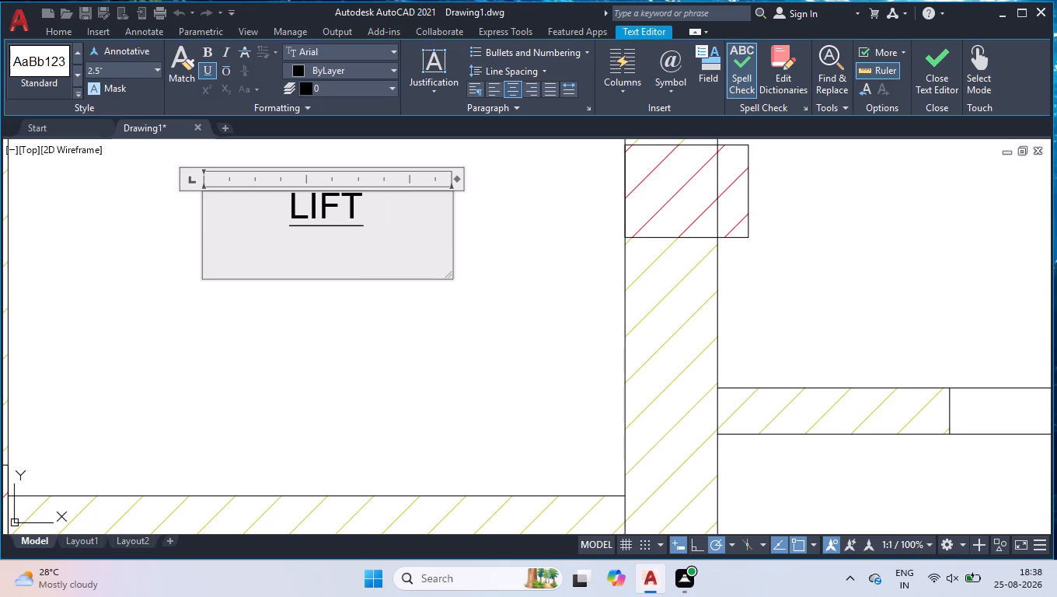
type("5'")
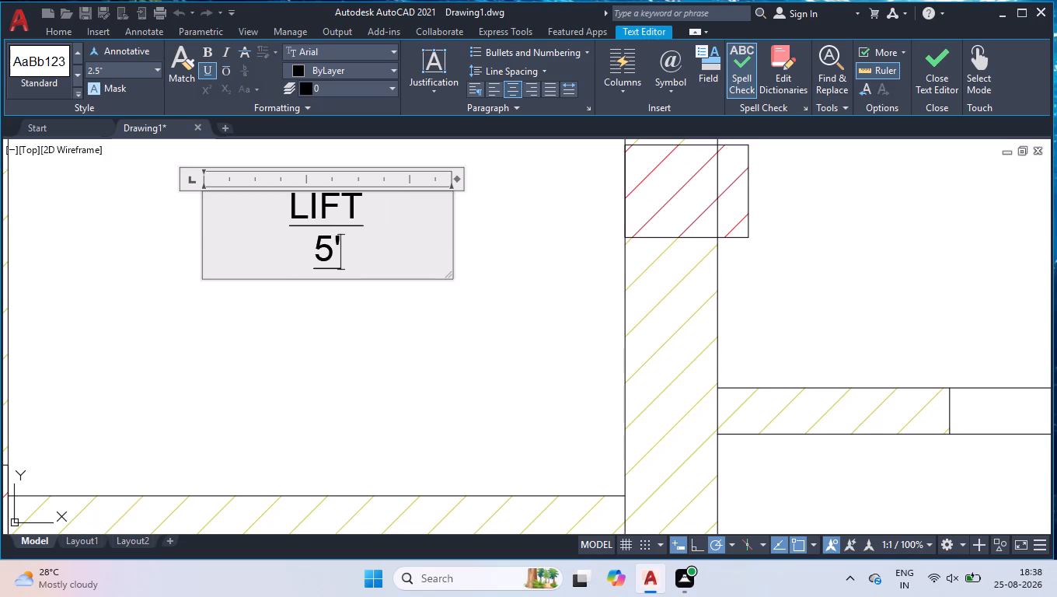
type("0\"")
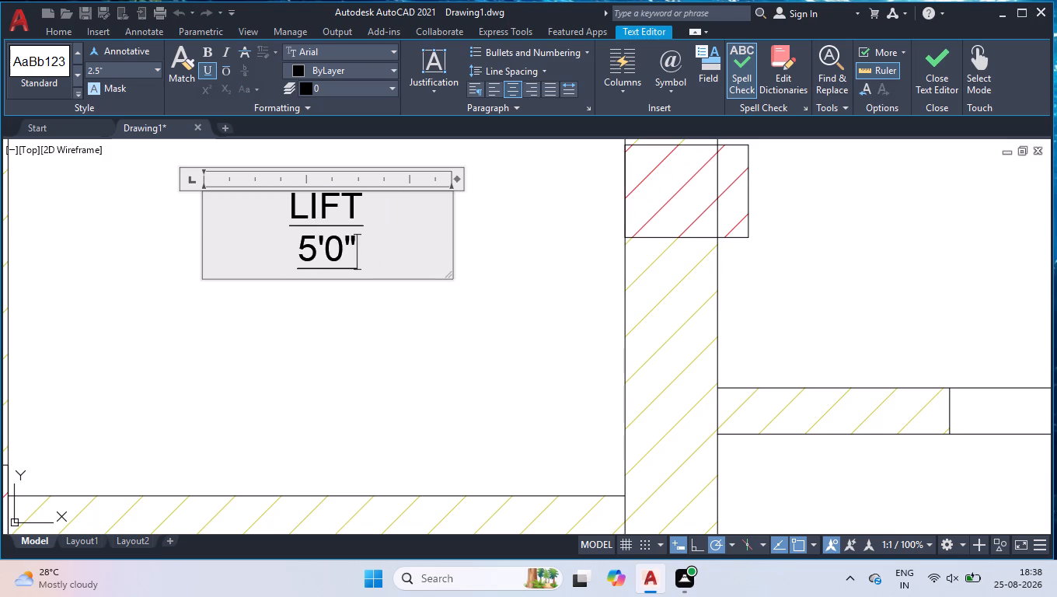
key("space")
type("X")
key("space")
key("4")
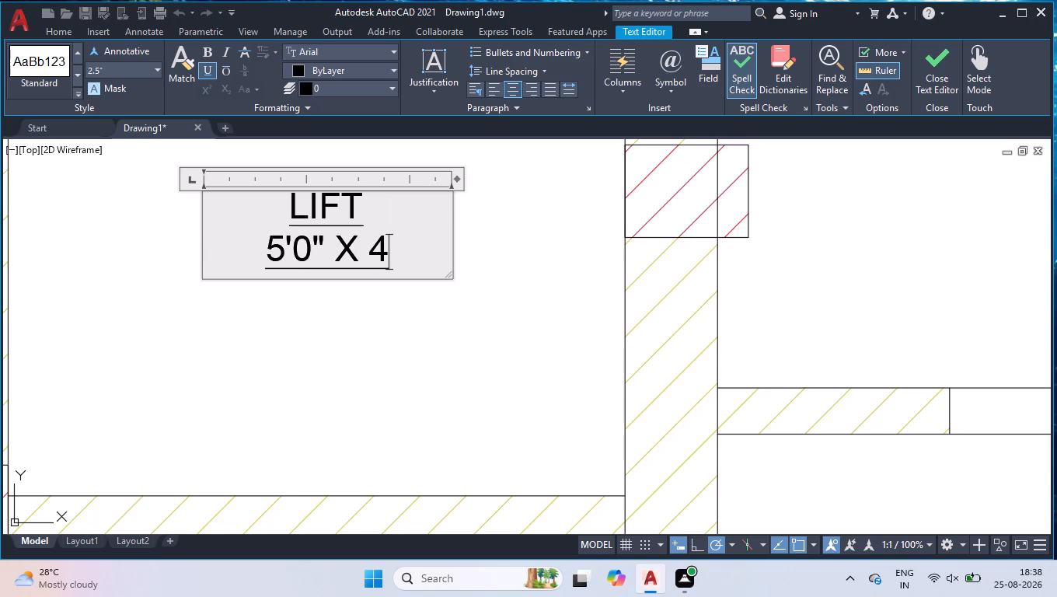
type("'0\"")
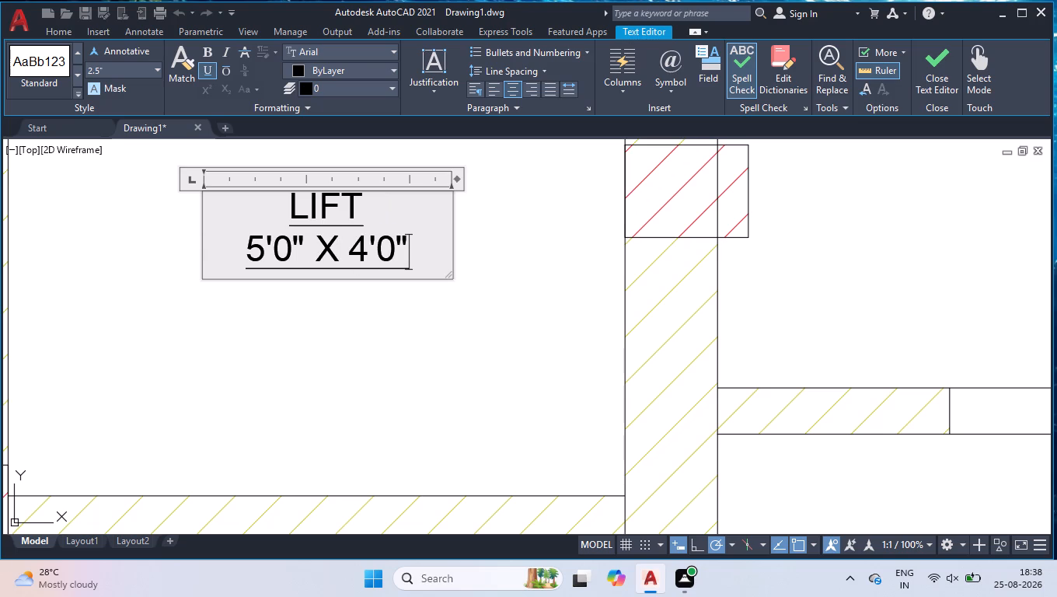
left_click(216, 412)
Replace the kitchen's copied label text with OPEN KITCH and, on a second line, 11'0" X 8'0".
scroll(282, 389, "down", 4)
scroll(400, 350, "down", 1)
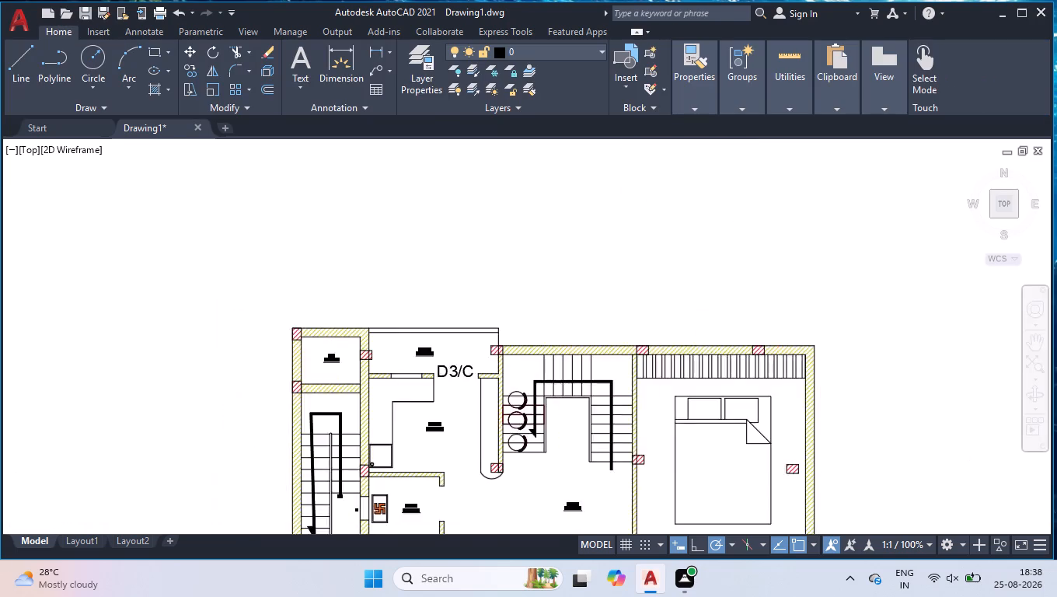
scroll(400, 350, "down", 1)
scroll(419, 406, "up", 7)
scroll(390, 386, "down", 3)
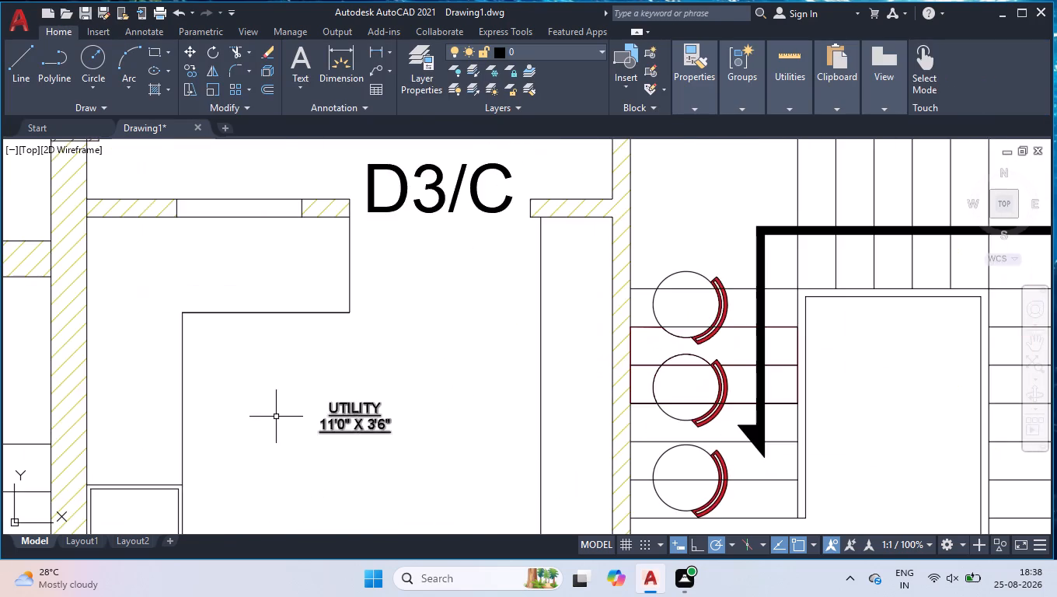
scroll(274, 417, "up", 4)
scroll(630, 438, "down", 3)
scroll(717, 480, "up", 3)
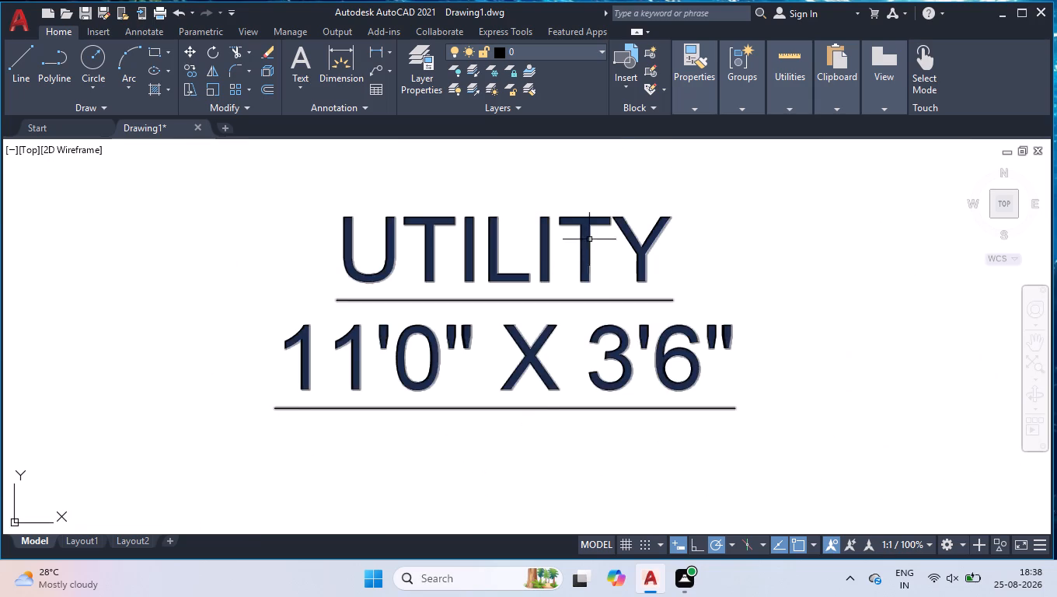
double_click(583, 229)
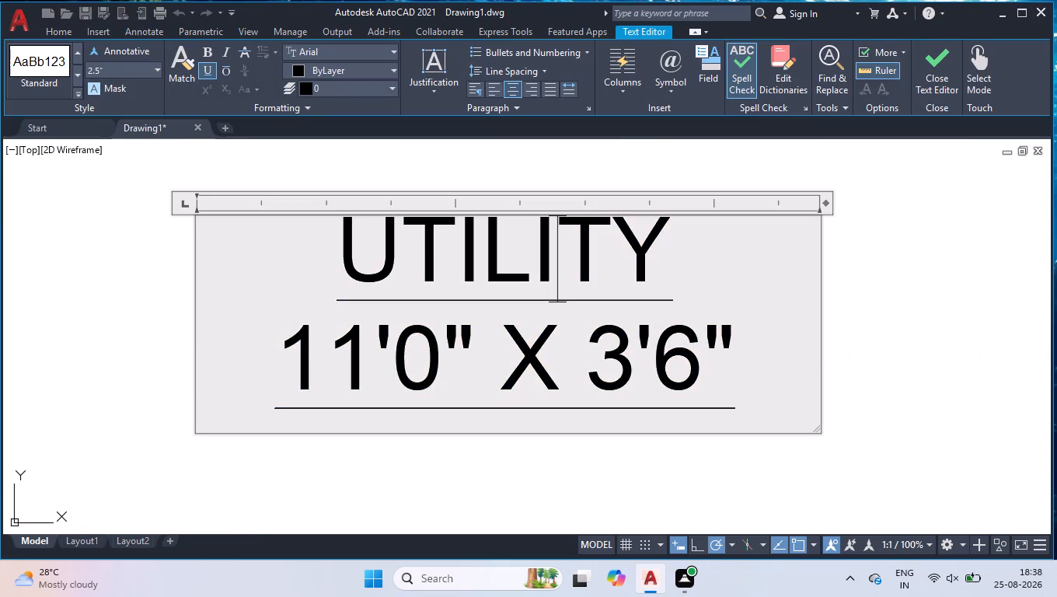
key("ctrl+a")
type("OPEN KITCH")
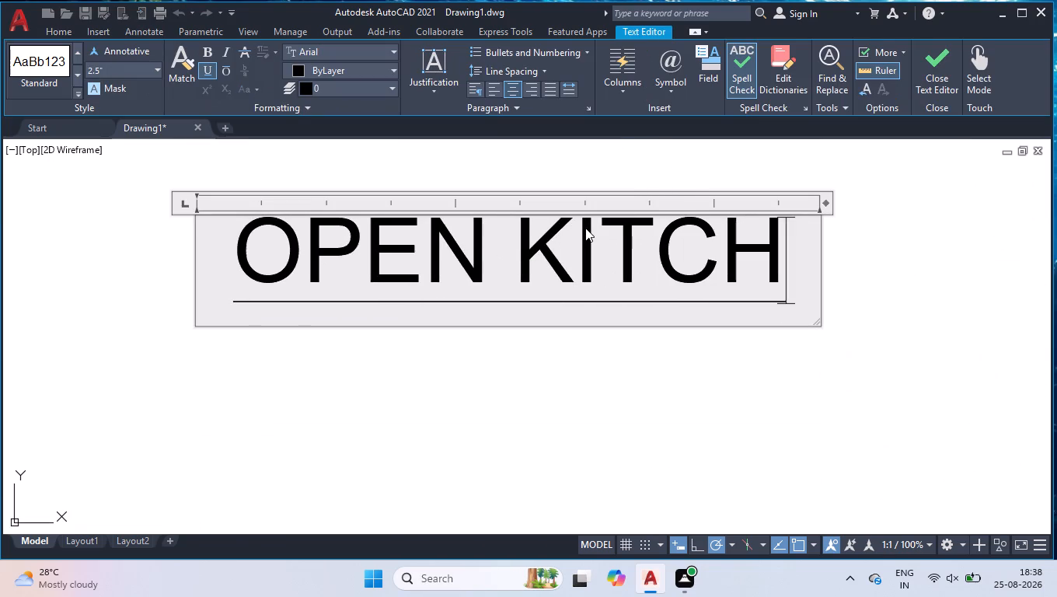
key("e")
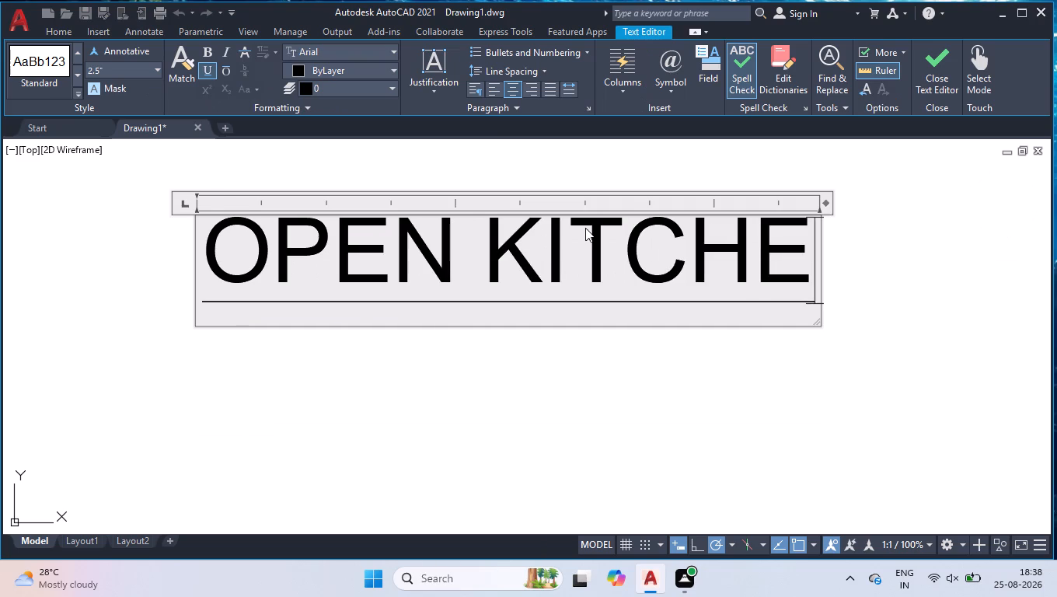
key("n")
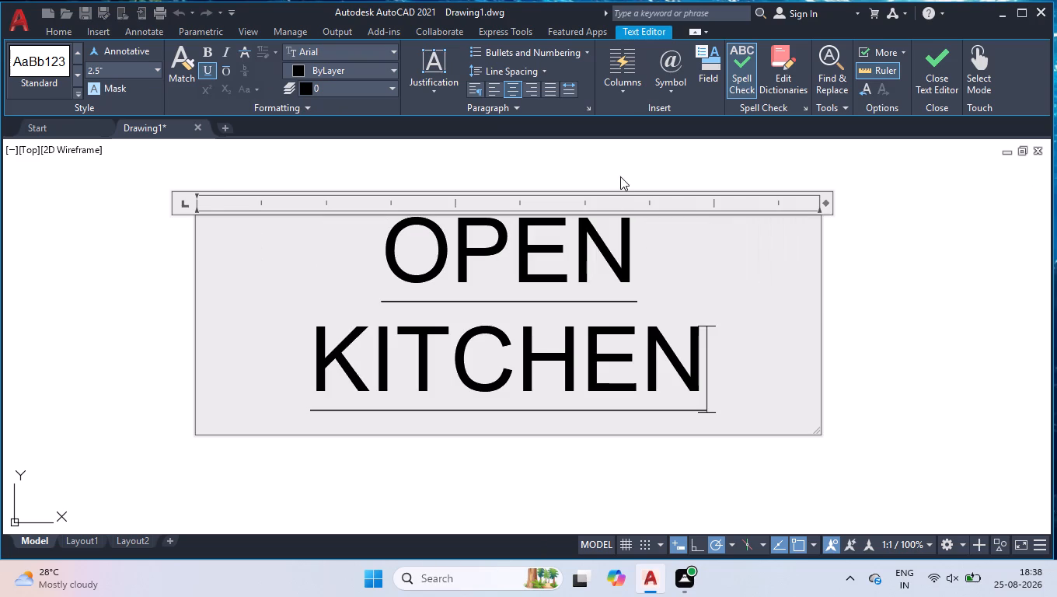
key("BackSpace")
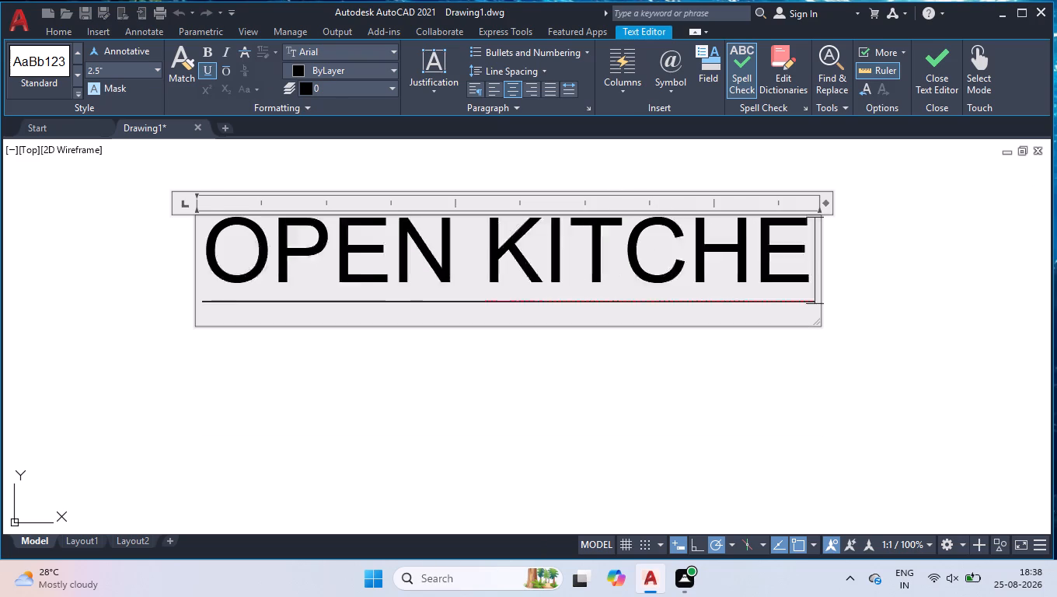
key("BackSpace")
key("Return")
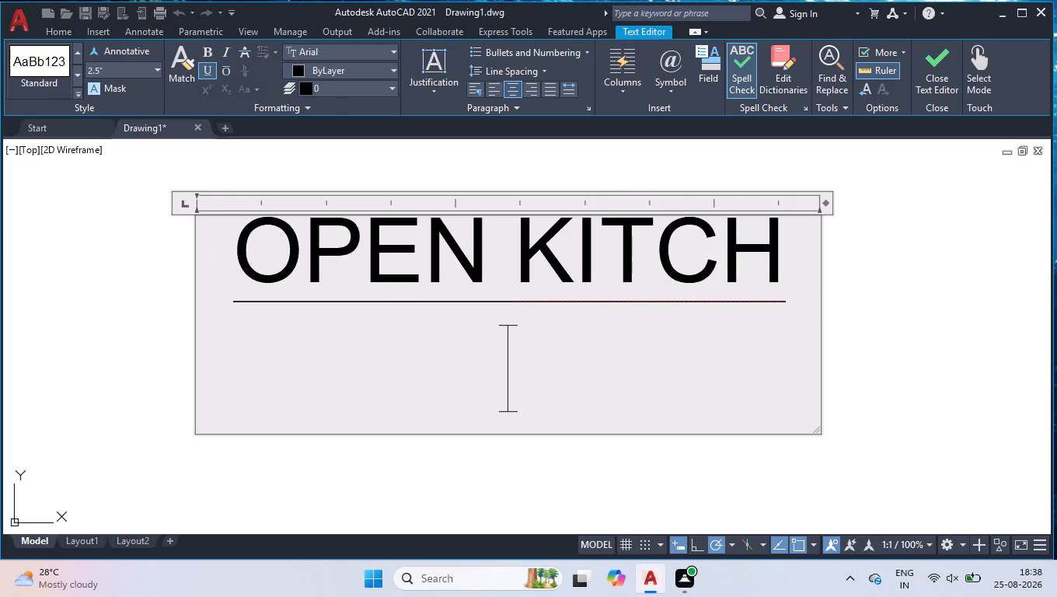
type("11'0\" X")
key("space")
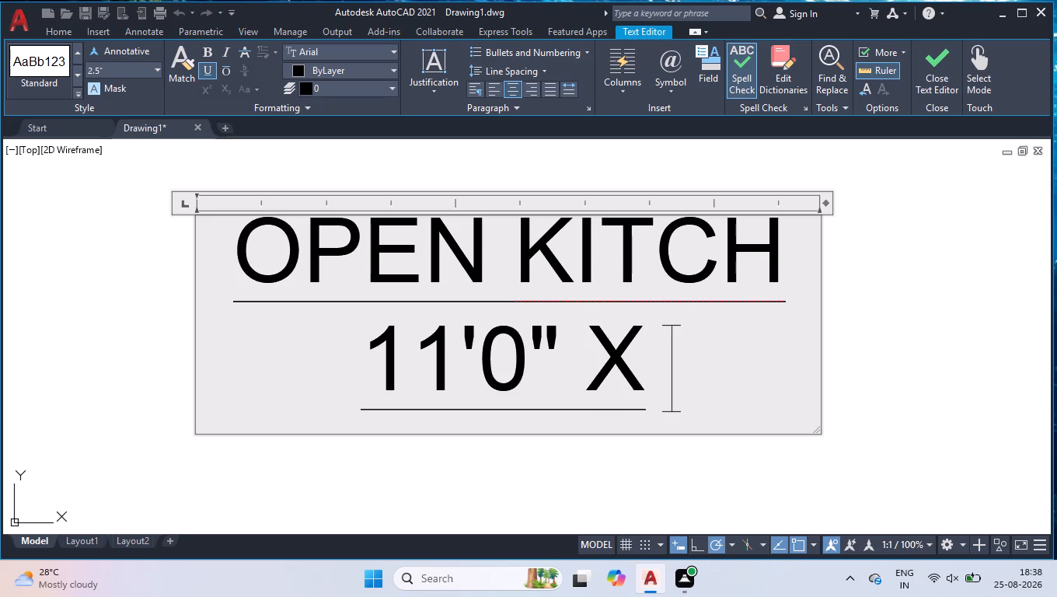
type("8'0\"")
left_click(149, 288)
Replace the copied label in the room with the swastika with POOJA and, on a second line, 6'0" X 5'0".
scroll(163, 314, "down", 2)
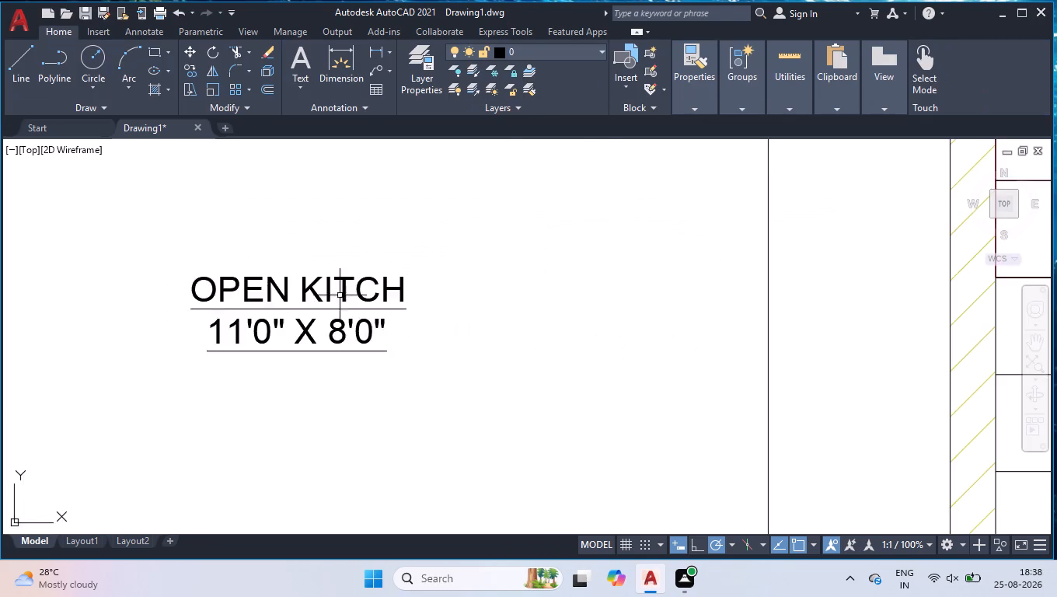
scroll(341, 295, "down", 2)
scroll(435, 302, "down", 2)
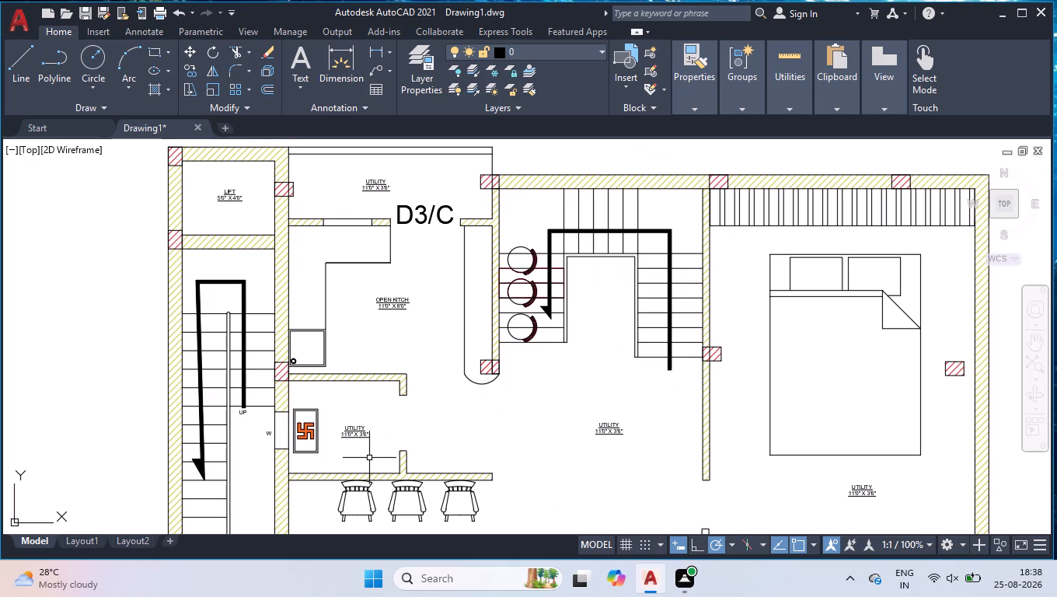
scroll(368, 458, "up", 3)
double_click(285, 339)
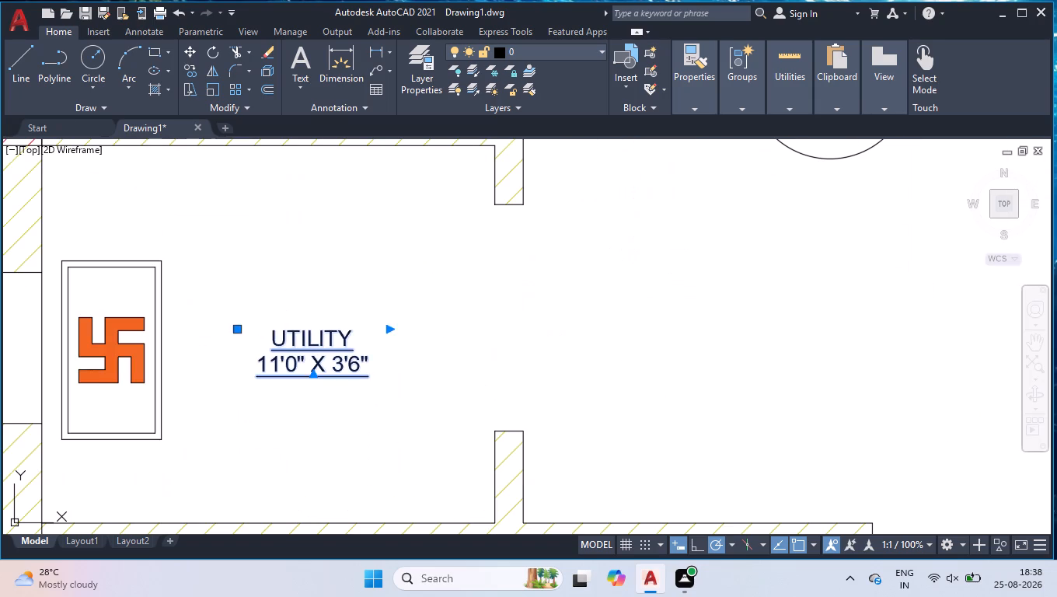
key("ctrl+a")
type("POOJA")
key("space")
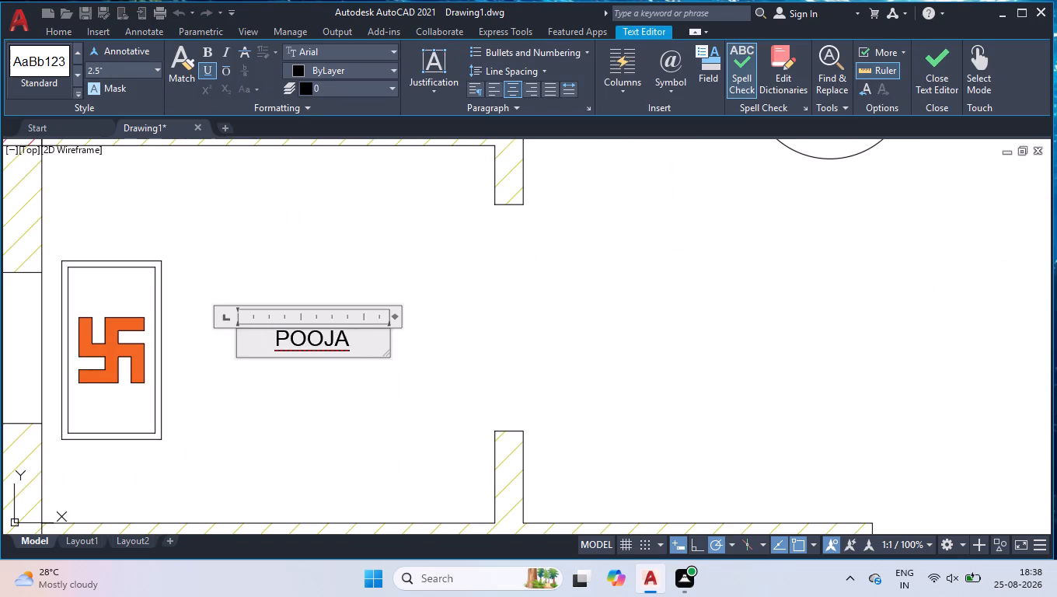
type("6'0\" X")
key("space")
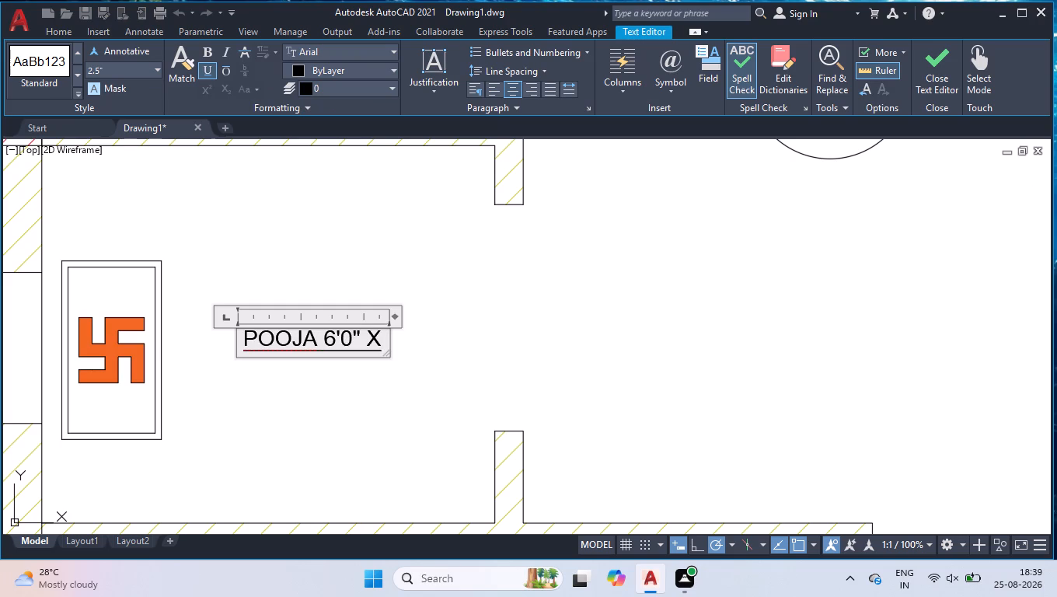
key("Left")
key("Left")
key("Left")
key("Left")
key("Left")
key("Left")
key("Left")
key("Return")
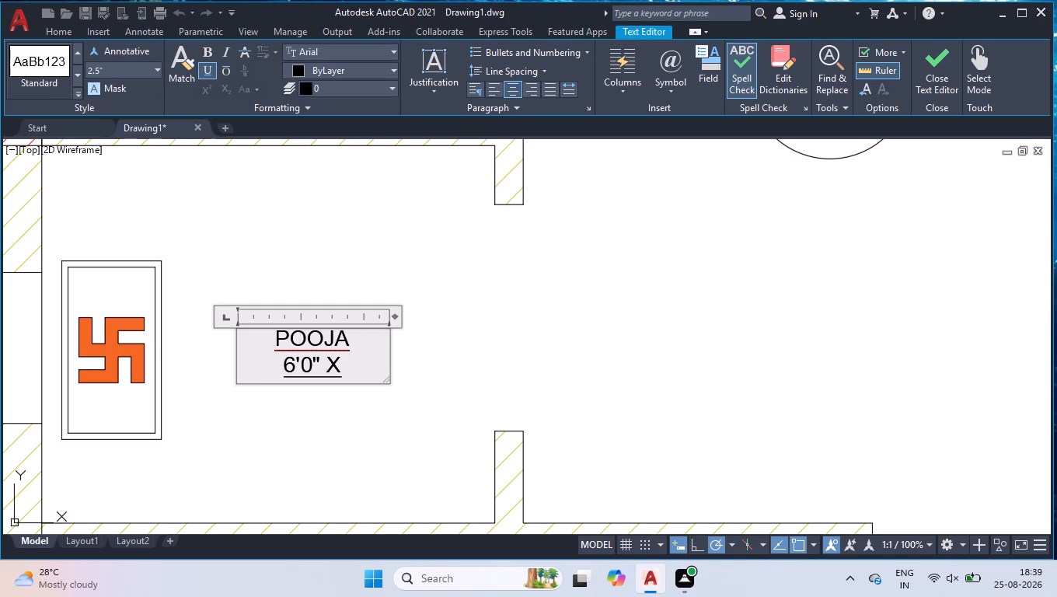
key("Right")
key("Right")
key("Right")
key("Right")
key("Right")
key("Right")
key("Right")
key("Right")
type("5'0\"")
left_click(289, 197)
Replace the copied label in the open area below the inner staircase with DINING and, on a second line, 11'0" X 15'0".
scroll(387, 365, "down", 2)
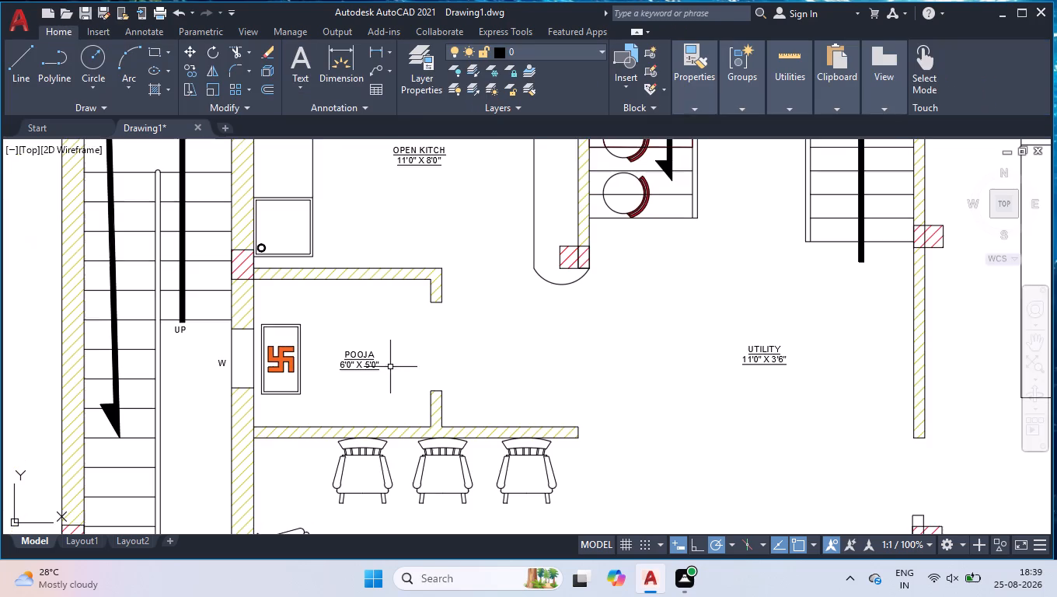
scroll(503, 337, "down", 1)
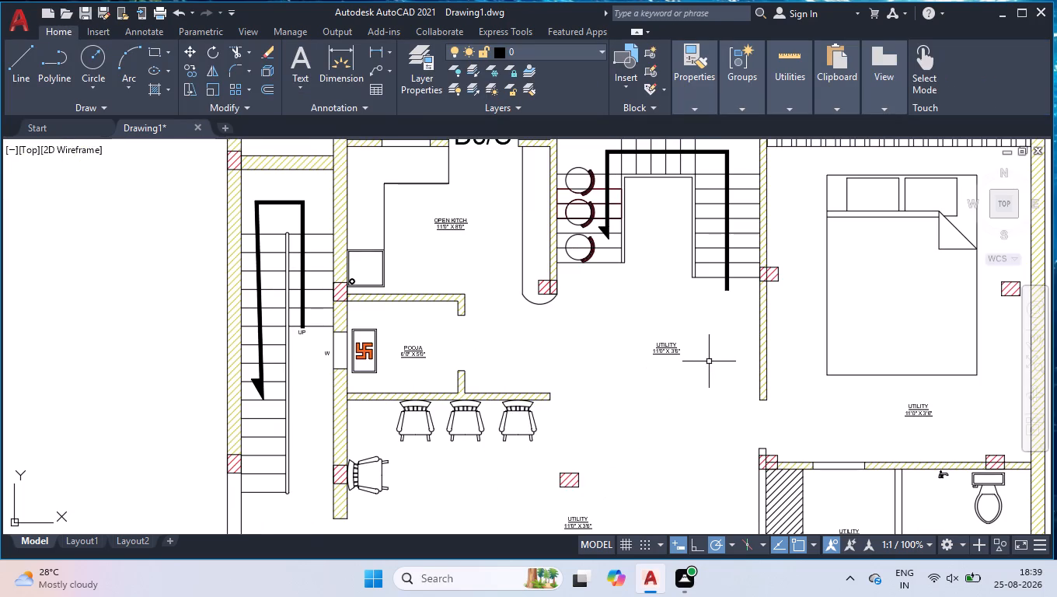
scroll(714, 358, "up", 2)
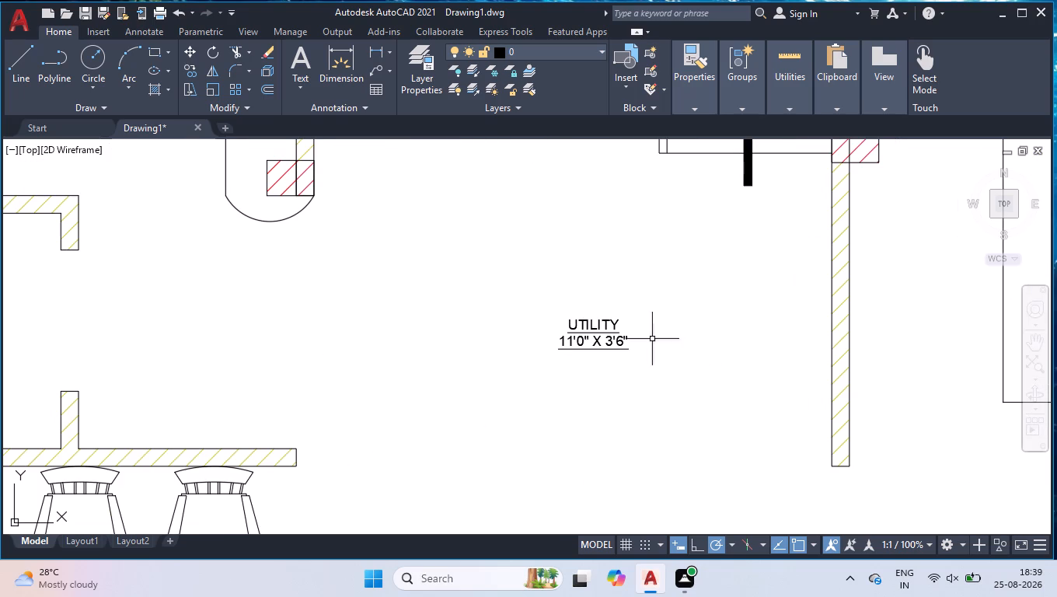
double_click(601, 323)
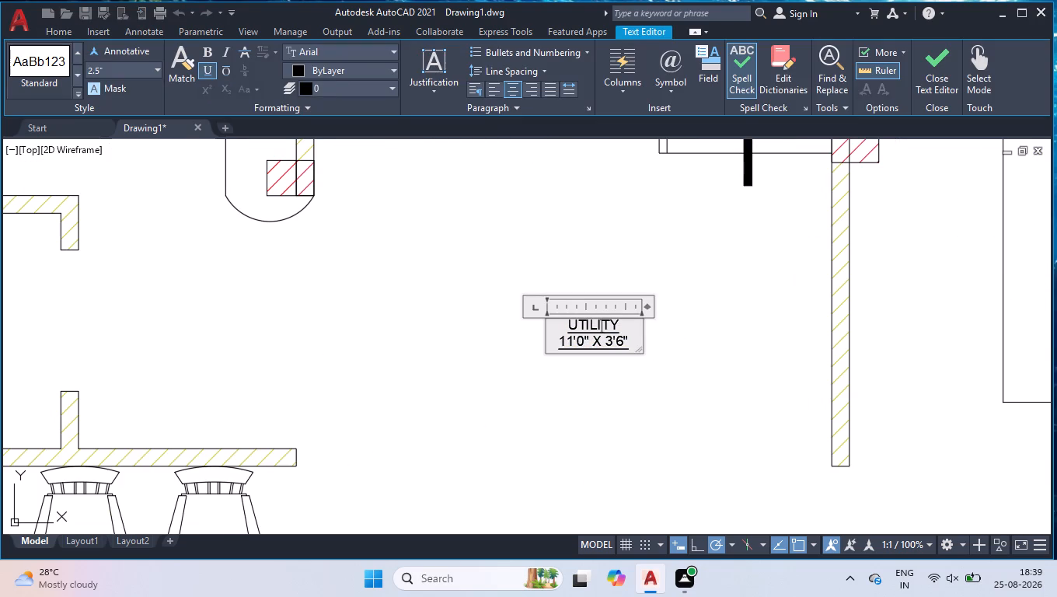
key("ctrl+a")
type("DINING")
key("Return")
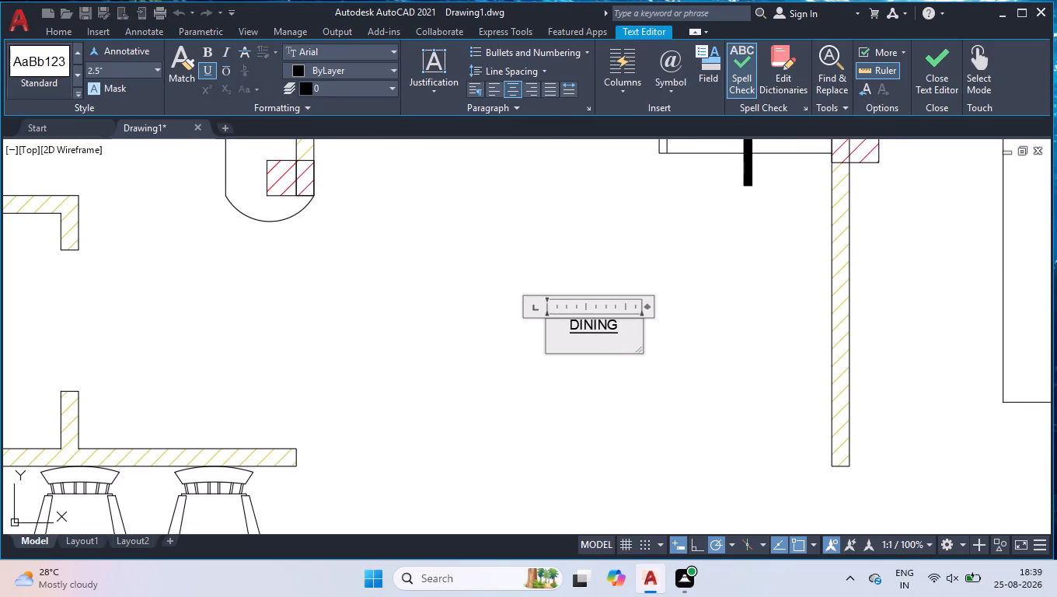
type("11")
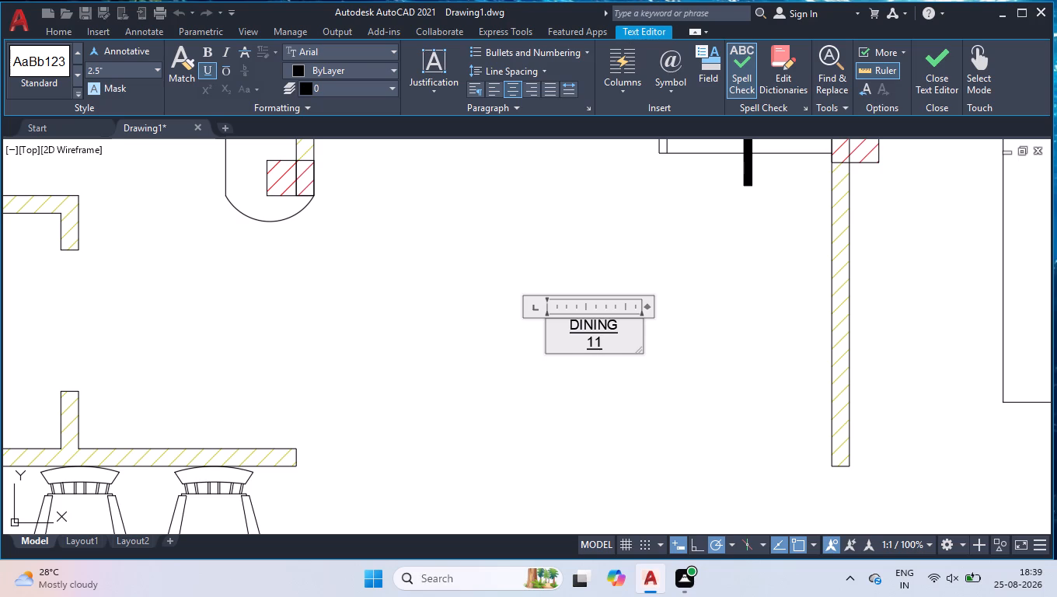
type("'0\" X")
key("space")
type("15'0\"")
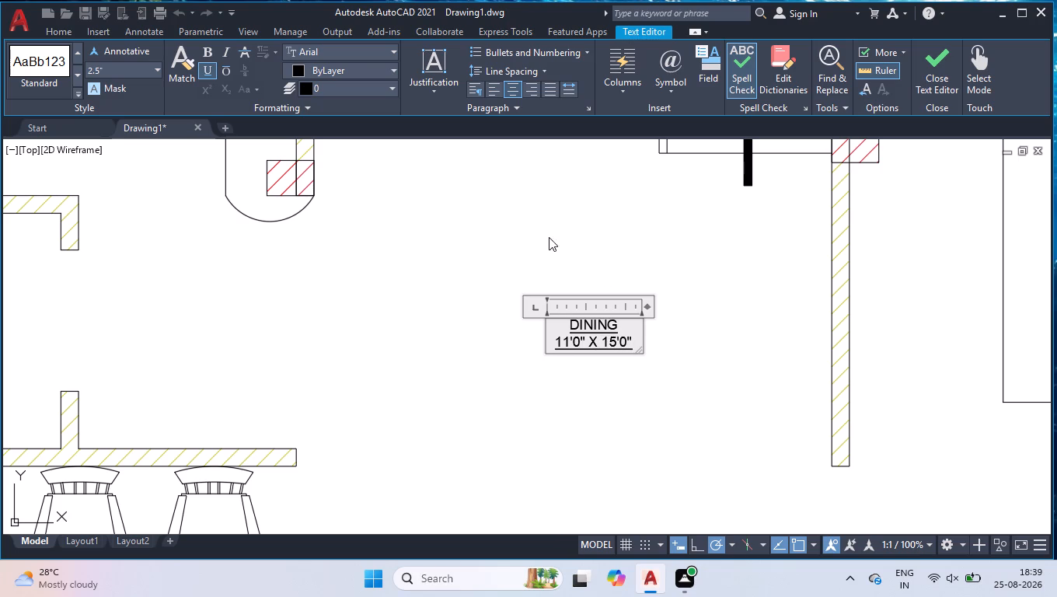
left_click(549, 237)
Select all text objects similar to the dining label and set their text height to 4".
left_click(583, 344)
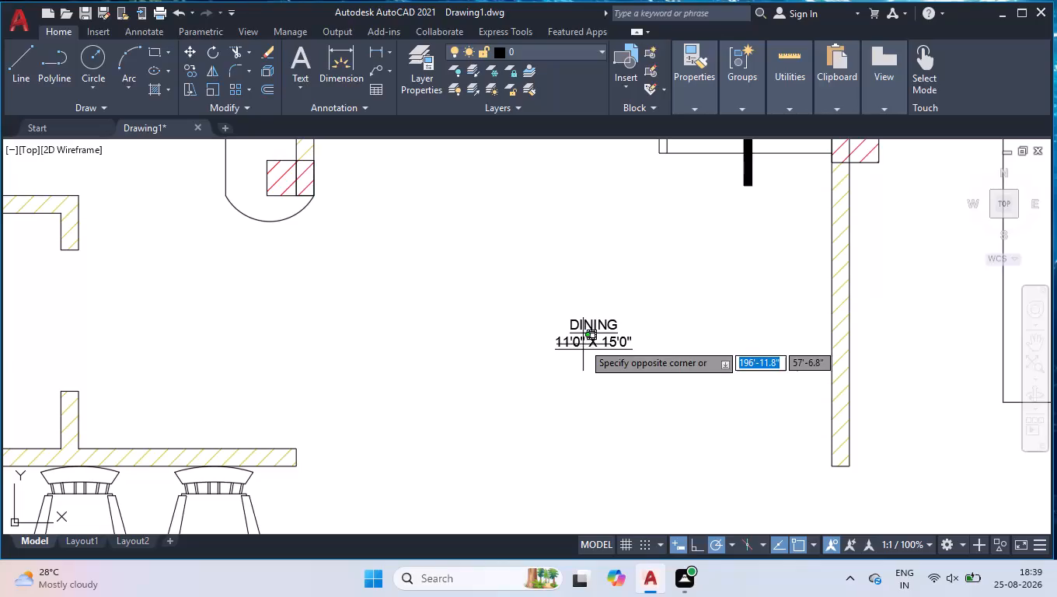
left_click(570, 337)
right_click(504, 263)
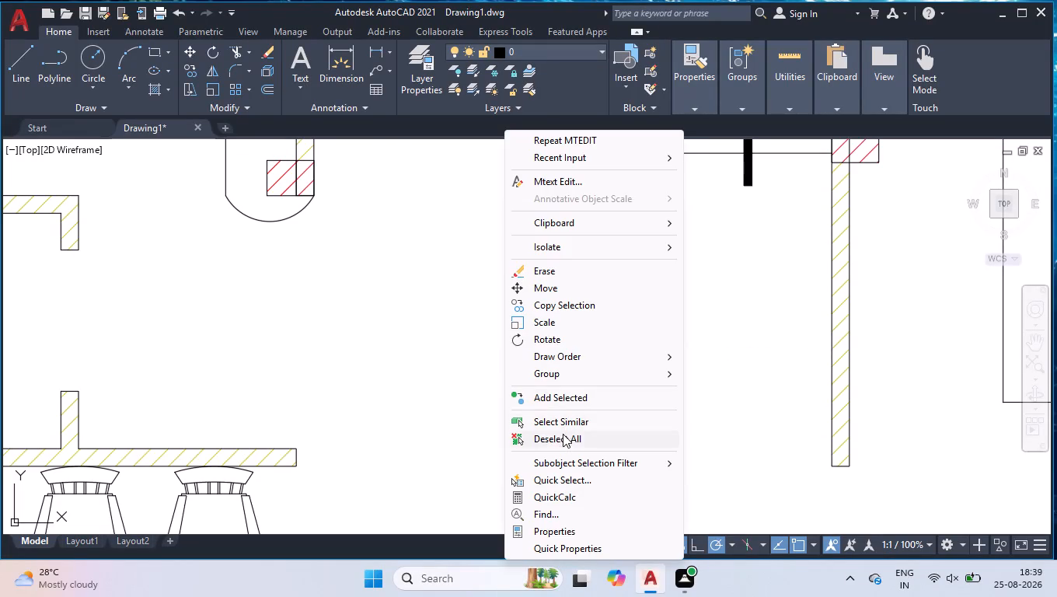
left_click(563, 425)
scroll(593, 346, "down", 4)
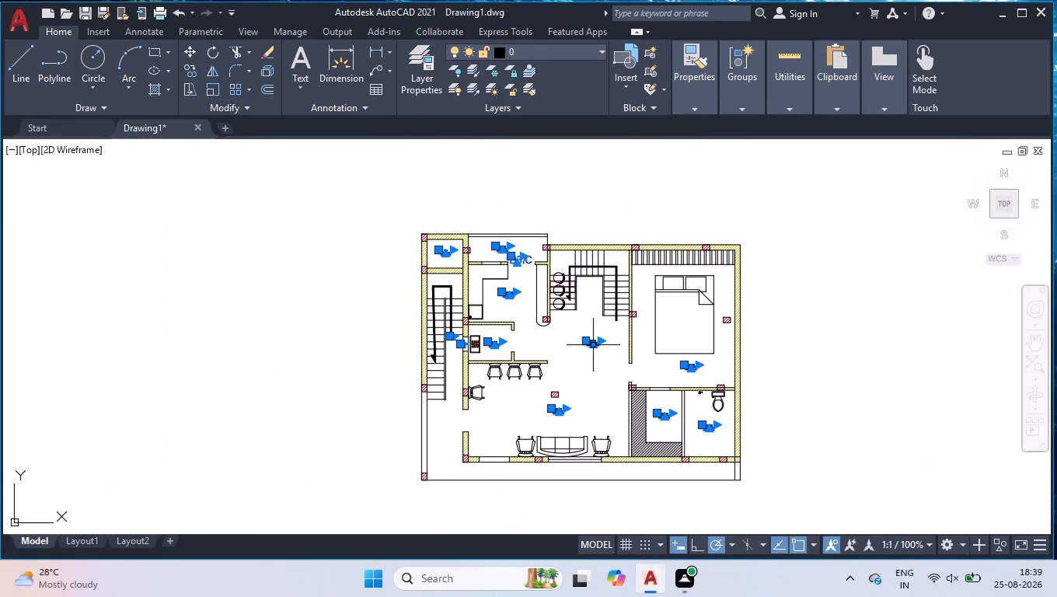
key("ctrl+1")
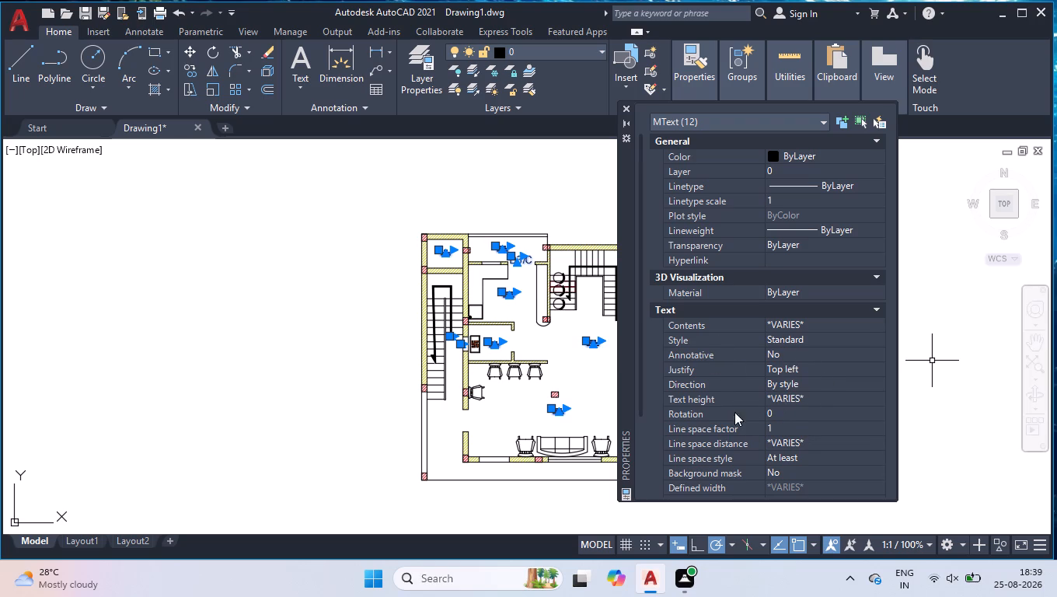
left_click(792, 396)
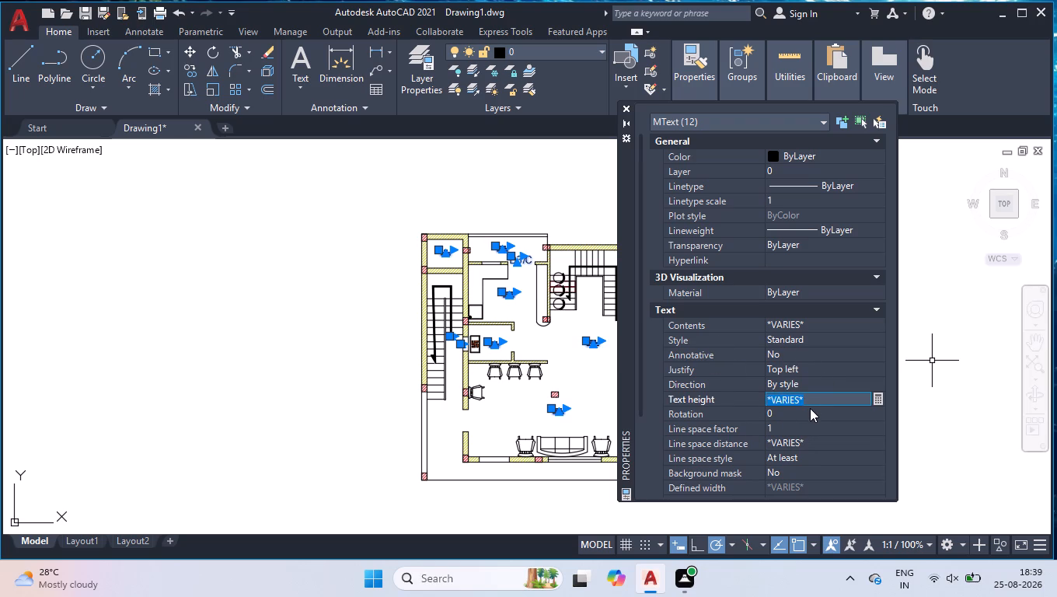
key("4")
key("Return")
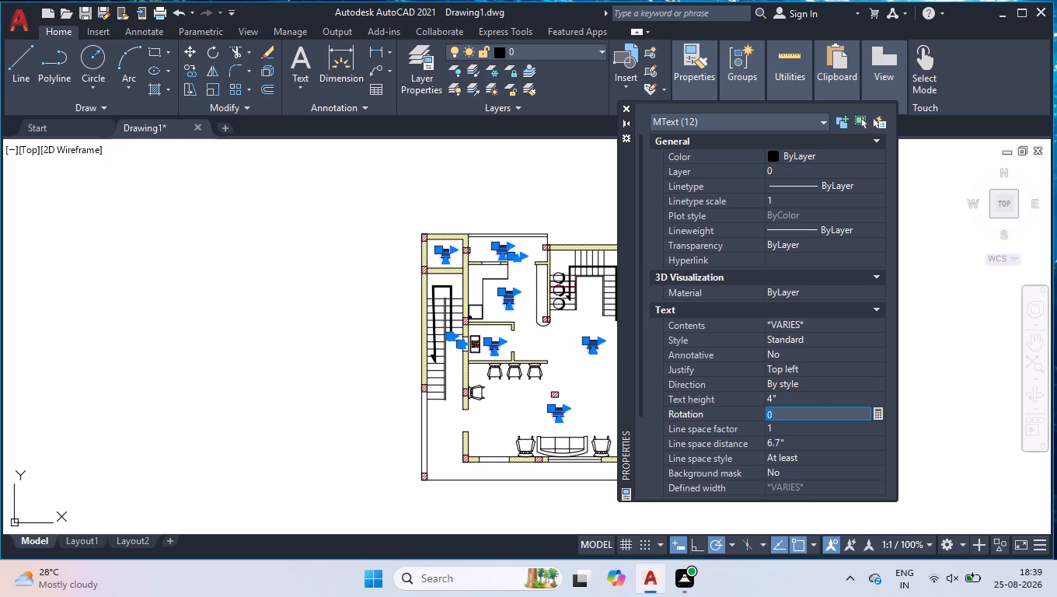
Set the text height of all the selected text objects to 3".
left_click(803, 396)
key("3")
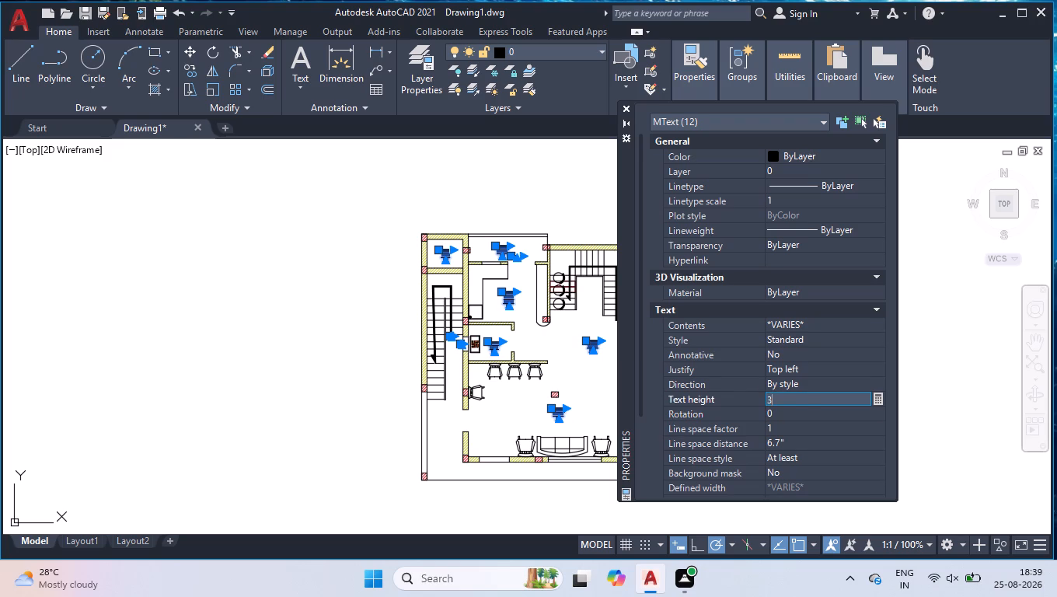
key("Return")
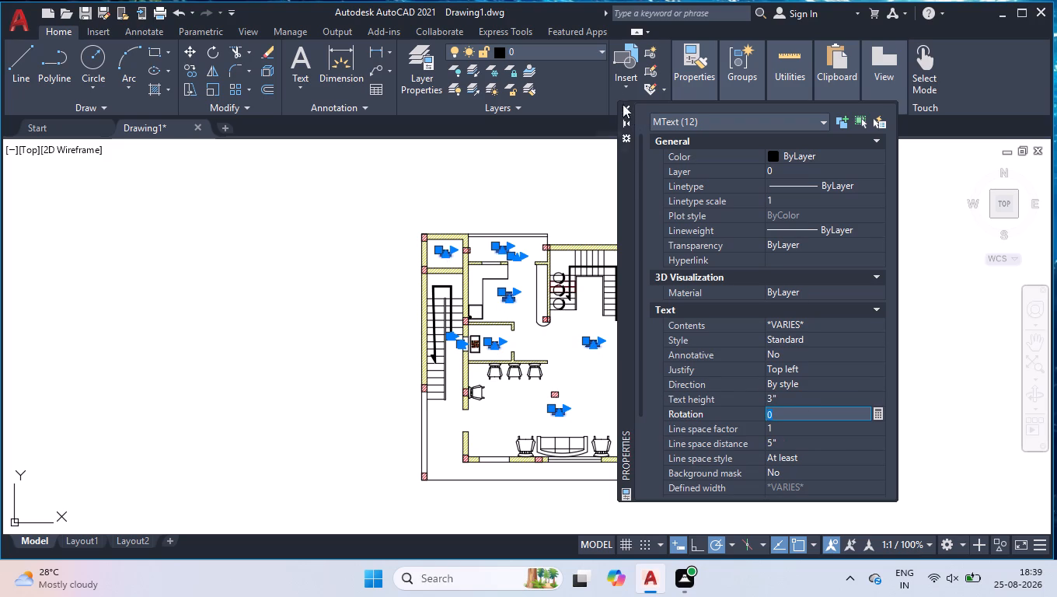
left_click(623, 101)
left_click(626, 99)
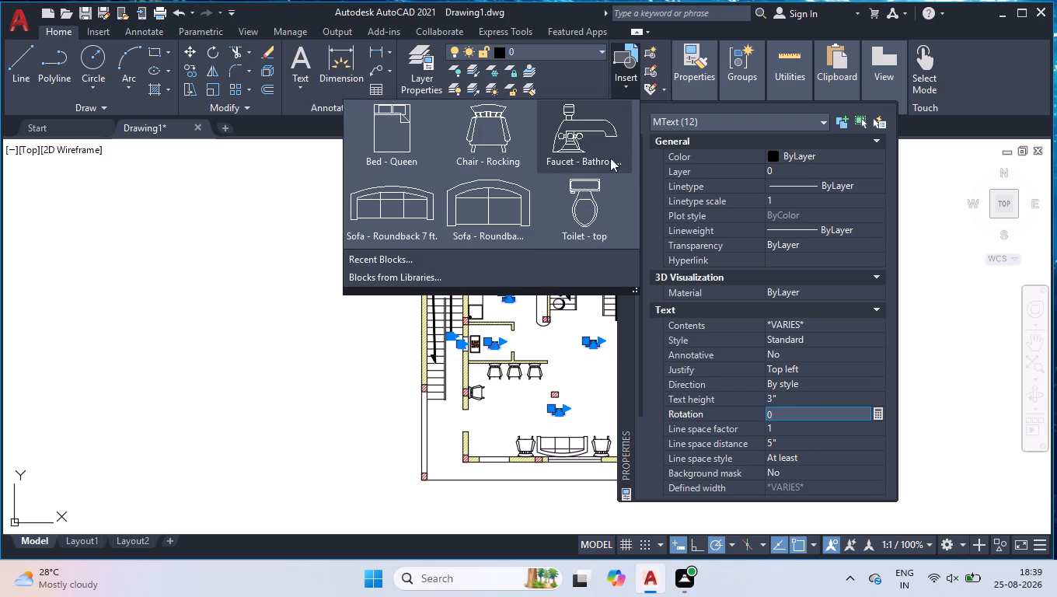
Close the object properties and deselect all the text objects.
left_click(127, 269)
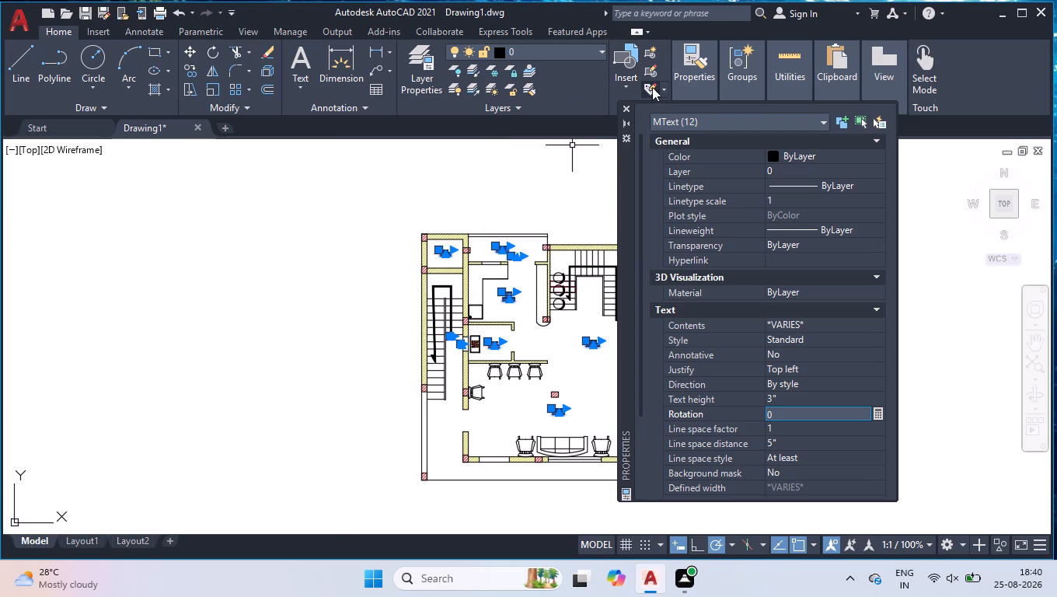
left_click(628, 113)
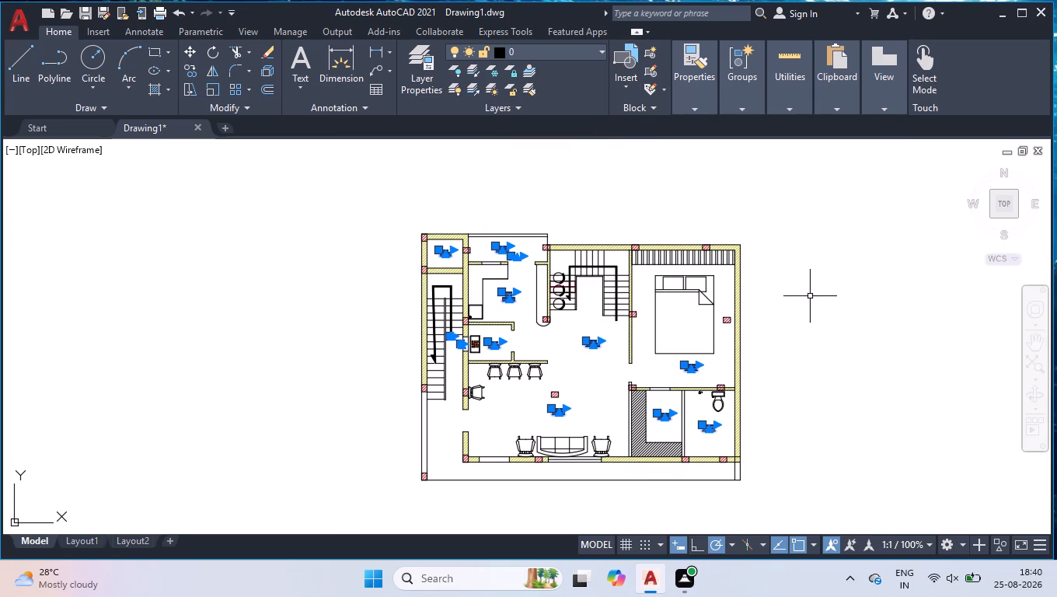
right_click(809, 298)
left_click(832, 443)
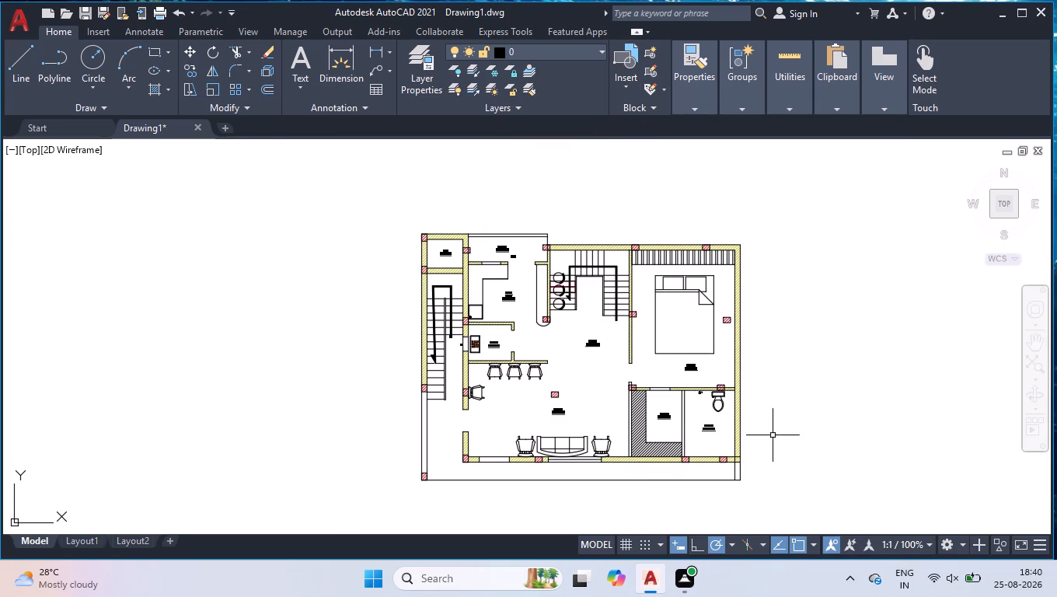
Replace the copied label in the open area above the sofa with HALL/LIVING and, on a second line, 22'4.5" X 13'4.5".
scroll(746, 434, "up", 2)
scroll(710, 424, "down", 1)
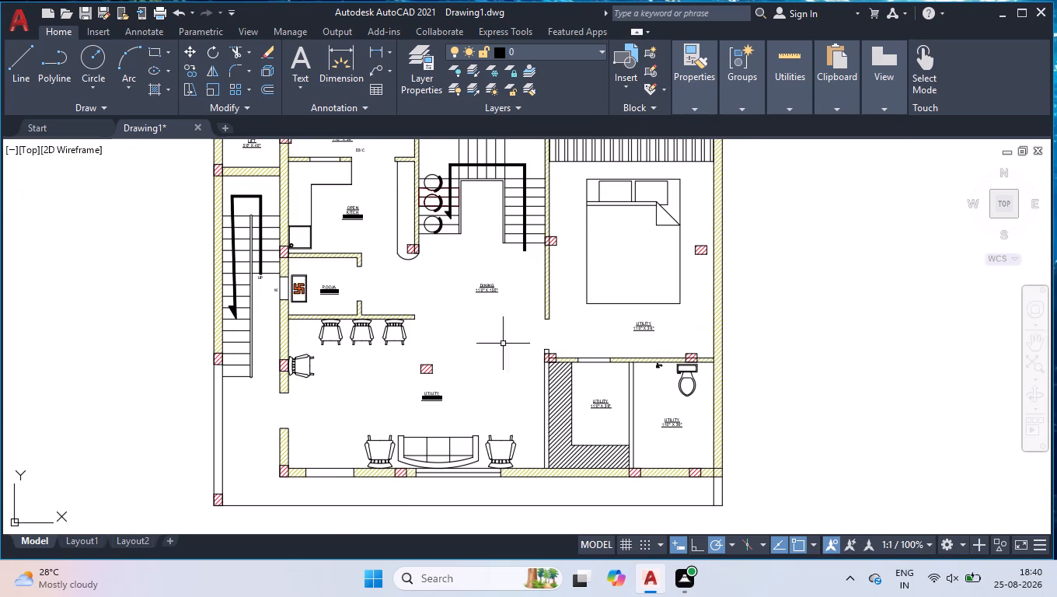
scroll(401, 396, "up", 2)
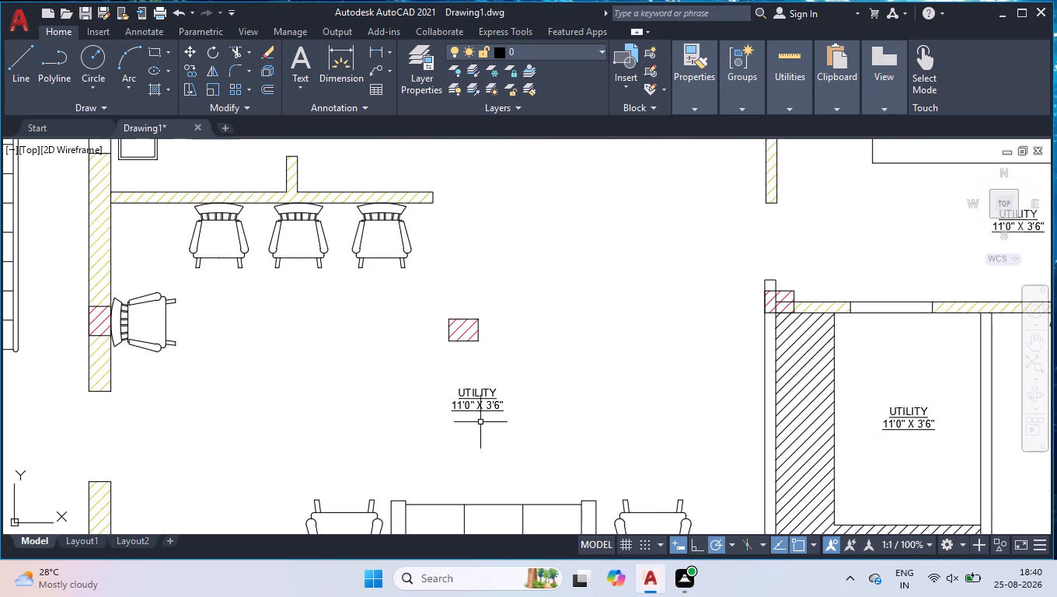
scroll(483, 417, "up", 2)
double_click(487, 355)
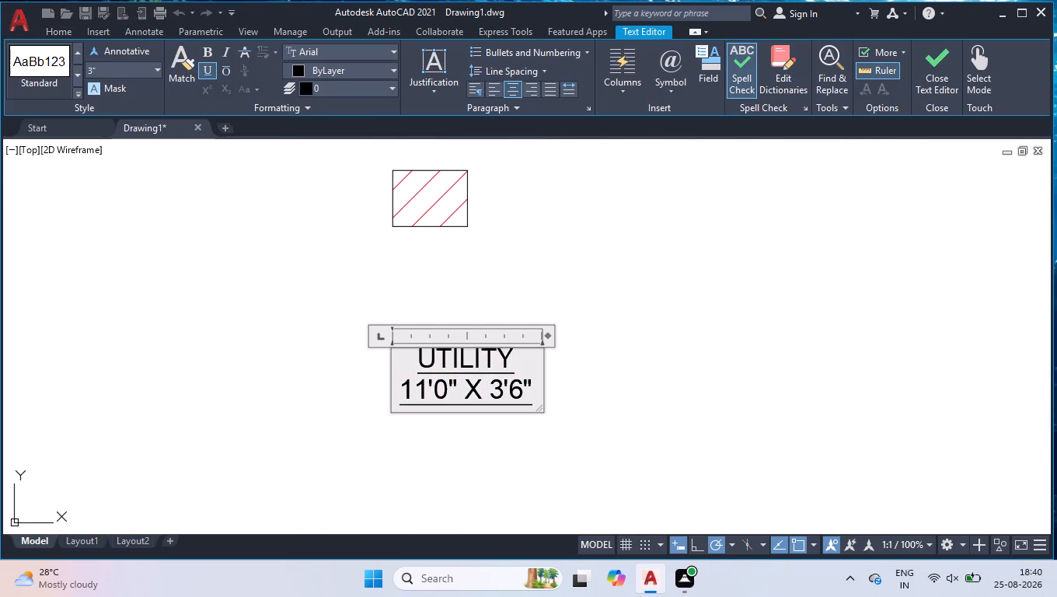
key("ctrl+a")
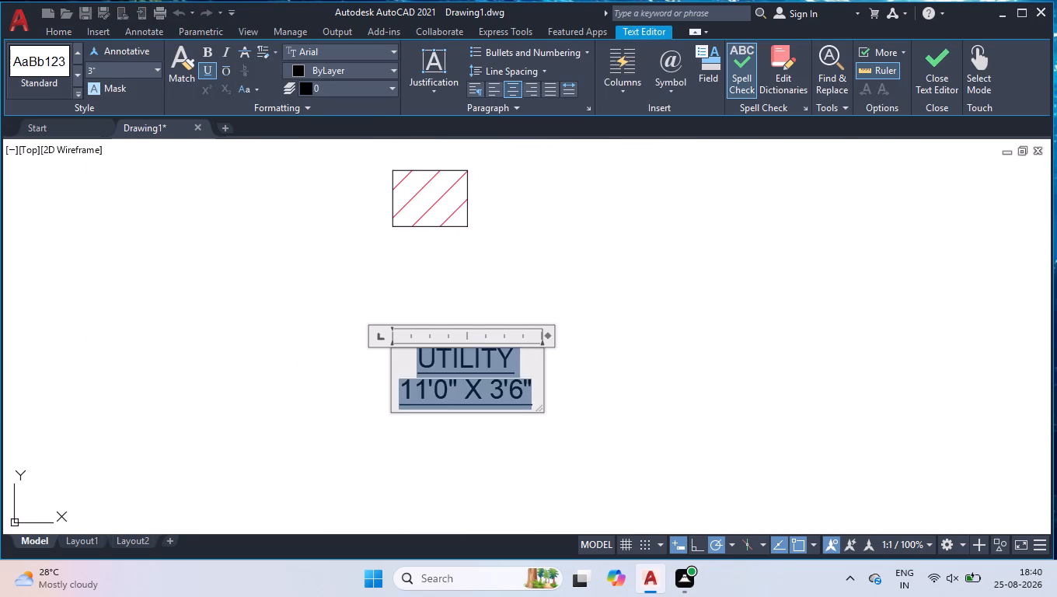
key("h")
type("ALL")
key("space")
key("BackSpace")
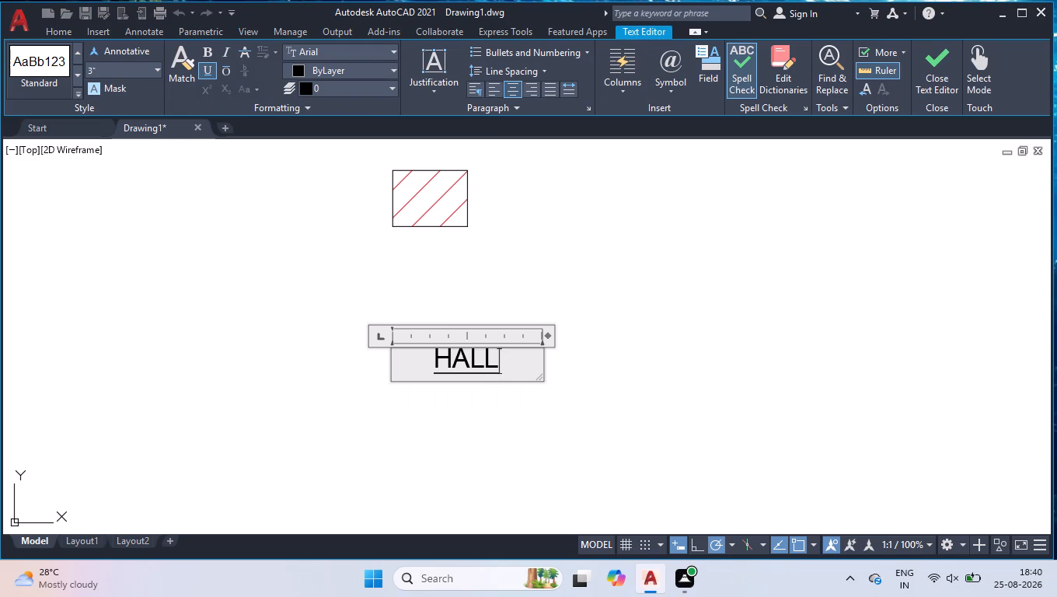
key("slash")
key("d")
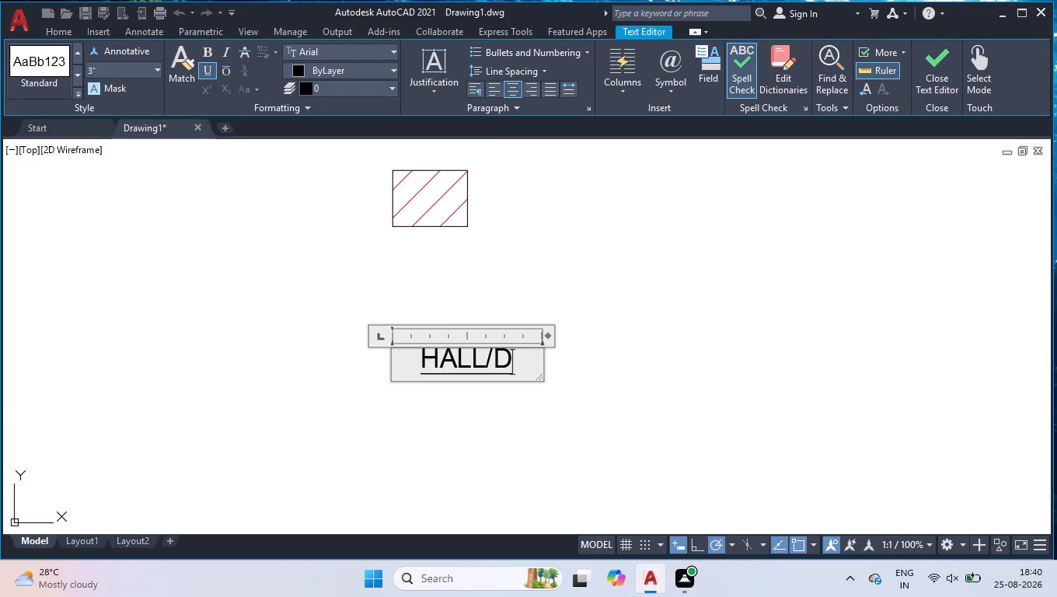
key("BackSpace")
key("l")
key("i")
key("v")
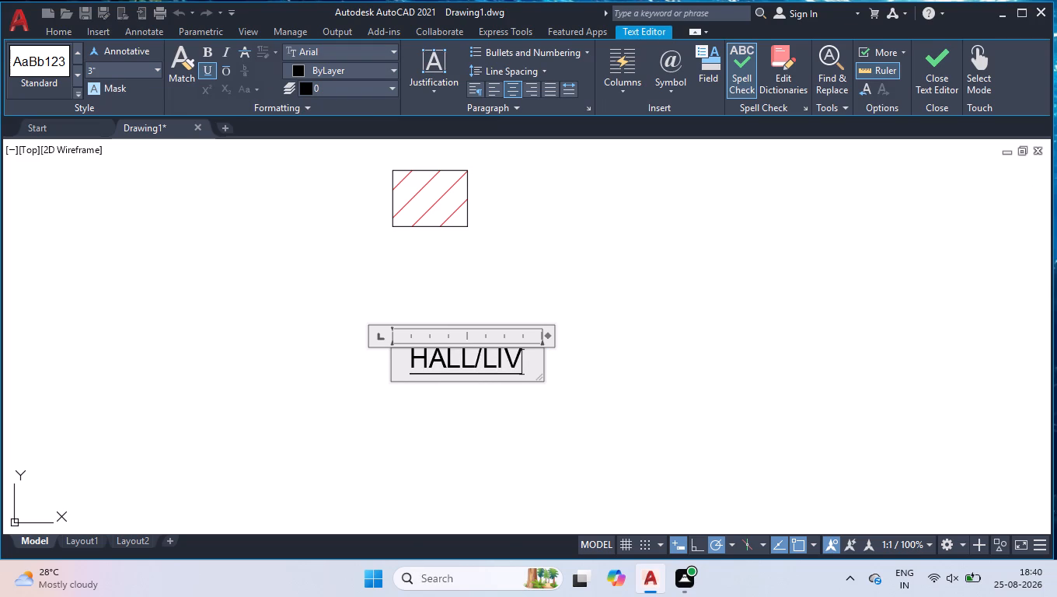
type("ING")
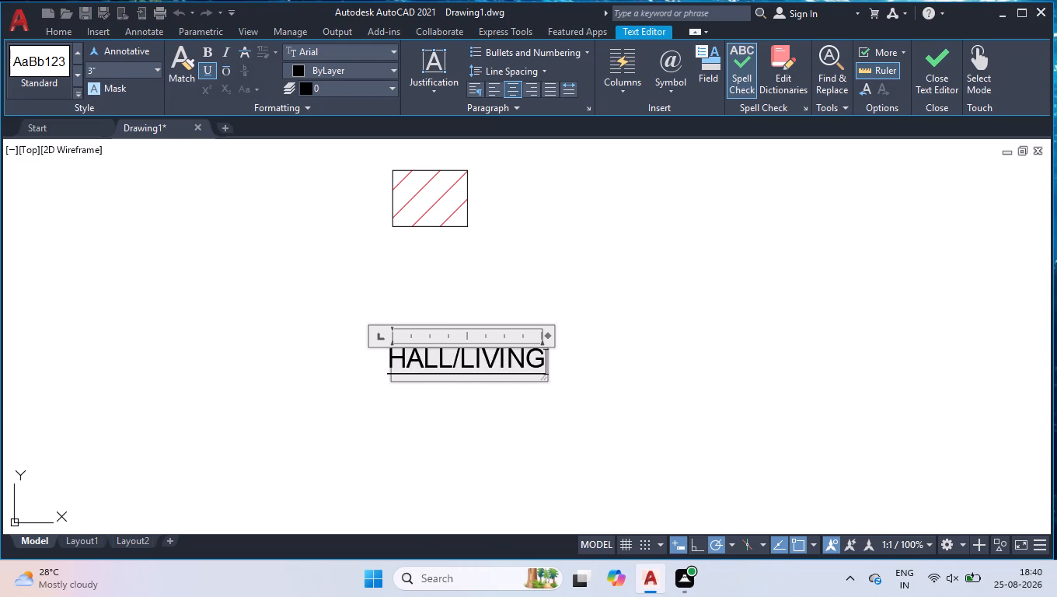
key("Return")
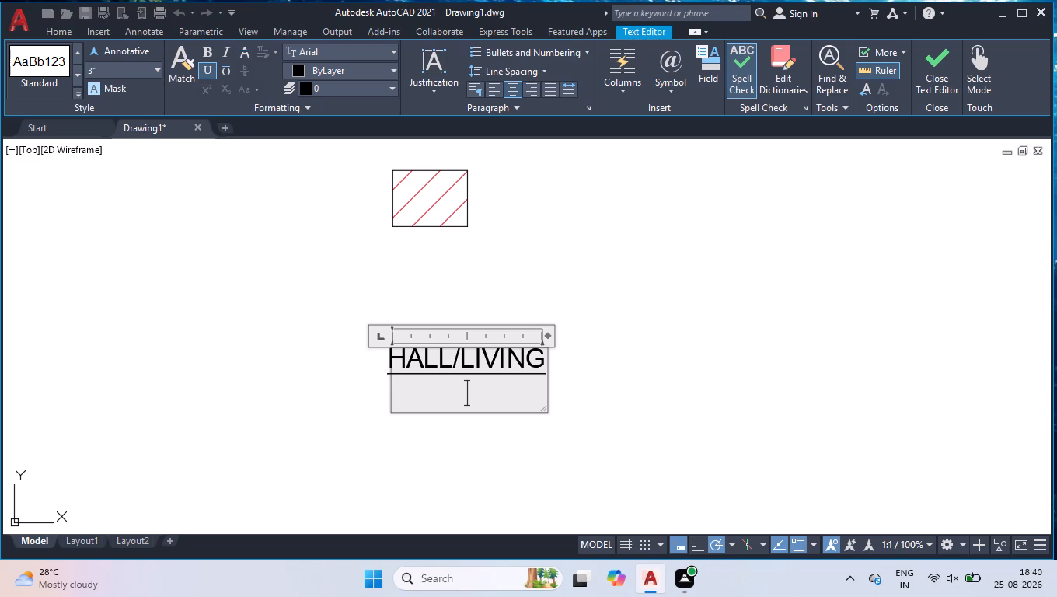
type("22'")
type("4.5\"")
key("space")
type("X")
key("space")
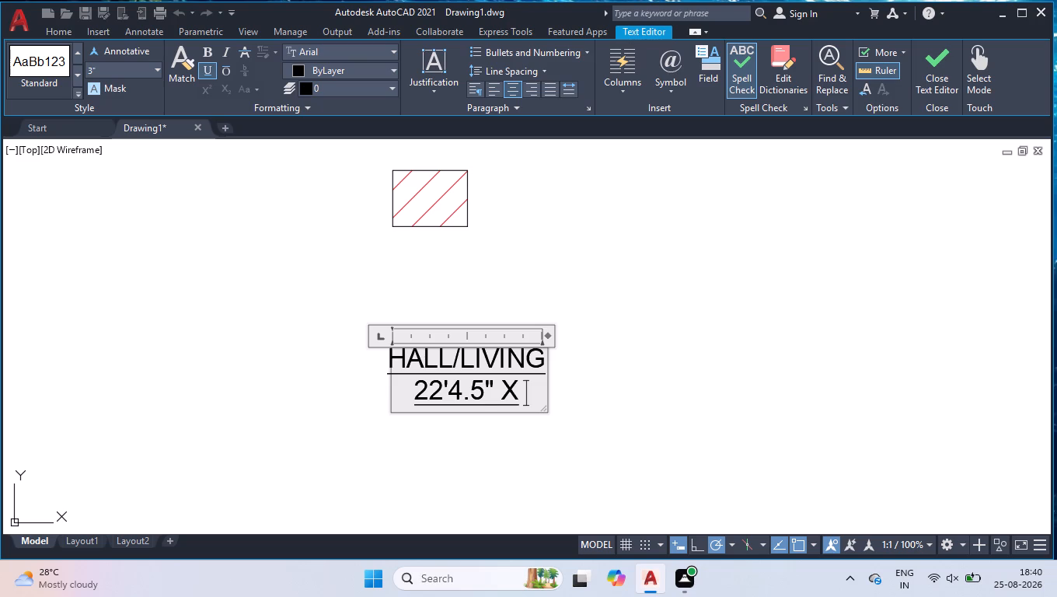
type("13'")
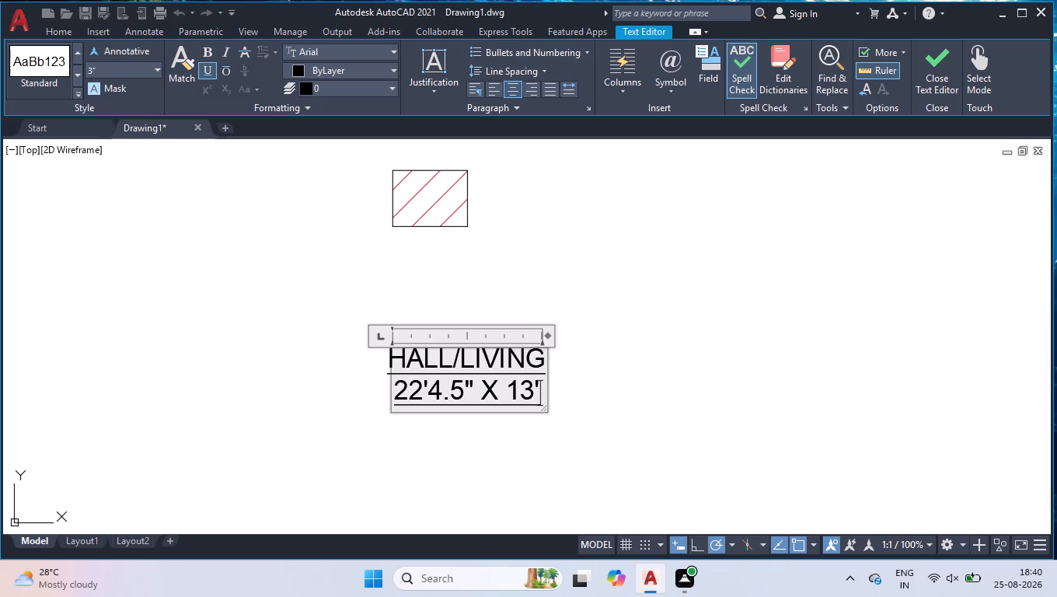
type("4.5\"")
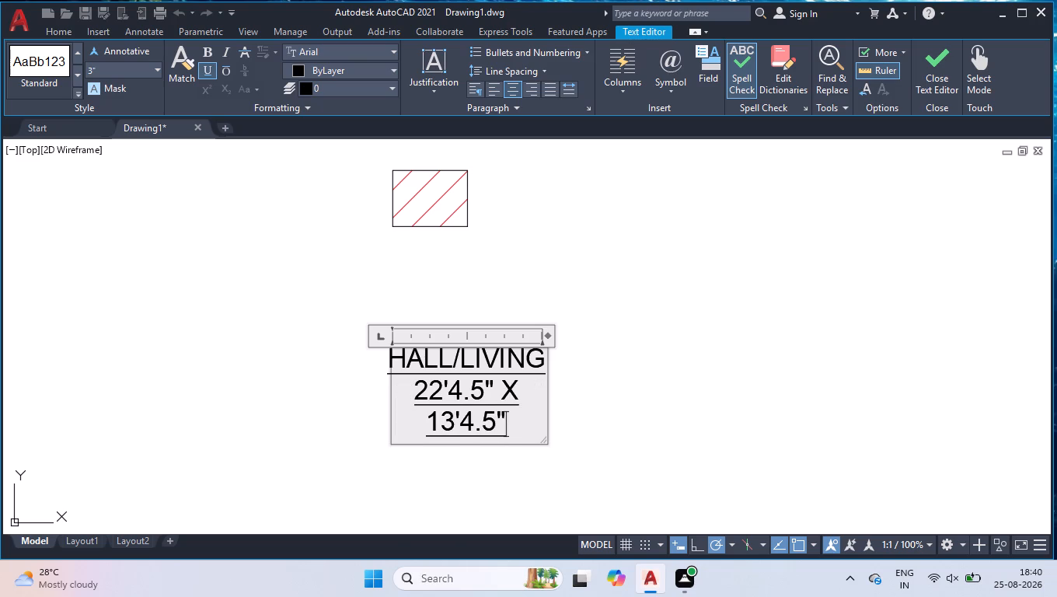
Widen the hall label's text frame so the size fits on one line, and space the name as HALL / LIVING.
left_click_drag(546, 337, 626, 327)
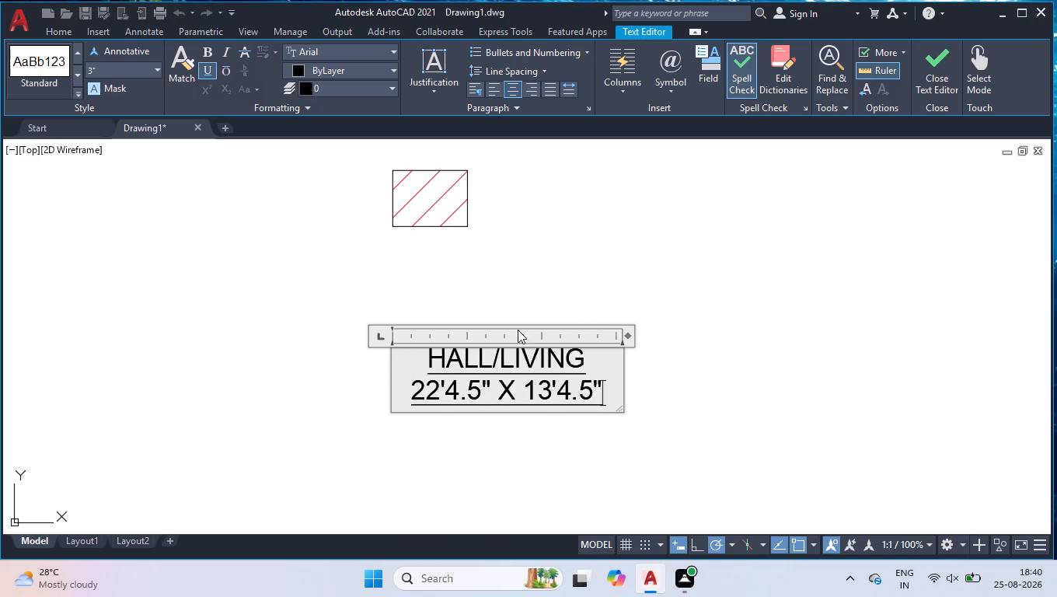
left_click(504, 360)
key("space")
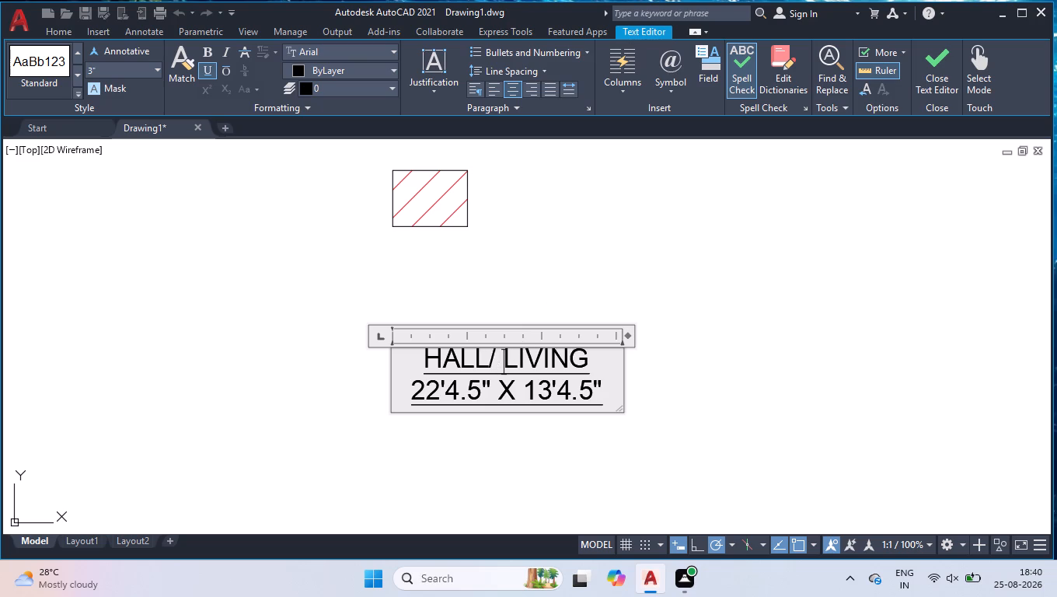
key("Left")
key("Left")
key("space")
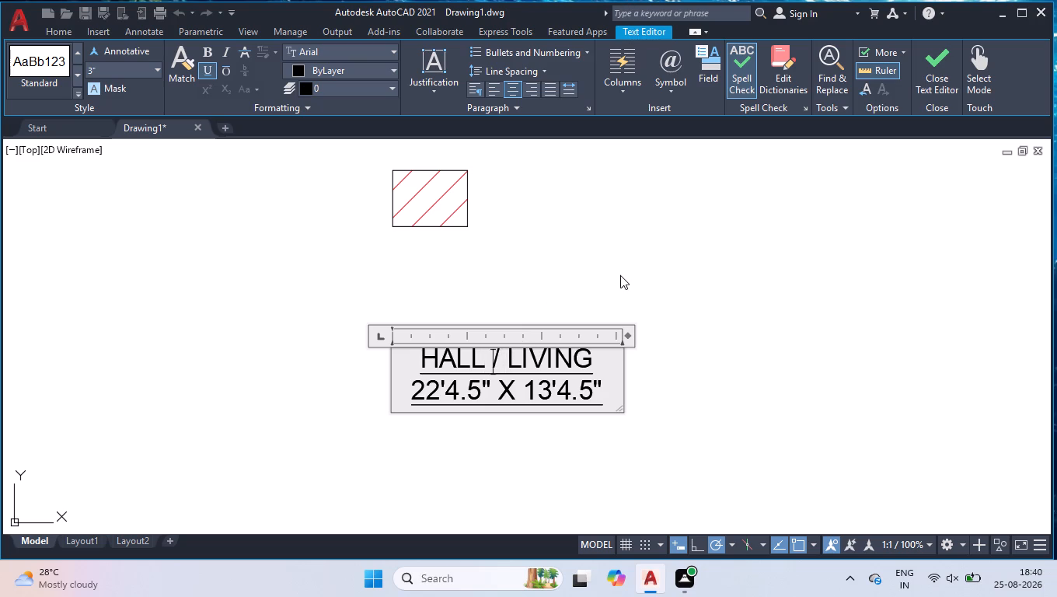
left_click(623, 260)
Replace the copied label in the room with the hatched L-shaped wardrobe with DRESS and, on a second line, 7'0" X 9'3".
scroll(692, 343, "down", 2)
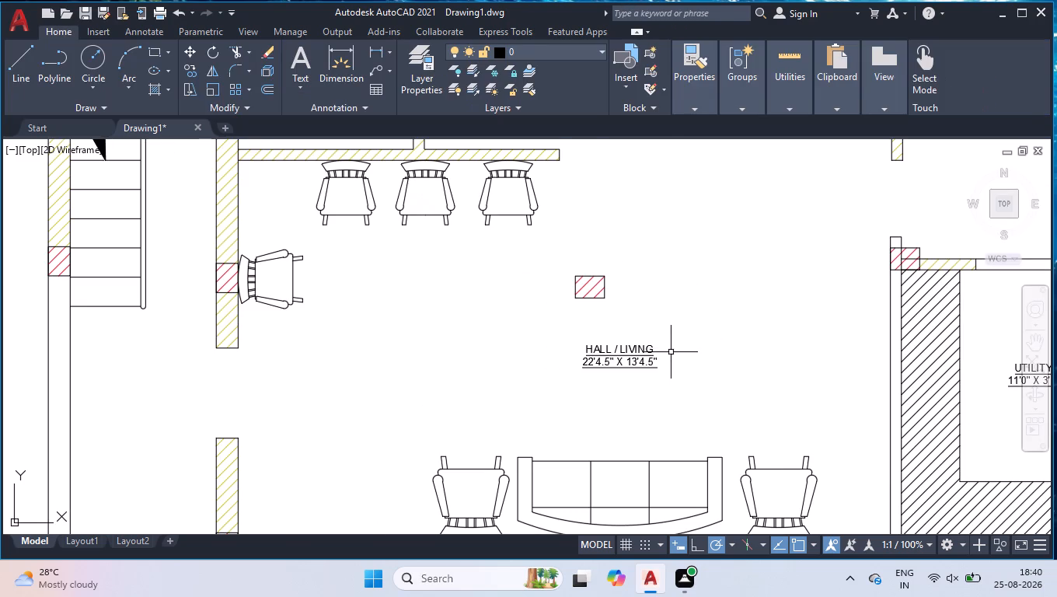
scroll(606, 294, "down", 2)
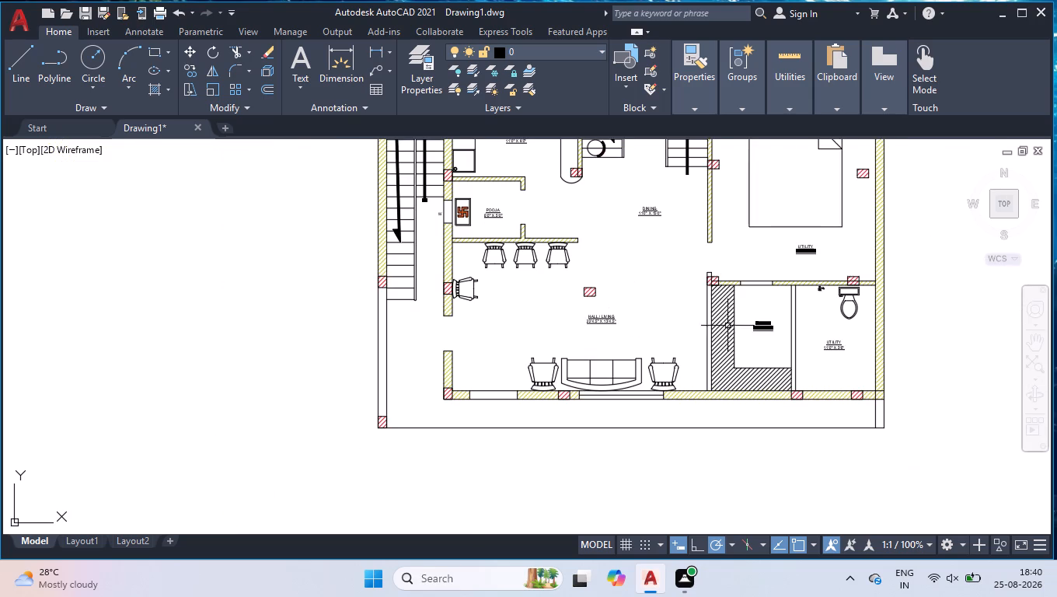
scroll(834, 319, "up", 2)
scroll(688, 351, "up", 2)
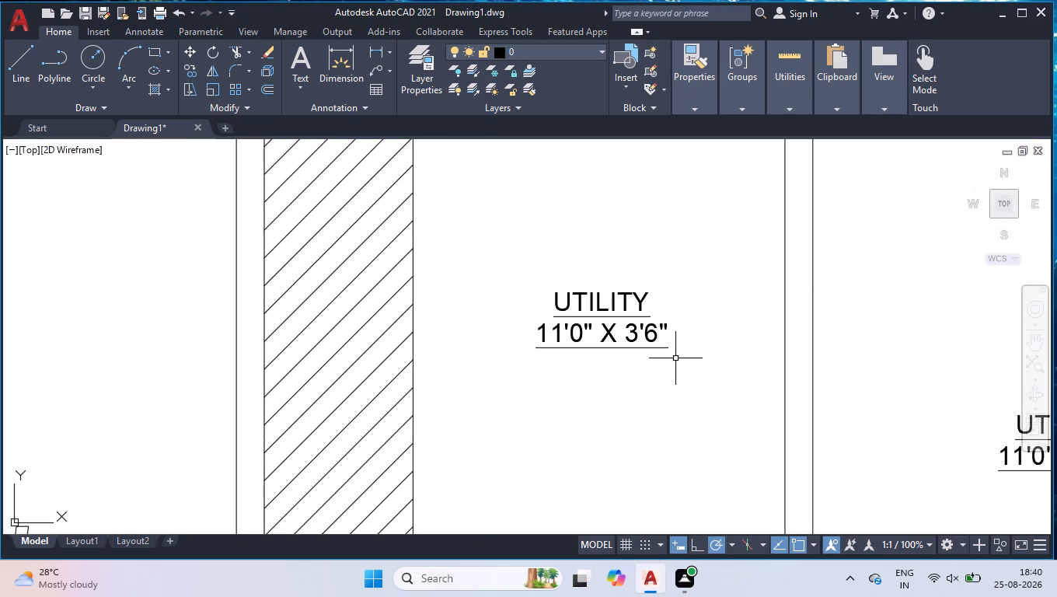
double_click(626, 296)
key("ctrl+a")
type("DRESS")
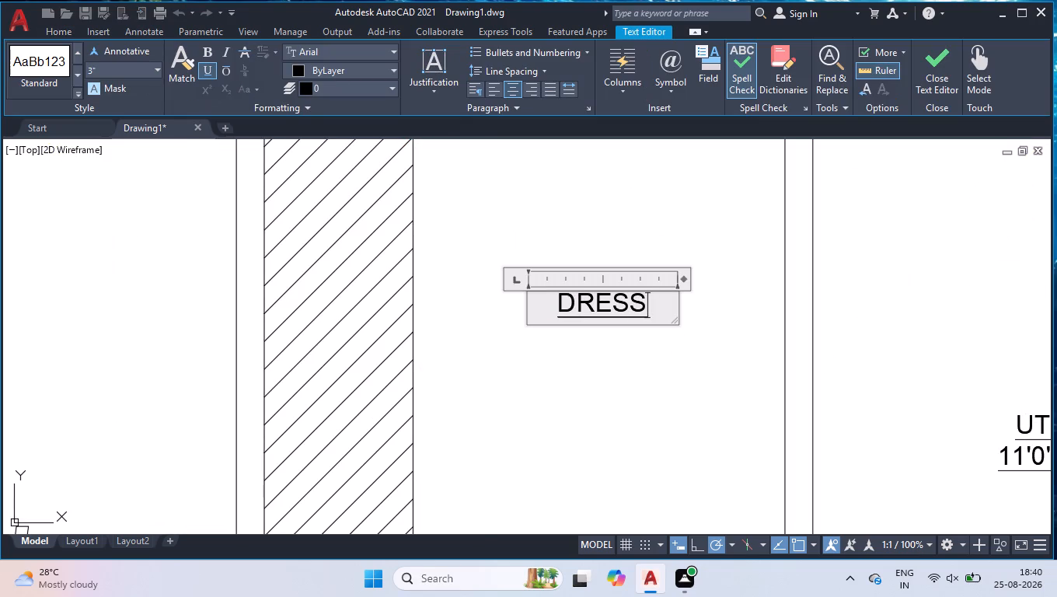
key("Return")
key("7")
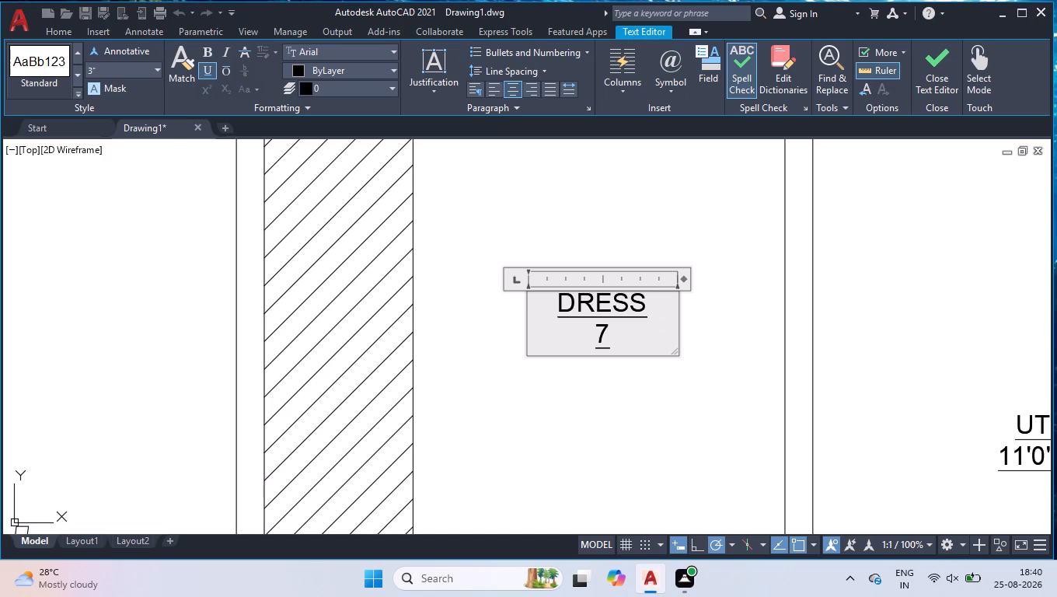
type("'0\" X")
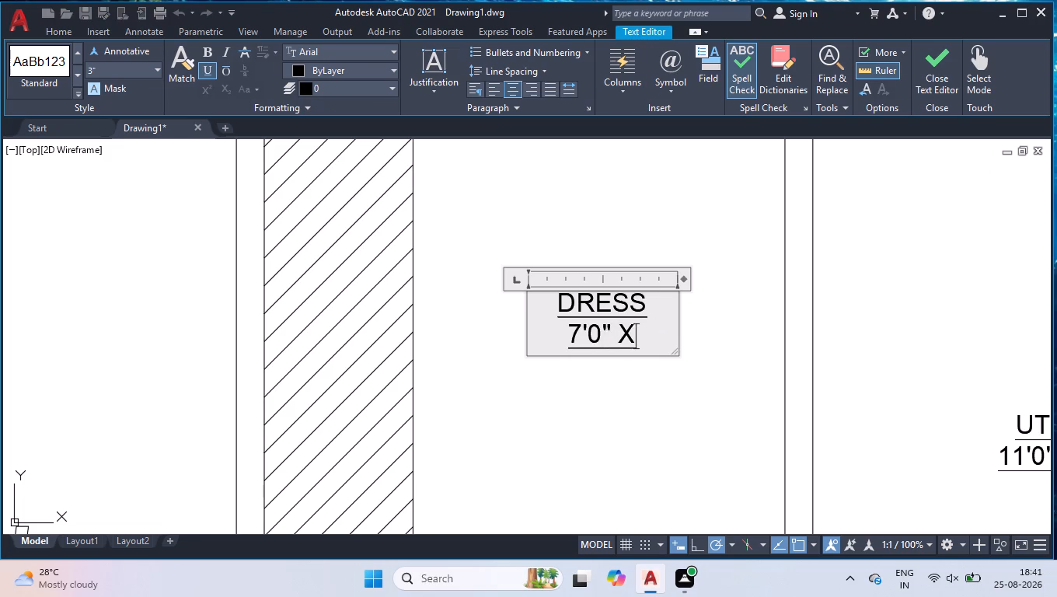
key("space")
type("9'3\"")
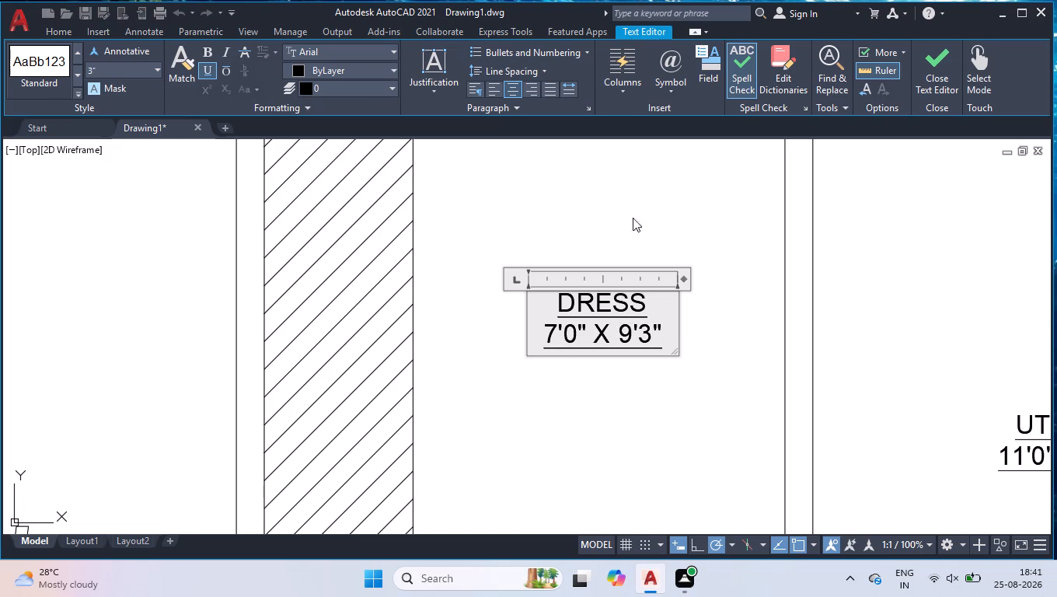
left_click(624, 199)
Replace the copied label in the room with the toilet with WASH ROOM and widen its text frame so the name fits on one line.
scroll(639, 463, "down", 1)
scroll(944, 501, "up", 2)
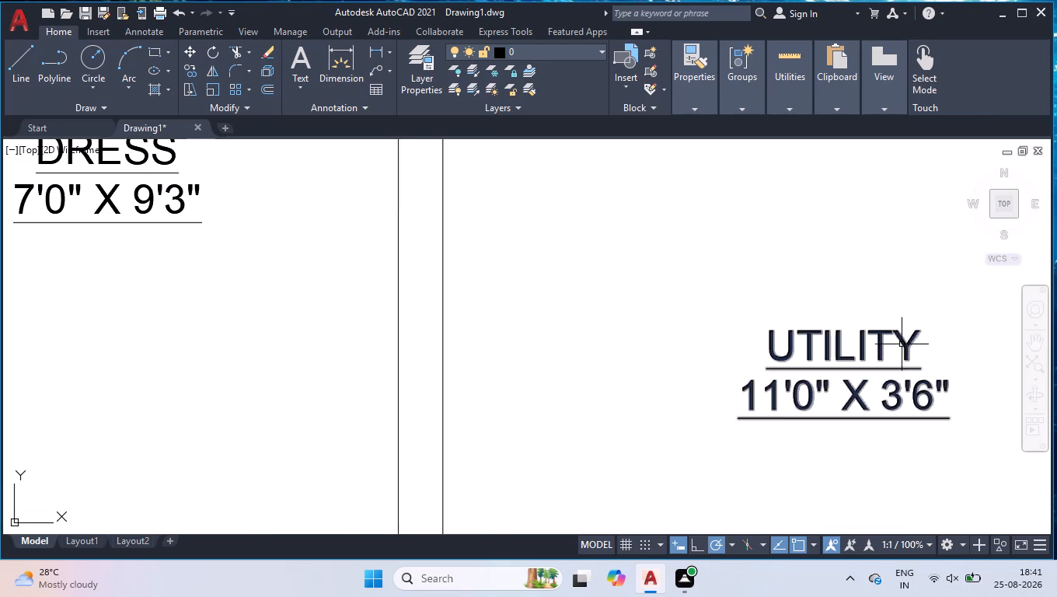
double_click(864, 337)
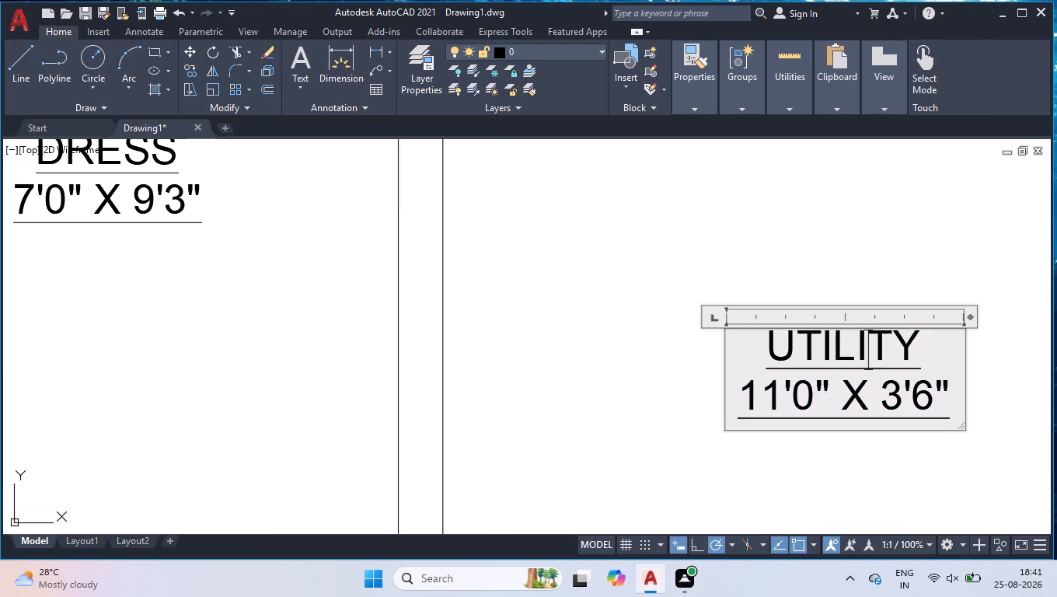
key("ctrl+a")
type("WASHROOM")
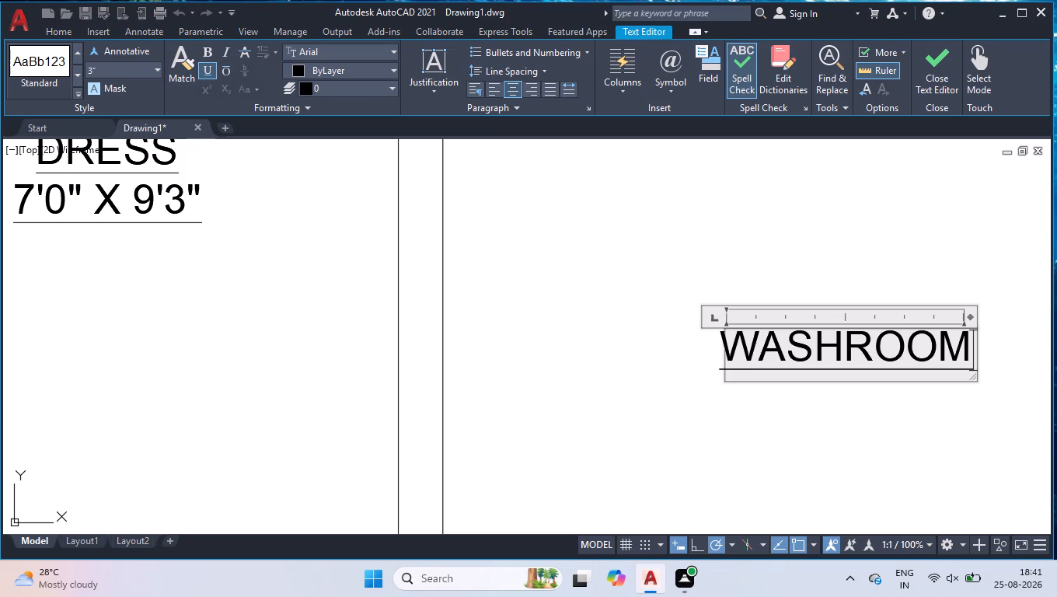
key("Return")
key("Up")
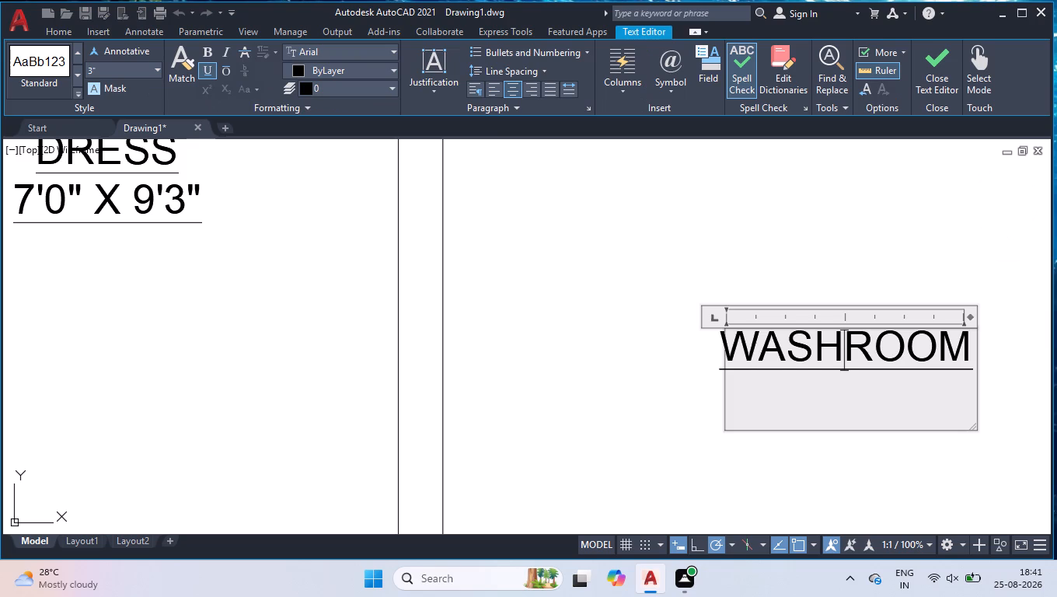
key("space")
scroll(836, 313, "down", 2)
scroll(940, 327, "up", 2)
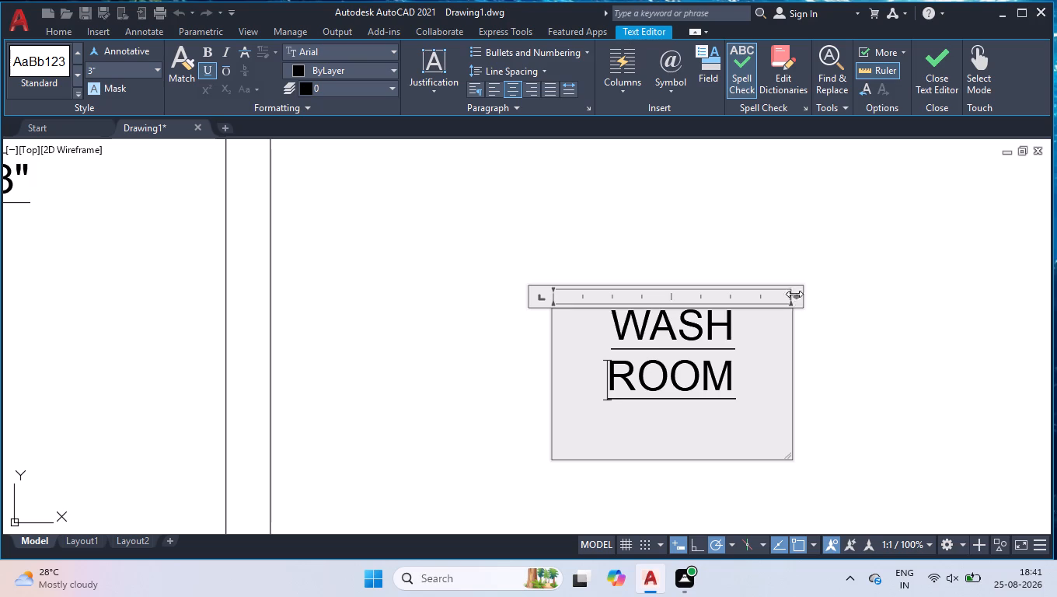
left_click_drag(796, 296, 924, 286)
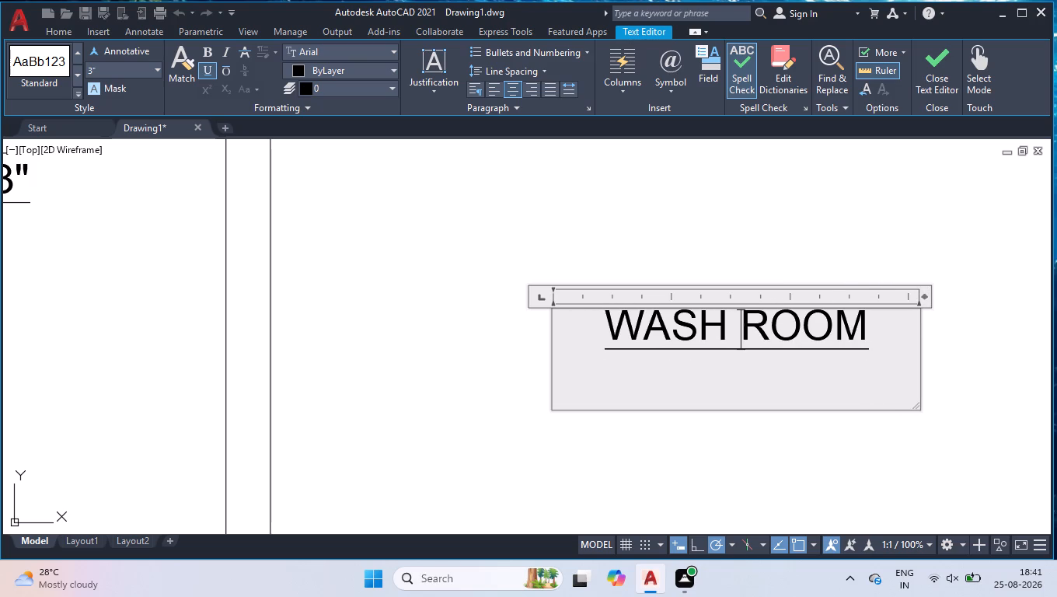
Add the size 7'0" X 9'3" on the wash room label's second line and remove the empty line below it.
left_click(878, 333)
key("Return")
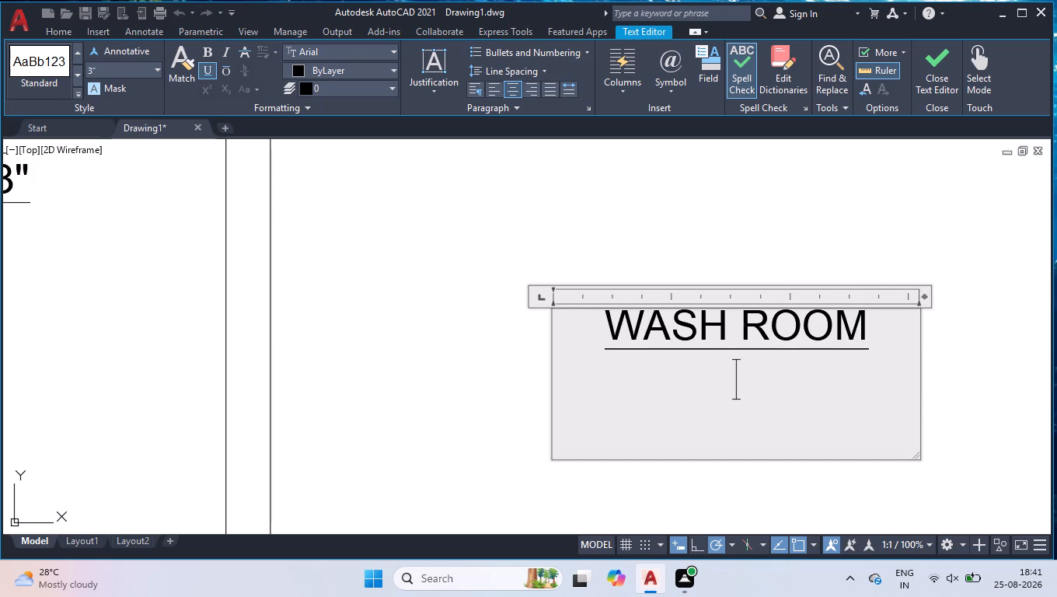
type("7'0\" X")
key("space")
type("9'3")
key("shift+quotedbl")
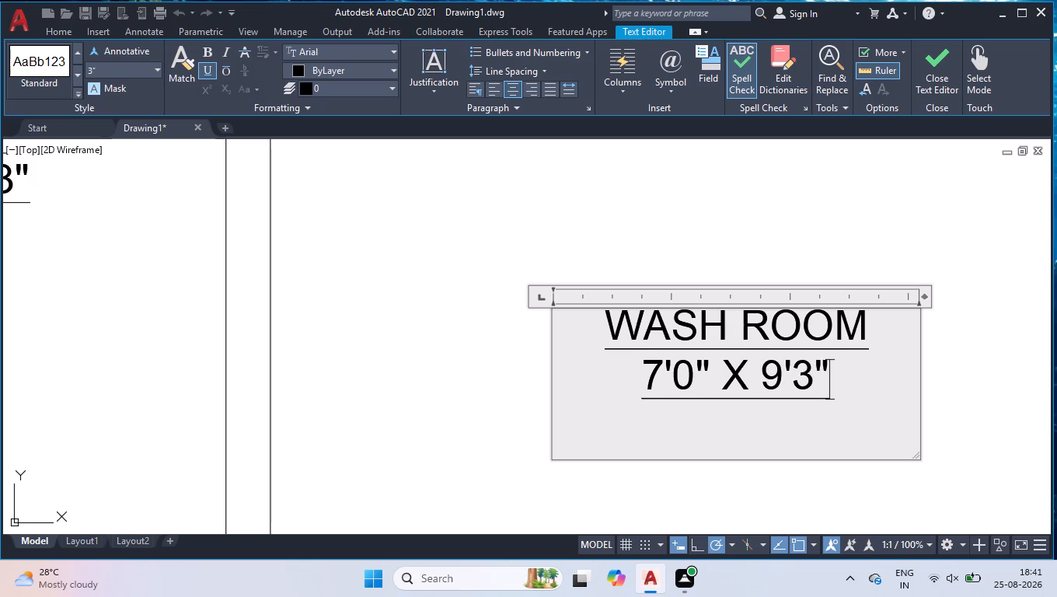
key("Down")
key("BackSpace")
key("BackSpace")
left_click(713, 244)
Replace the name in the copied label below the double bed with M / BED, clearing the old size.
scroll(702, 270, "down", 2)
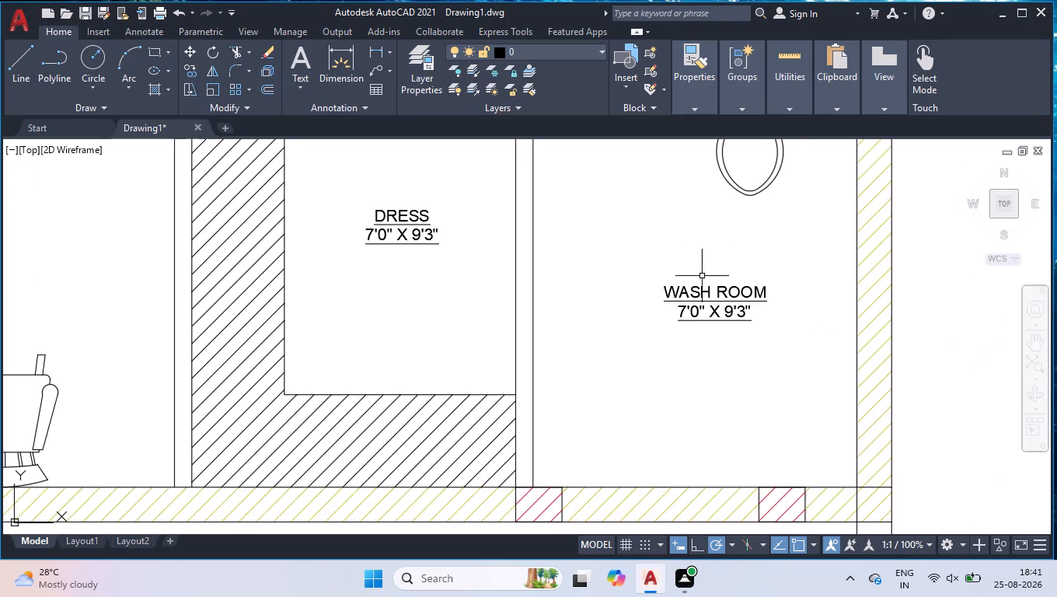
scroll(690, 295, "down", 3)
scroll(671, 187, "up", 2)
scroll(654, 264, "up", 3)
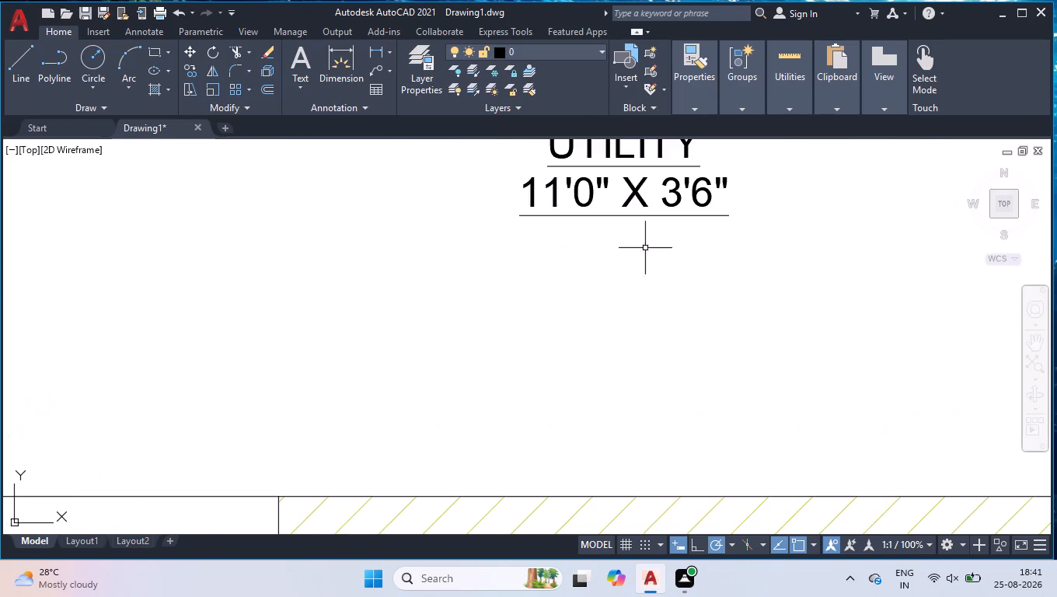
scroll(622, 226, "down", 2)
scroll(610, 187, "up", 3)
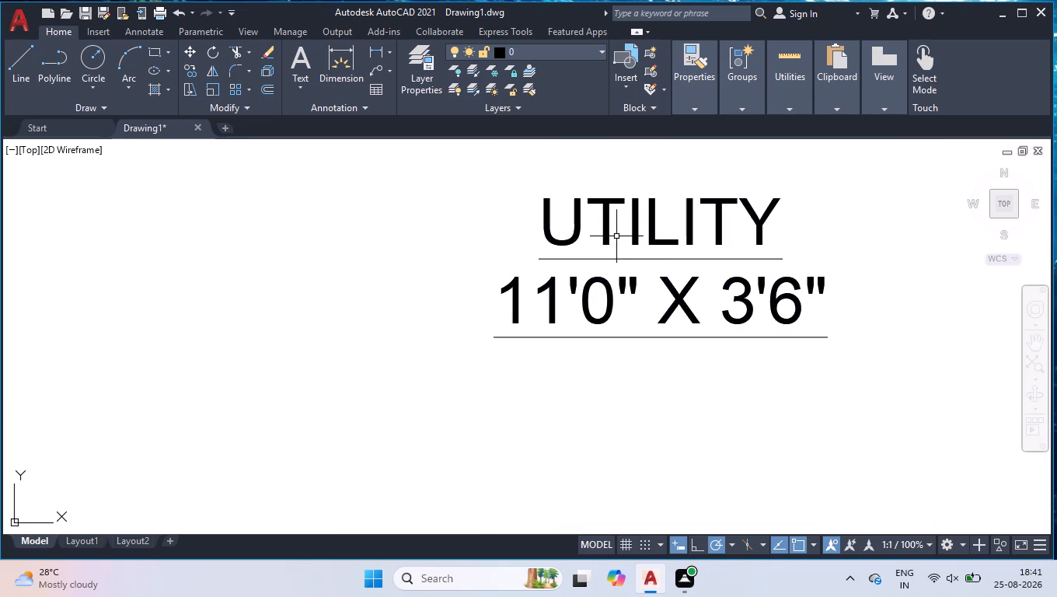
double_click(609, 200)
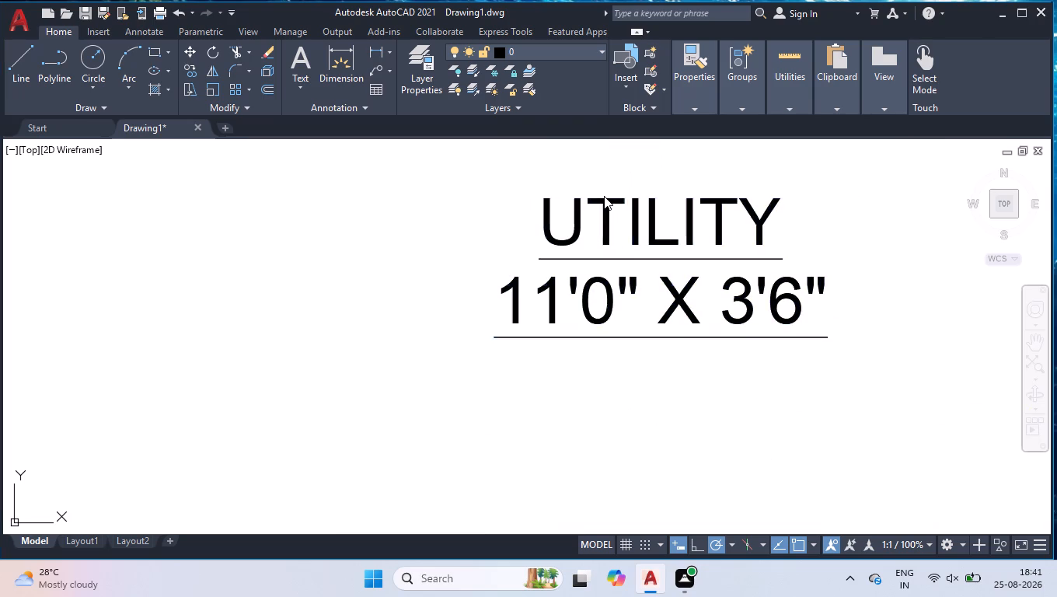
key("ctrl+a")
type("M")
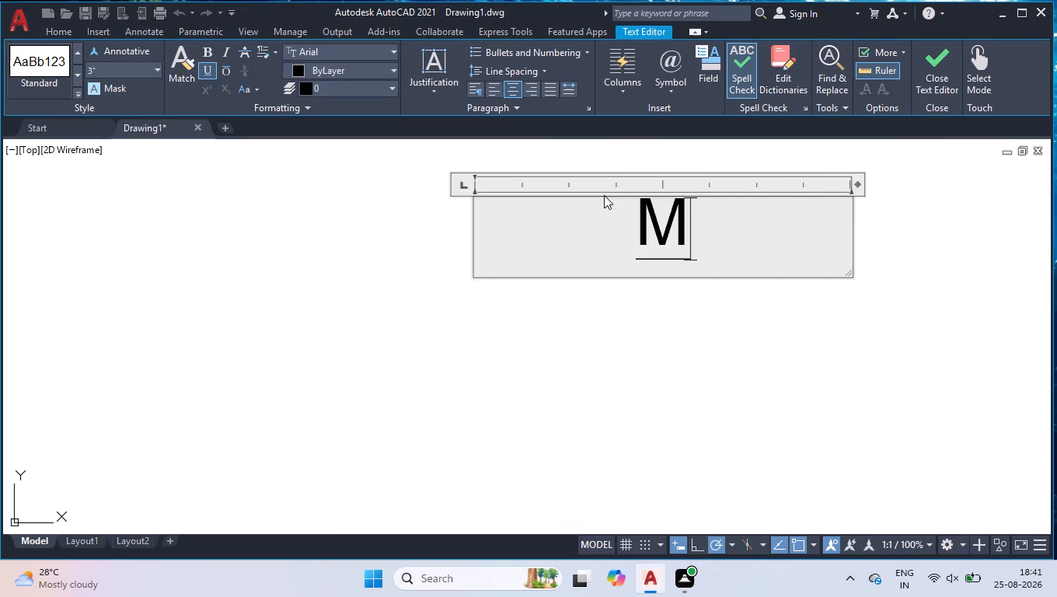
key("space")
type("/")
key("space")
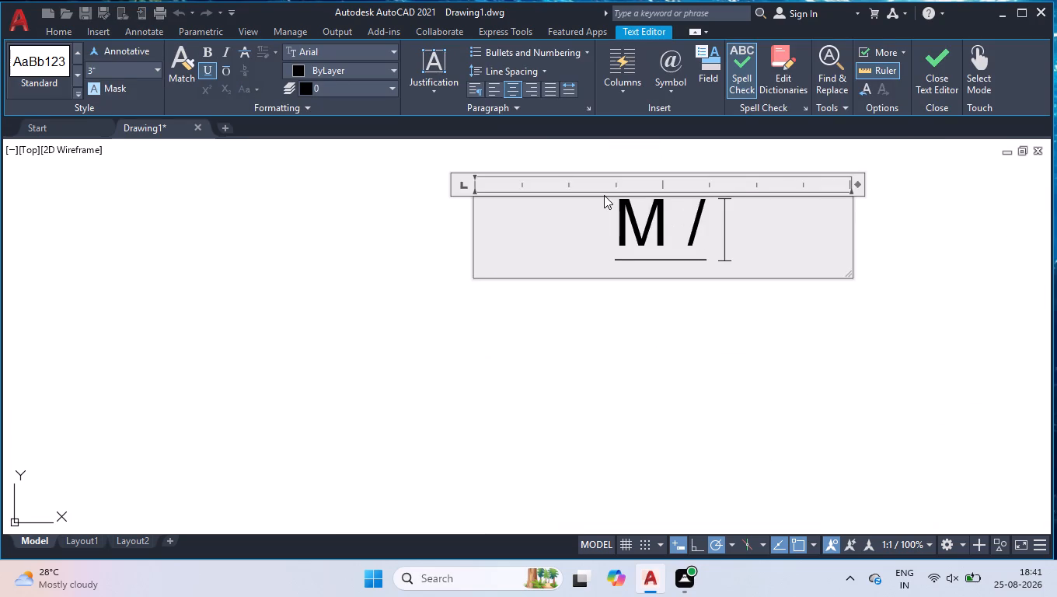
type("BED")
key("Return")
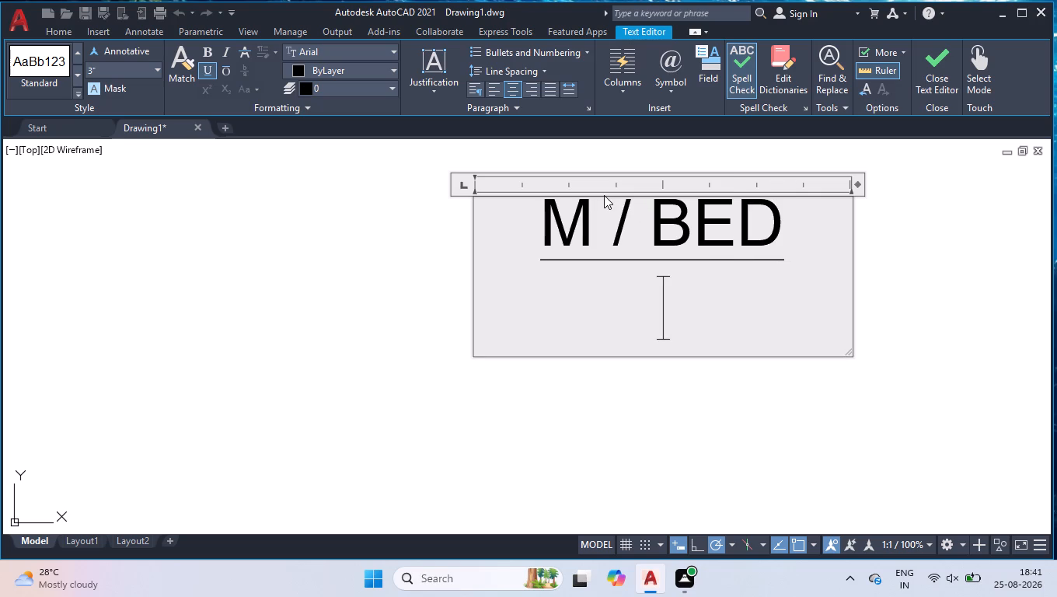
Add the size 14'4.5" X 19' 1.5" below M / BED and widen the text frame so it fits on one line.
type("144")
key("BackSpace")
type("'4.5\" C")
key("BackSpace")
type("X")
key("space")
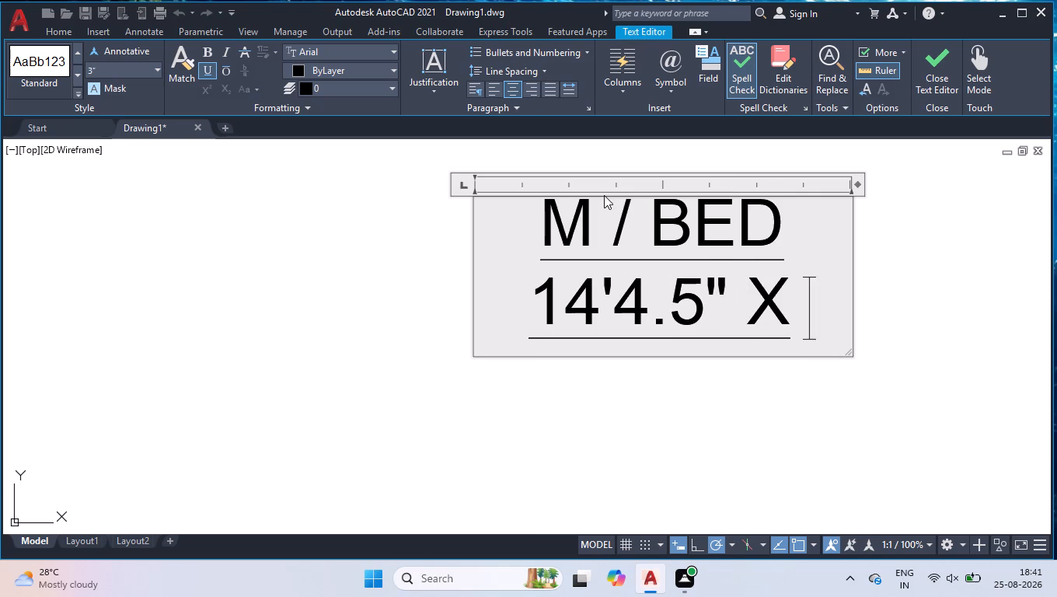
type("19' 1.5")
key("shift+quotedbl")
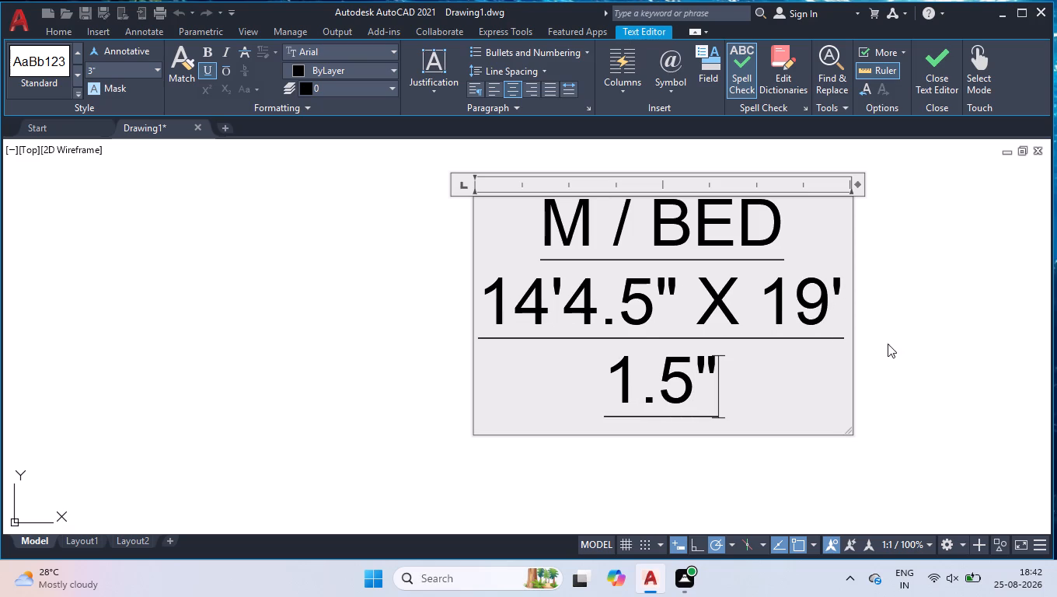
scroll(674, 462, "down", 1)
scroll(887, 288, "up", 1)
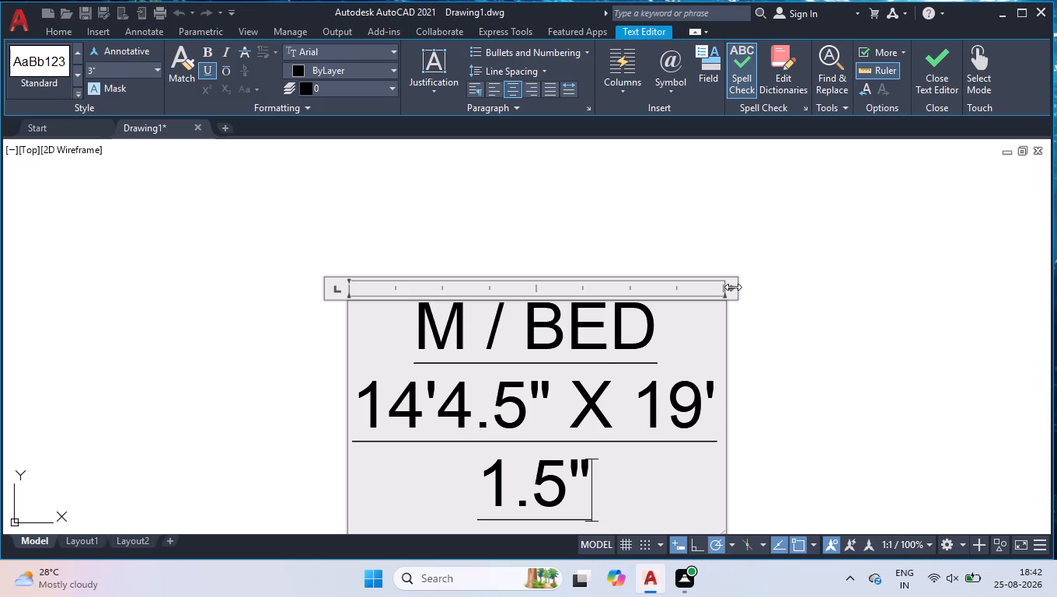
left_click_drag(733, 287, 934, 260)
left_click(847, 208)
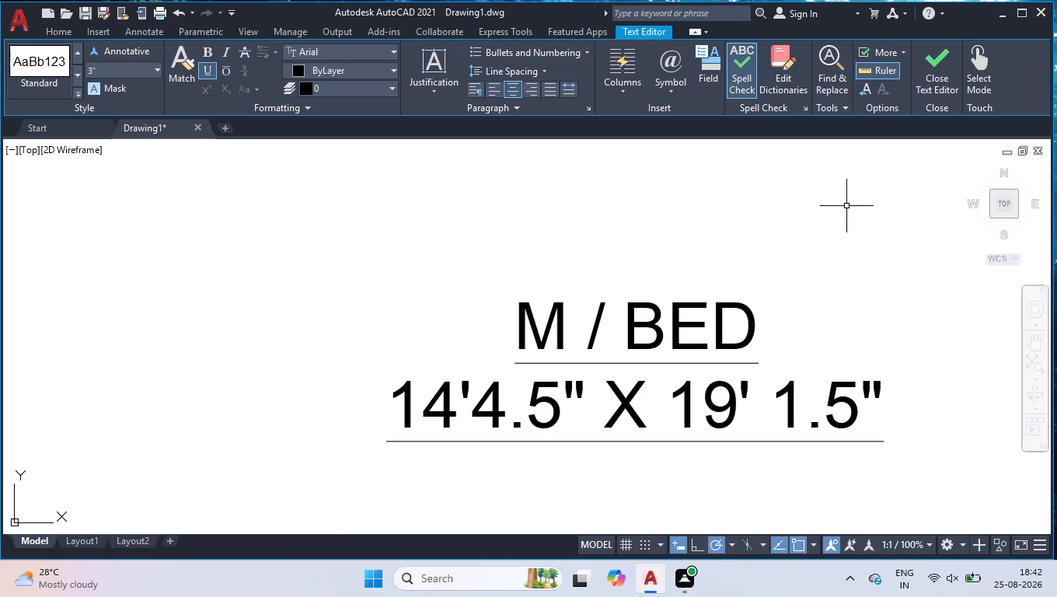
Switch to a clean full-screen drawing area and fit the whole floor plan in top view.
scroll(747, 365, "down", 5)
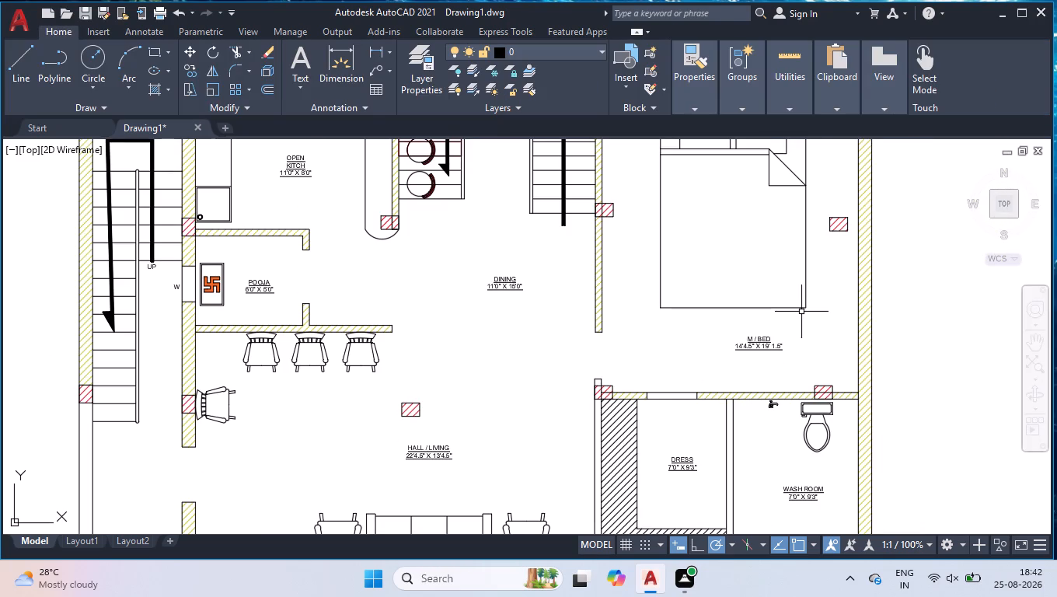
scroll(605, 238, "down", 2)
scroll(601, 253, "up", 1)
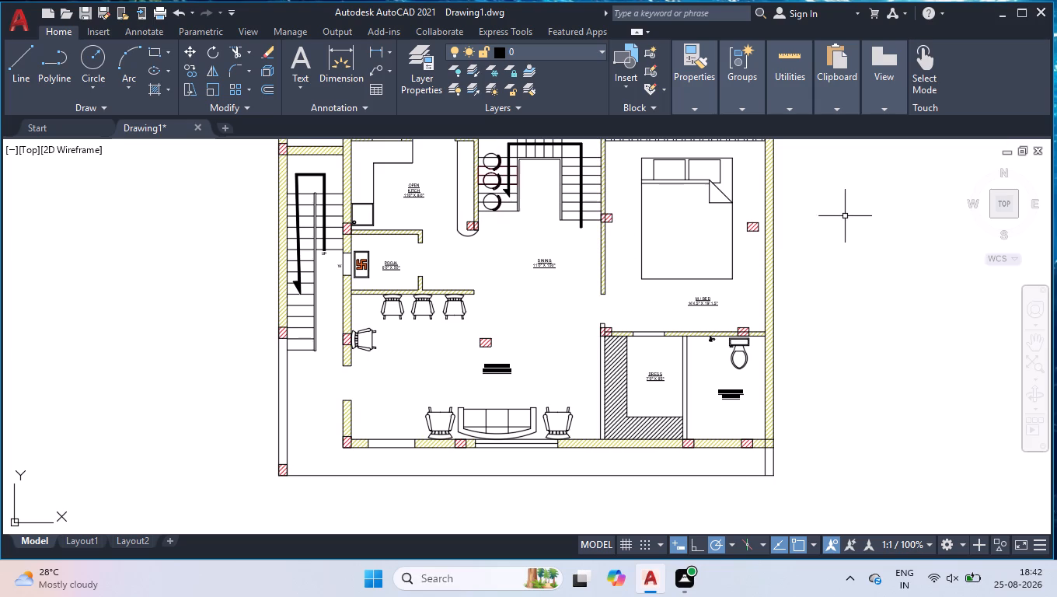
key("ctrl+0")
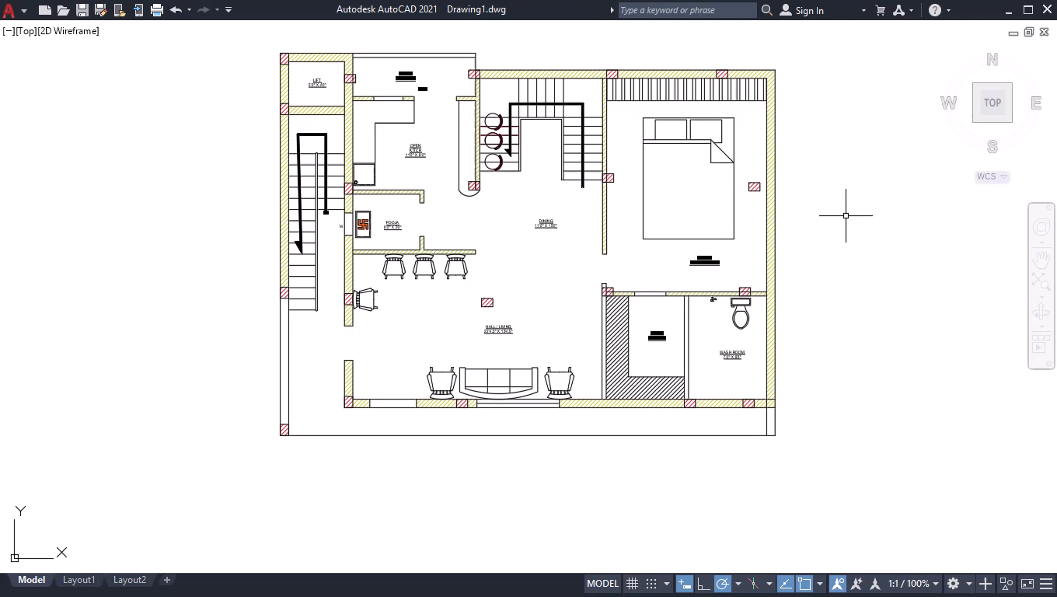
left_click(989, 100)
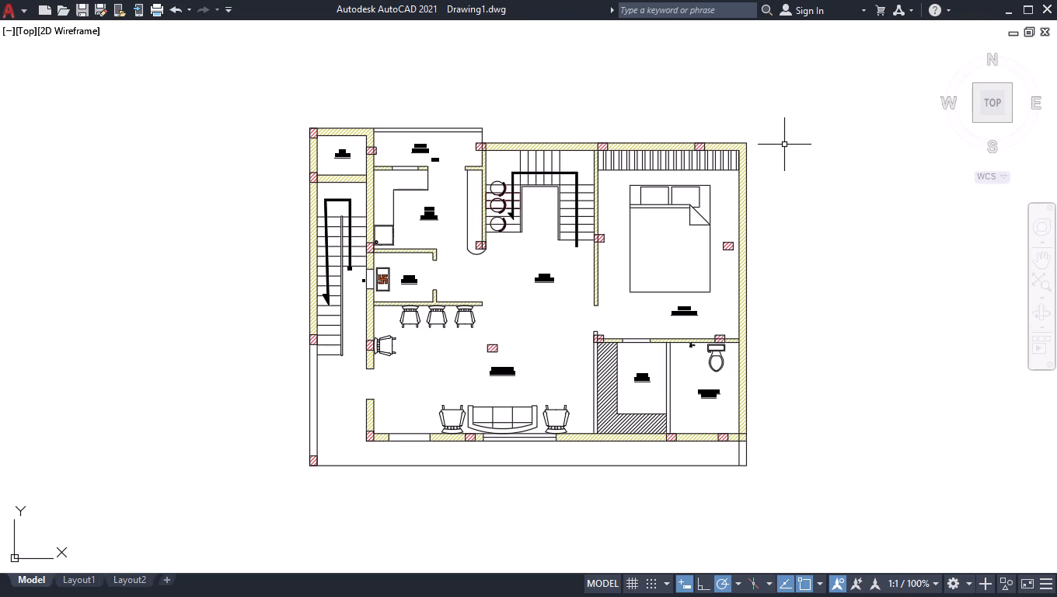
Delete the two parallel lines along the outer edge of the utility area.
scroll(598, 96, "up", 2)
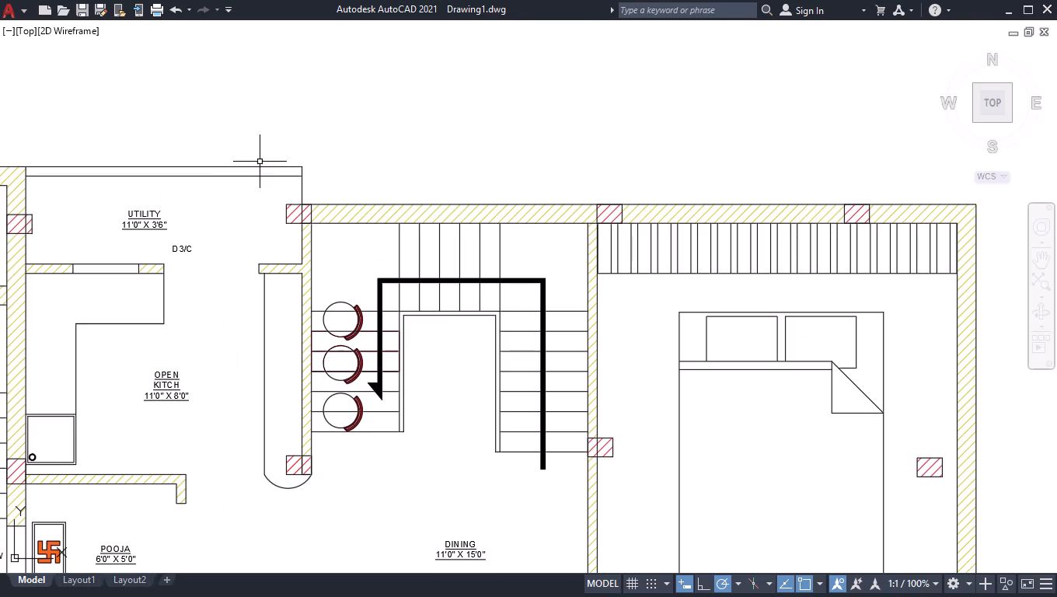
left_click(261, 158)
left_click(244, 183)
key("Delete")
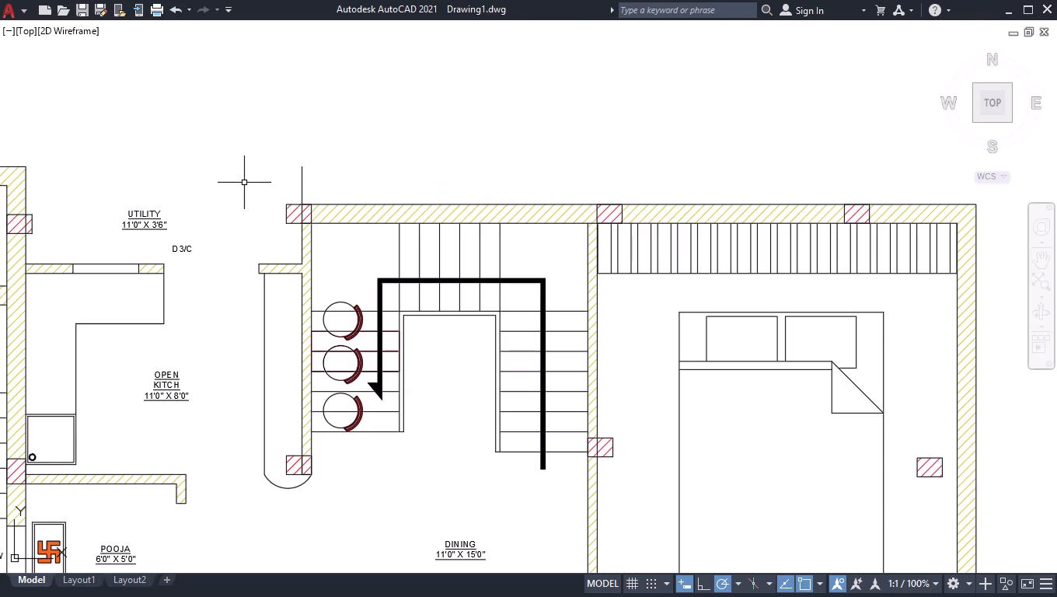
With Ortho on, draw a line about 37'-10" from the lift wall's corner across the plan, turning down to the master bedroom's outer corner.
key("l")
key("Return")
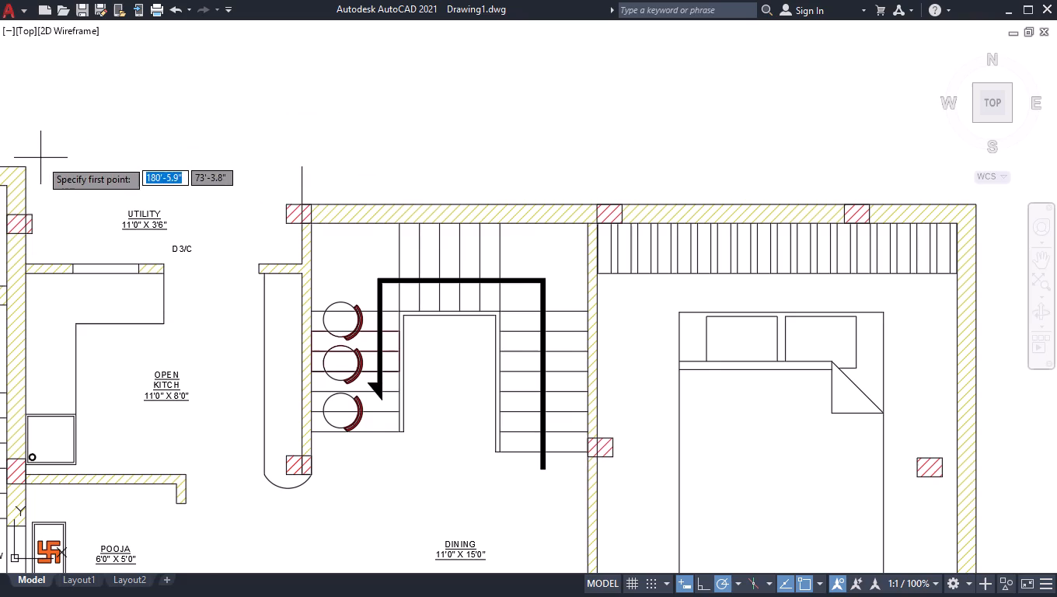
left_click(23, 168)
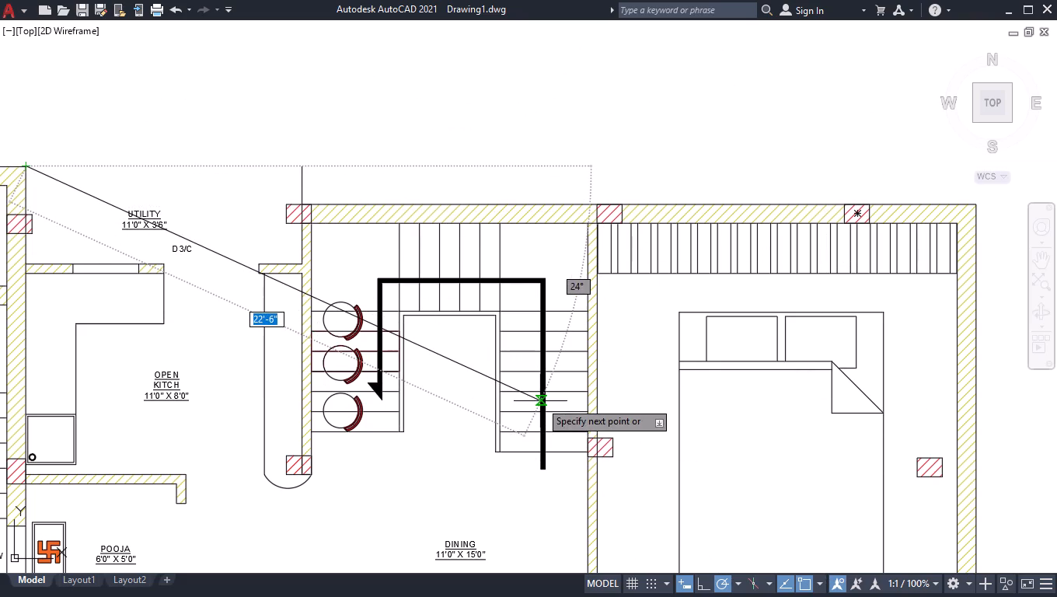
left_click(710, 587)
scroll(783, 328, "down", 2)
scroll(885, 264, "up", 3)
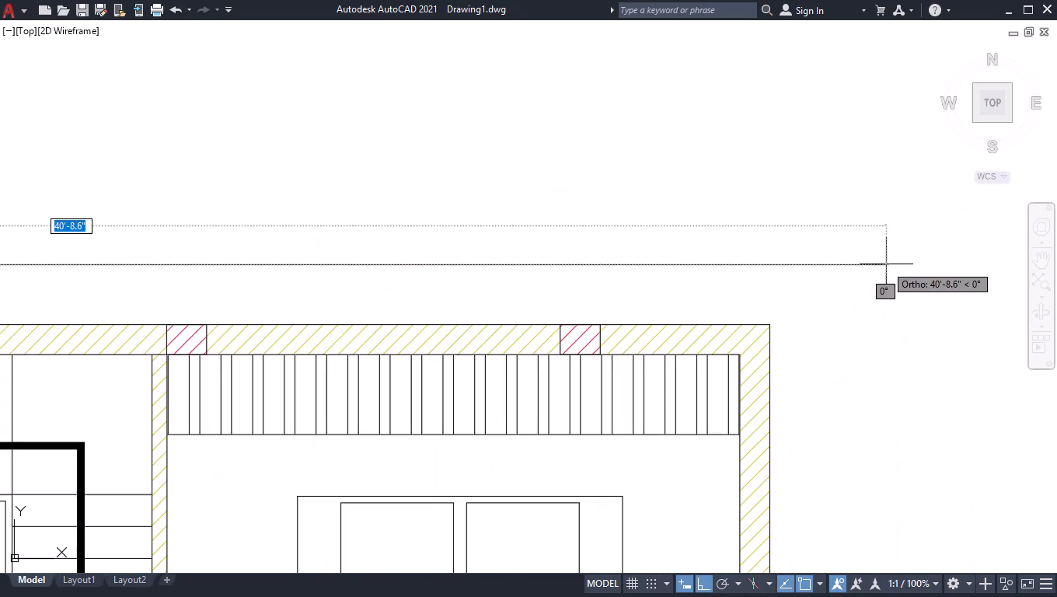
left_click(763, 270)
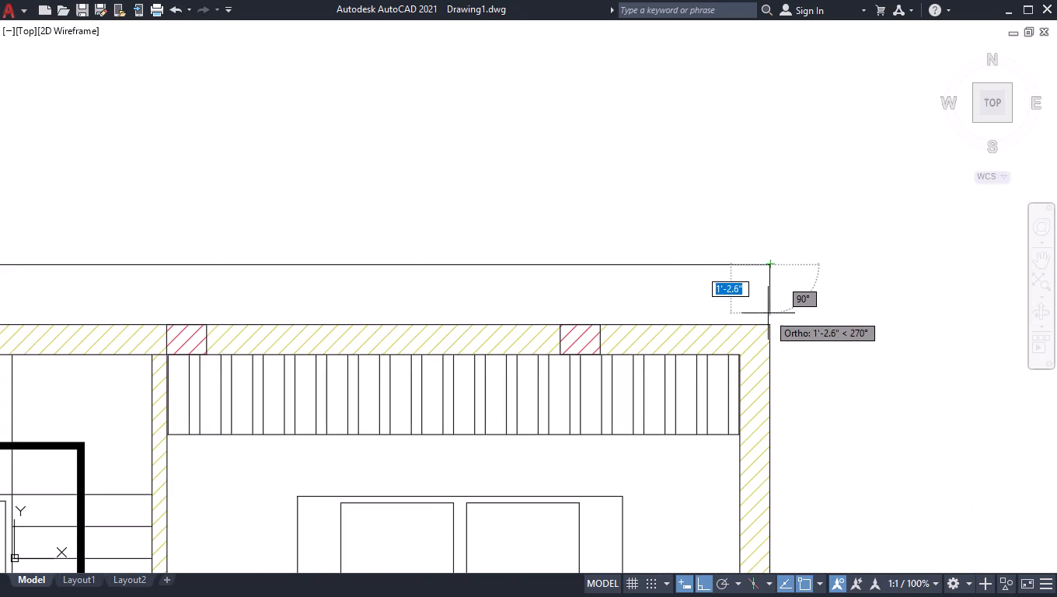
left_click(765, 326)
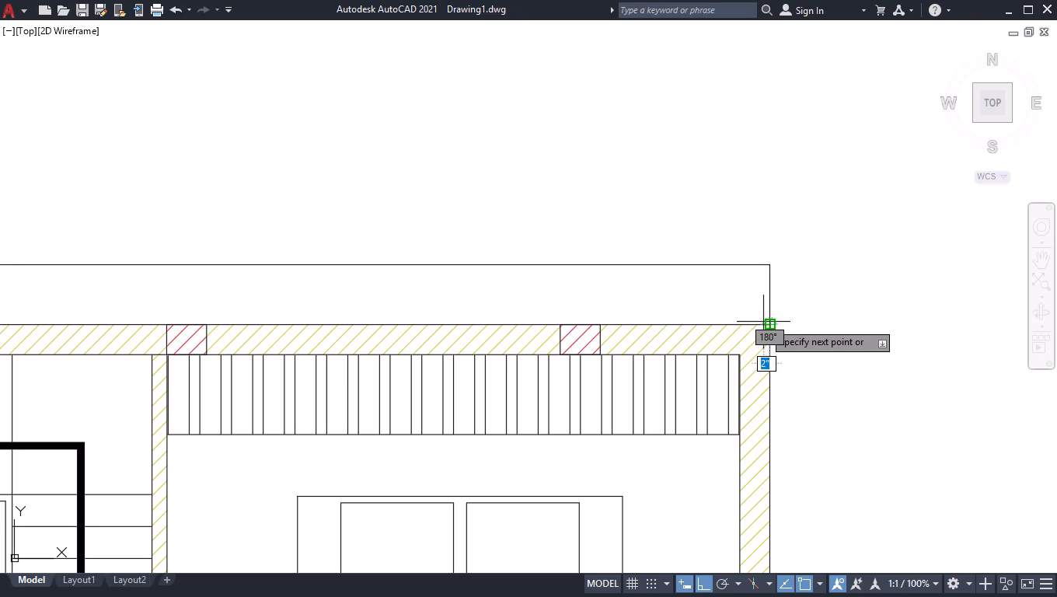
key("space")
Load the ISO dash linetype ACAD_ISO02W100 from acadiso.lin into the drawing.
scroll(829, 228, "down", 2)
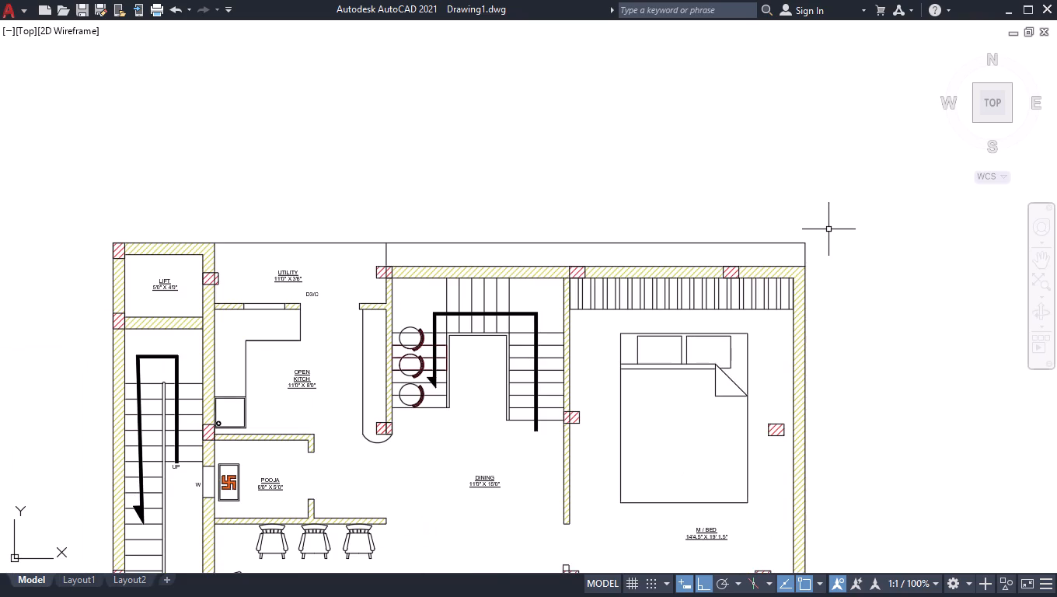
type("LT")
key("Return")
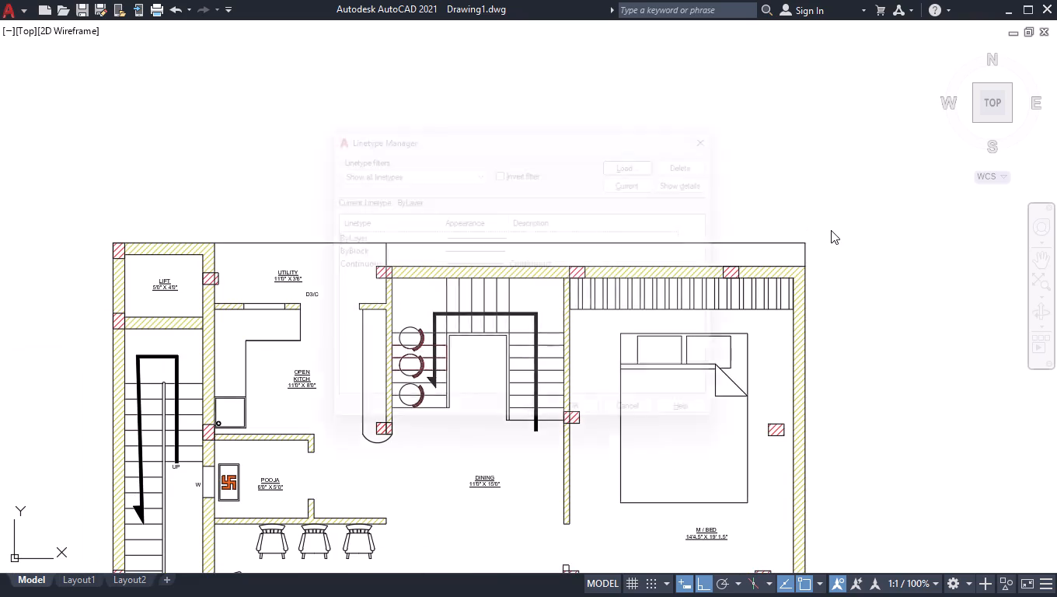
left_click(640, 153)
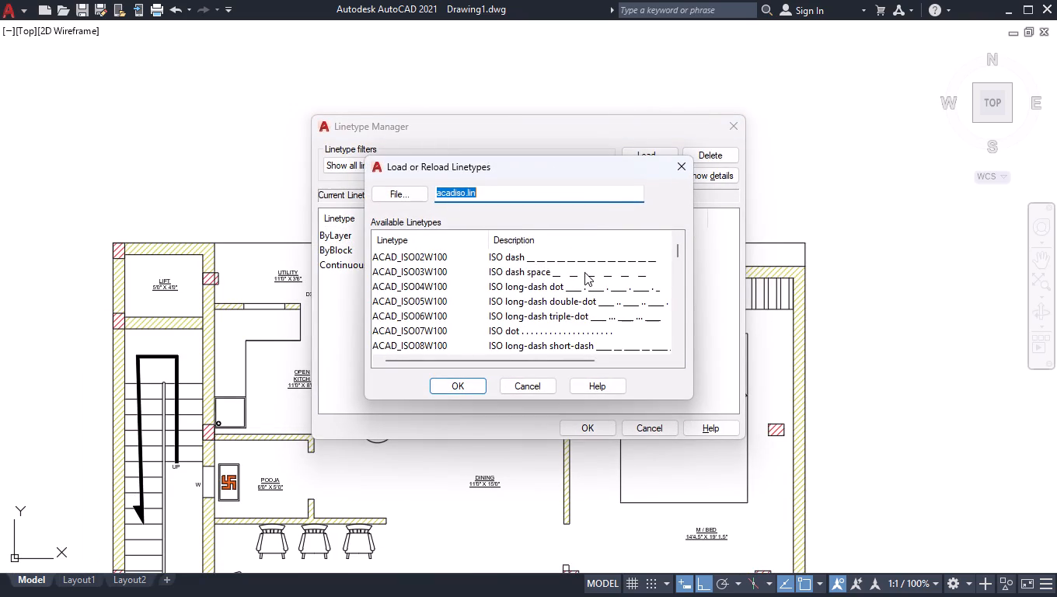
scroll(584, 272, "down", 3)
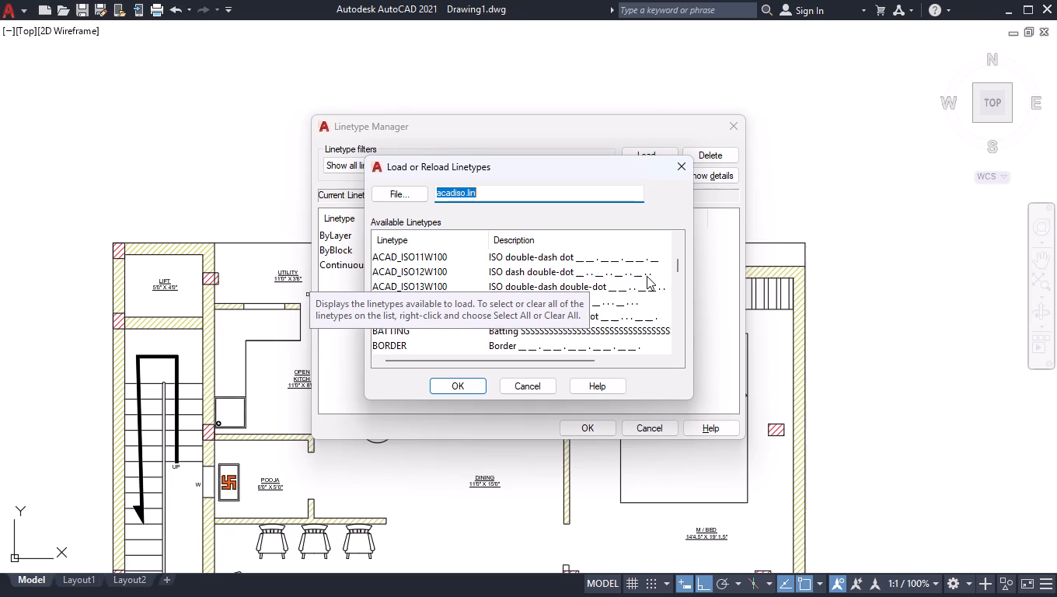
scroll(648, 276, "down", 4)
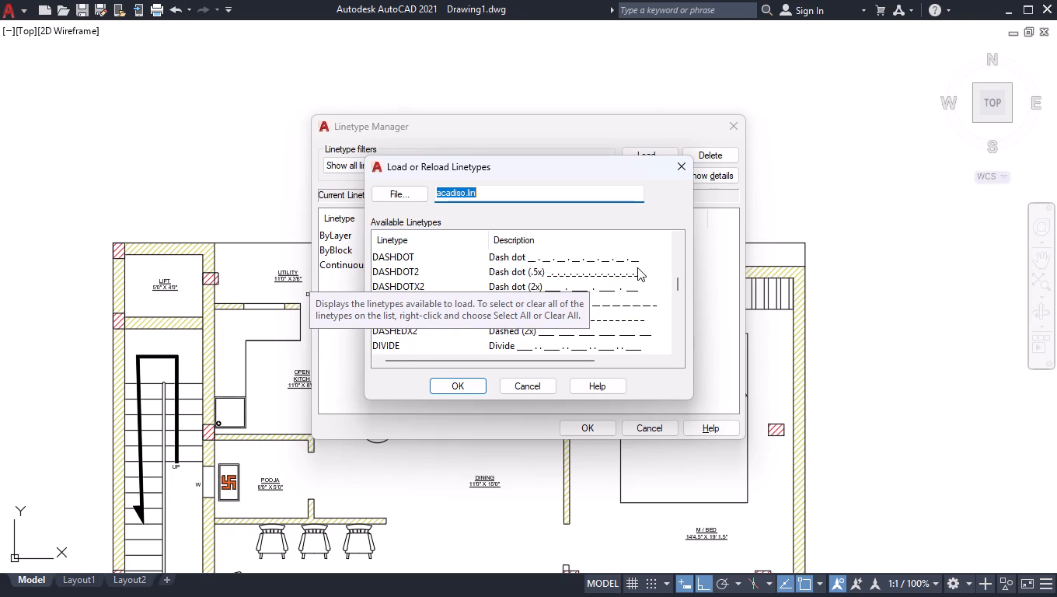
scroll(622, 271, "down", 3)
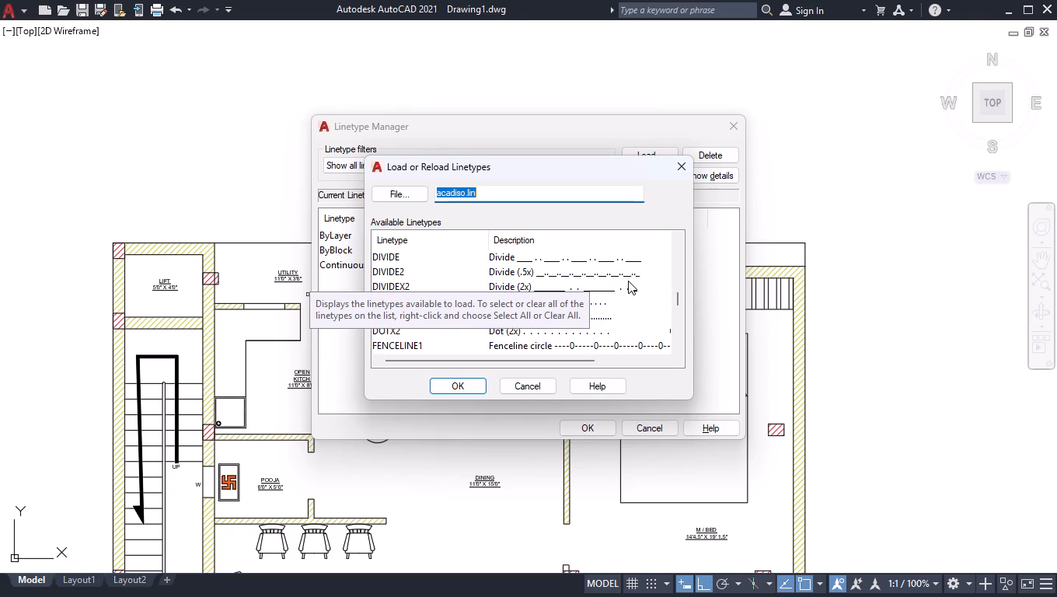
scroll(630, 283, "down", 2)
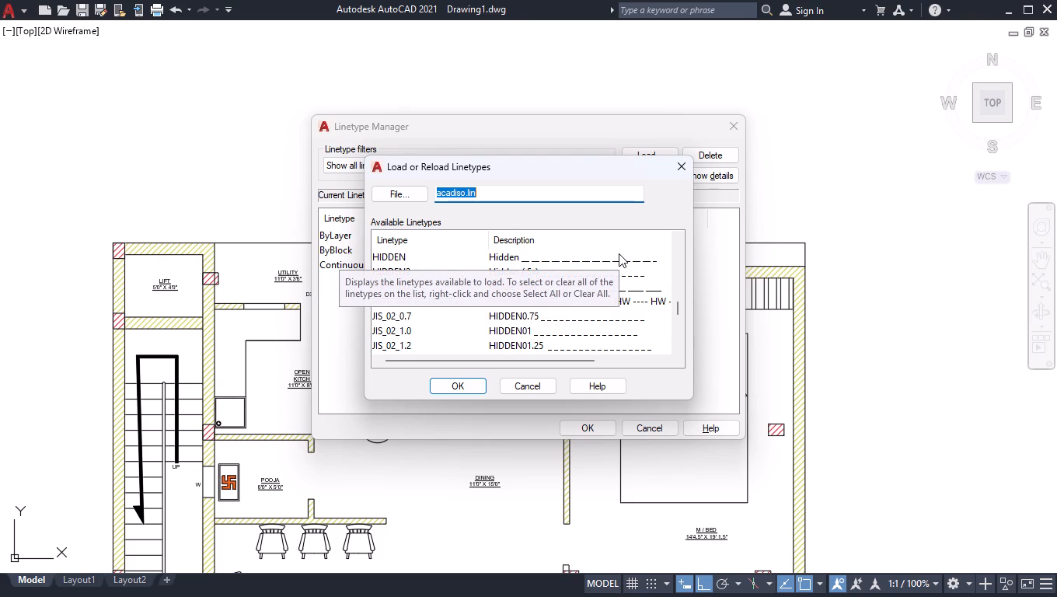
scroll(620, 328, "up", 10)
scroll(620, 328, "down", 2)
scroll(620, 328, "up", 20)
scroll(620, 328, "up", 20)
scroll(620, 328, "up", 19)
scroll(620, 328, "down", 1)
scroll(620, 328, "up", 20)
scroll(620, 328, "up", 11)
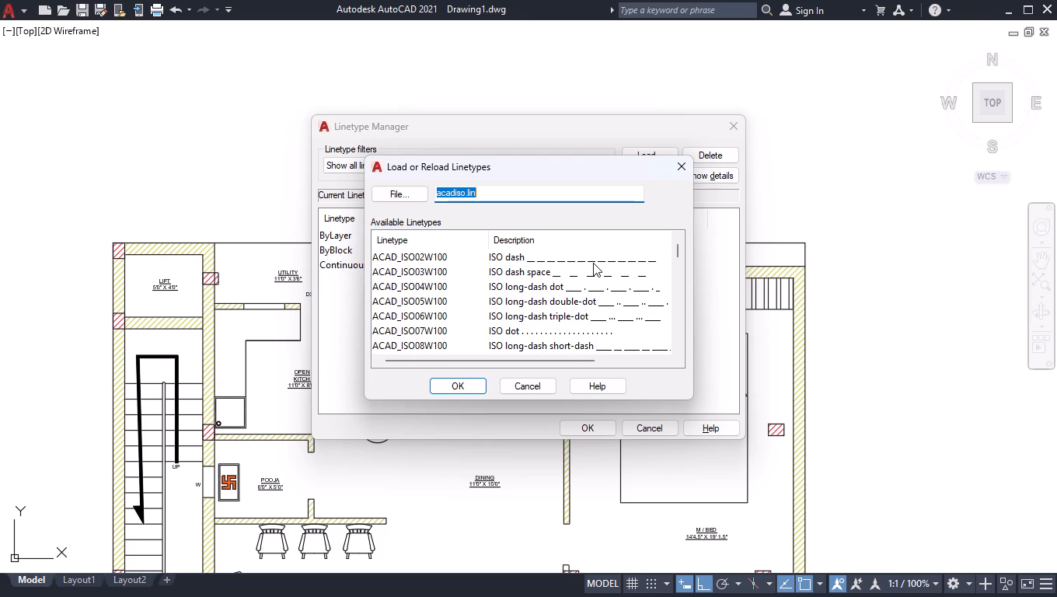
left_click(593, 263)
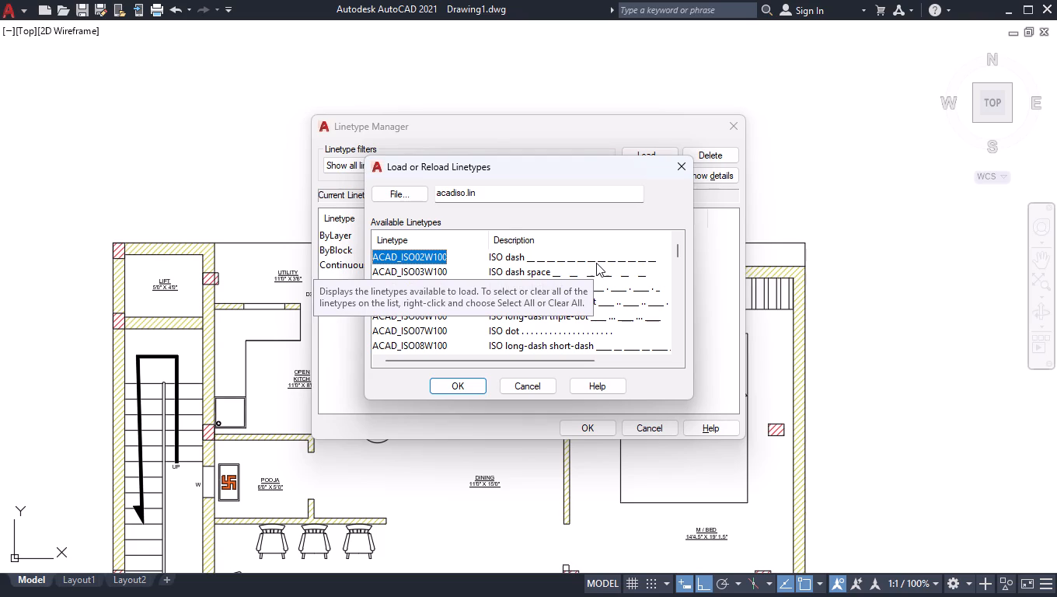
left_click(470, 383)
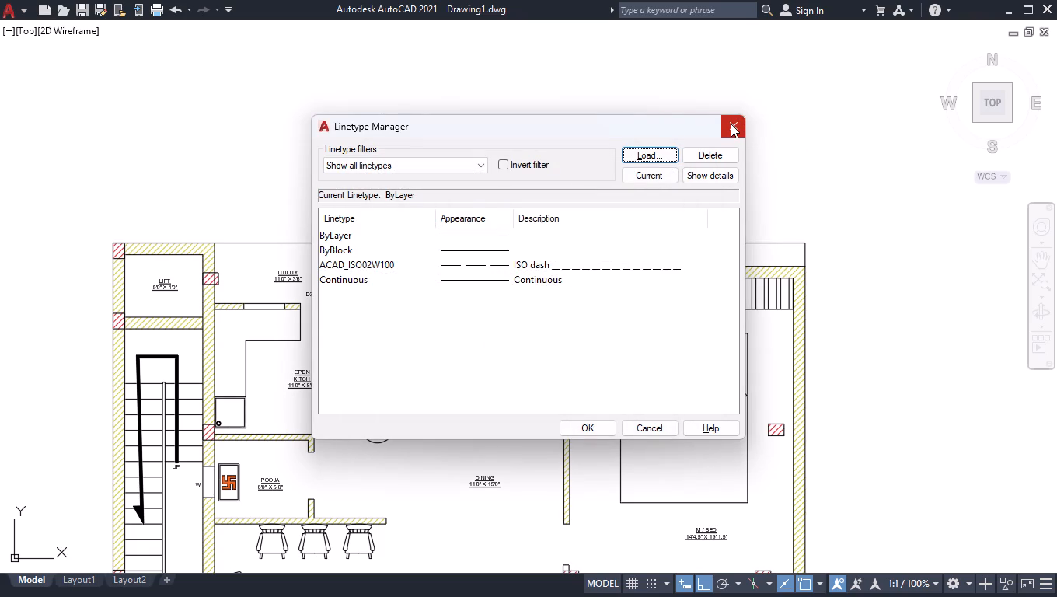
left_click(575, 423)
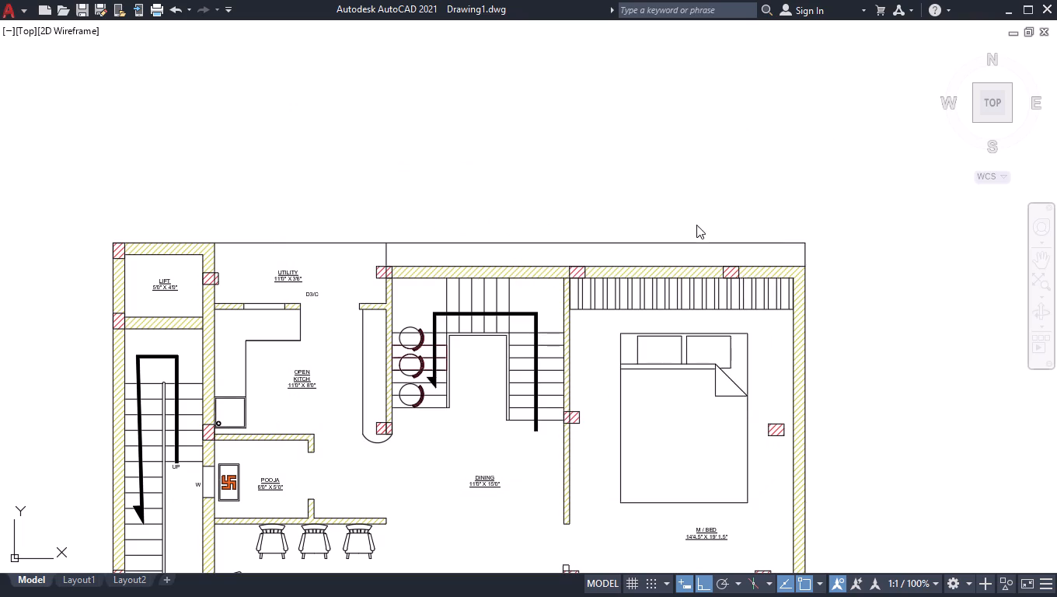
Assign linetype ACAD_ISO02W100 with a linetype scale of 0.6 to the long outer boundary line and its short return at the master bedroom corner.
left_click(685, 241)
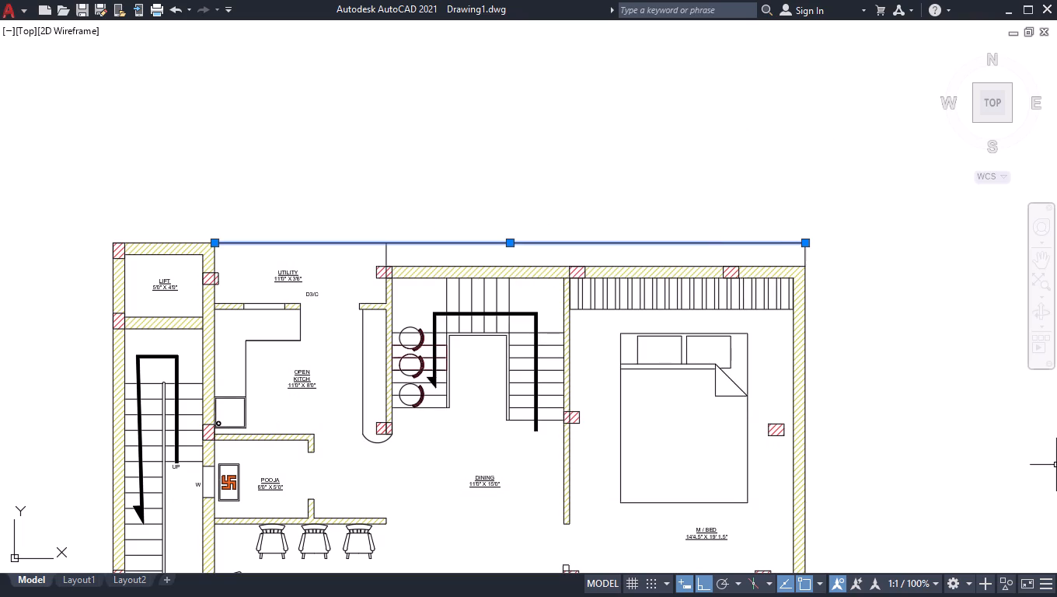
scroll(1056, 456, "down", 1)
scroll(835, 360, "down", 1)
scroll(892, 429, "up", 2)
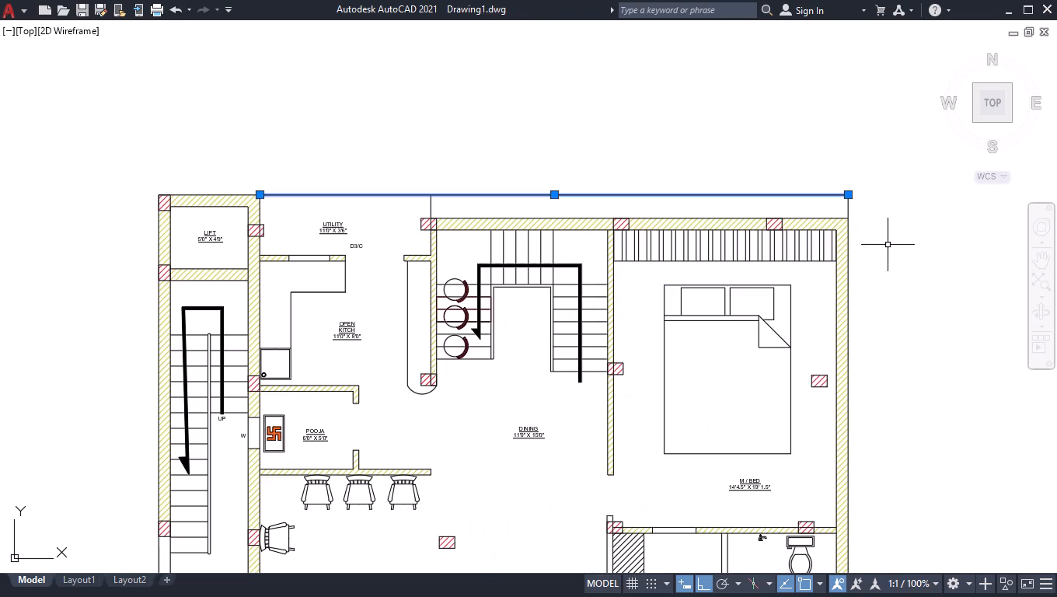
left_click(846, 211)
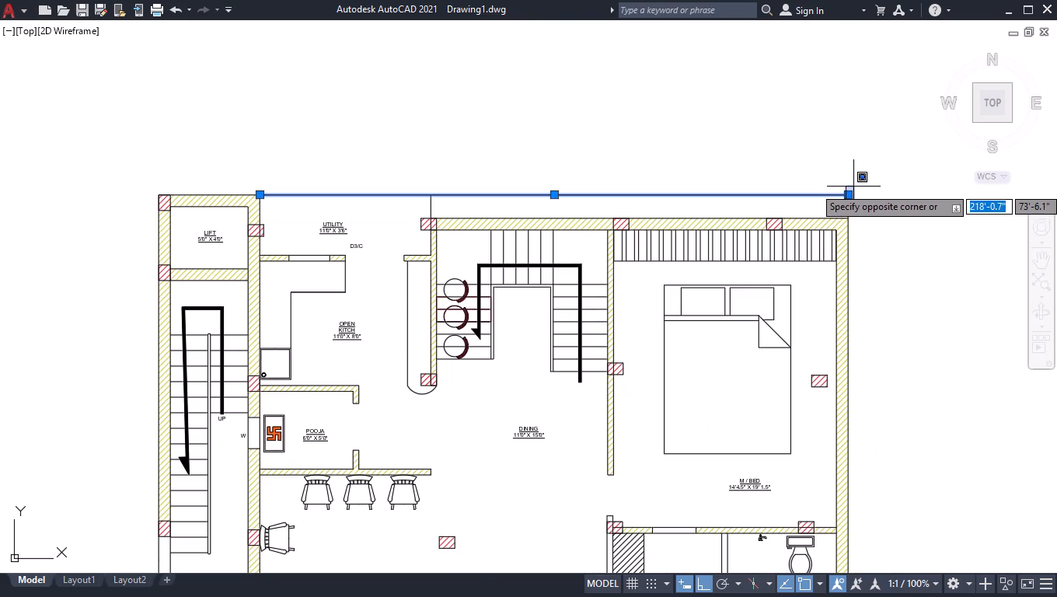
left_click(853, 187)
left_click(861, 209)
left_click(837, 204)
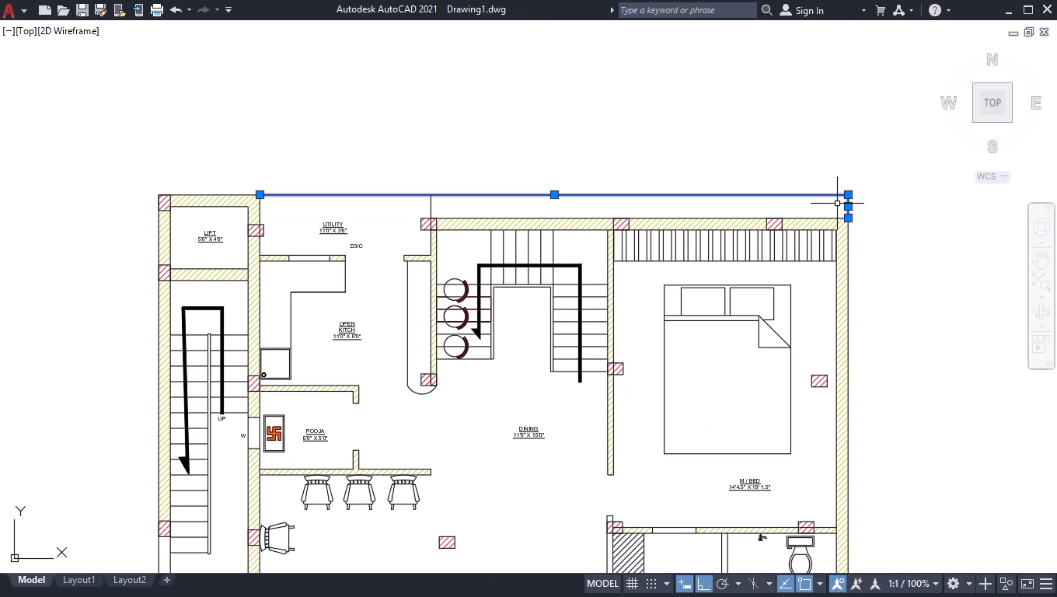
key("ctrl+1")
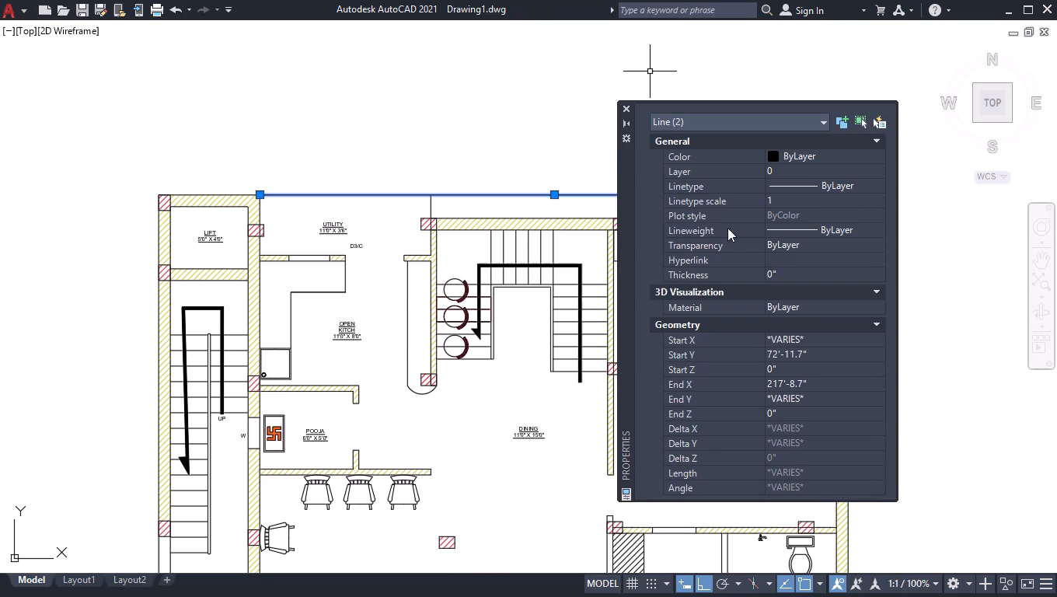
left_click(844, 183)
left_click(850, 184)
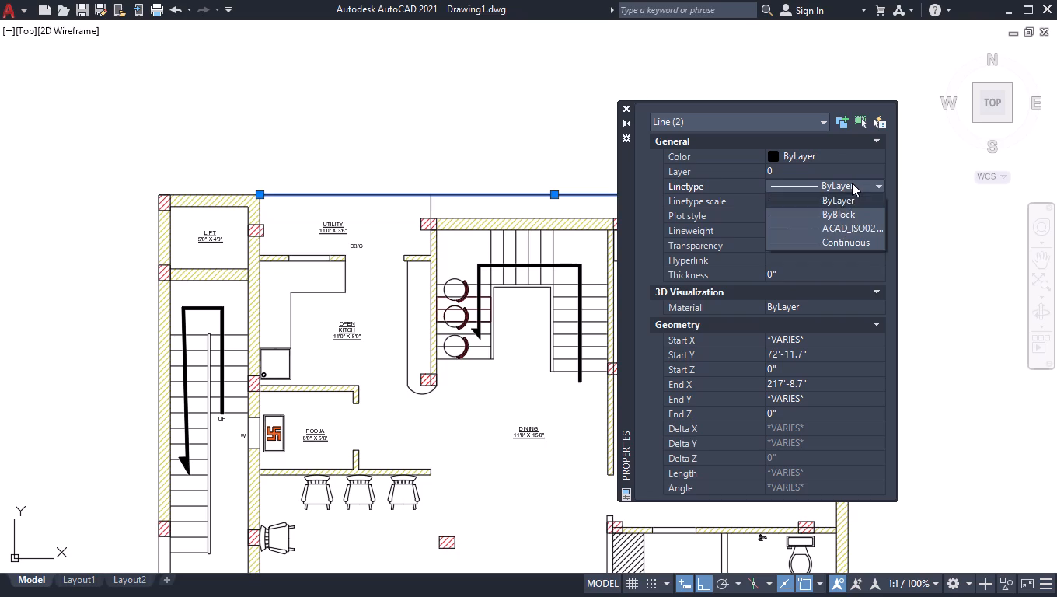
left_click(836, 227)
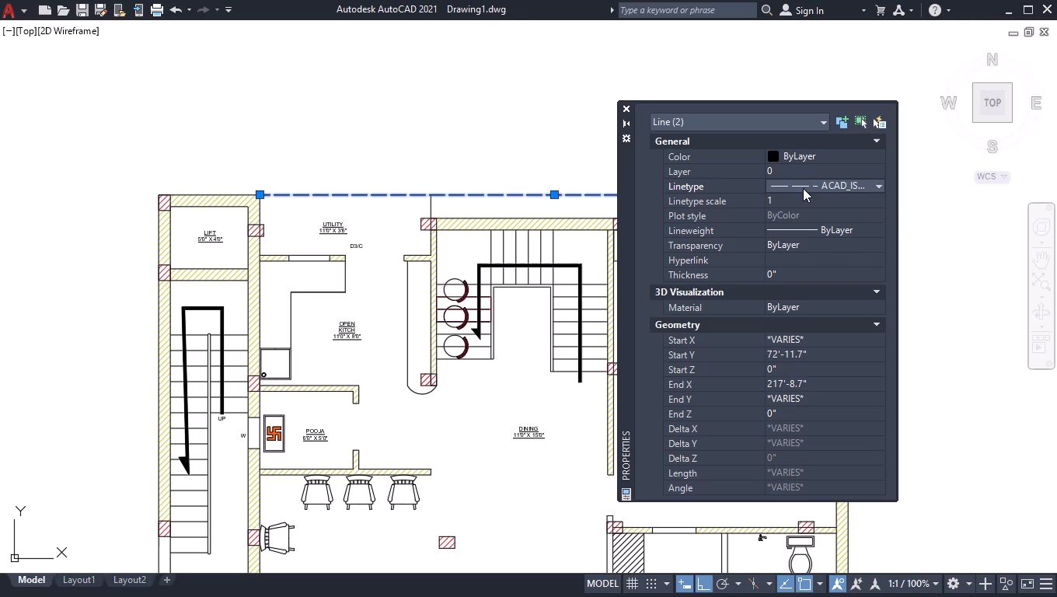
left_click(810, 200)
type("0.6")
key("Return")
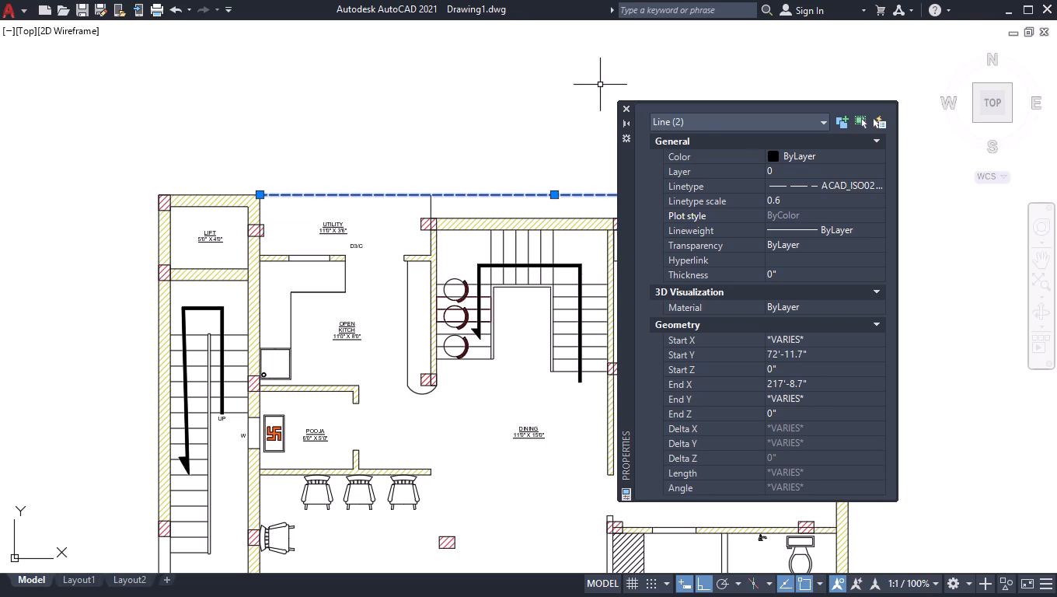
Colour the two dashed boundary lines Blue and deselect them.
double_click(845, 155)
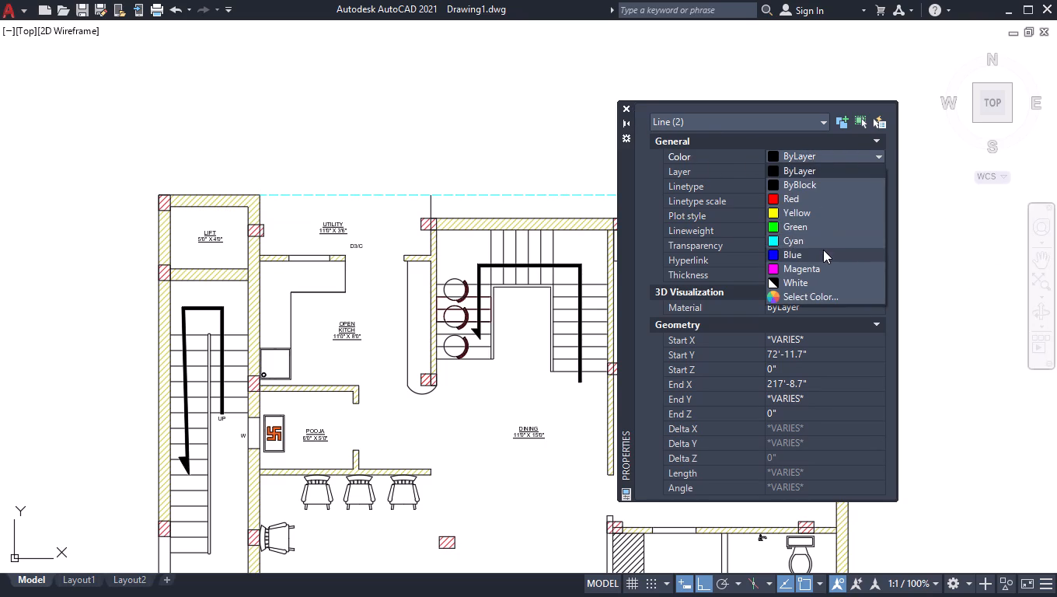
left_click(823, 250)
left_click(619, 106)
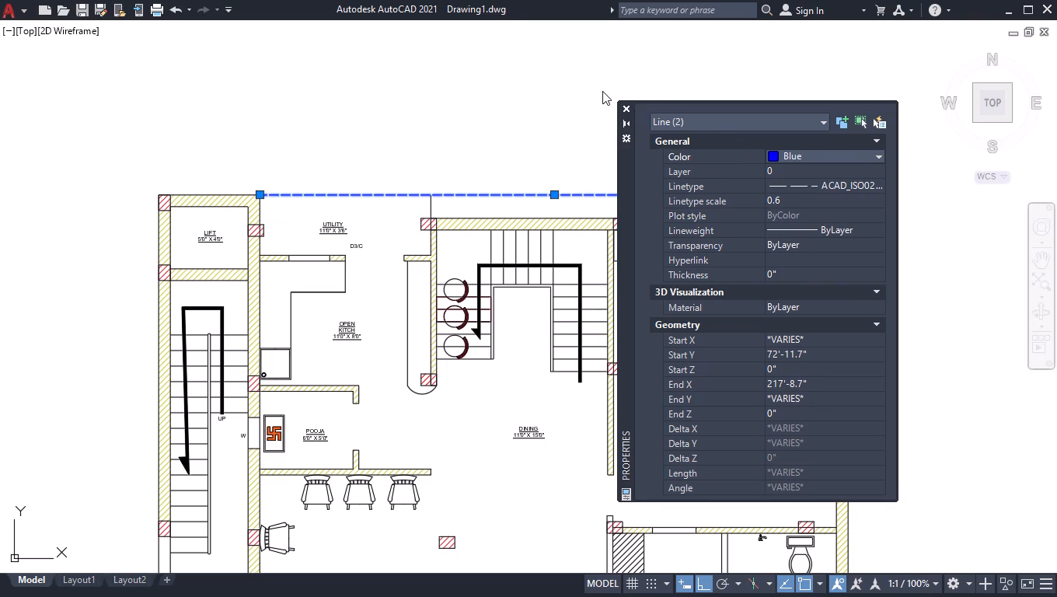
left_click(630, 108)
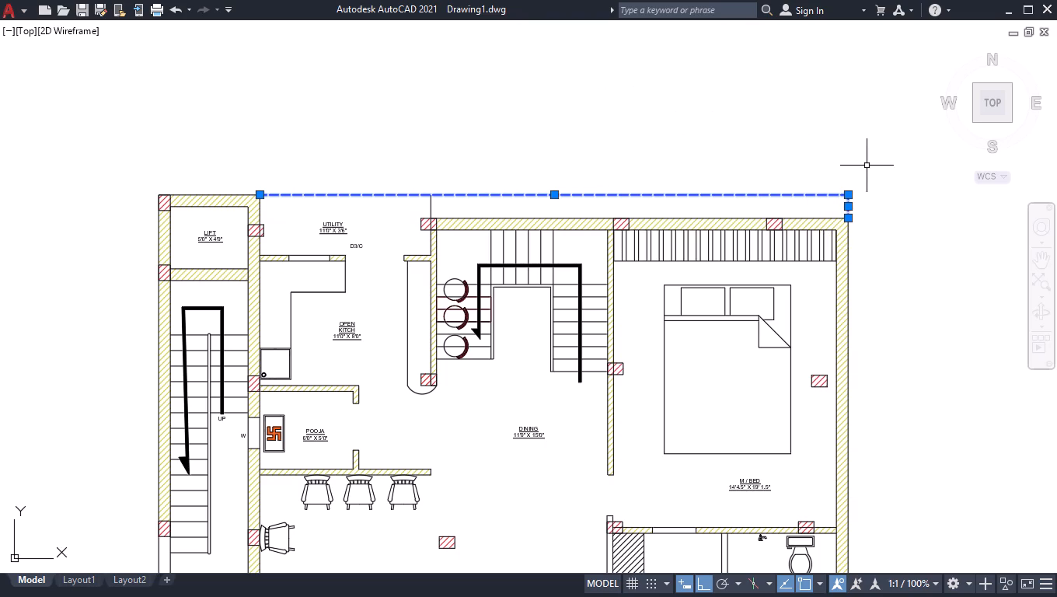
left_click(891, 162, "shift")
left_click(813, 217, "shift")
Break the long dashed boundary line at a single point where it meets the vertical line between the utility and staircase areas.
scroll(779, 205, "up", 1)
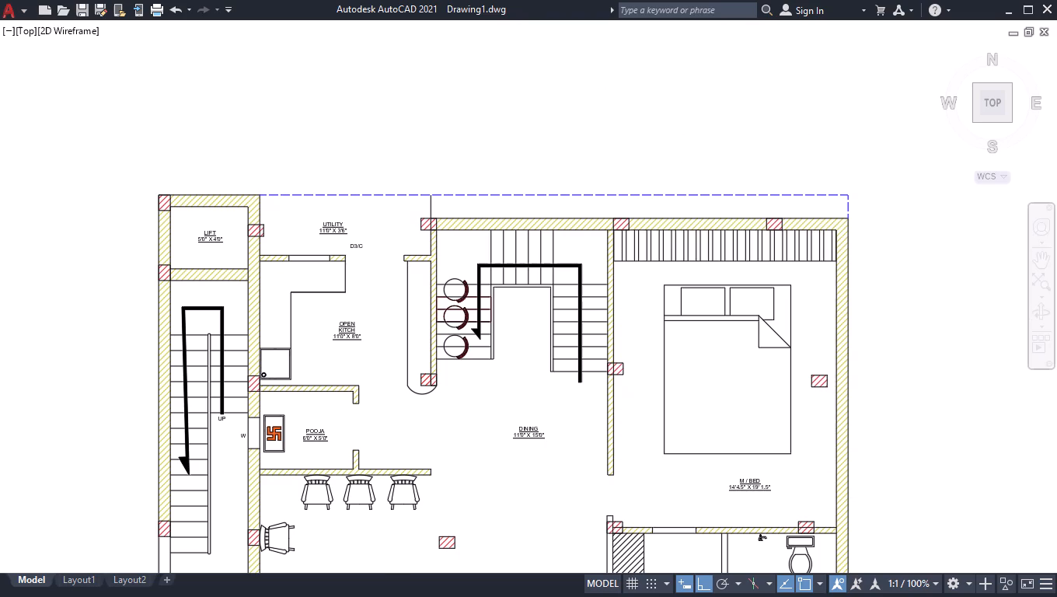
scroll(665, 171, "down", 1)
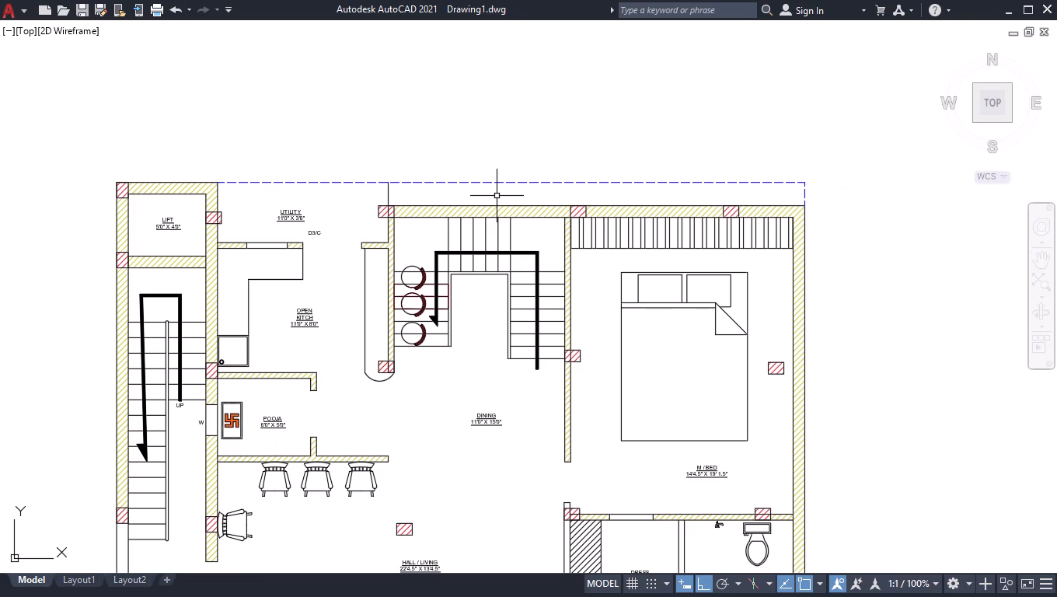
scroll(372, 176, "up", 2)
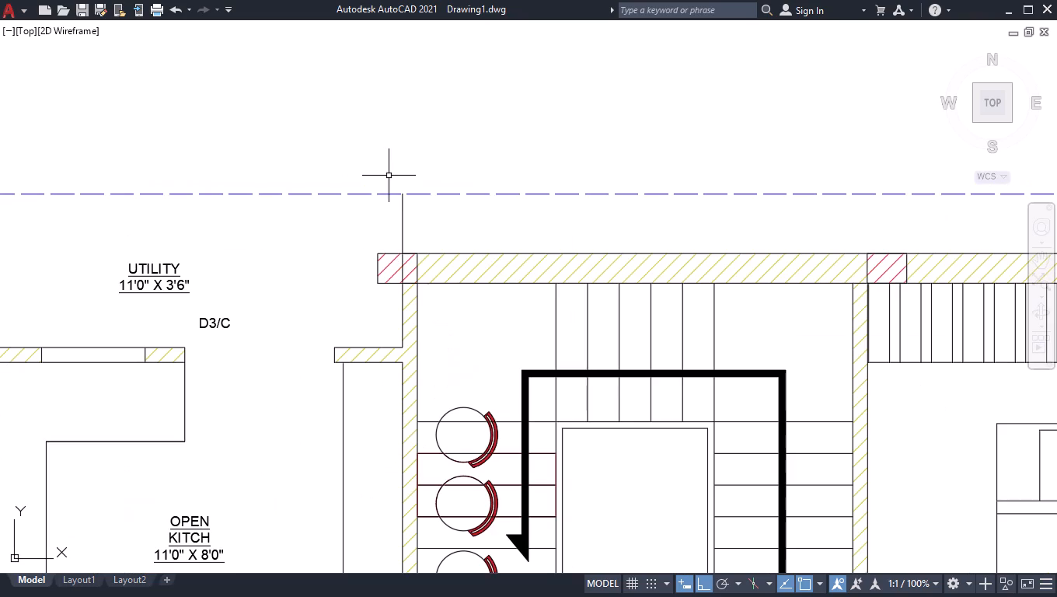
type("BR")
key("Down")
key("Return")
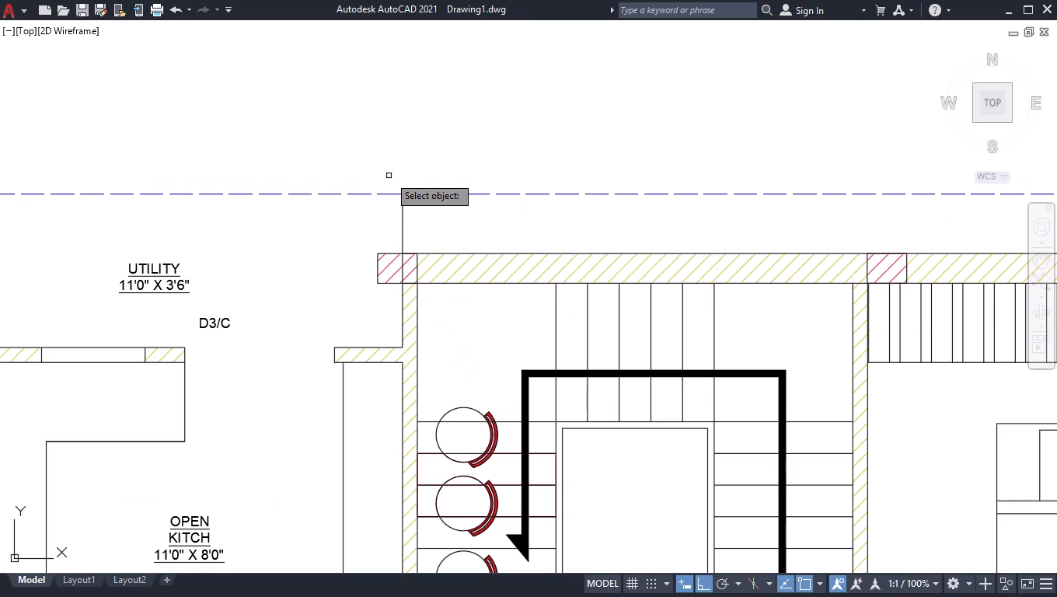
left_click(446, 197)
left_click(424, 192)
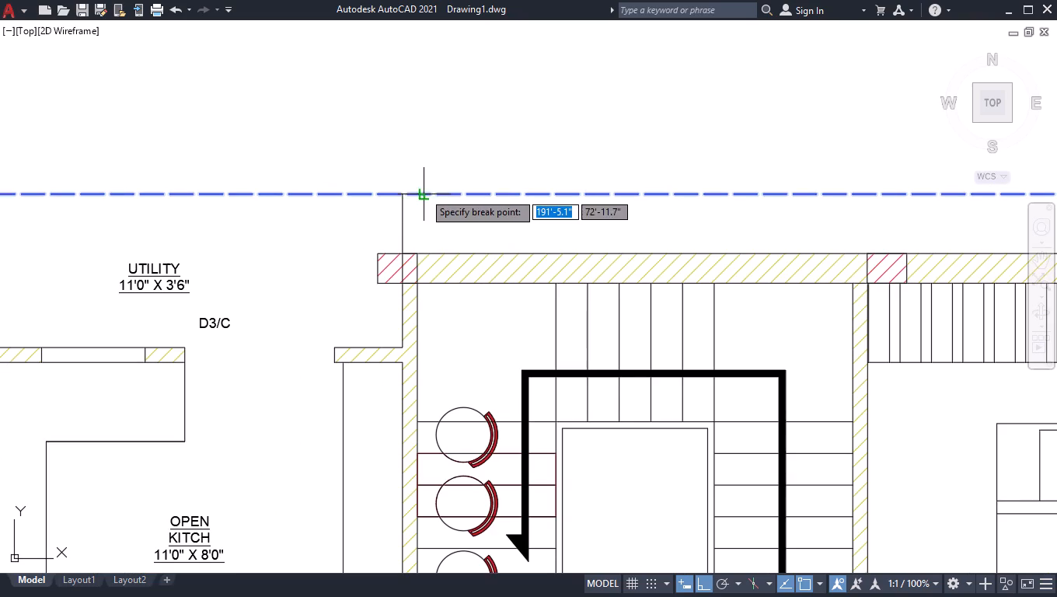
left_click(405, 192)
left_click(323, 172)
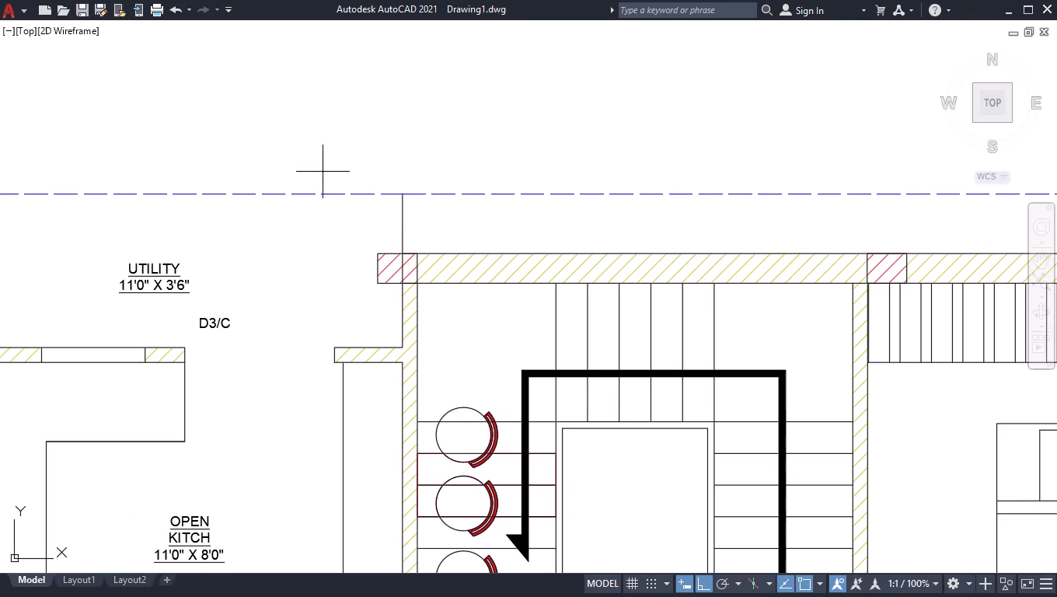
left_click(312, 158)
Load the ISO long-dash triple-dot linetype ACAD_ISO06W100 into the drawing.
type("LT")
key("Return")
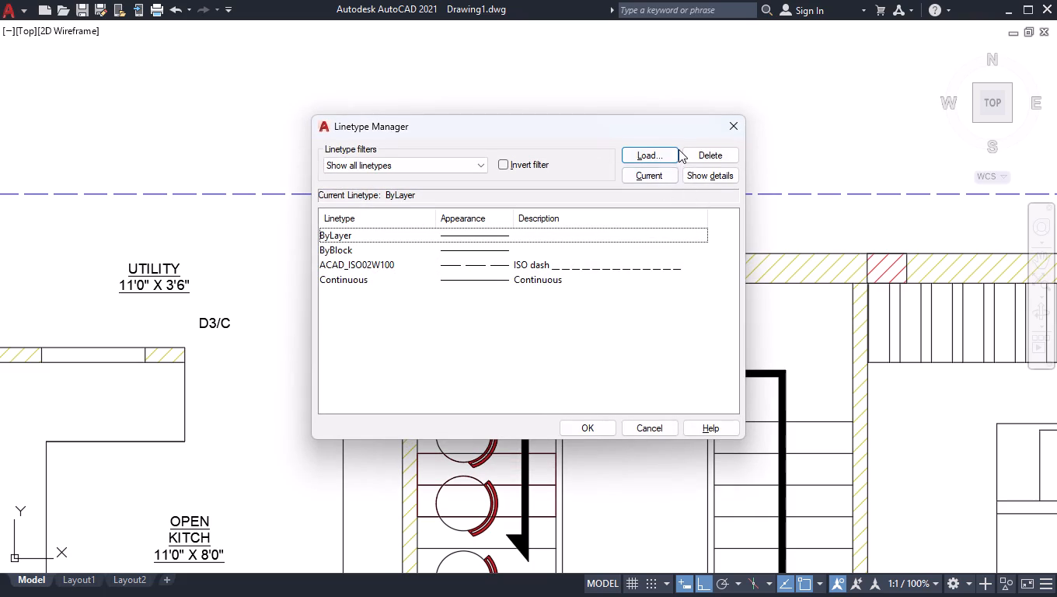
left_click(660, 154)
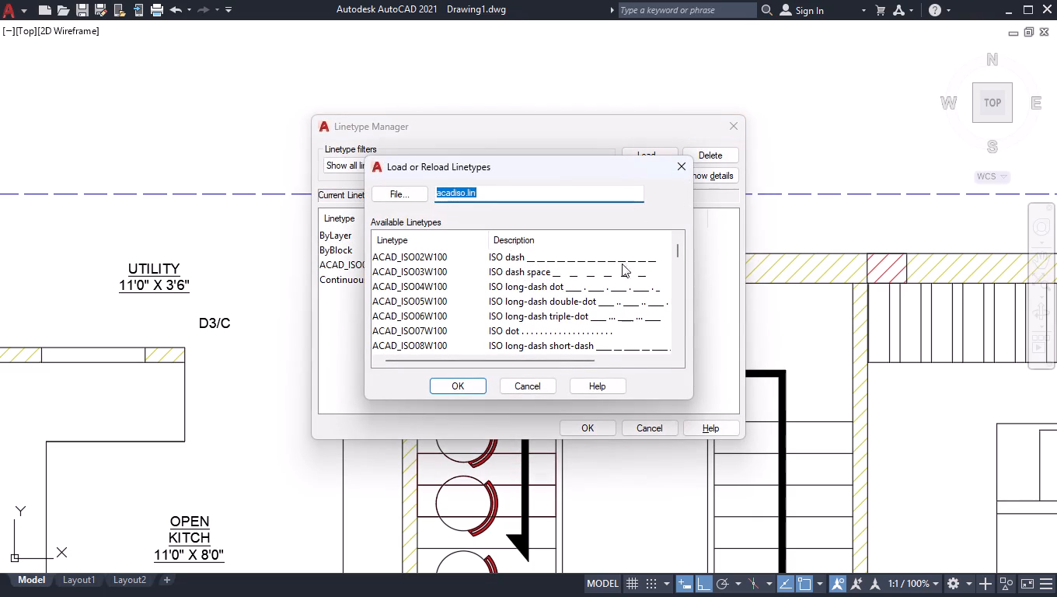
left_click(637, 323)
left_click(478, 388)
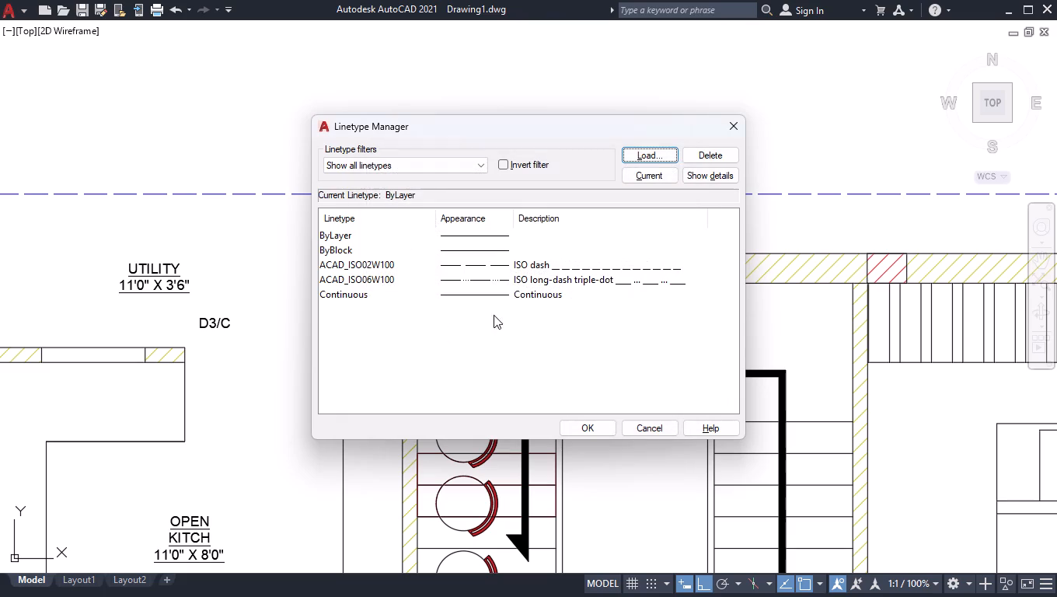
left_click(579, 424)
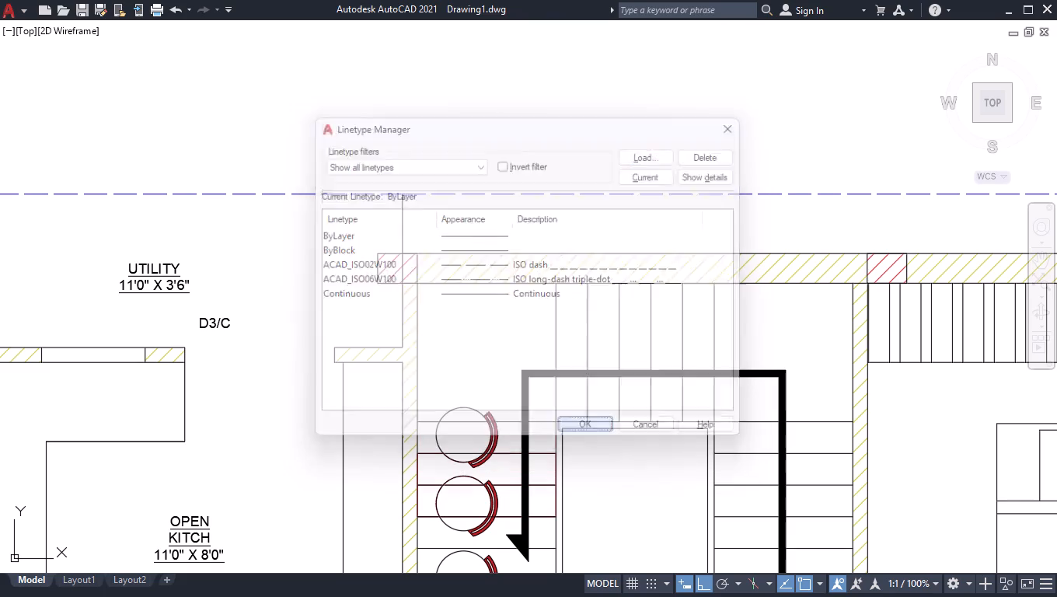
Change the linetype of the boundary line segment beside the utility area to ACAD_ISO06W100 and deselect it.
left_click(240, 158)
left_click(176, 210)
key("ctrl+1")
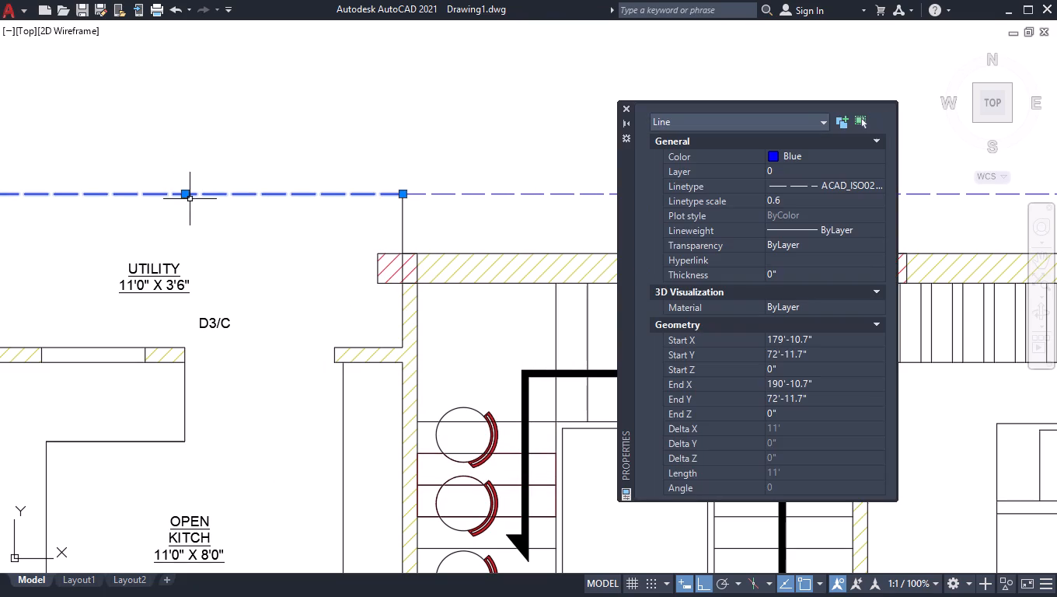
left_click(793, 176)
double_click(793, 183)
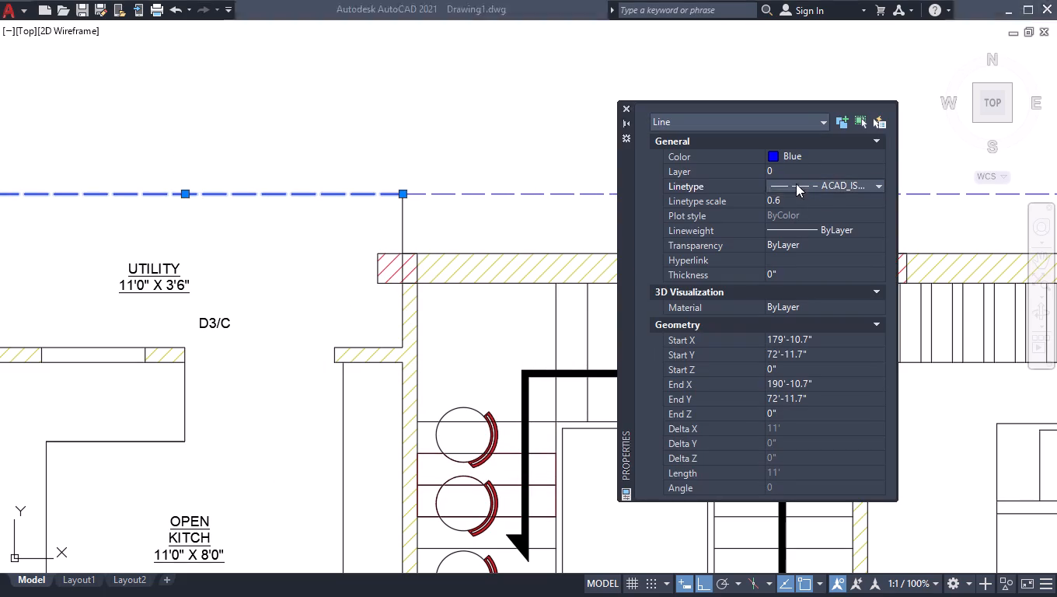
left_click(824, 239)
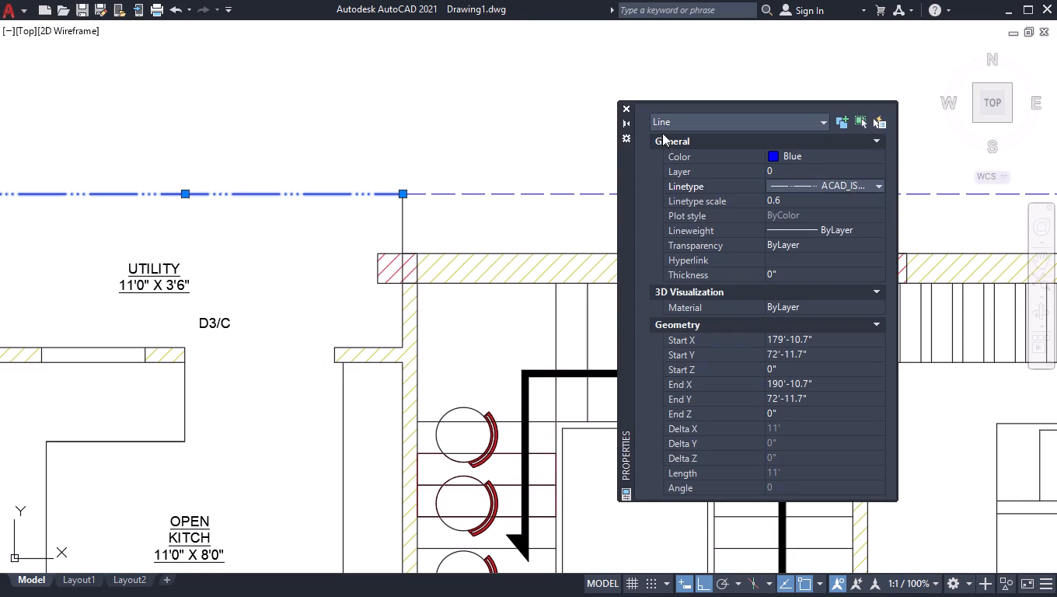
left_click(626, 111)
left_click(672, 120, "shift")
left_click(313, 185, "shift")
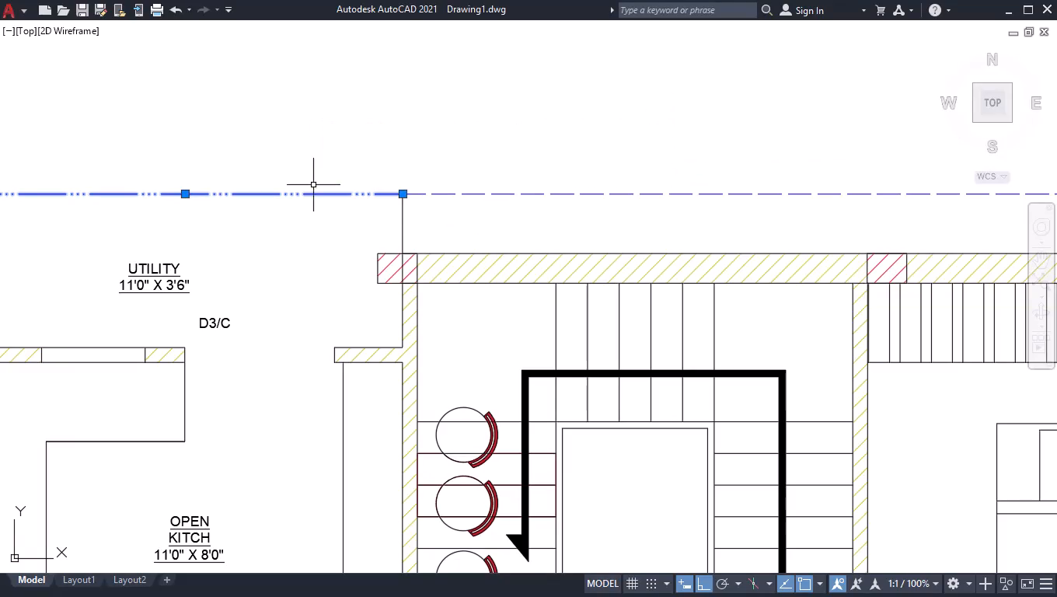
left_click(372, 162, "shift")
left_click(316, 211)
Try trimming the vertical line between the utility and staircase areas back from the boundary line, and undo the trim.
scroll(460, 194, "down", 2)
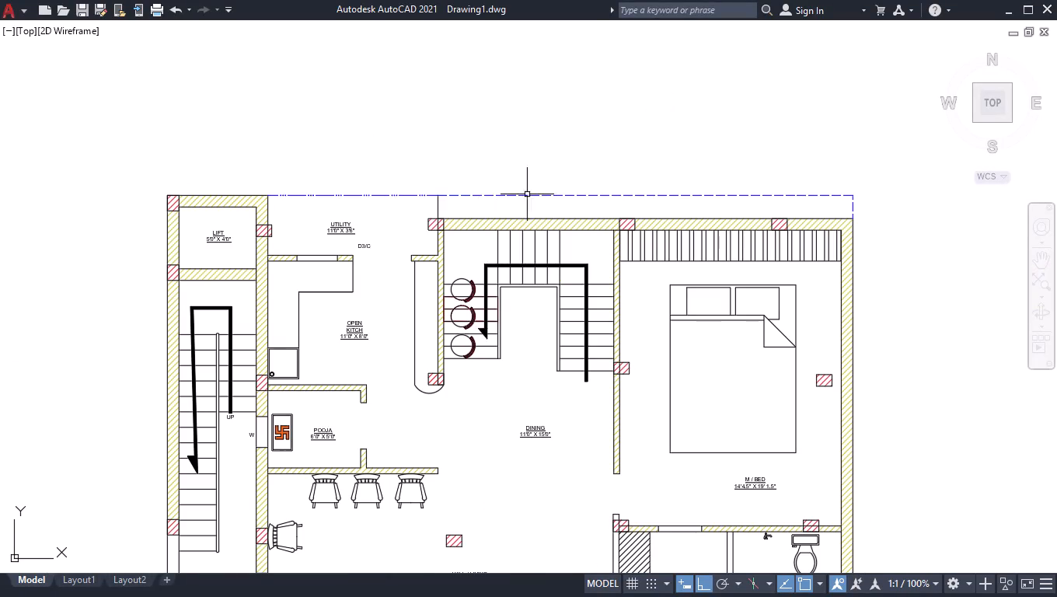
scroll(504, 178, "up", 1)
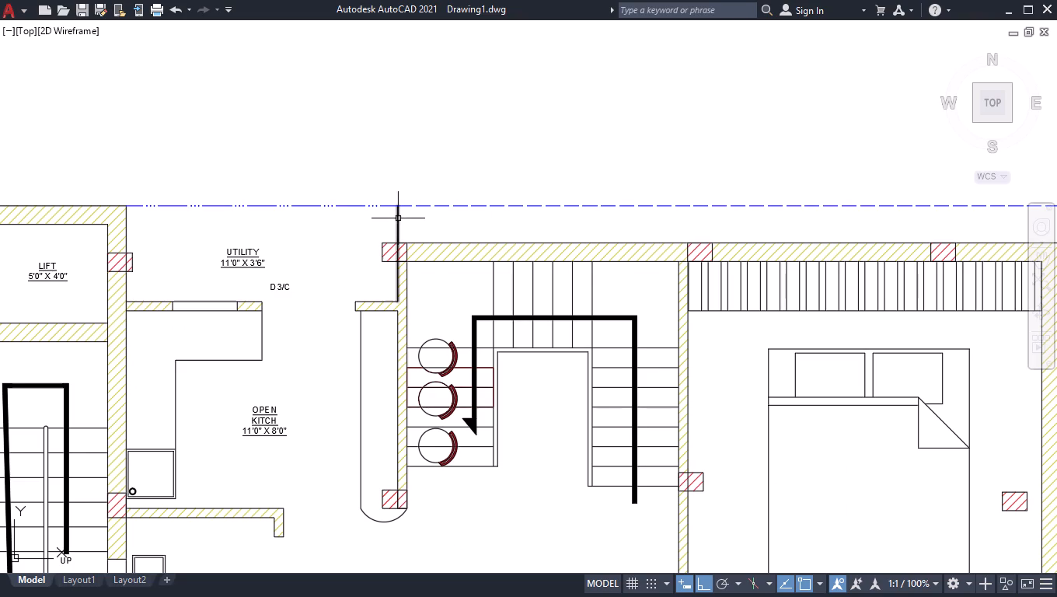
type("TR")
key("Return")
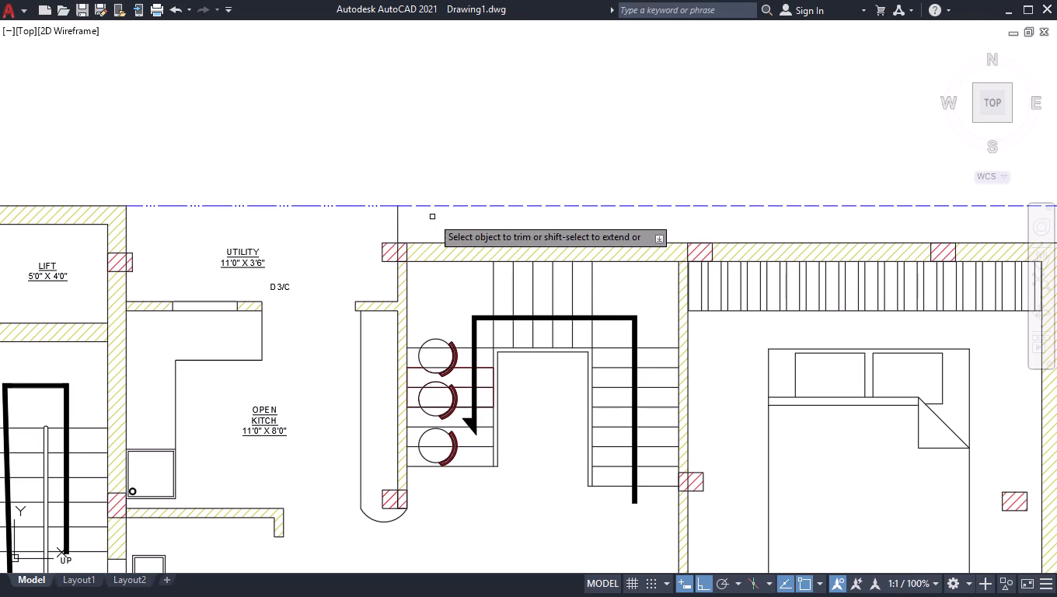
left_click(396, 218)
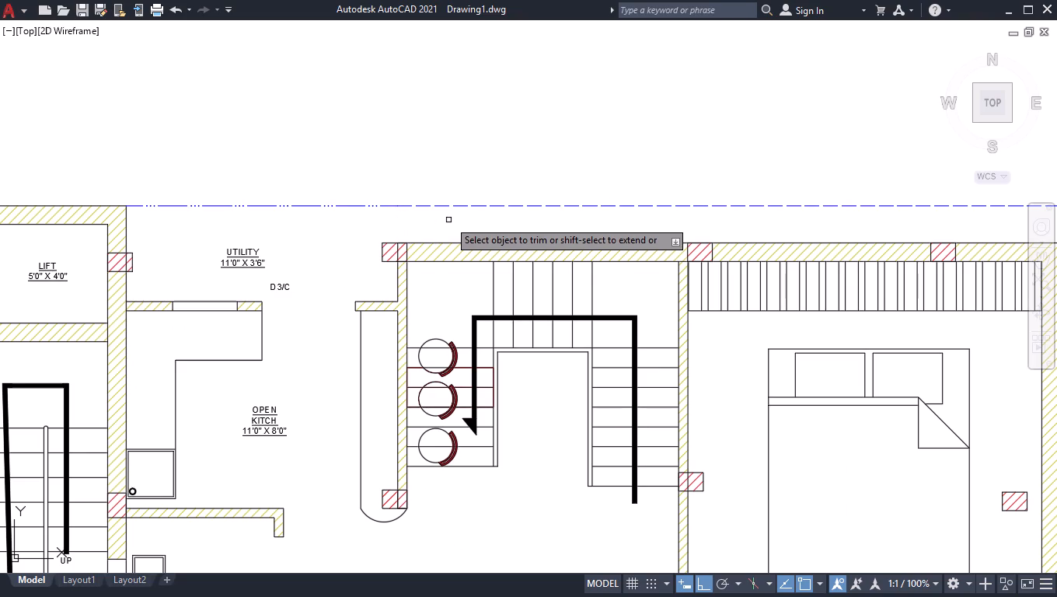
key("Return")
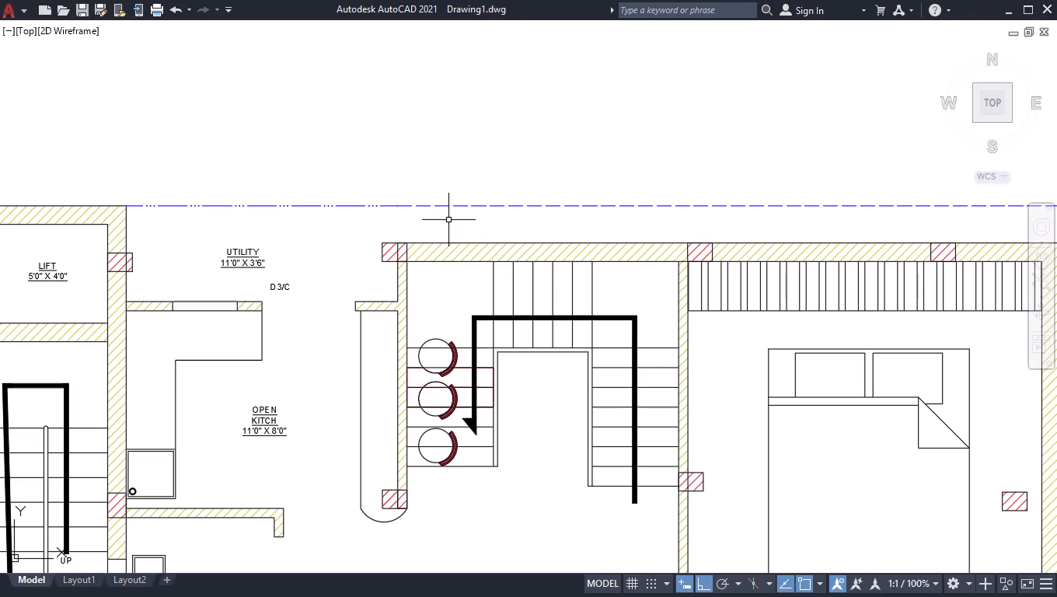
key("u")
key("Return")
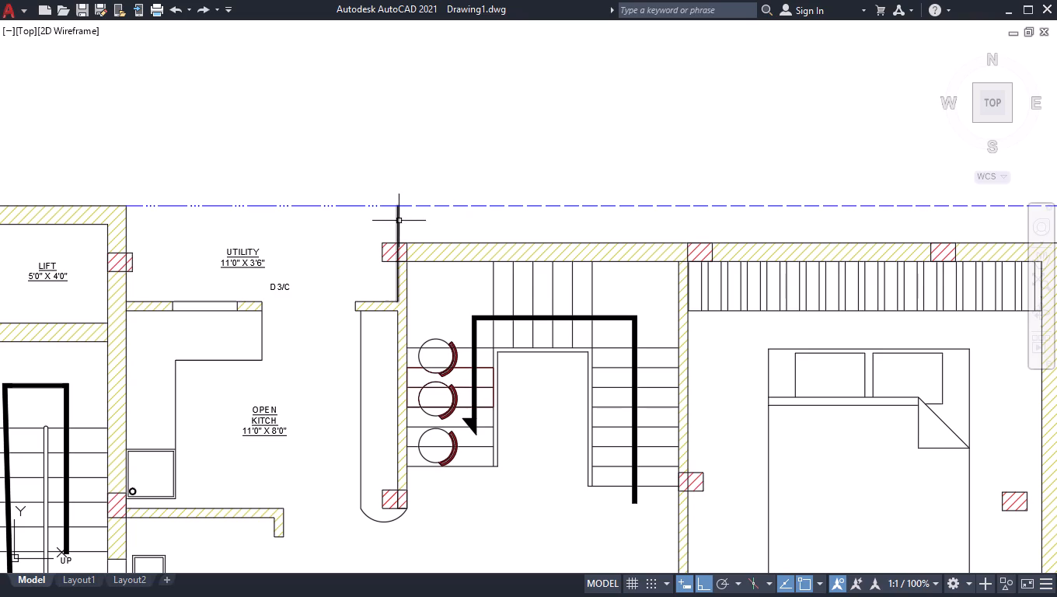
Break the vertical line between the utility and staircase areas at a single point on the column's outer edge.
scroll(429, 216, "up", 2)
type("BR")
key("Down")
key("Return")
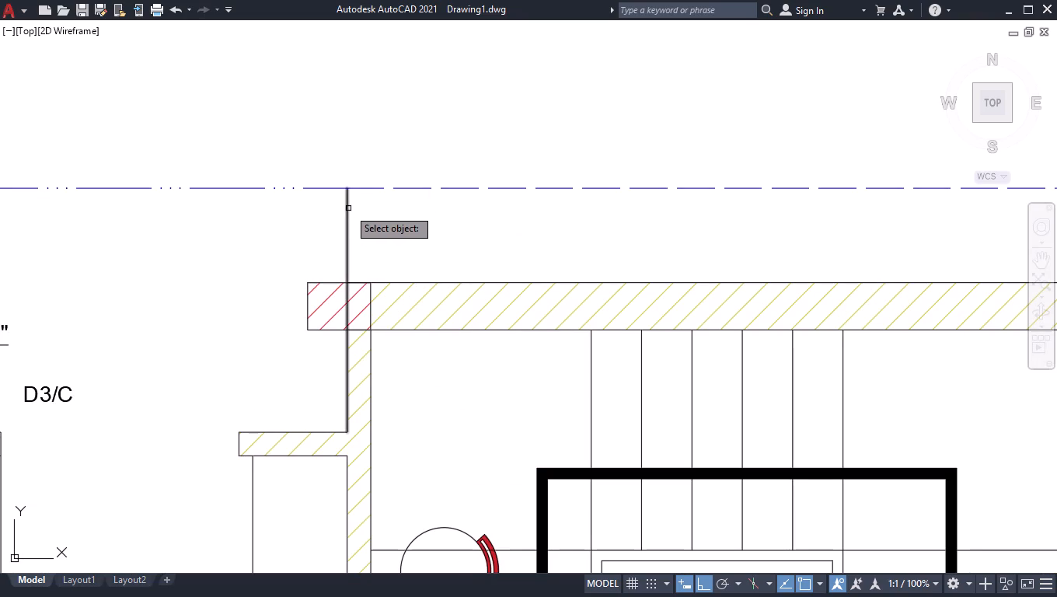
left_click(348, 208)
left_click(349, 281)
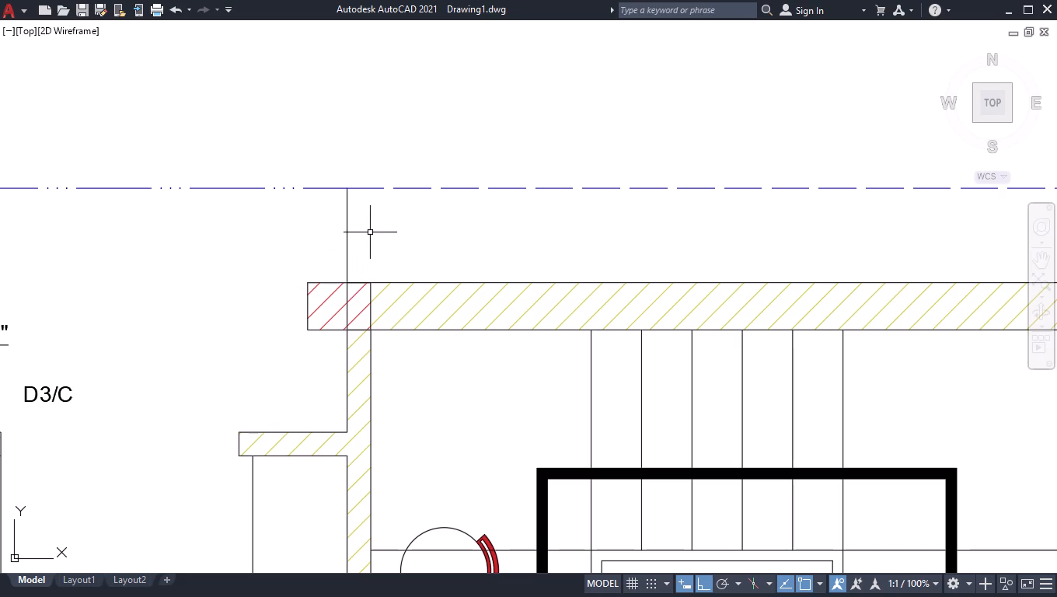
Assign linetype ACAD_ISO02W100 and colour Blue to the short vertical segment between the column and the boundary line.
left_click(376, 229)
left_click(277, 238)
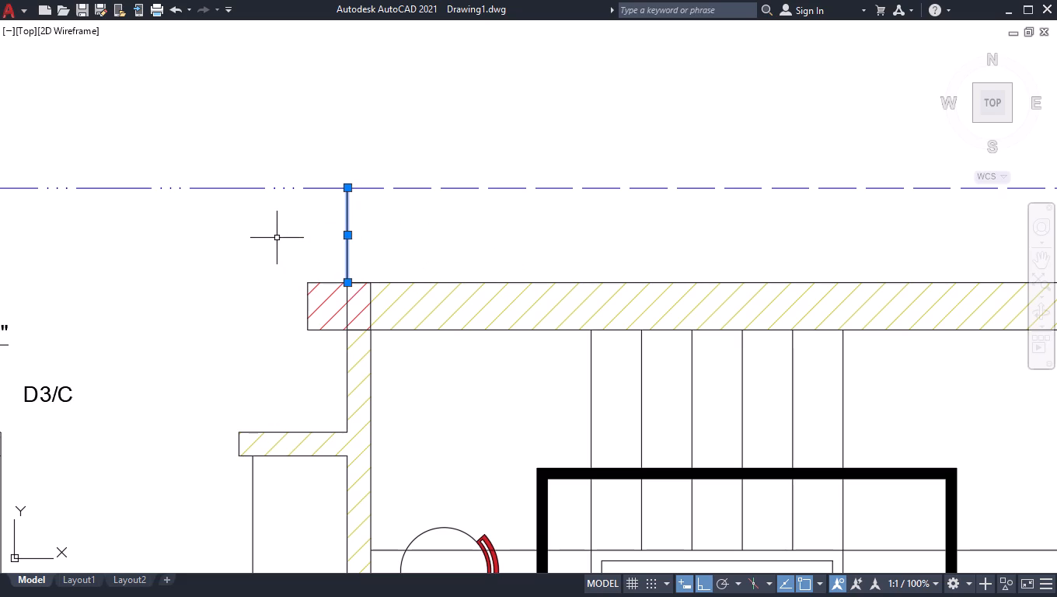
key("ctrl+1")
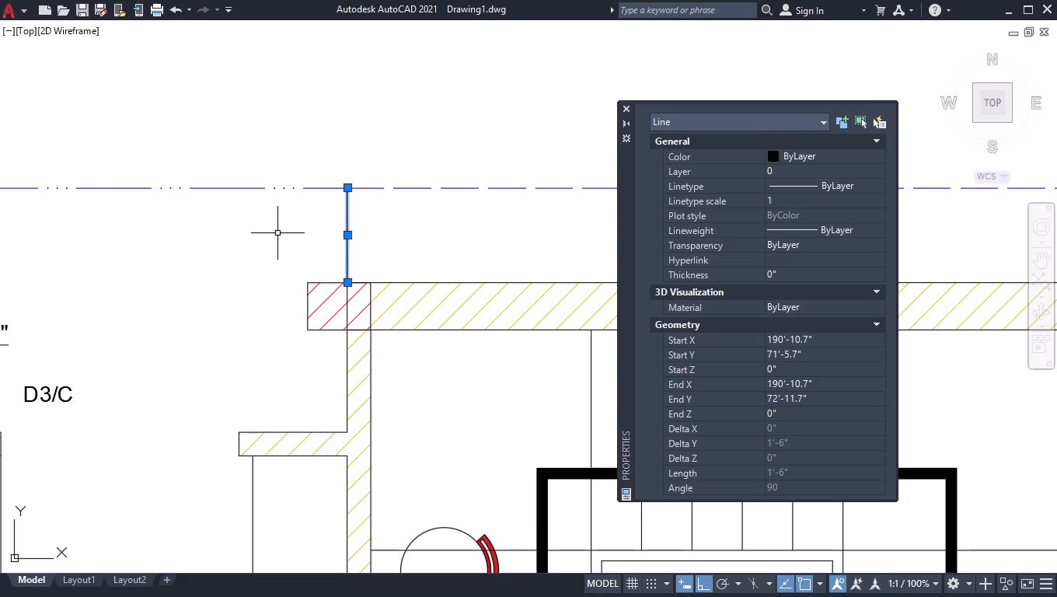
left_click(848, 188)
left_click(834, 187)
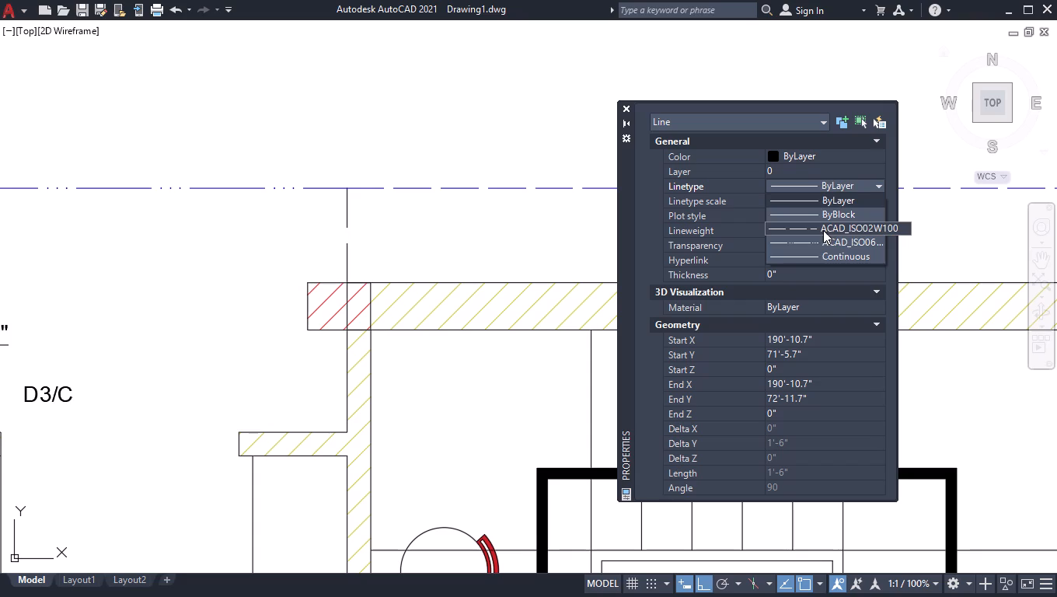
left_click(823, 230)
left_click(785, 154)
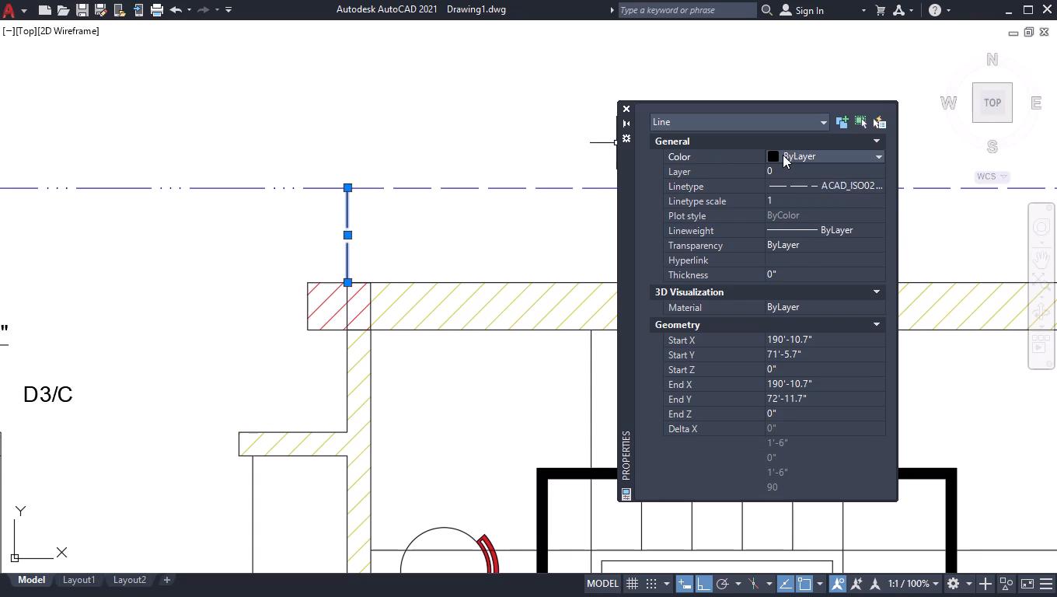
left_click(782, 156)
left_click(792, 256)
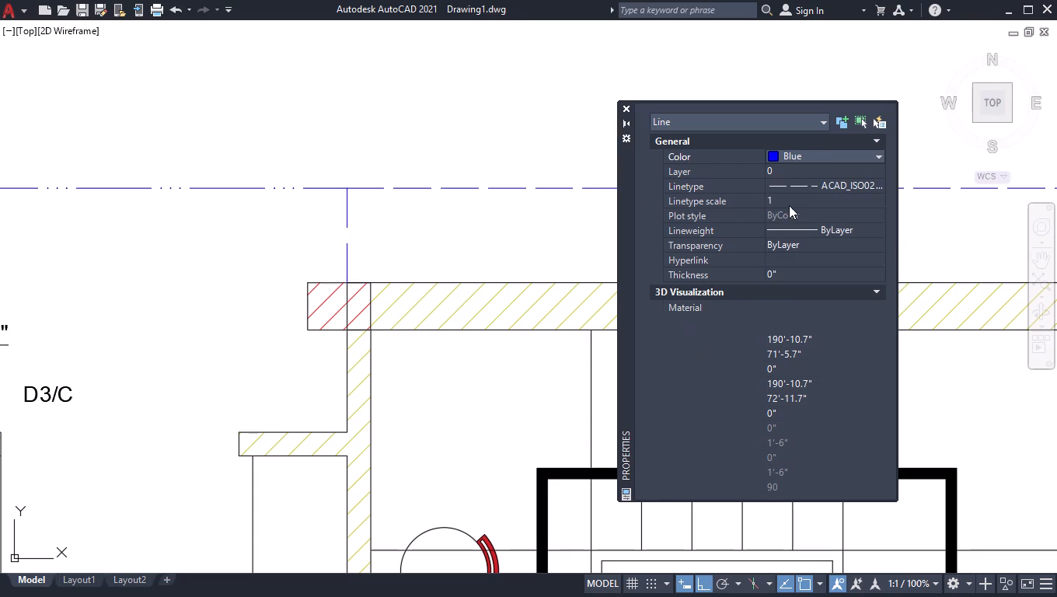
Try a linetype scale of 0.8 on the short vertical segment, settle on 0.5, and deselect it.
left_click(788, 197)
type("0.")
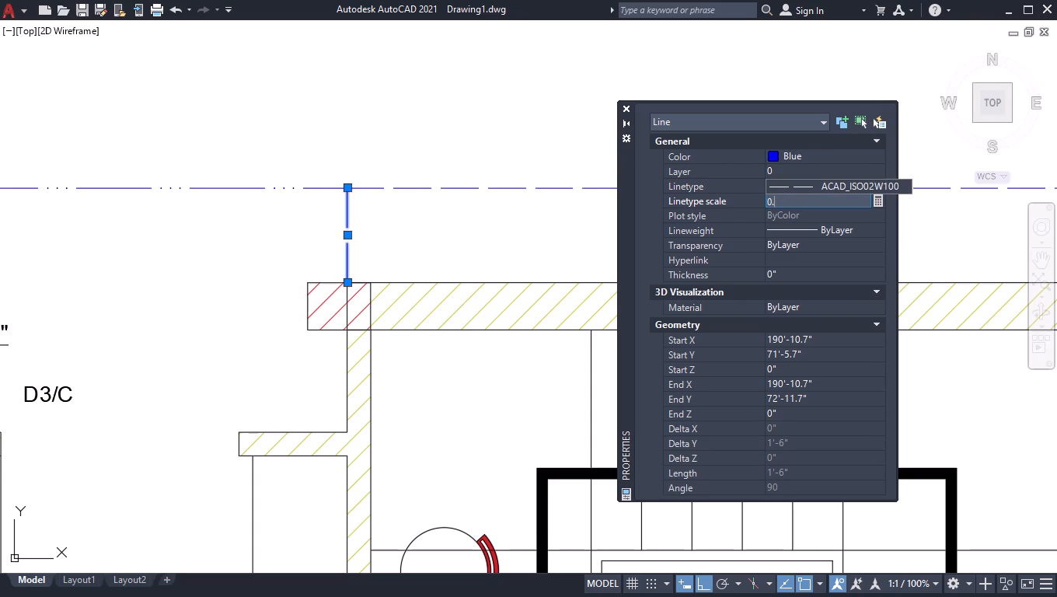
key("8")
key("Return")
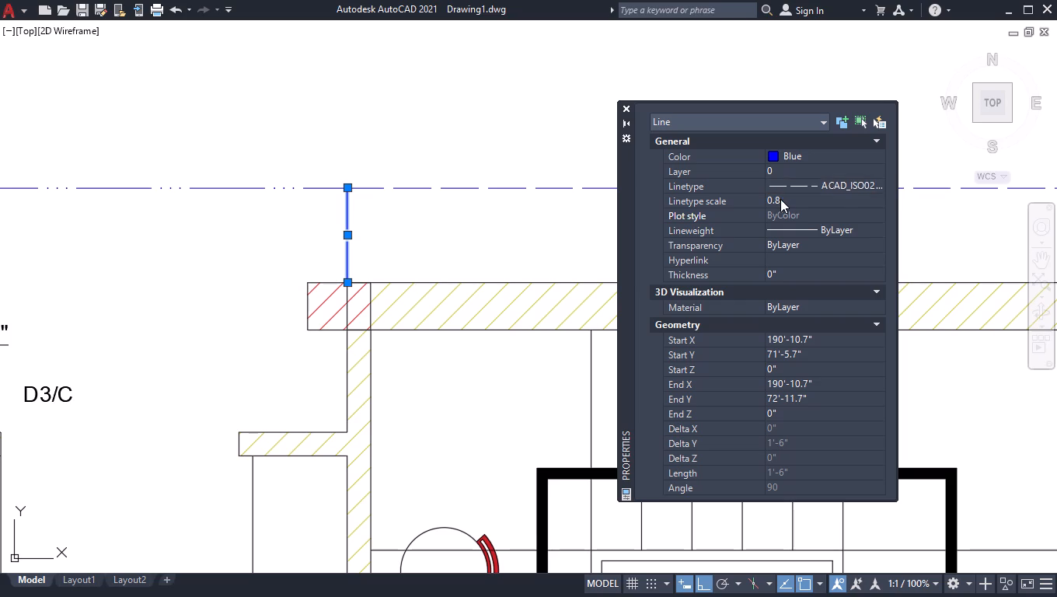
left_click(780, 199)
type("0.5")
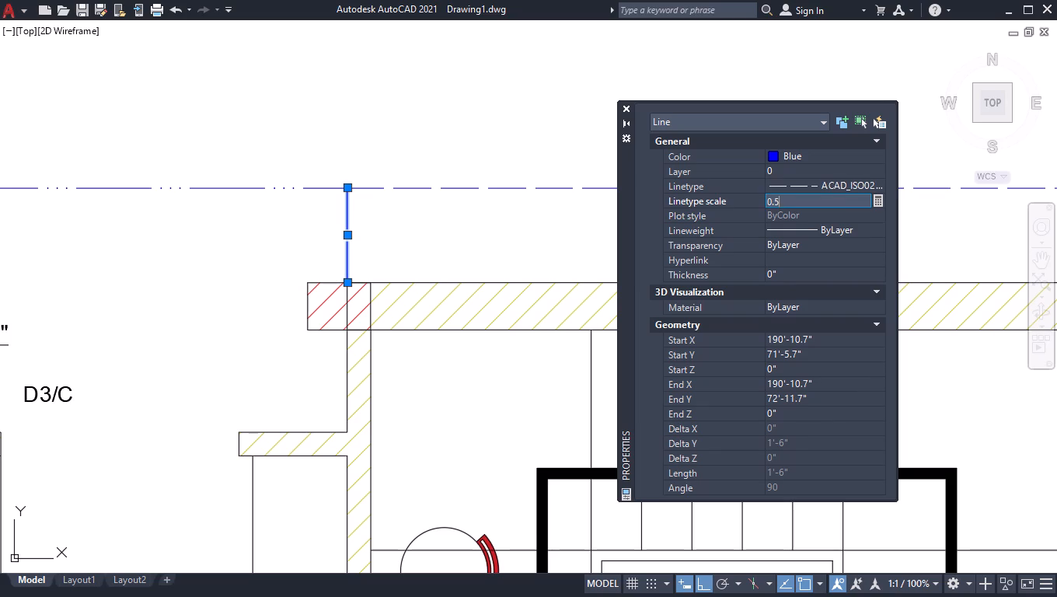
key("Return")
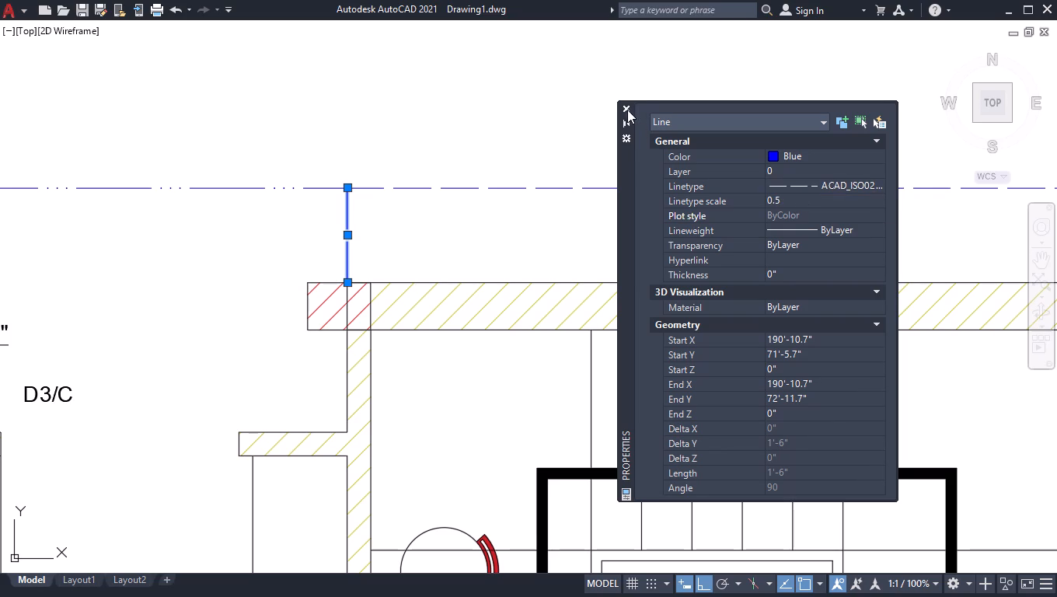
left_click(627, 110)
left_click(578, 127, "shift")
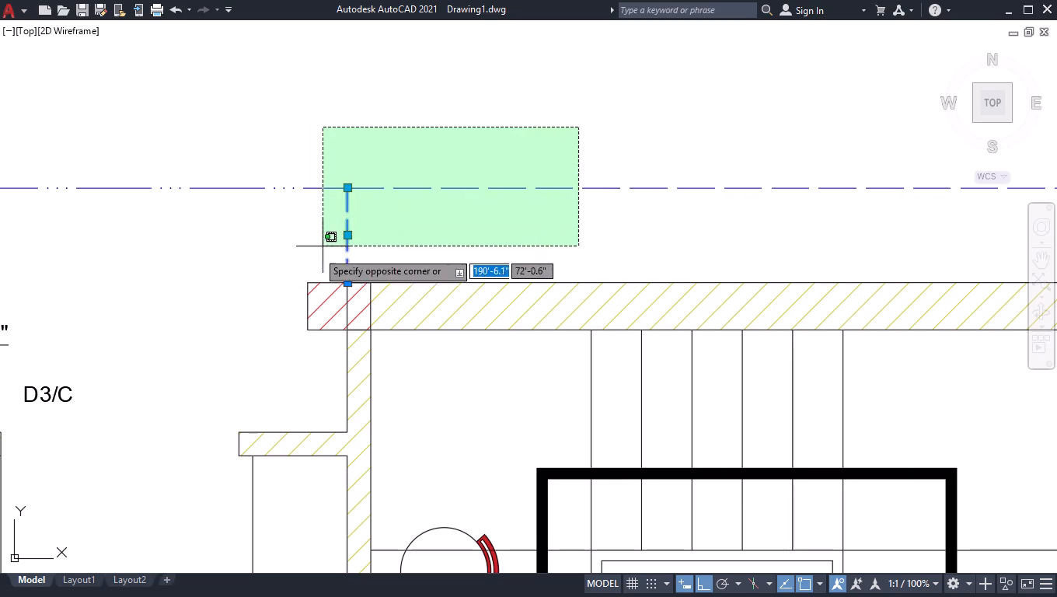
left_click(316, 253, "shift")
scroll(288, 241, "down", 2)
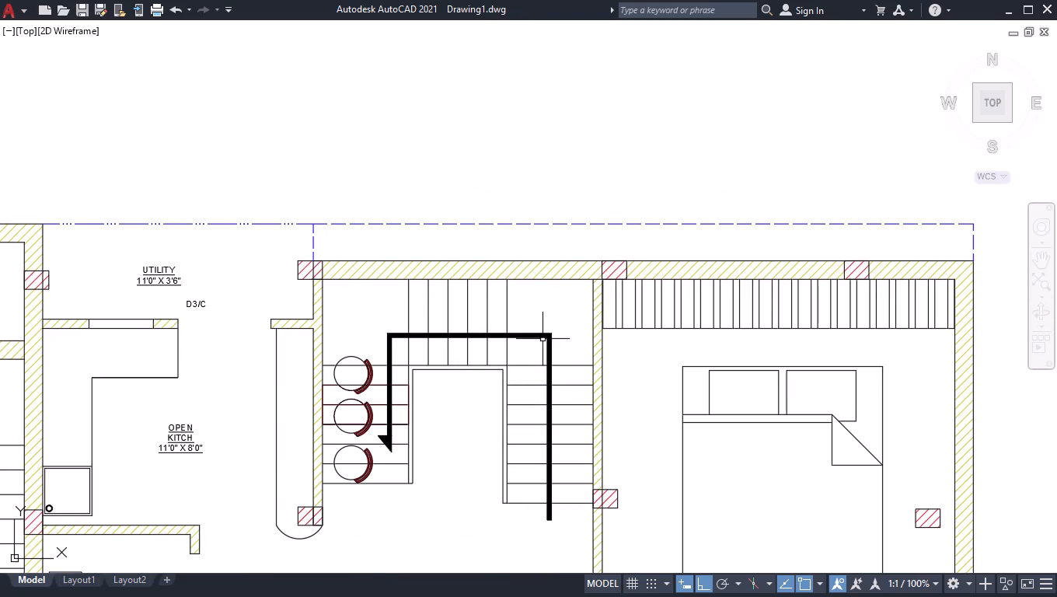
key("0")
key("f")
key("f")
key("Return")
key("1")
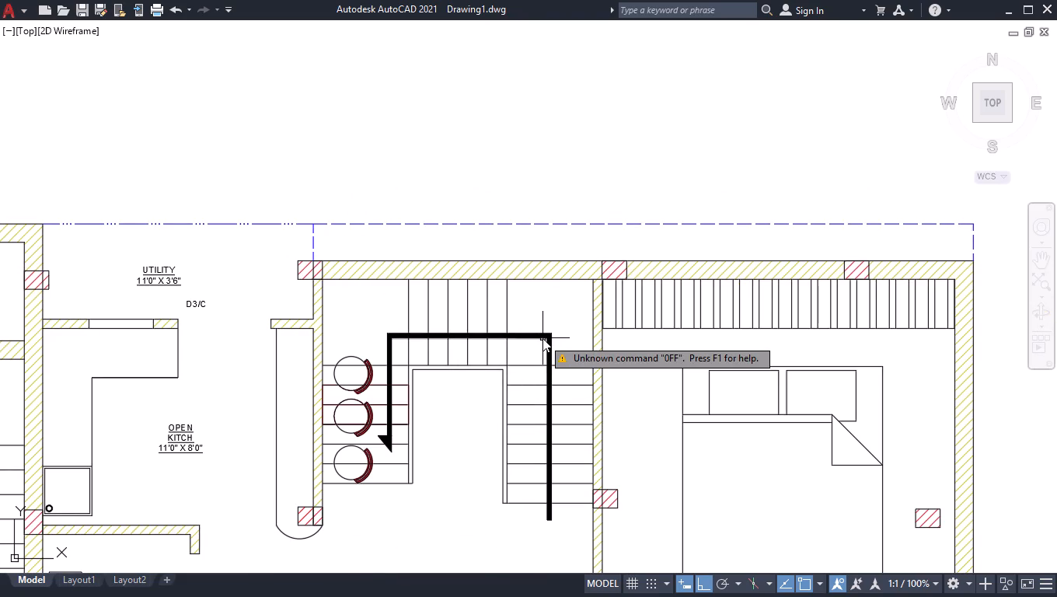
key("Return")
Offset the utility boundary line and the long dashed boundary line 1 inch inward, toward the house.
type("OF")
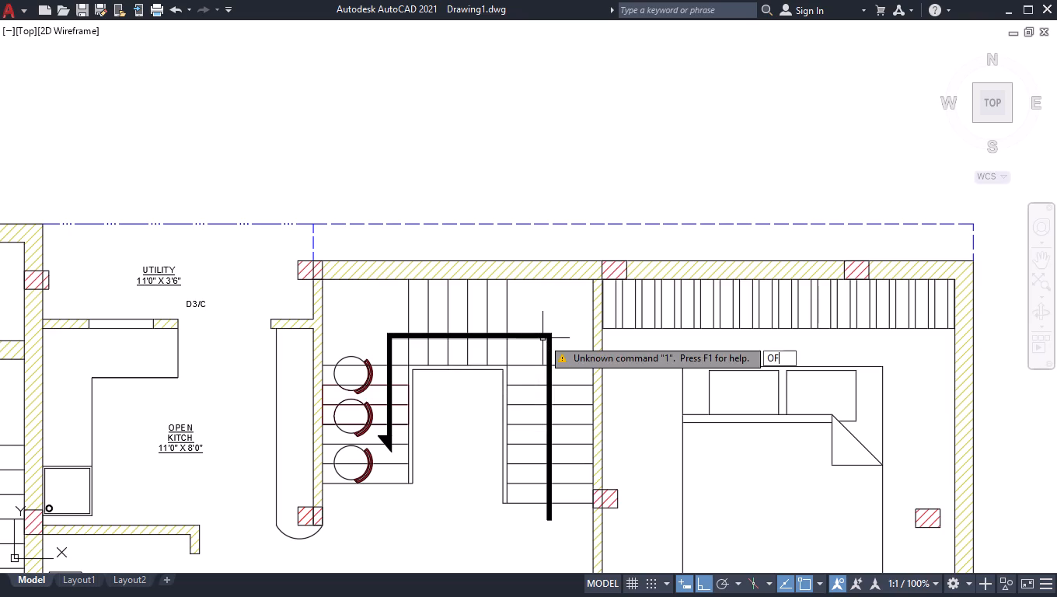
key("f")
key("Return")
key("1")
key("Return")
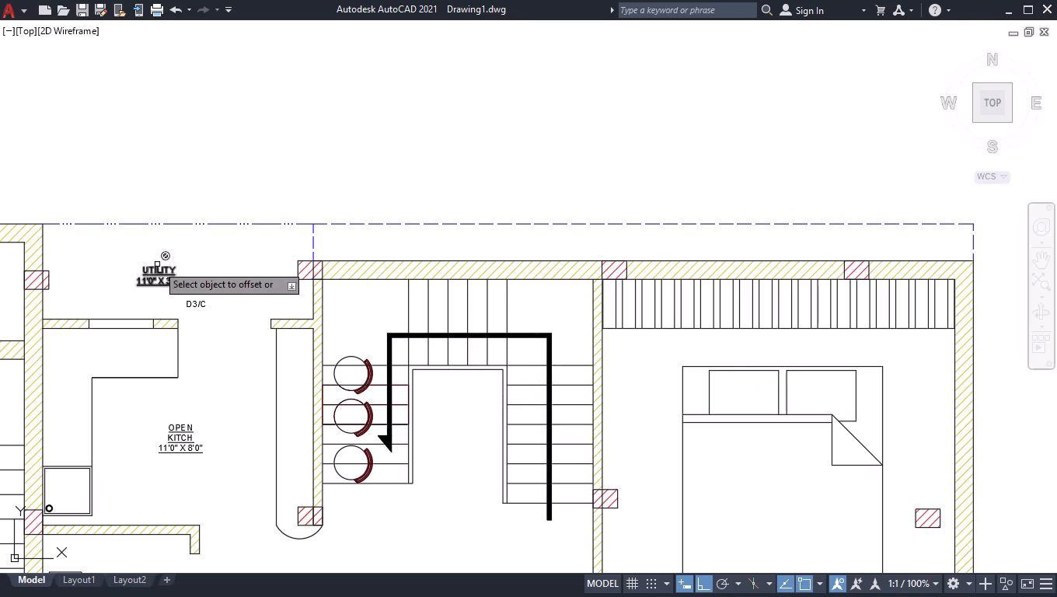
left_click(193, 223)
left_click(190, 236)
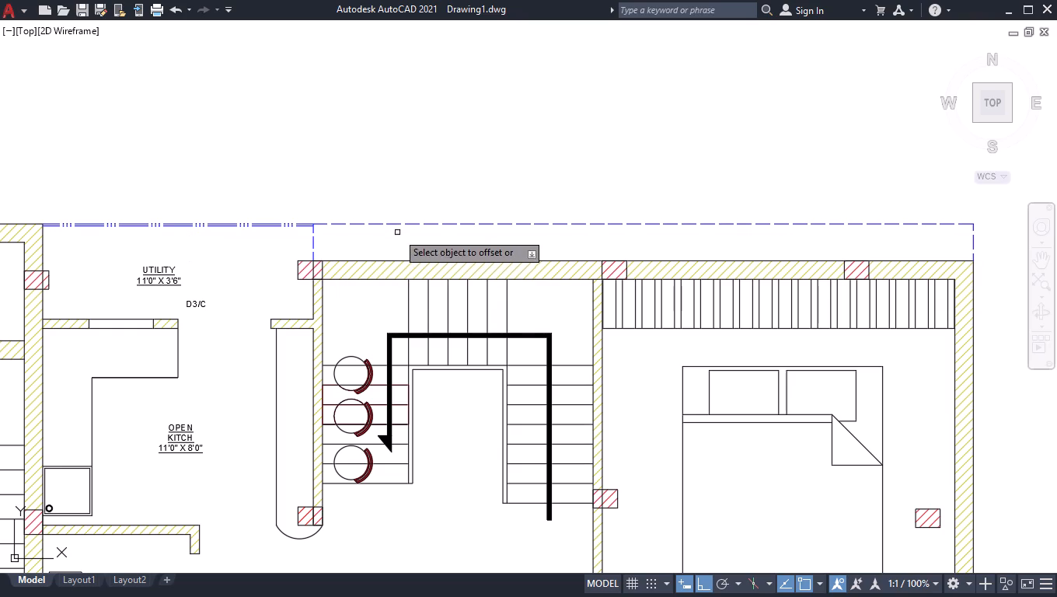
left_click(400, 225)
left_click(398, 236)
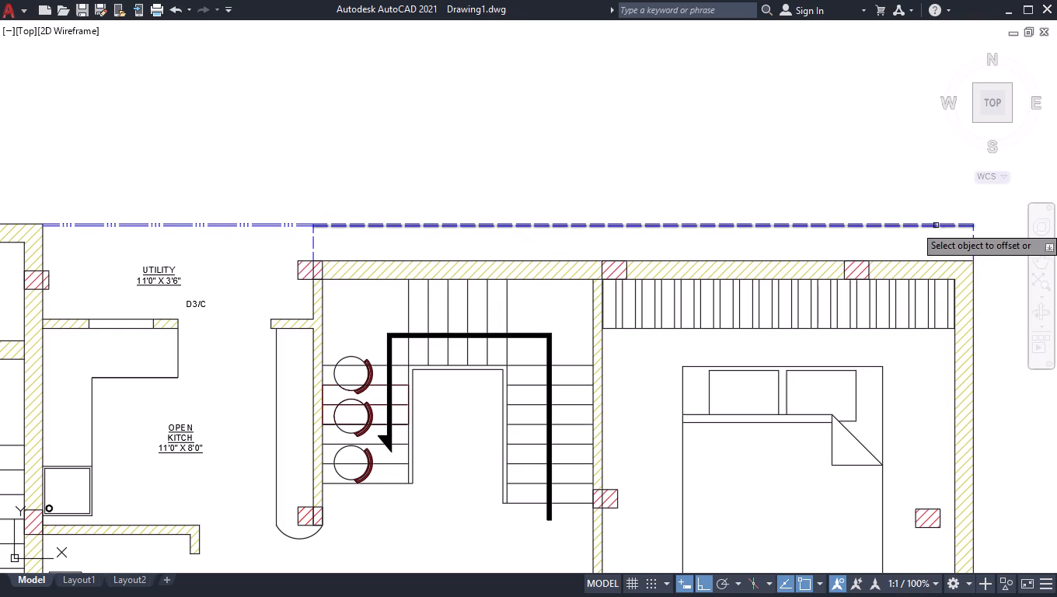
Offset the short dashed return at the master bedroom corner 1 inch inward.
scroll(943, 328, "up", 1)
scroll(410, 301, "down", 3)
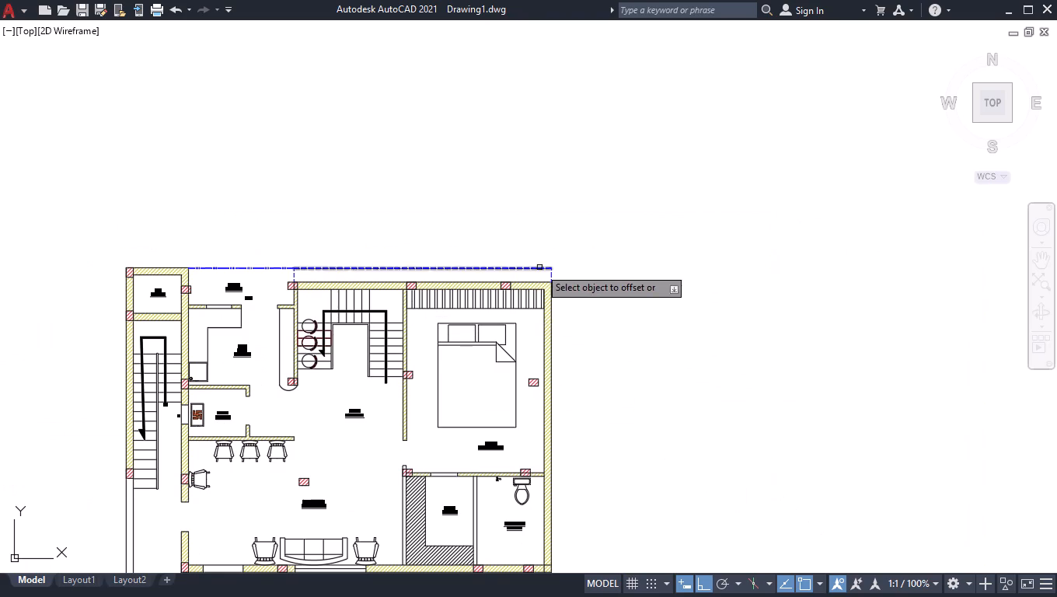
scroll(539, 267, "up", 5)
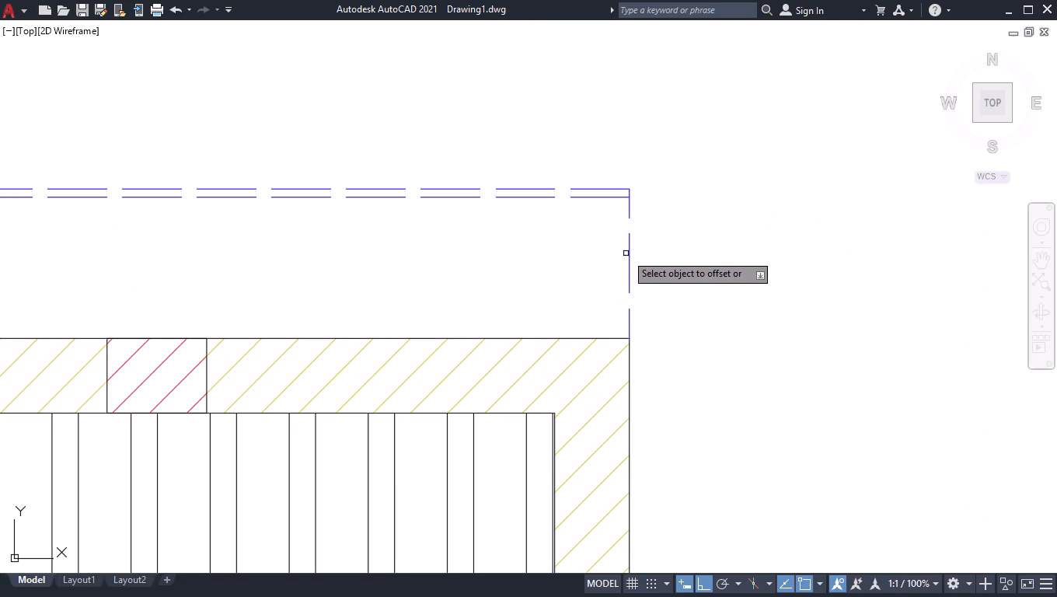
left_click(632, 250)
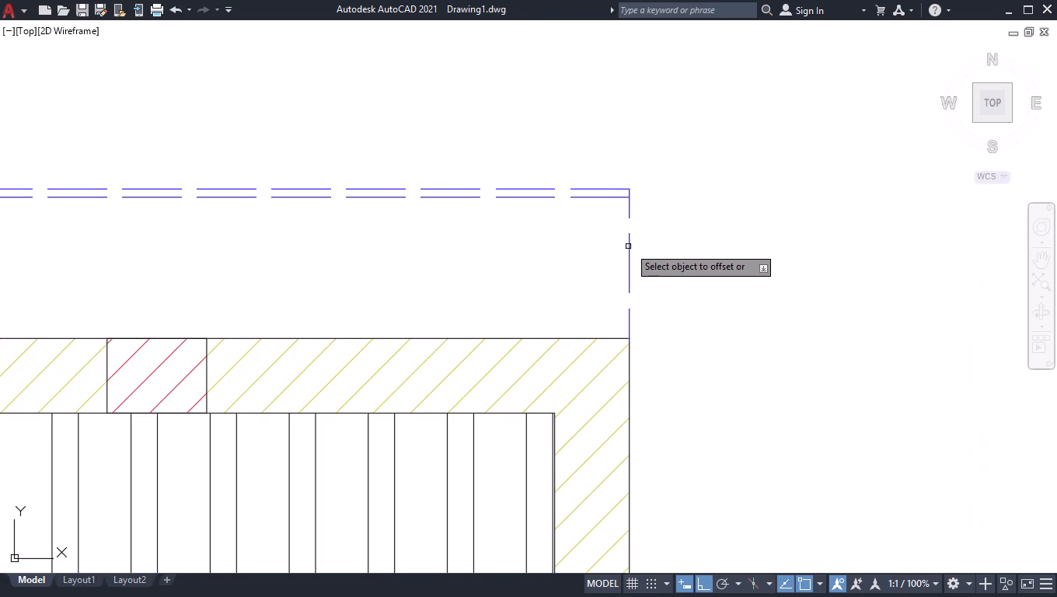
left_click(629, 246)
left_click(602, 252)
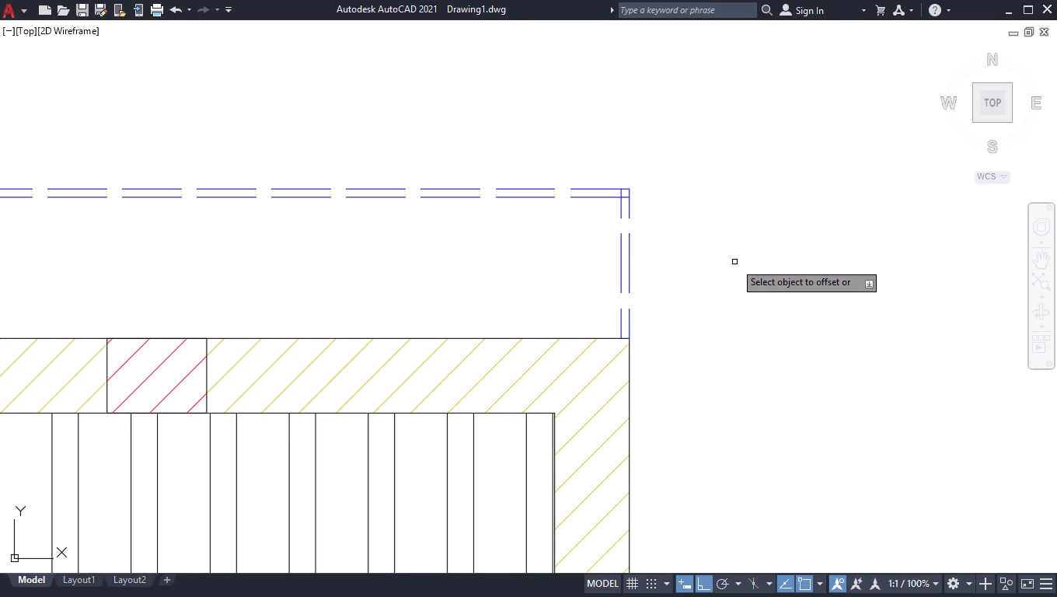
Offset the short dashed vertical line above the column 1 inch toward the utility side and finish offsetting.
scroll(734, 262, "down", 4)
scroll(281, 250, "up", 3)
scroll(393, 290, "up", 1)
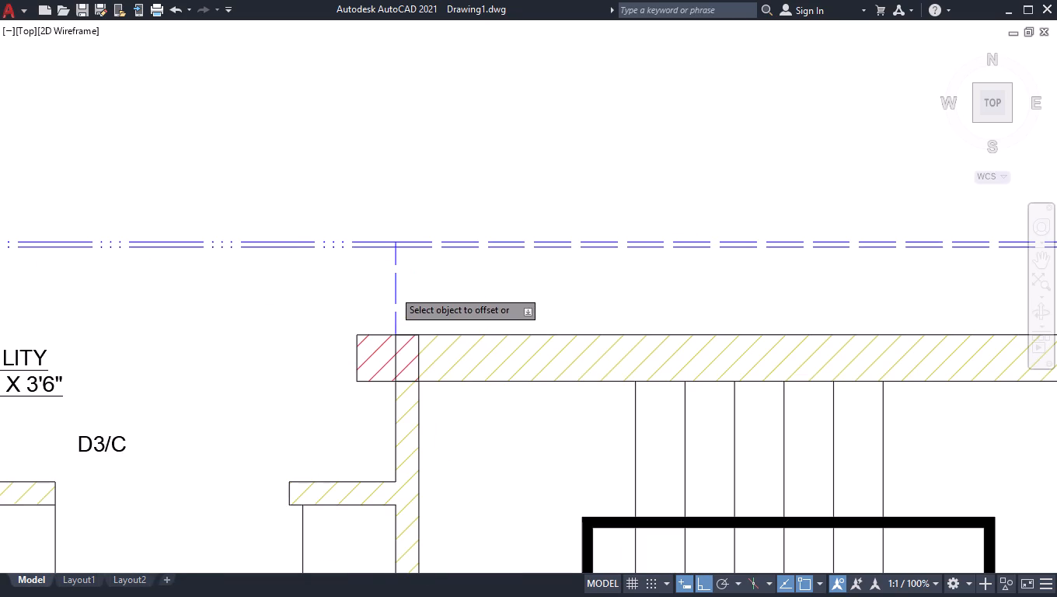
scroll(393, 290, "up", 1)
left_click(398, 273)
left_click(327, 267)
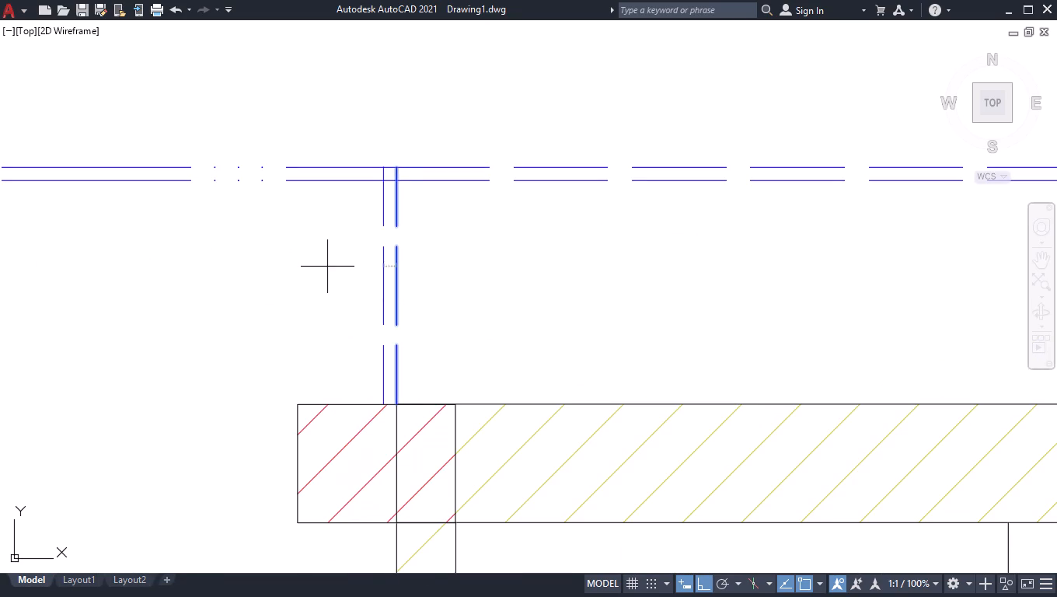
key("Return")
Trim the overlapping inner line pieces where the doubled vertical line above the column meets the doubled outer boundary.
key("t")
key("r")
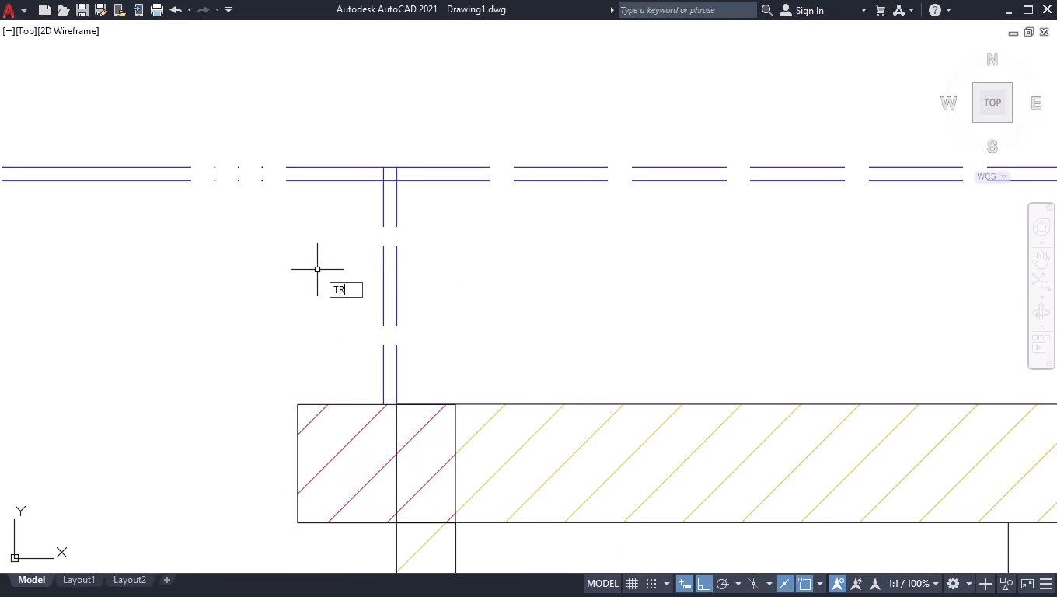
key("Return")
scroll(396, 176, "up", 3)
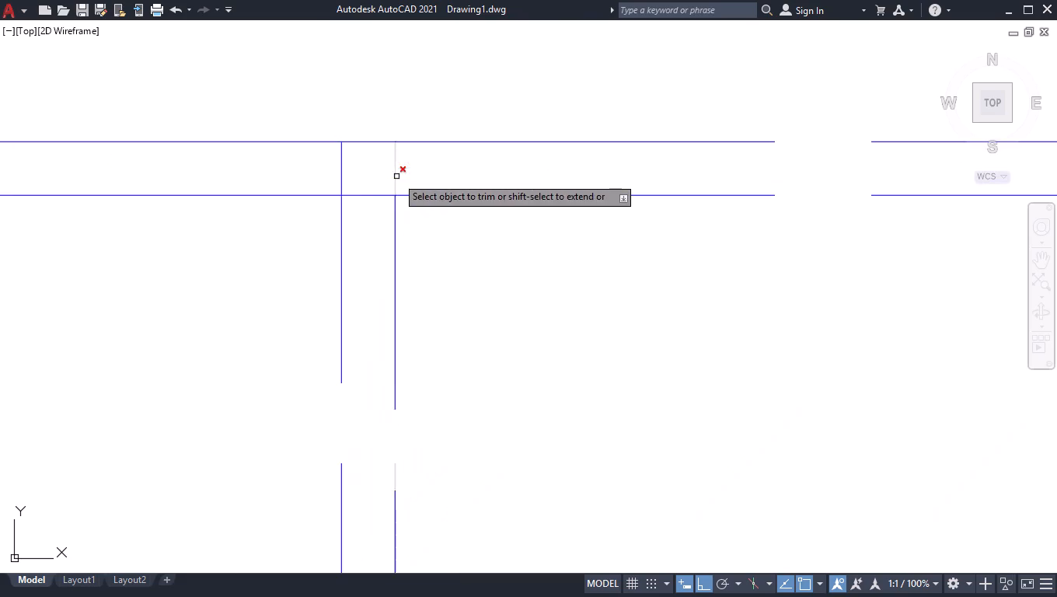
left_click(331, 157)
left_click(364, 217)
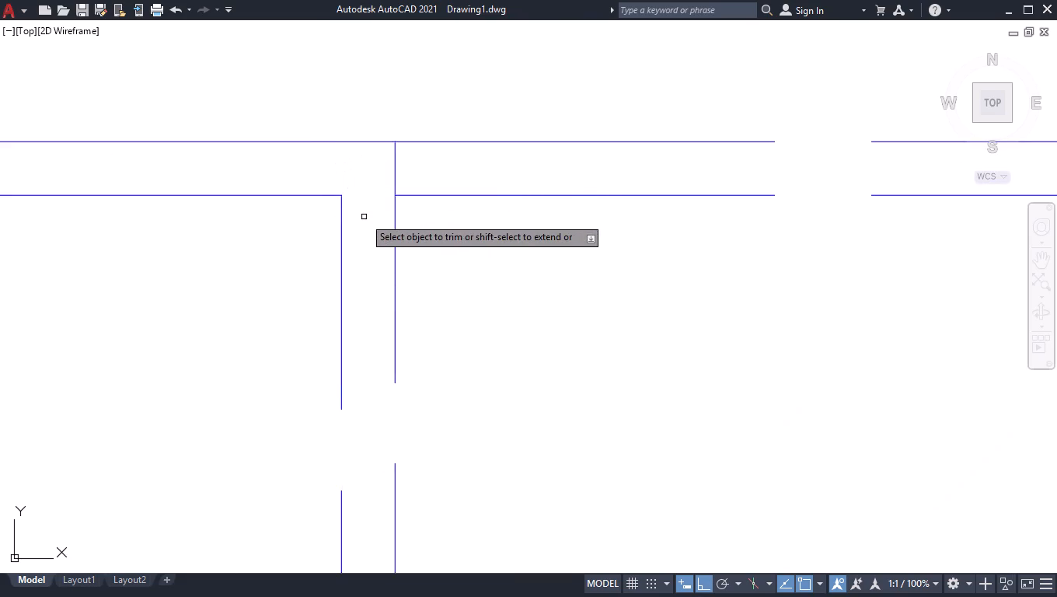
key("Return")
Change the colour of the doubled long dashed boundary and its short returns at the master bedroom corner to Red.
scroll(362, 217, "down", 2)
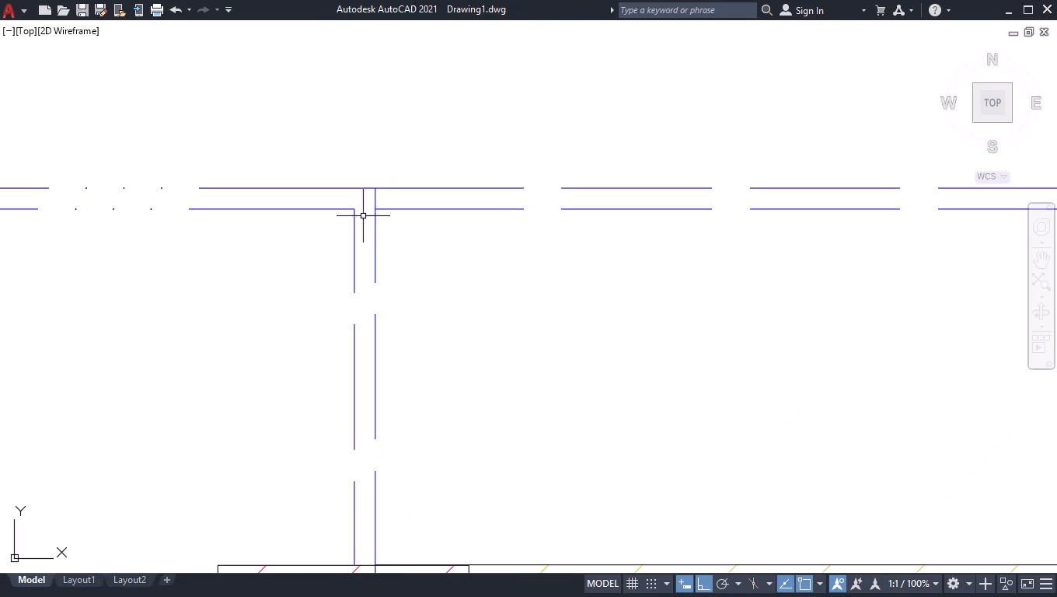
scroll(825, 187, "down", 3)
scroll(703, 240, "down", 2)
scroll(534, 363, "down", 2)
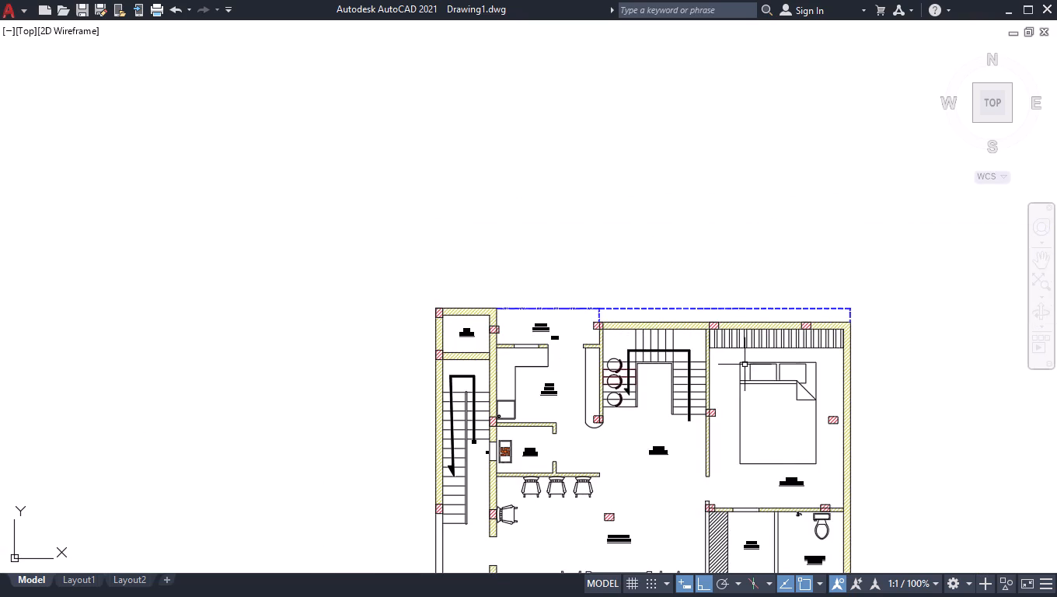
scroll(745, 357, "up", 2)
scroll(806, 245, "down", 1)
left_click(965, 217)
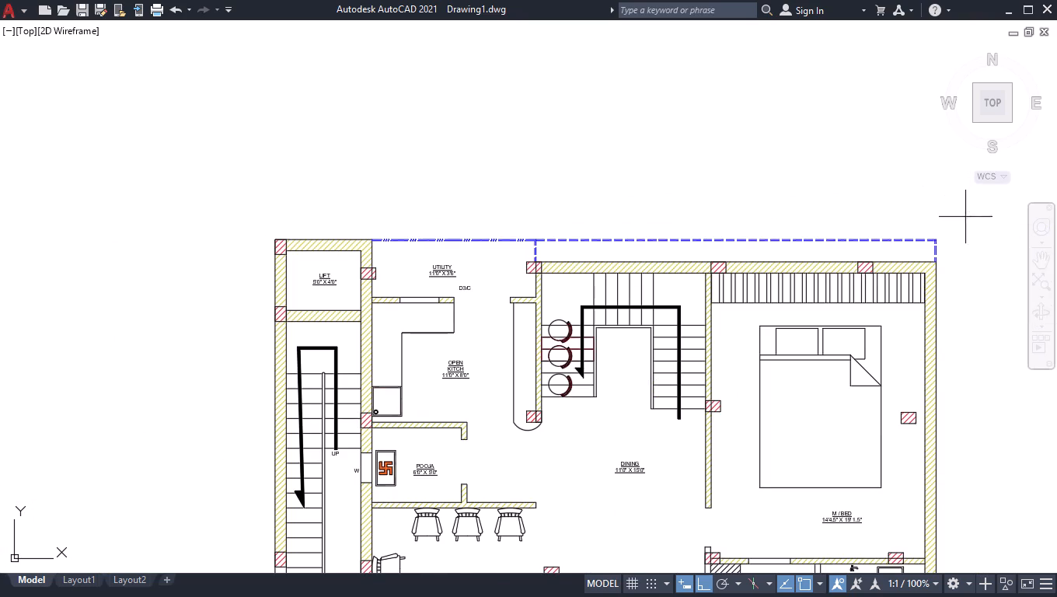
left_click(916, 250)
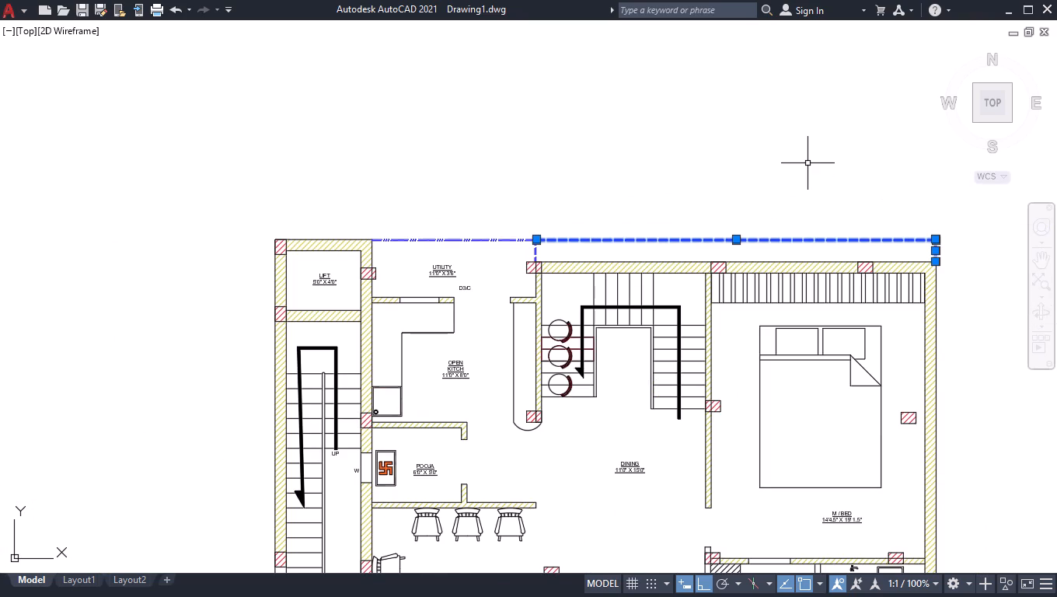
key("ctrl+1")
left_click(807, 162)
left_click(804, 159)
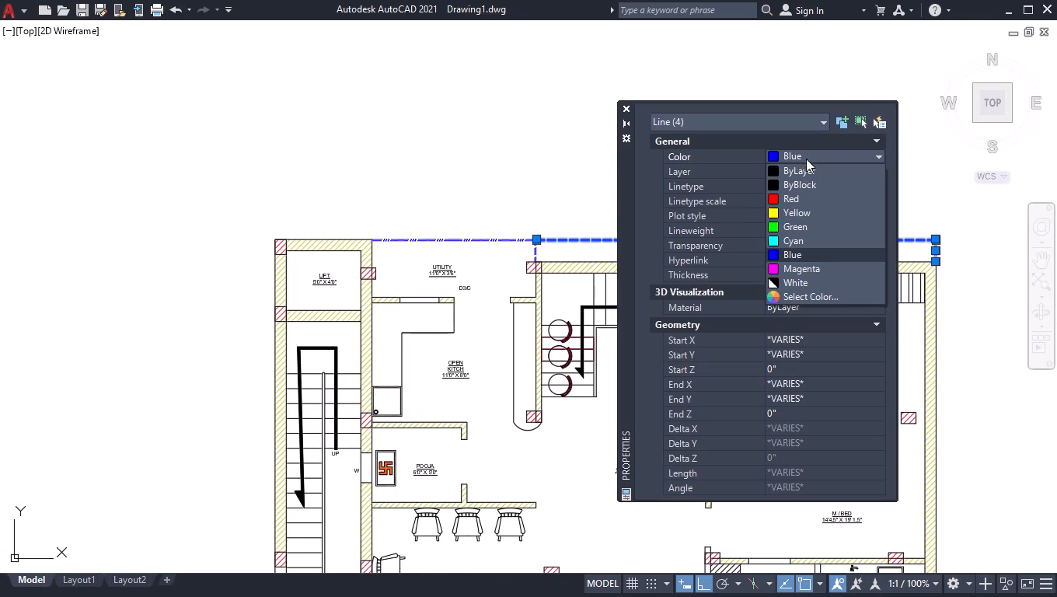
left_click(781, 197)
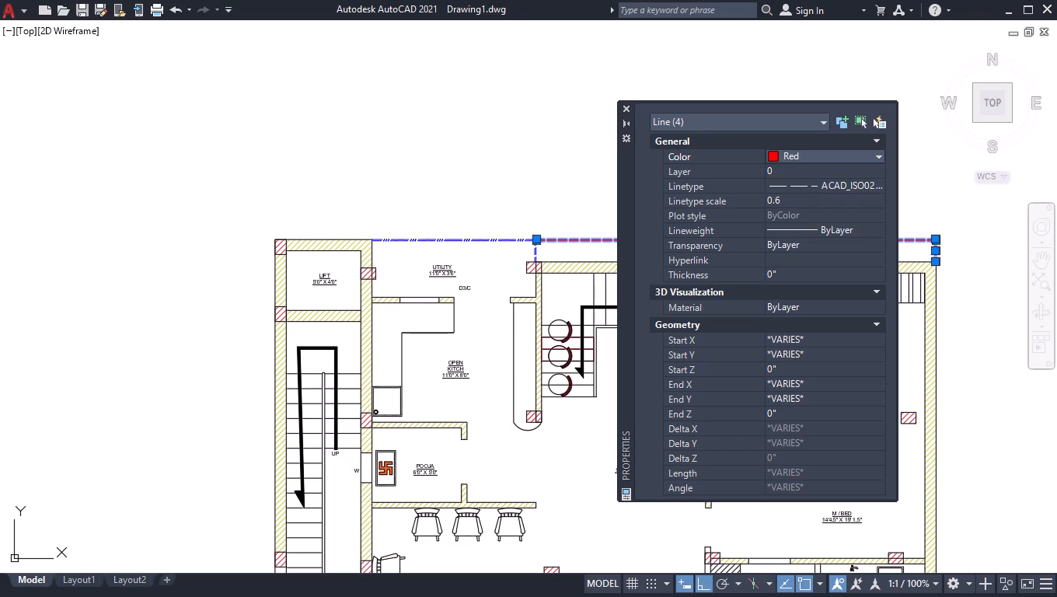
left_click(629, 109)
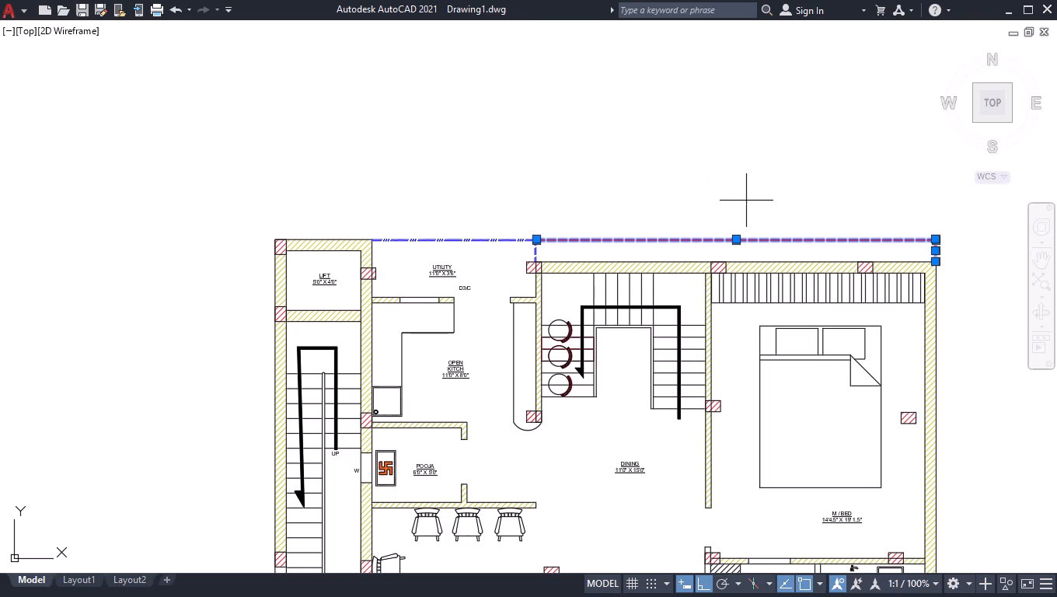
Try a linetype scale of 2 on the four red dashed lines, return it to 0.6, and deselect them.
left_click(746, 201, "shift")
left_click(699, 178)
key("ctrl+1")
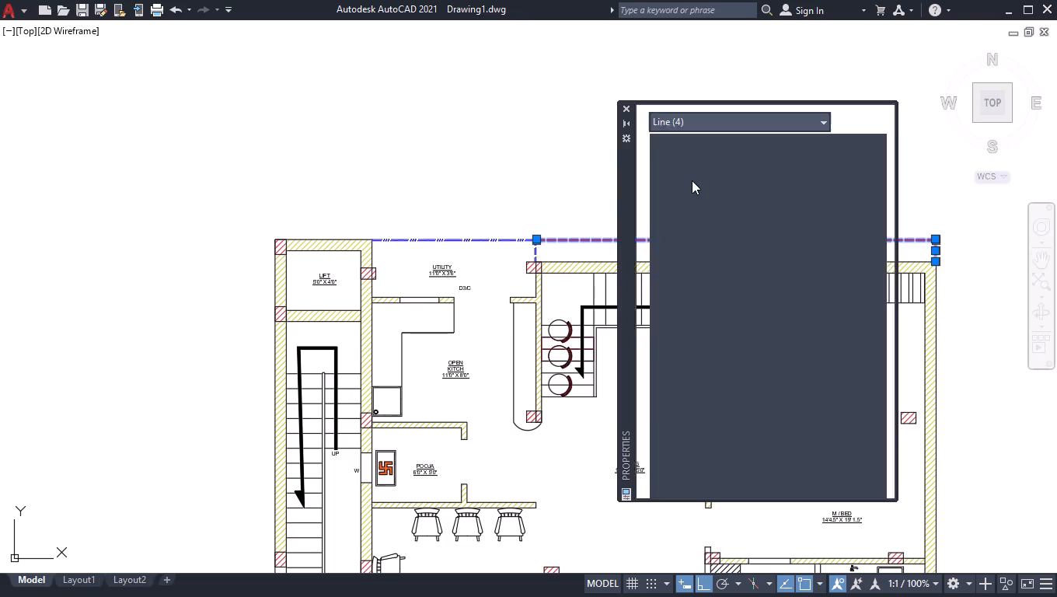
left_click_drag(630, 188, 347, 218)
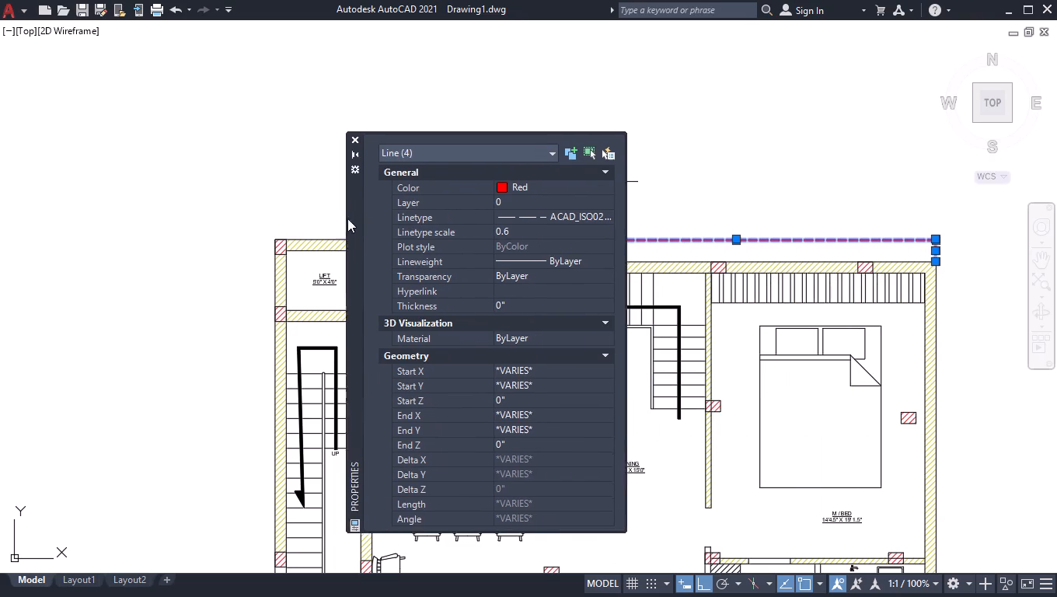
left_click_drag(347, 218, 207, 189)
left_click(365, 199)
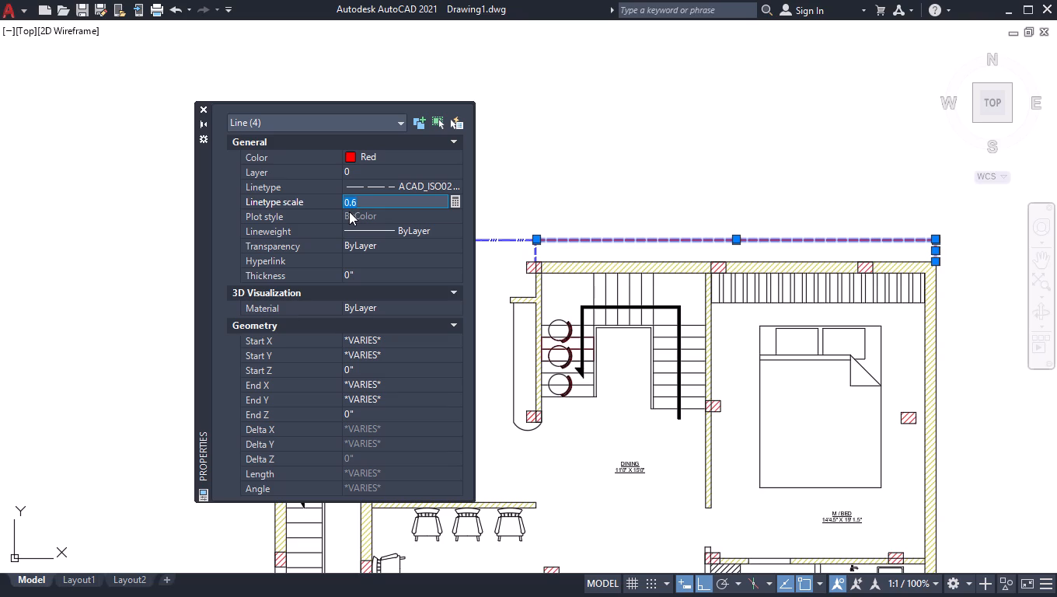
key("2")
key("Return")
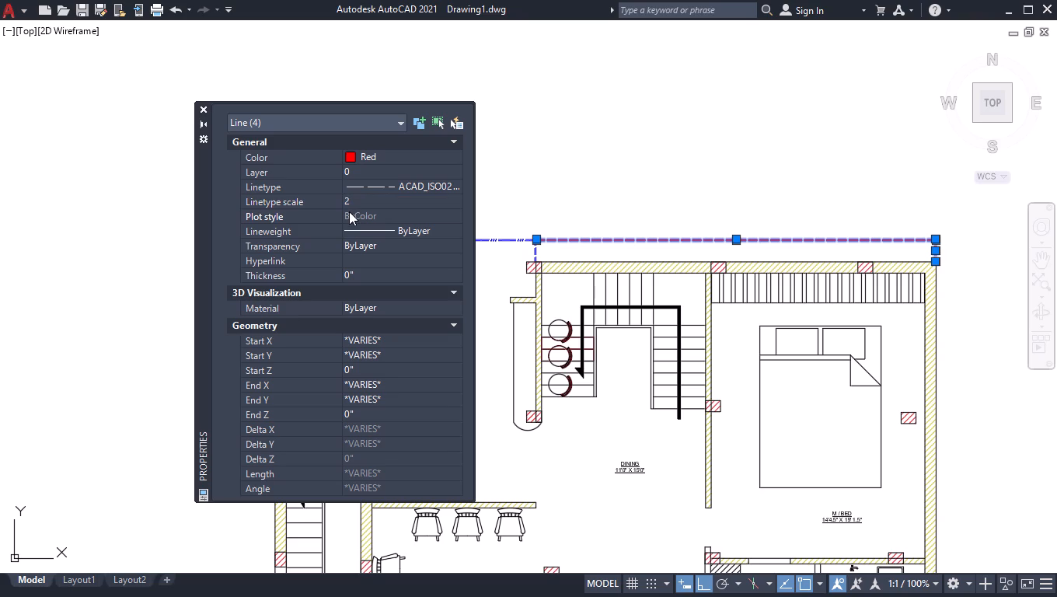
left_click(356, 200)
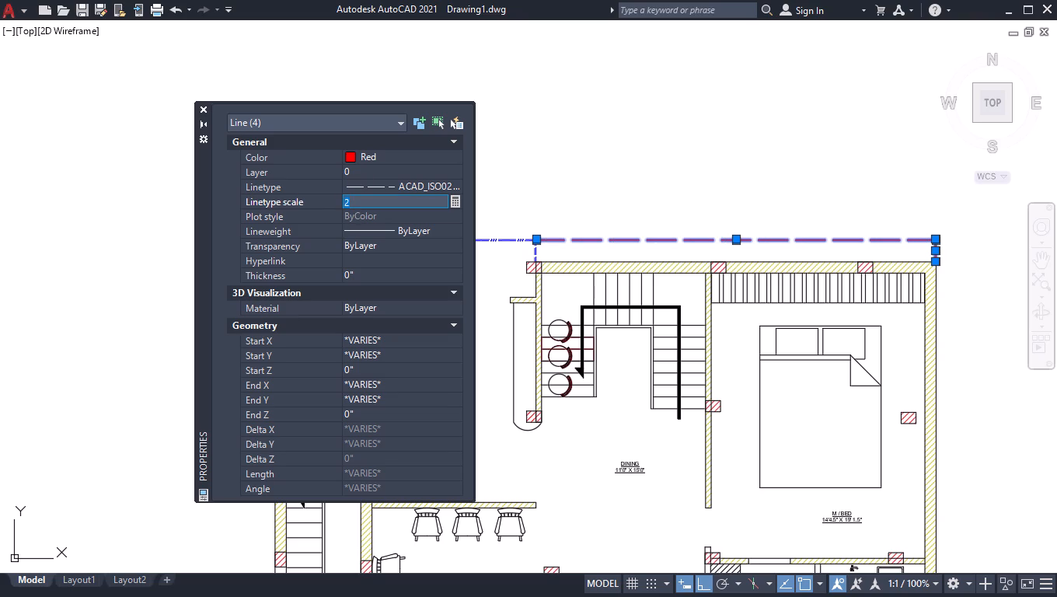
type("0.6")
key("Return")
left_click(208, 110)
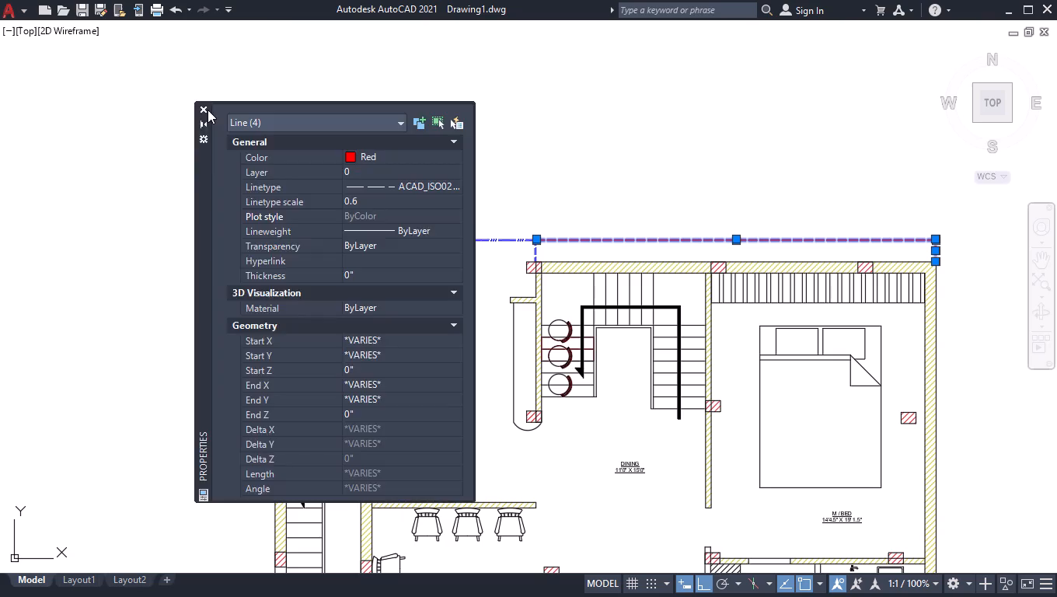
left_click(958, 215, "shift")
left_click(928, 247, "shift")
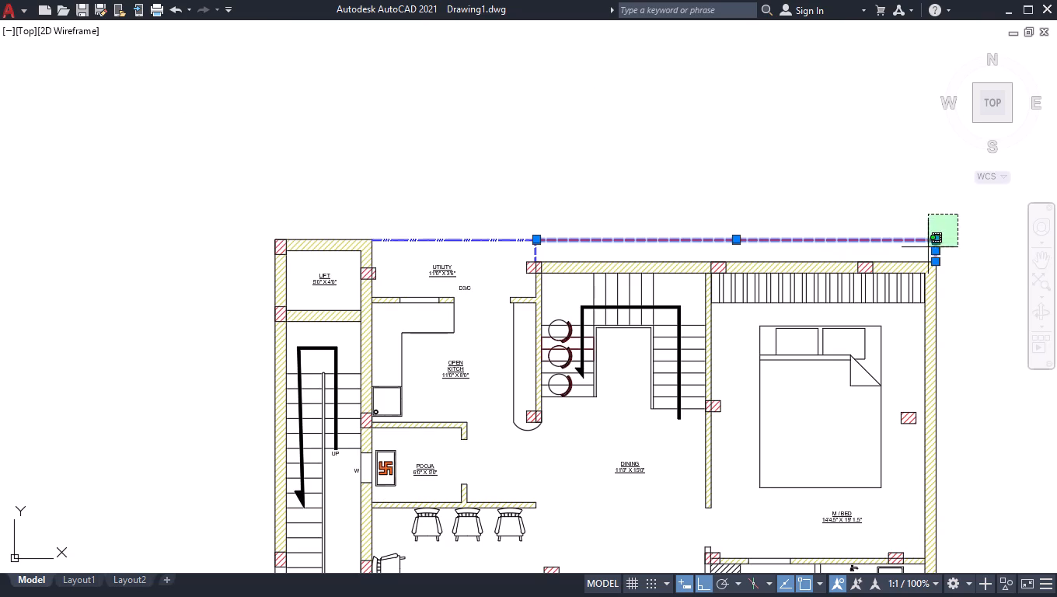
Start trimming and remove the hatch from the outer wall behind the dining-side staircase.
scroll(870, 239, "up", 1)
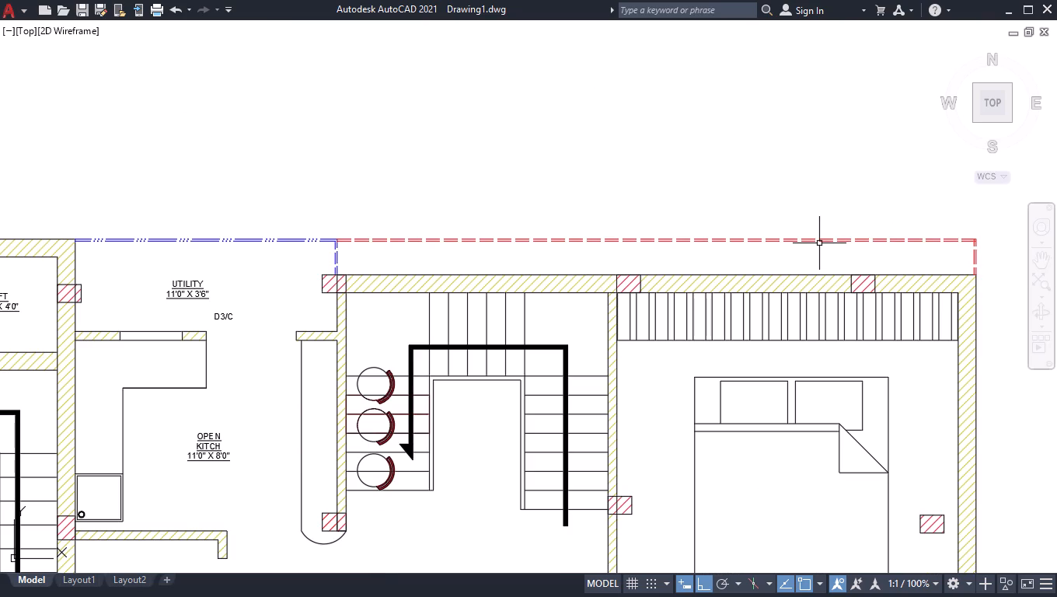
scroll(642, 223, "down", 1)
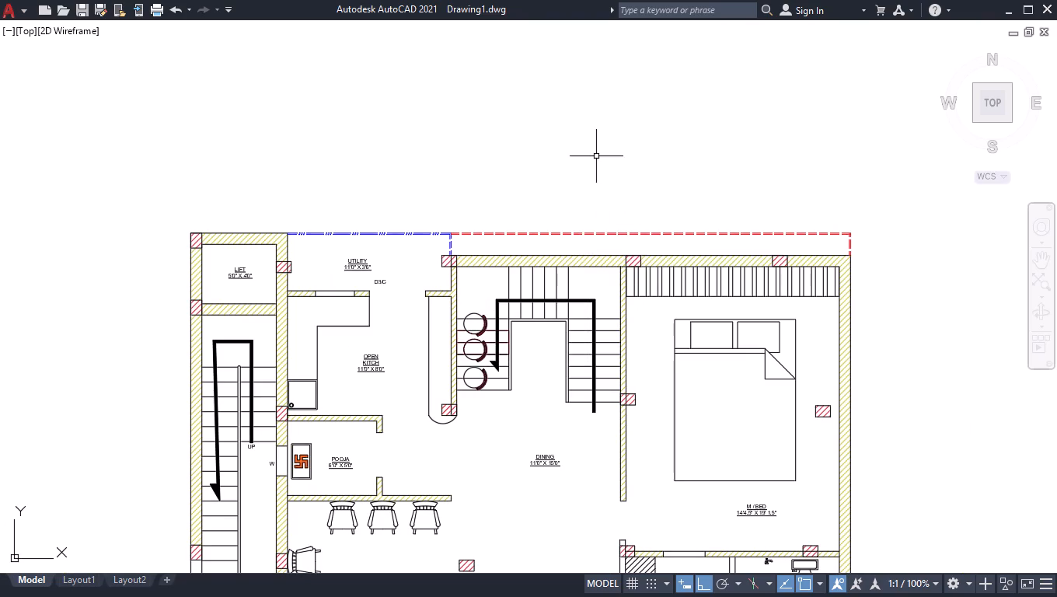
scroll(596, 156, "up", 1)
type("TR")
key("Return")
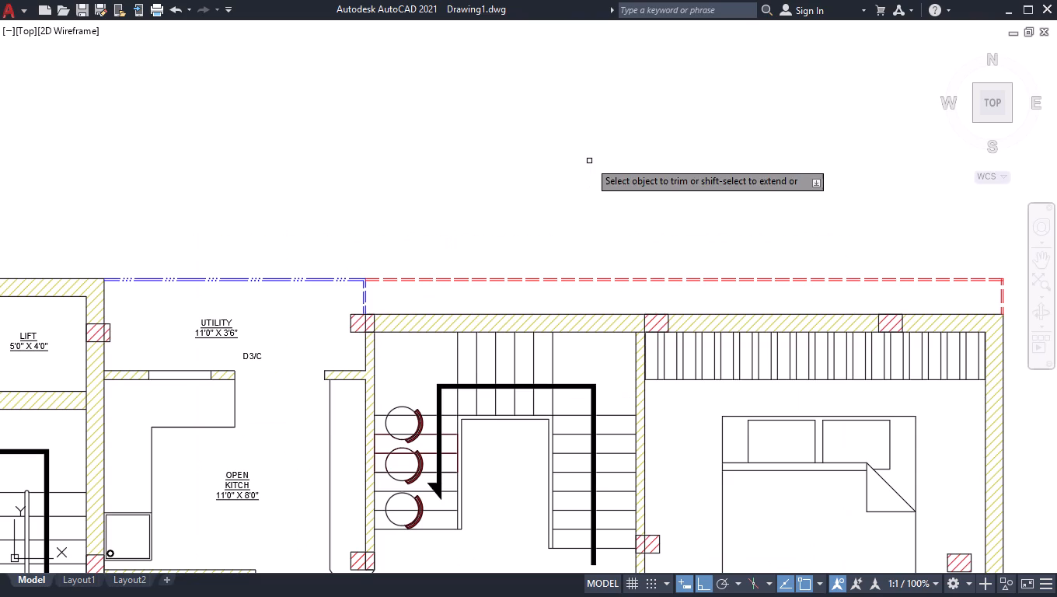
left_click(601, 323)
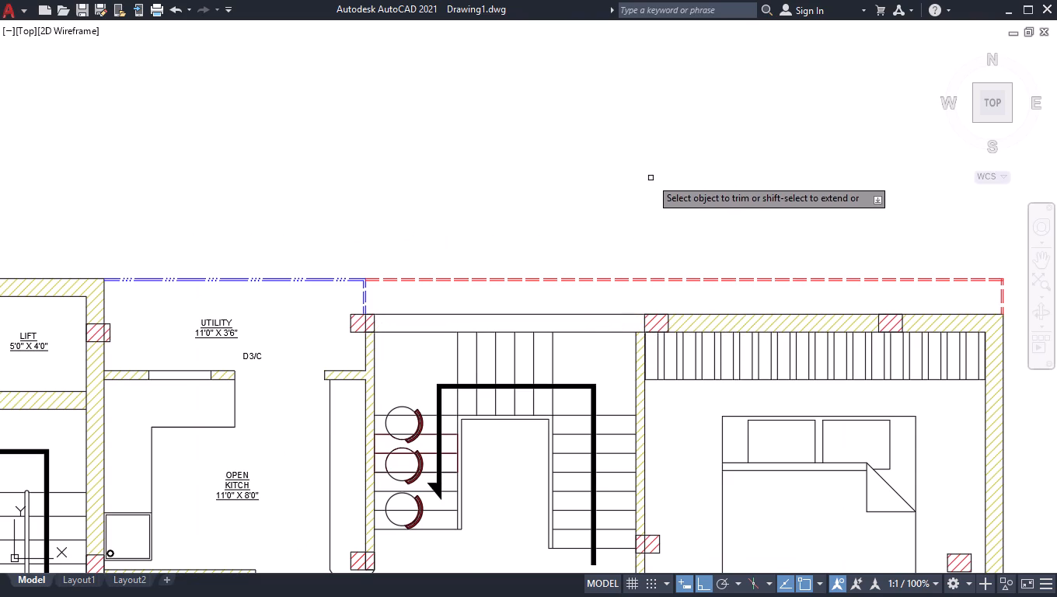
Remove the hatch from the two wall pieces on either side of the hall's entrance opening.
scroll(633, 175, "down", 3)
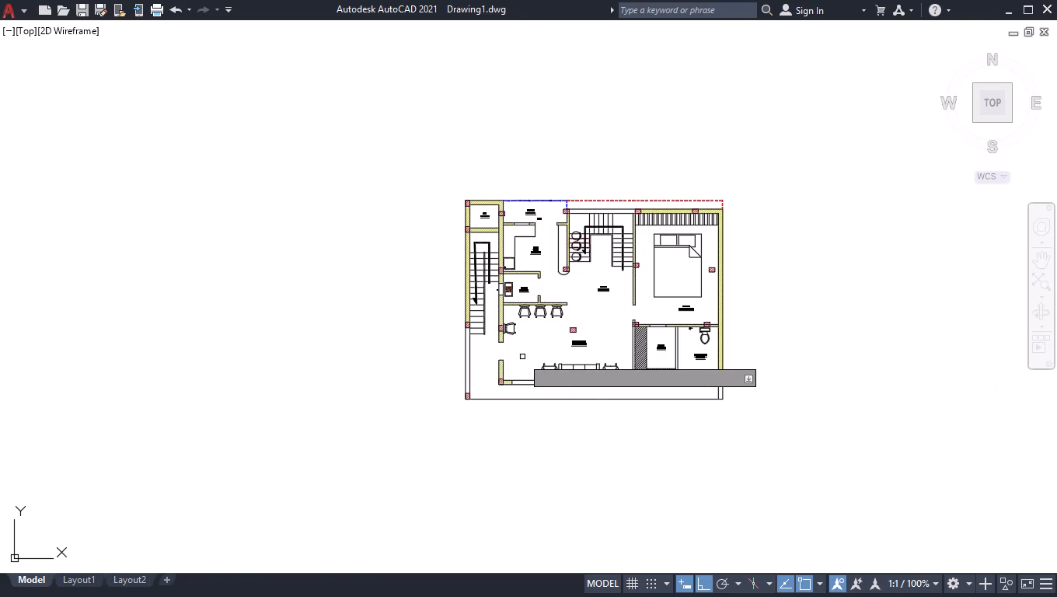
scroll(526, 368, "up", 3)
left_click(418, 388)
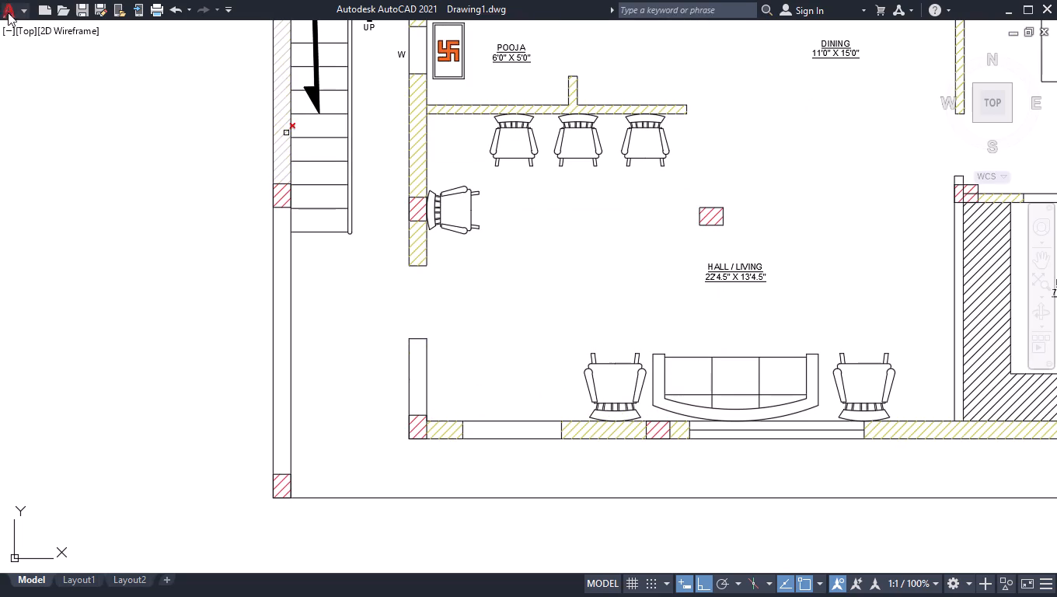
left_click(414, 247)
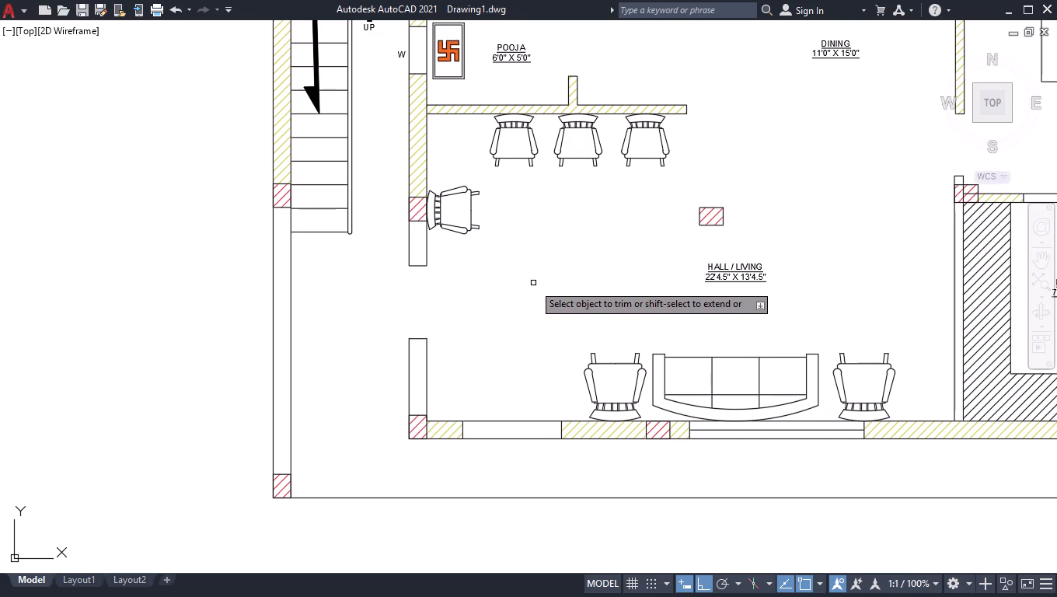
Remove the hatch from the outer side wall along the master bedroom and wash room, and finish trimming.
scroll(533, 283, "down", 3)
scroll(710, 257, "up", 3)
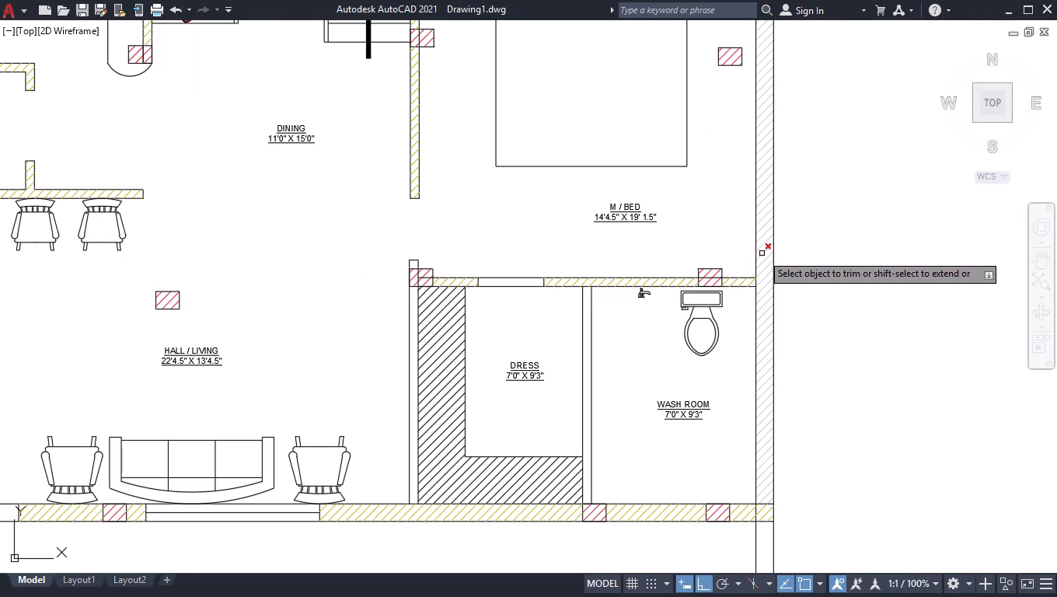
left_click(762, 253)
scroll(773, 251, "down", 3)
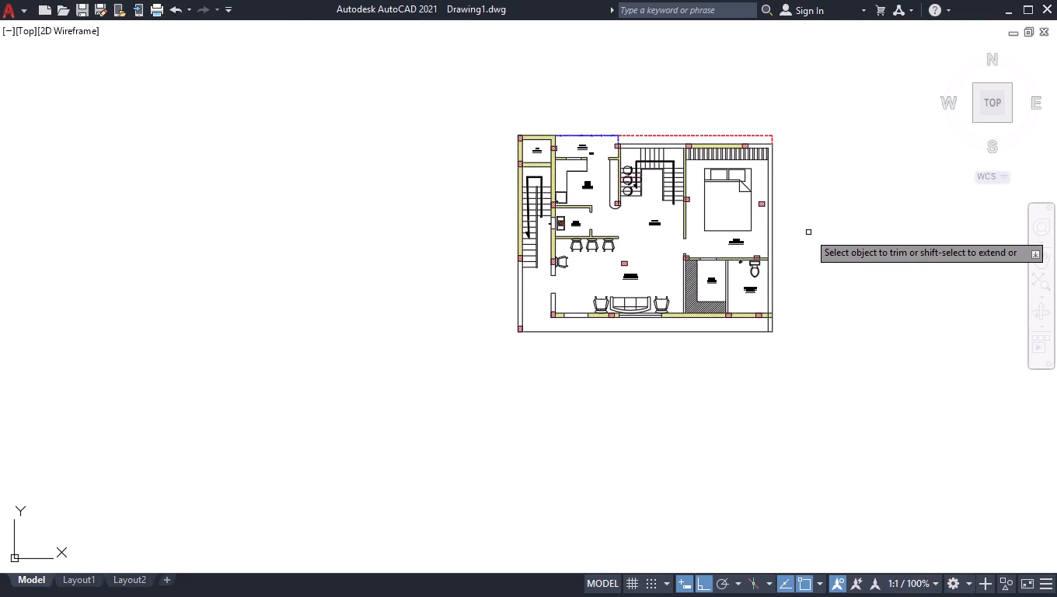
scroll(809, 276, "up", 1)
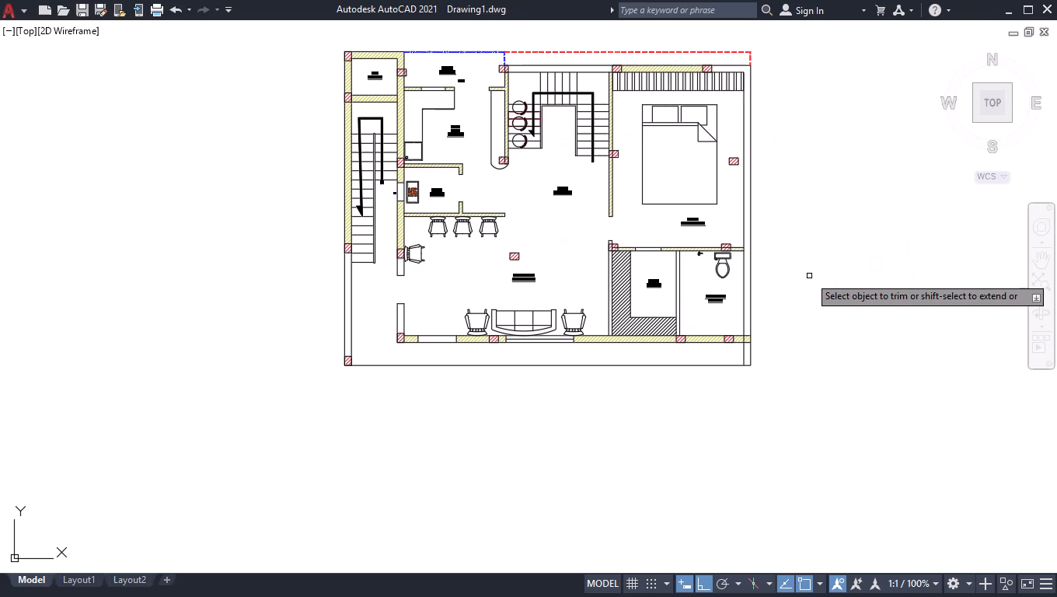
key("Return")
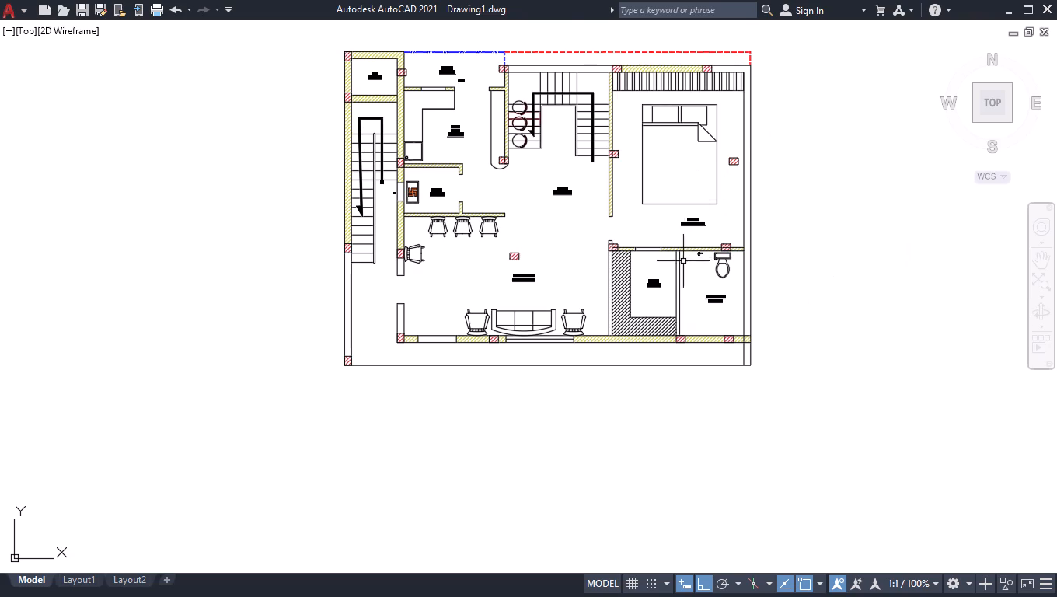
Draw two short lines across the master bedroom's outer side wall, one level with the pillows and one below the folded blanket corner.
scroll(682, 262, "up", 2)
scroll(682, 262, "down", 3)
scroll(697, 168, "up", 2)
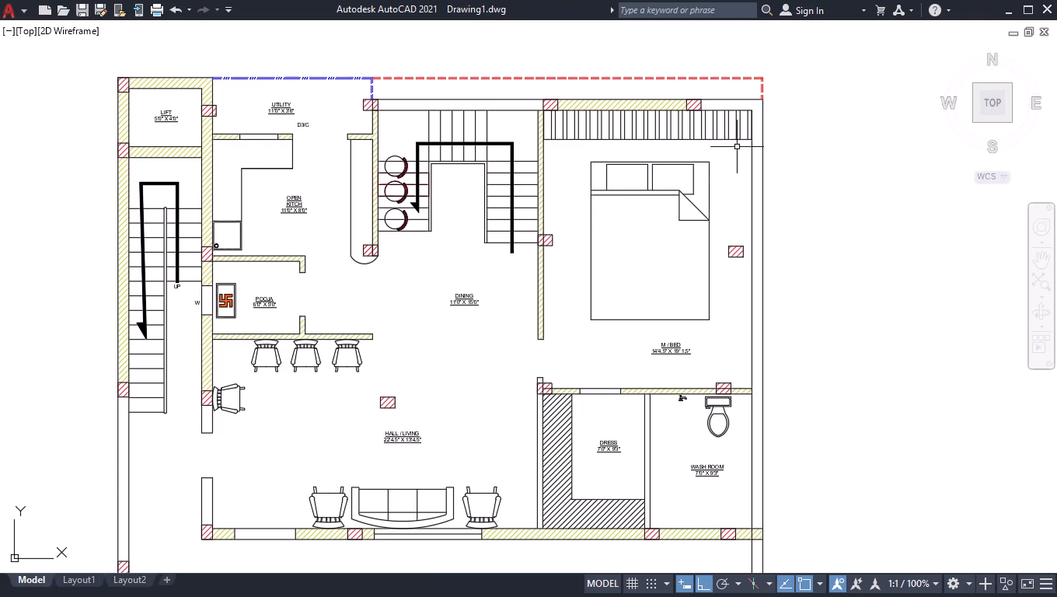
scroll(764, 120, "up", 1)
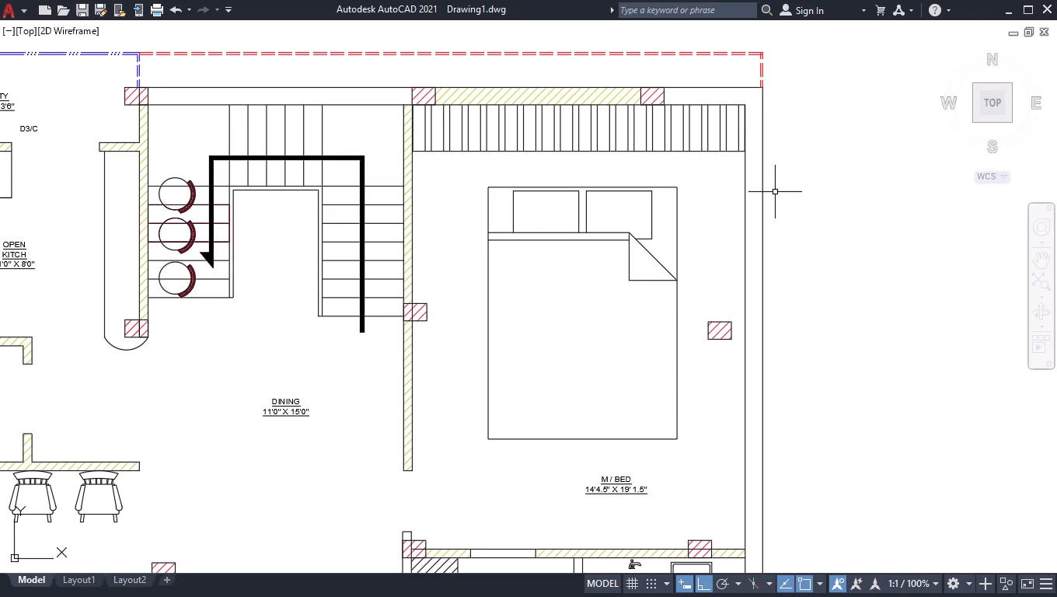
key("l")
key("Return")
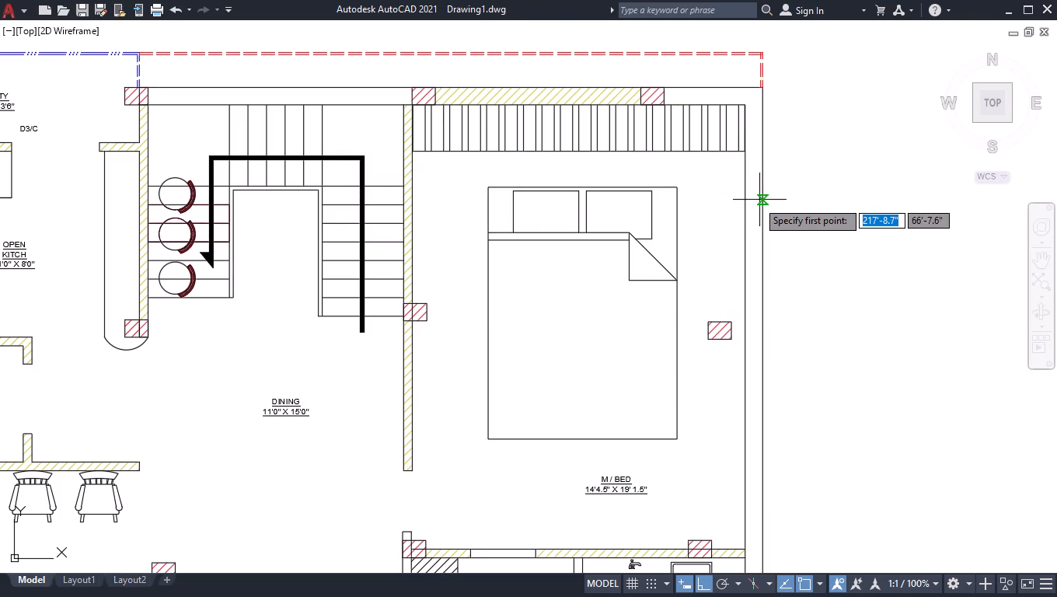
left_click(750, 202)
left_click(761, 201)
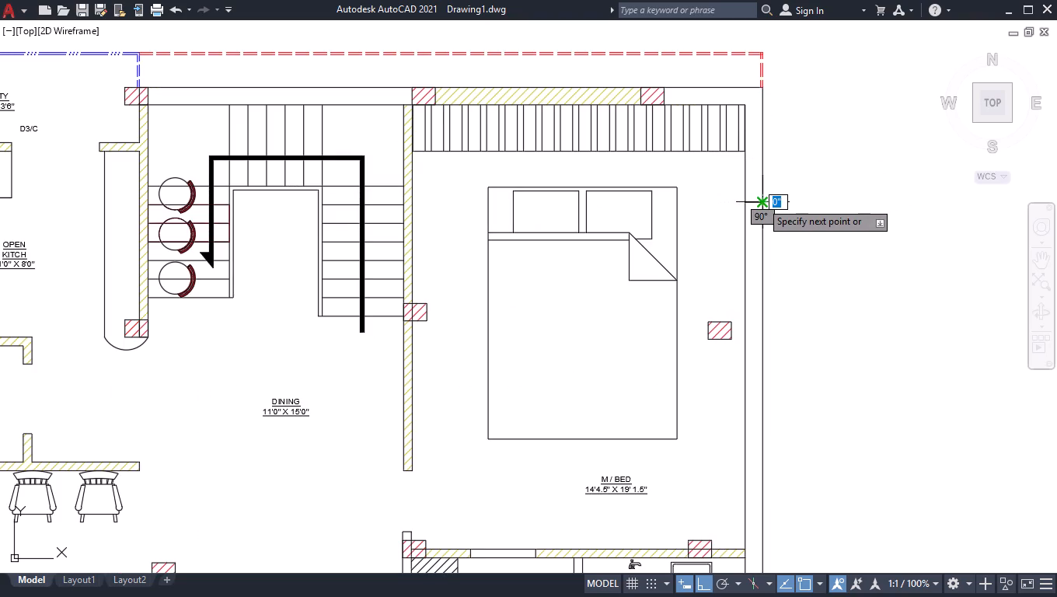
key("space")
key("space")
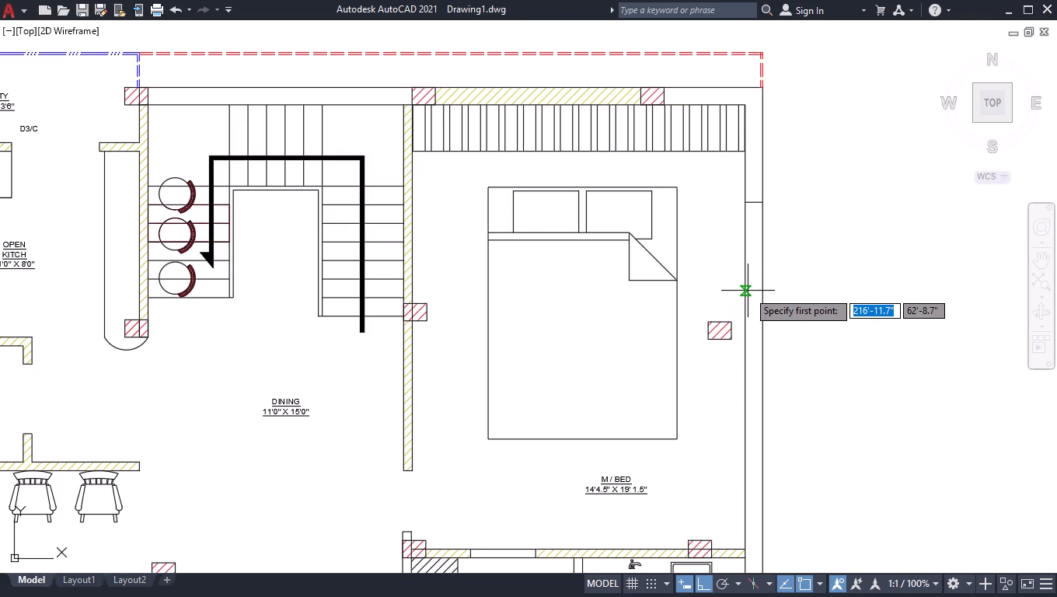
left_click(746, 290)
left_click_drag(782, 294, 763, 290)
key("space")
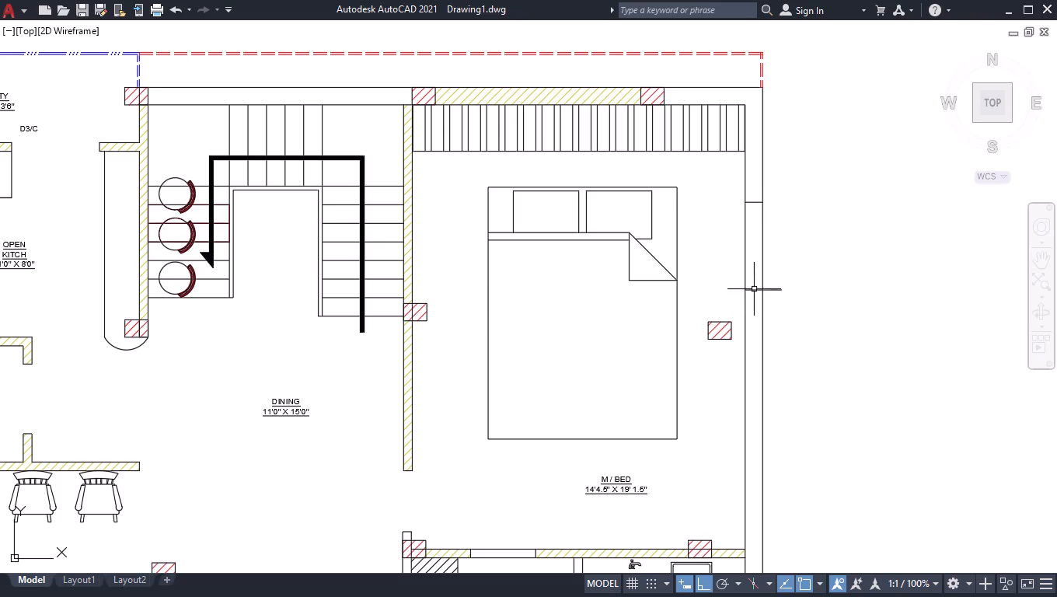
Draw two 9" lines across the master bedroom's outer side wall, one level with the room label and one just above the wash room wall.
scroll(790, 344, "down", 2)
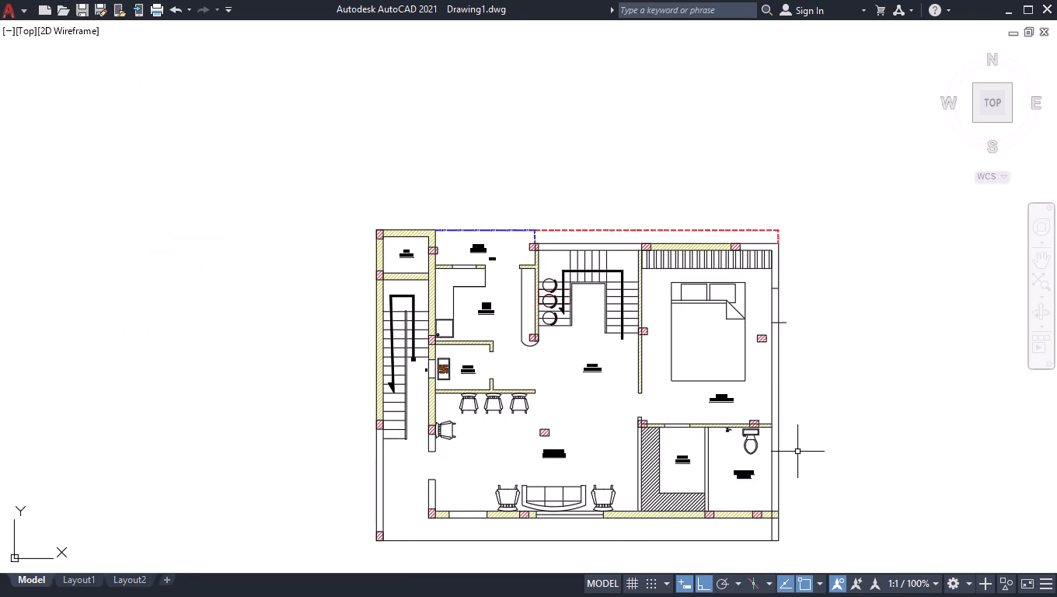
scroll(797, 452, "up", 1)
key("space")
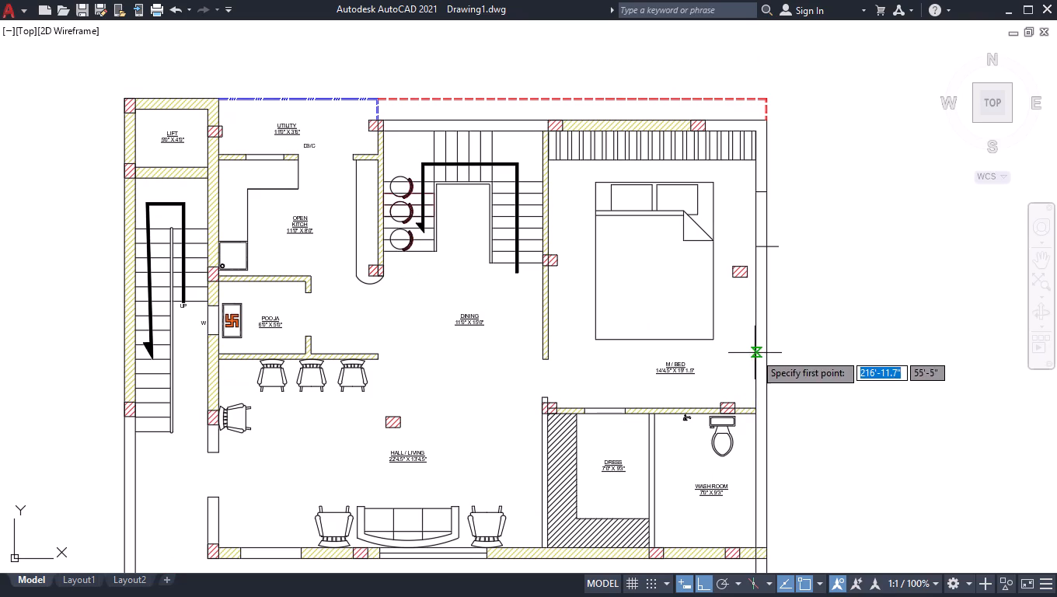
left_click(755, 353)
left_click(765, 351)
key("space")
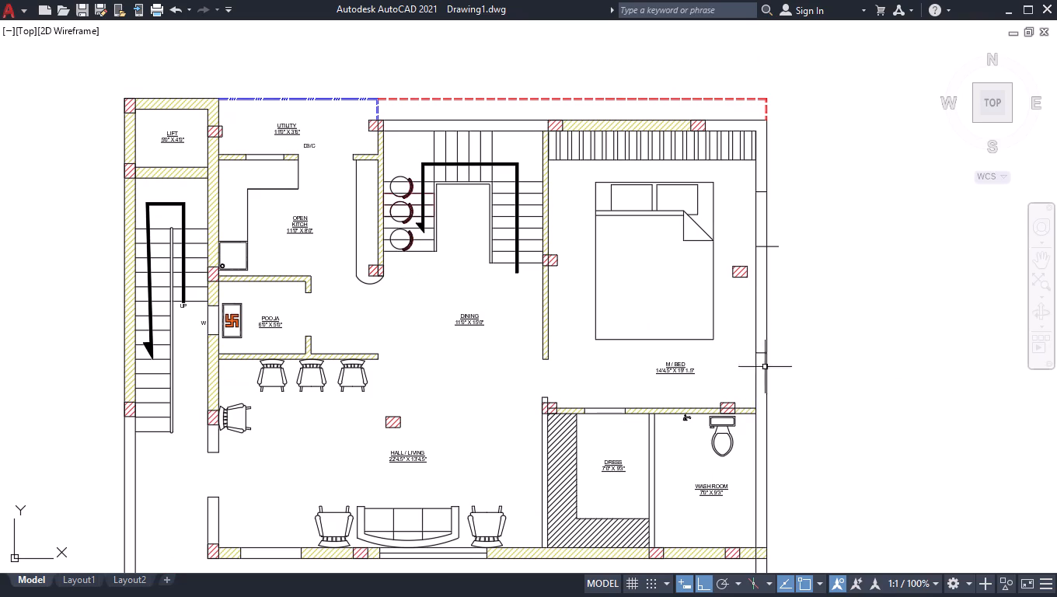
key("space")
scroll(768, 400, "up", 3)
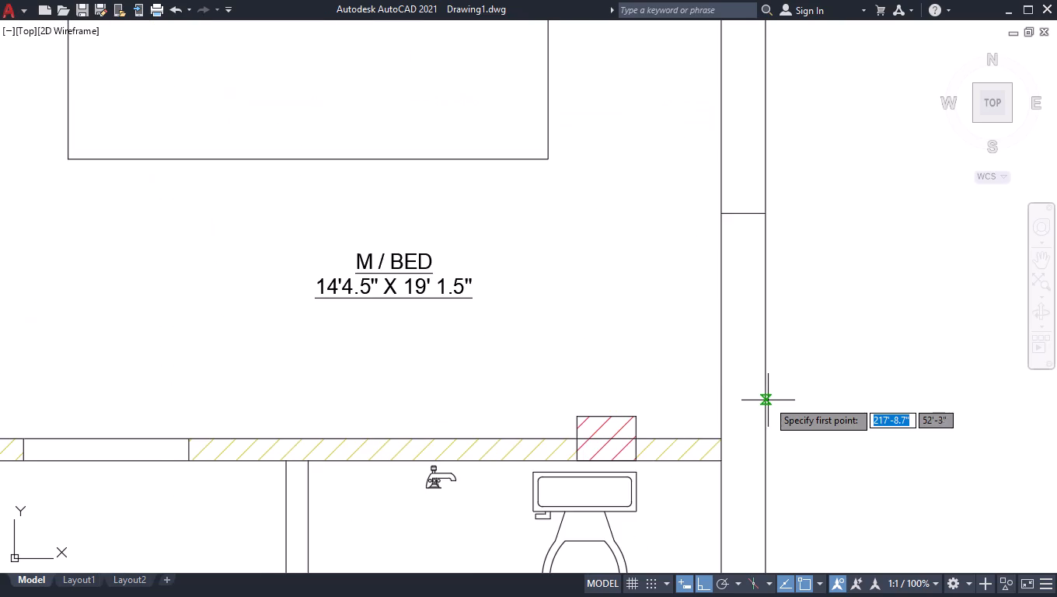
left_click(727, 419)
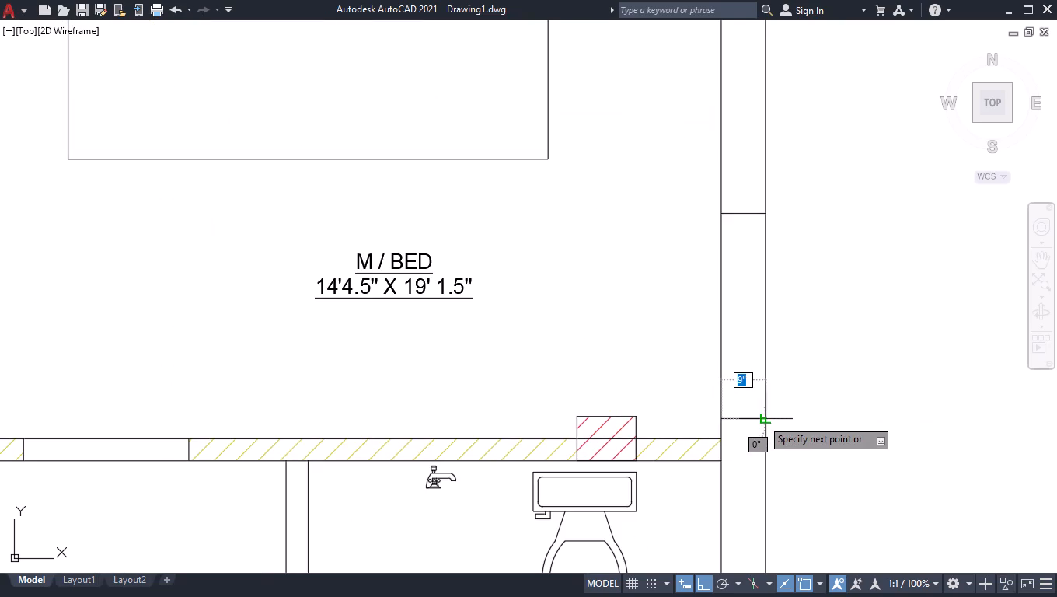
left_click(762, 419)
key("space")
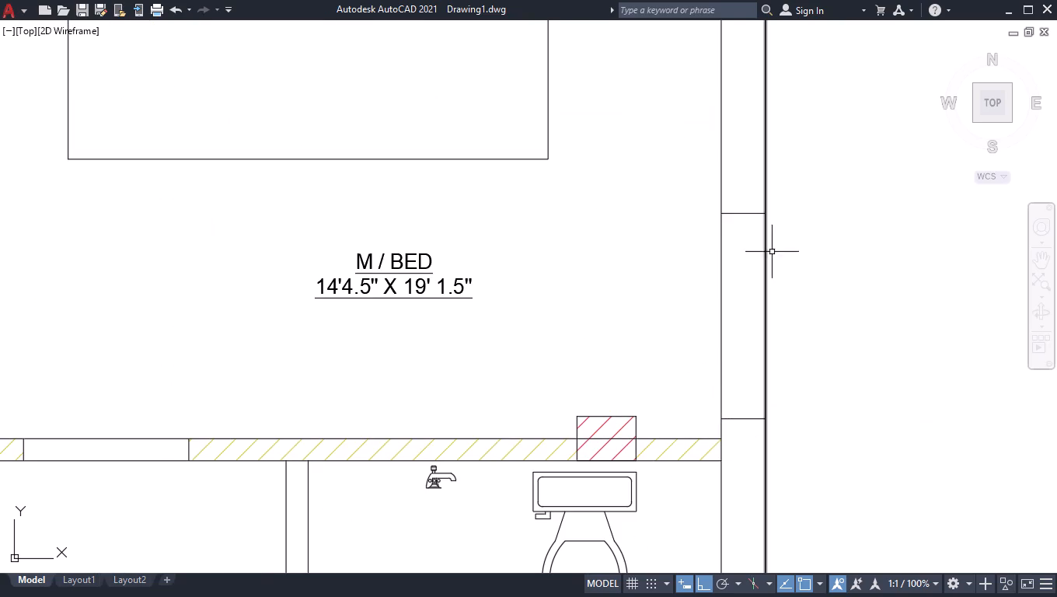
Draw a 9" line across the wash room's outer side wall, just below the front of the toilet bowl.
scroll(854, 300, "down", 3)
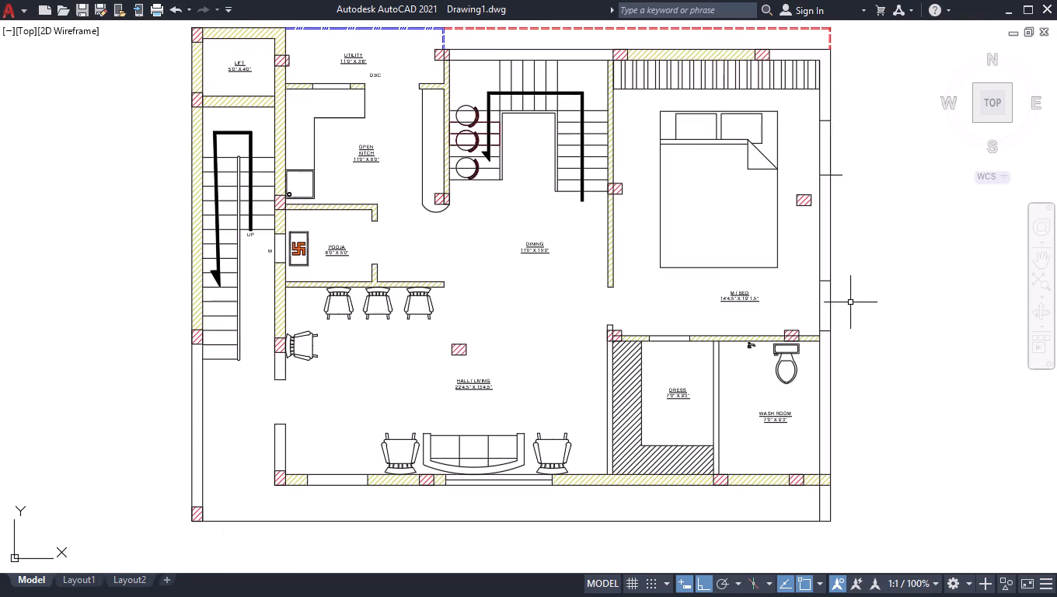
scroll(862, 484, "up", 2)
key("space")
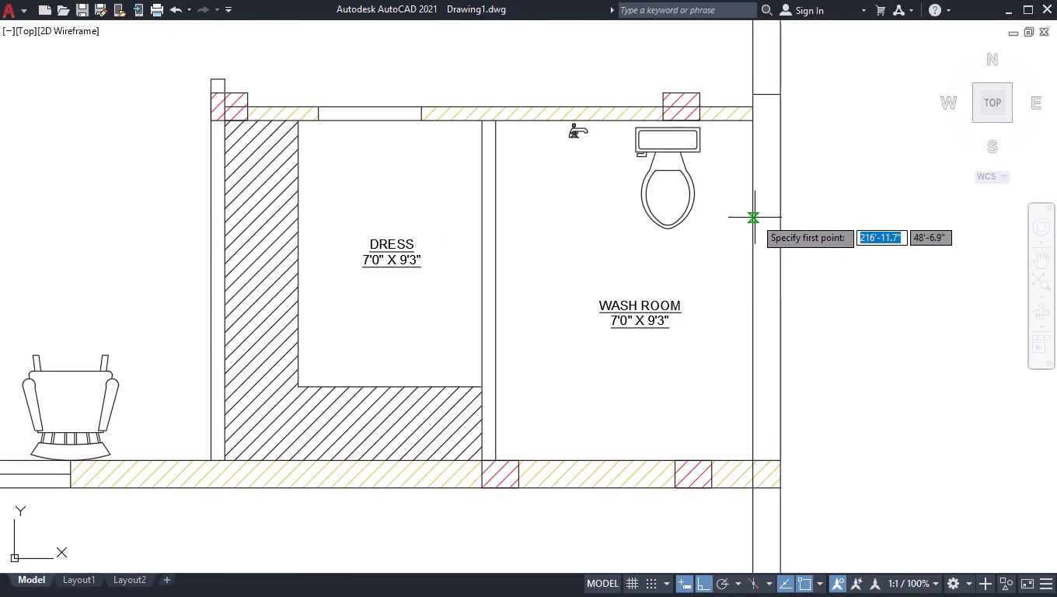
left_click(754, 234)
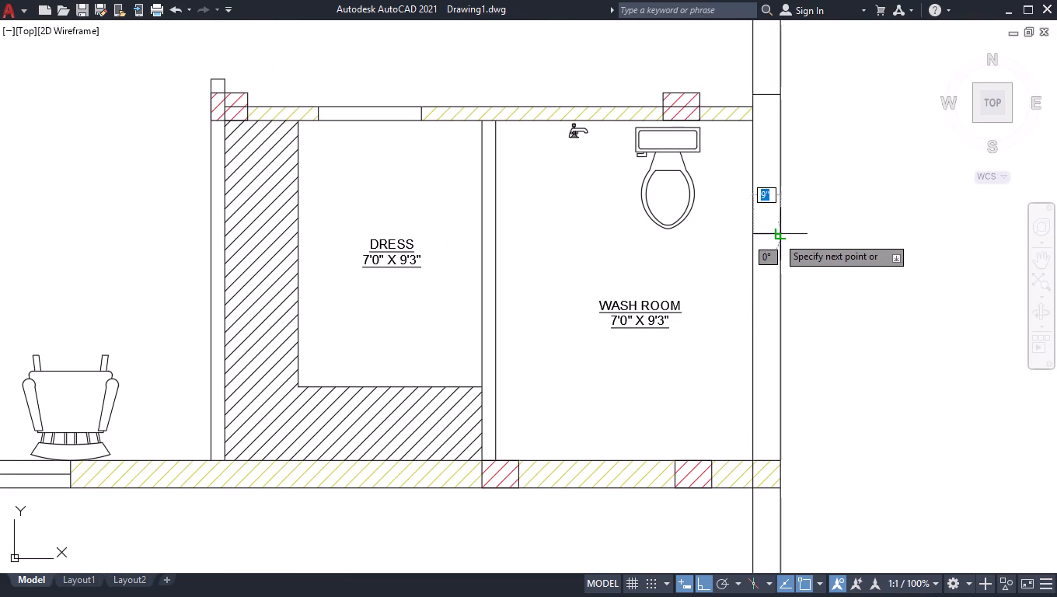
left_click(777, 236)
key("space")
Offset the wash room's new wall line 2' toward the hall's sofa-side outer wall.
type("OF")
key("Return")
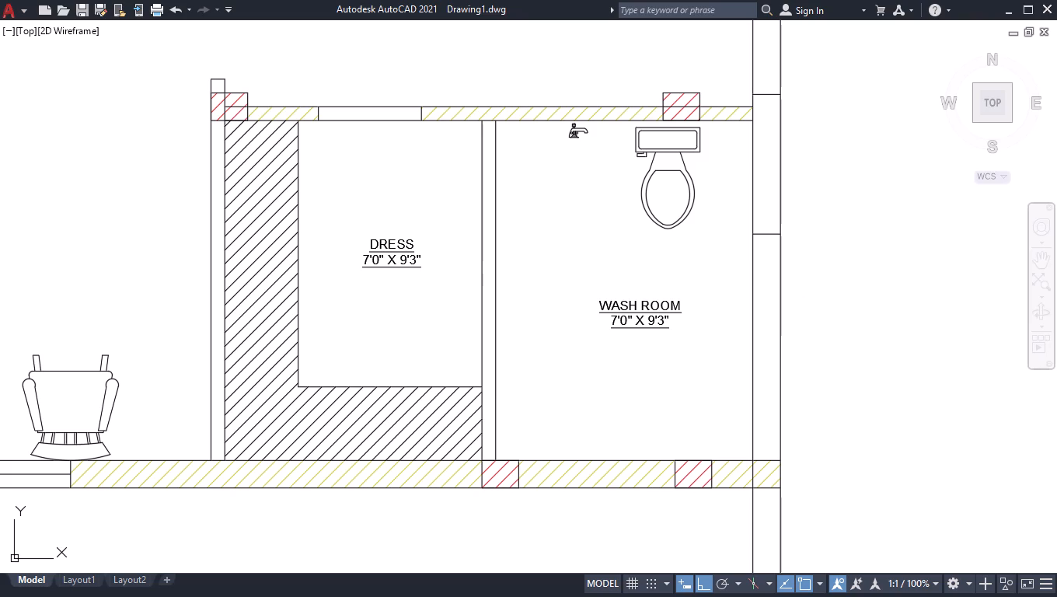
type("2'")
key("Return")
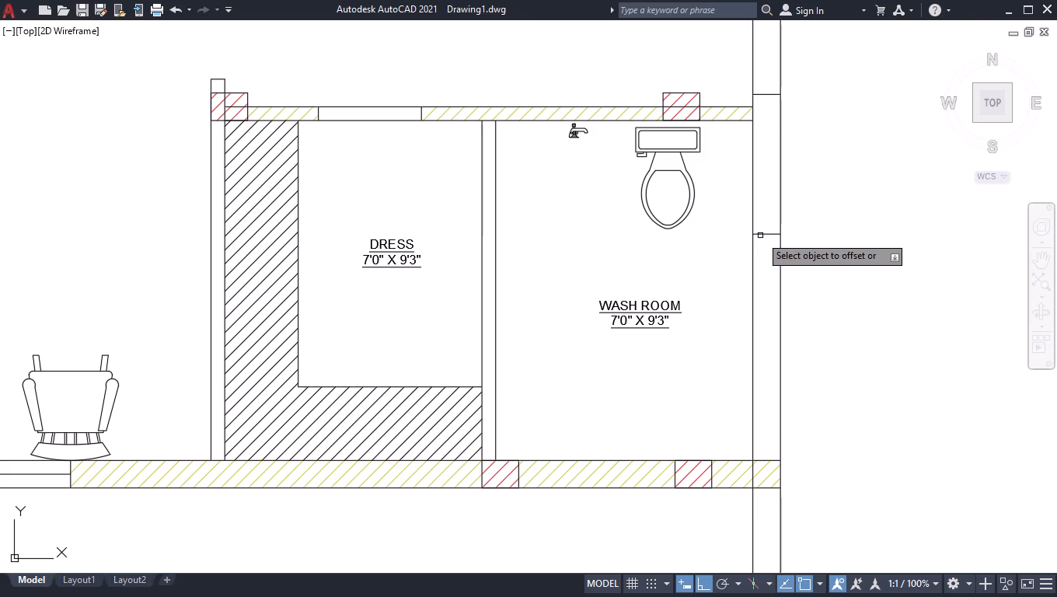
left_click(760, 236)
left_click(768, 290)
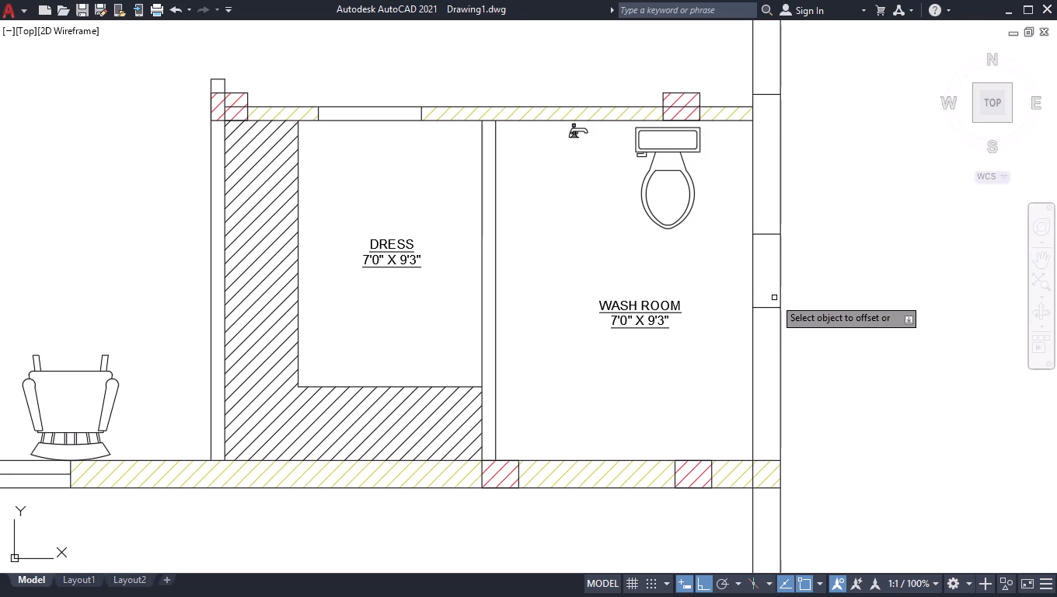
key("Return")
Leave the clean full-screen view to bring back the ribbon.
scroll(731, 275, "down", 3)
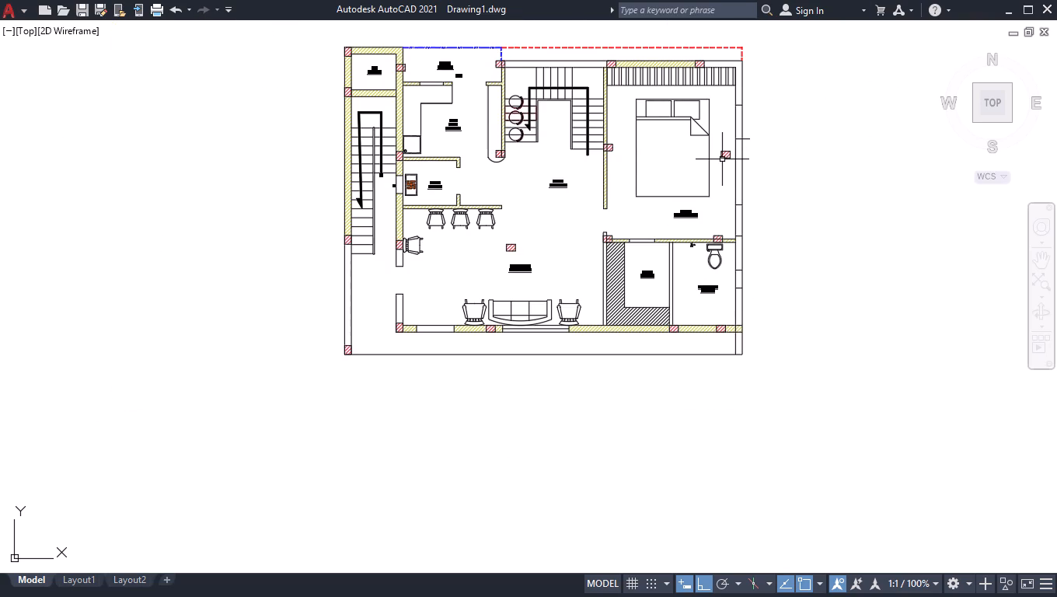
key("ctrl+0")
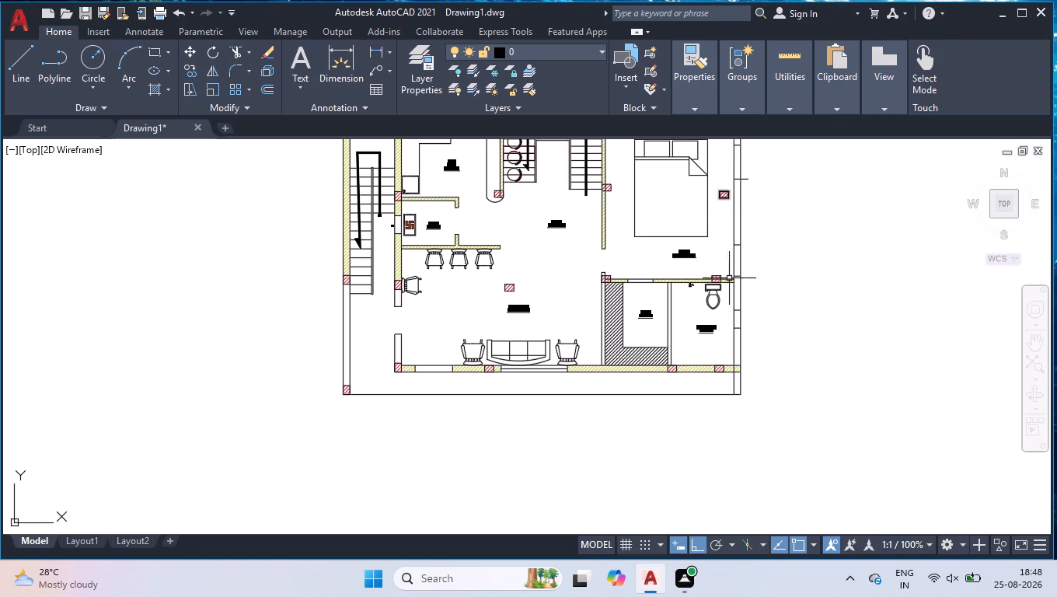
Hatch the four outer side wall pieces between the openings along the master bedroom and wash room with ANSI31 in colour 153,155,55.
scroll(729, 285, "down", 1)
scroll(748, 218, "up", 1)
scroll(741, 195, "down", 1)
scroll(738, 153, "up", 1)
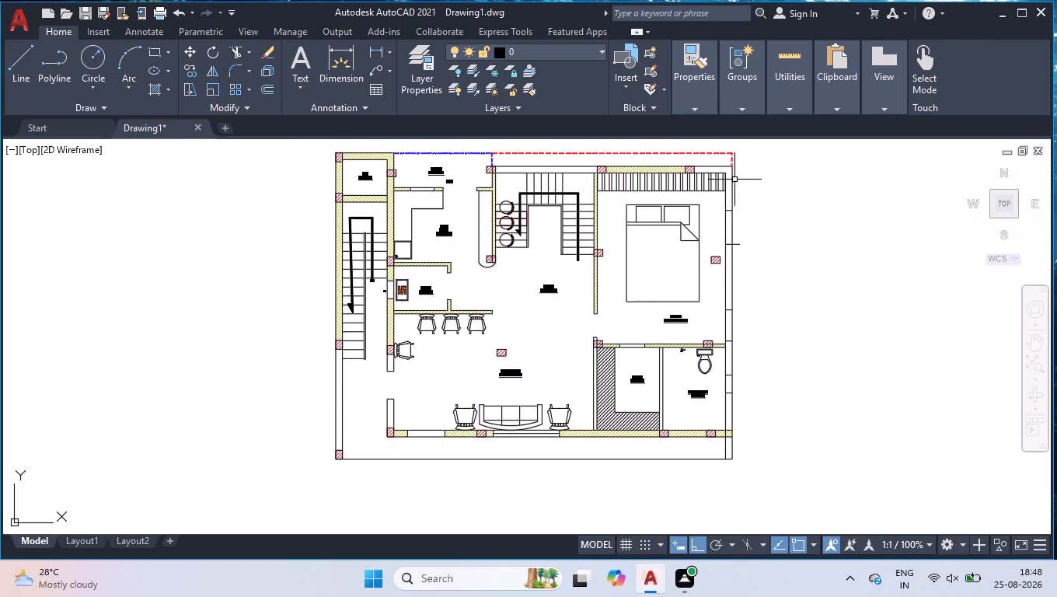
scroll(734, 177, "up", 1)
scroll(734, 177, "down", 1)
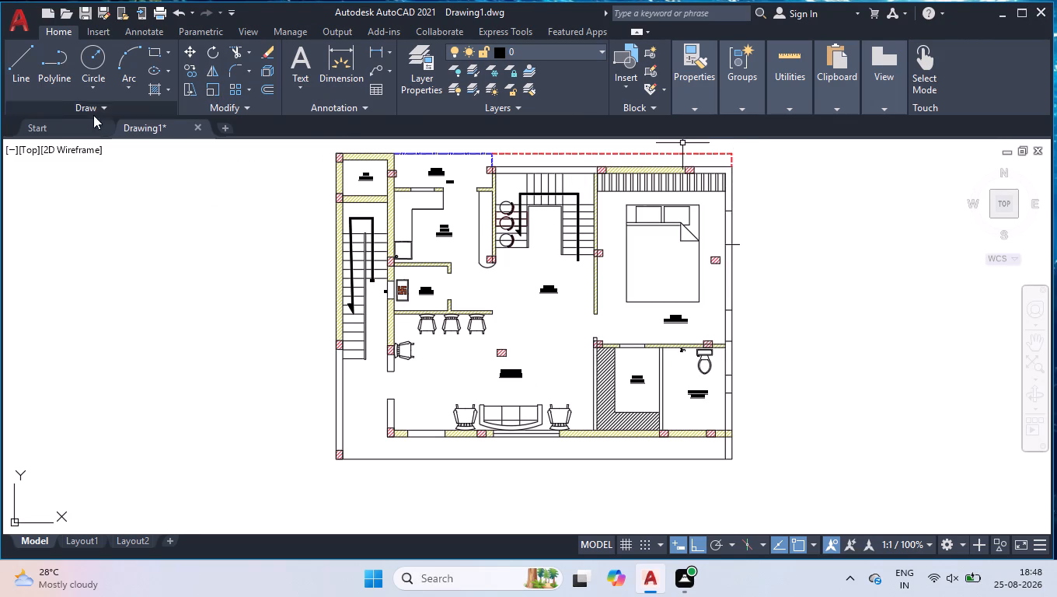
left_click(157, 91)
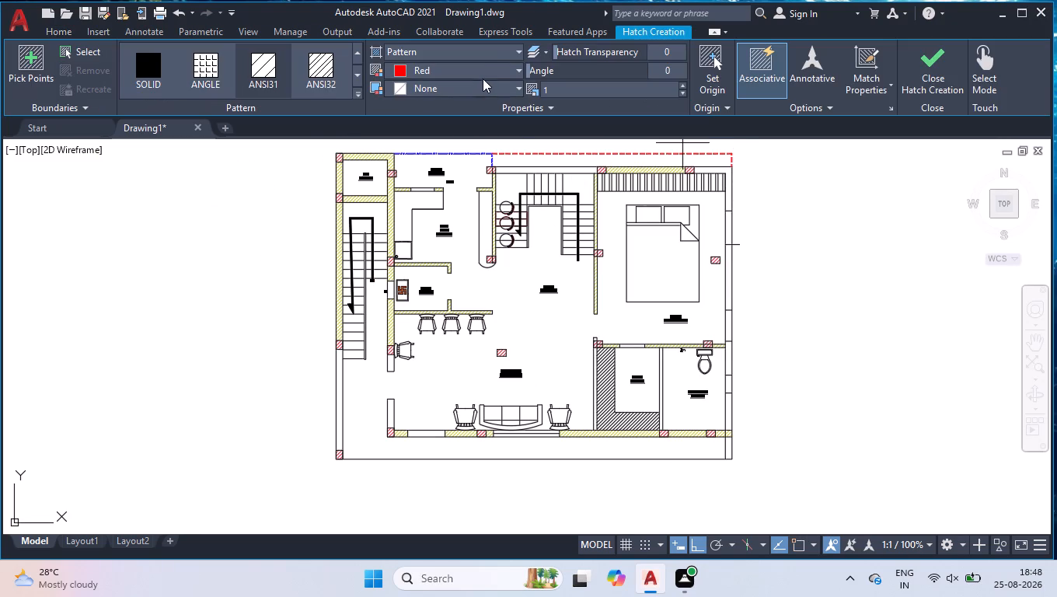
left_click(482, 74)
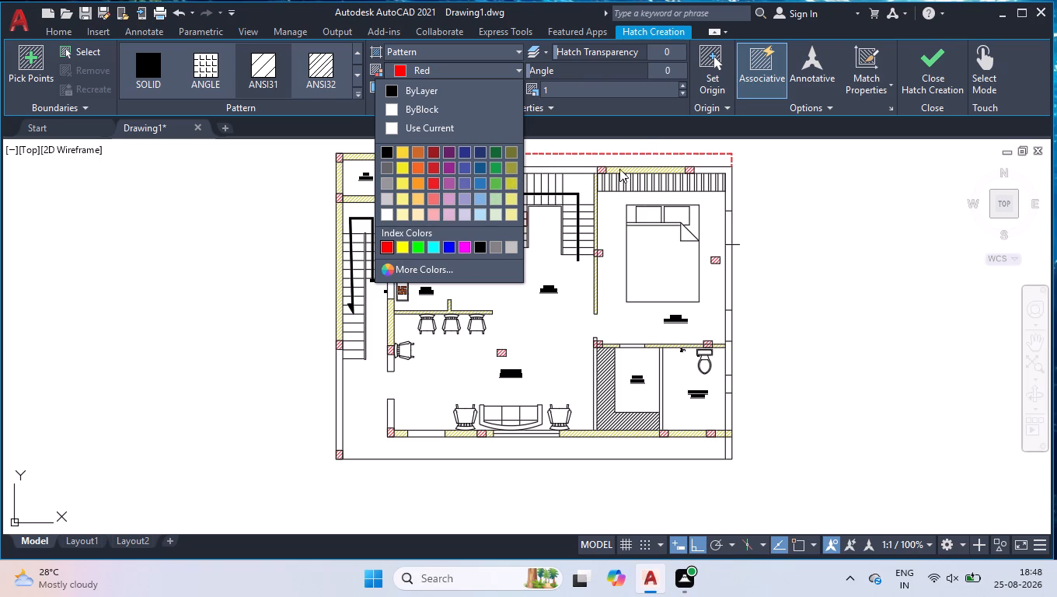
left_click(513, 166)
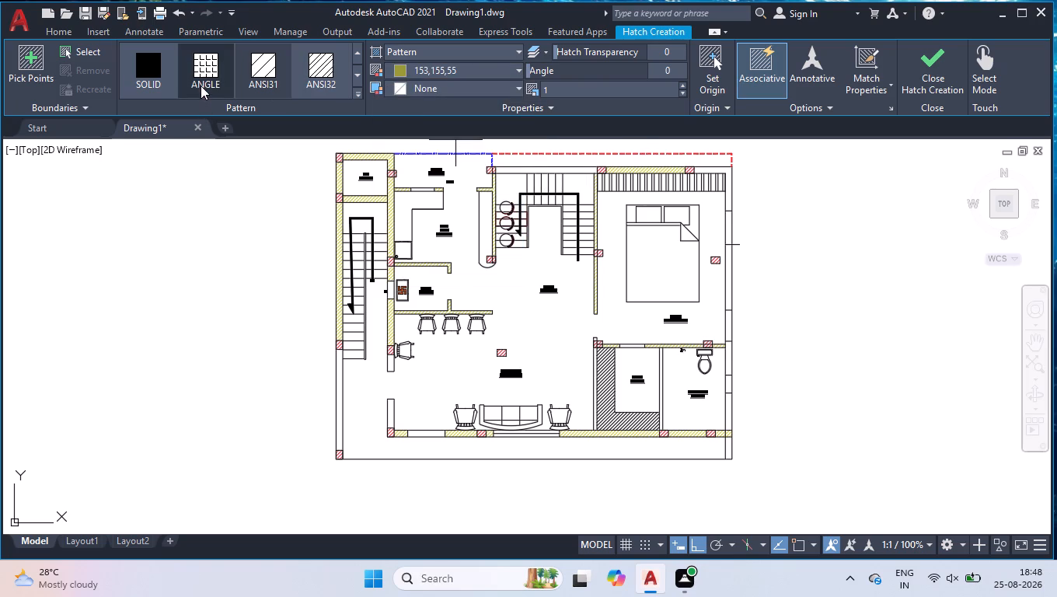
left_click(270, 77)
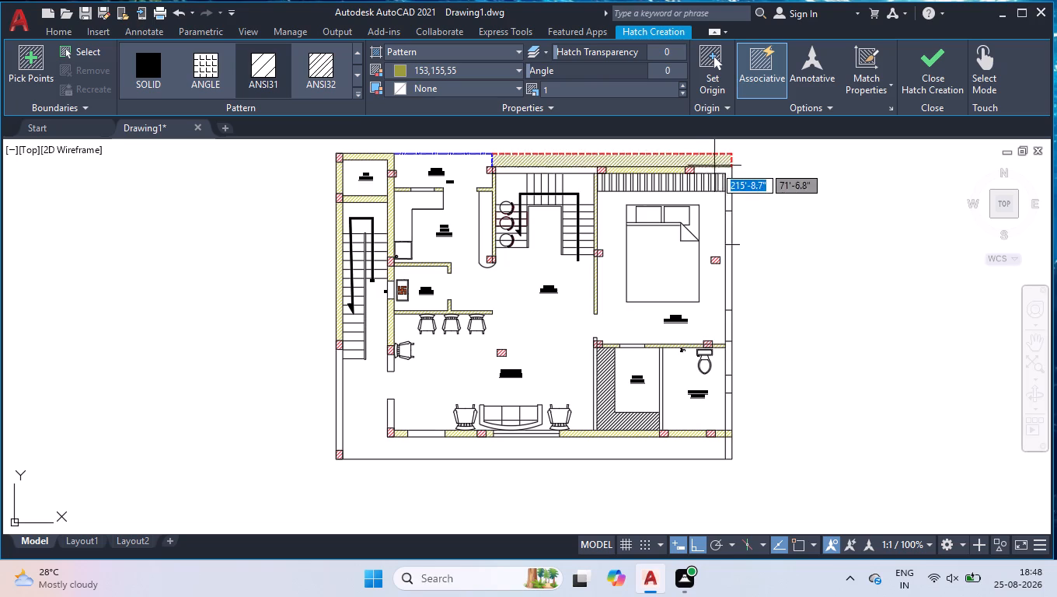
left_click(717, 169)
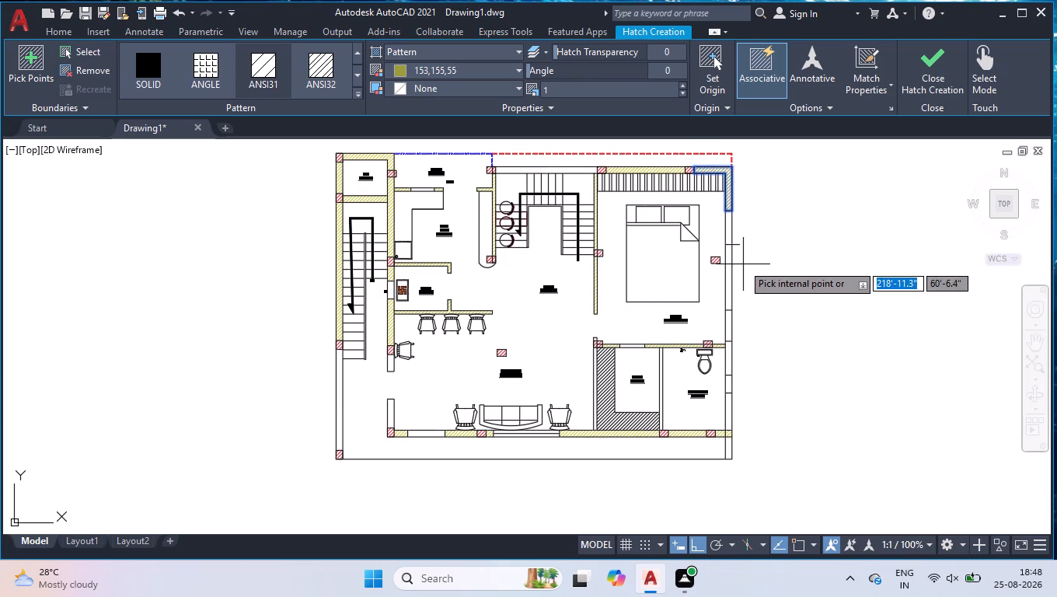
left_click(727, 265)
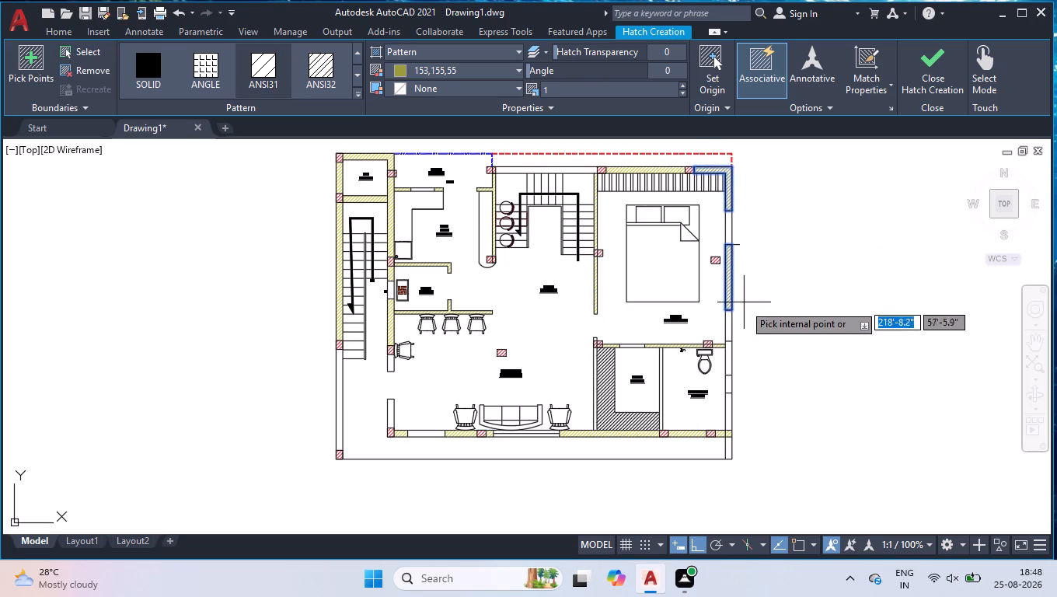
left_click(729, 357)
left_click(729, 417)
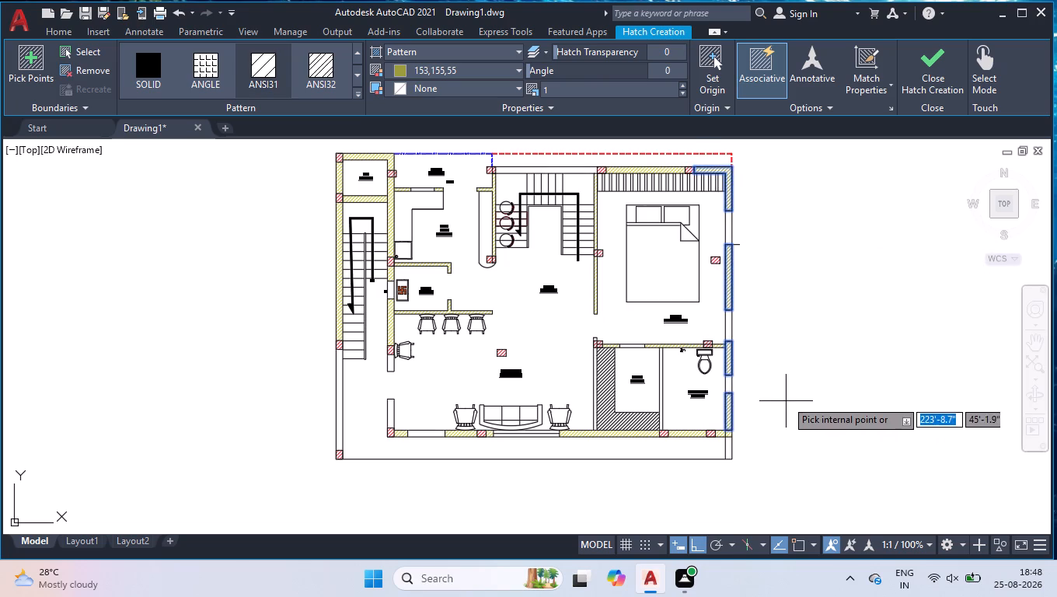
key("Return")
Trim the opening line that sticks out past the master bedroom's outer side wall, below the folded blanket corner.
scroll(731, 213, "up", 3)
type("TR")
key("Return")
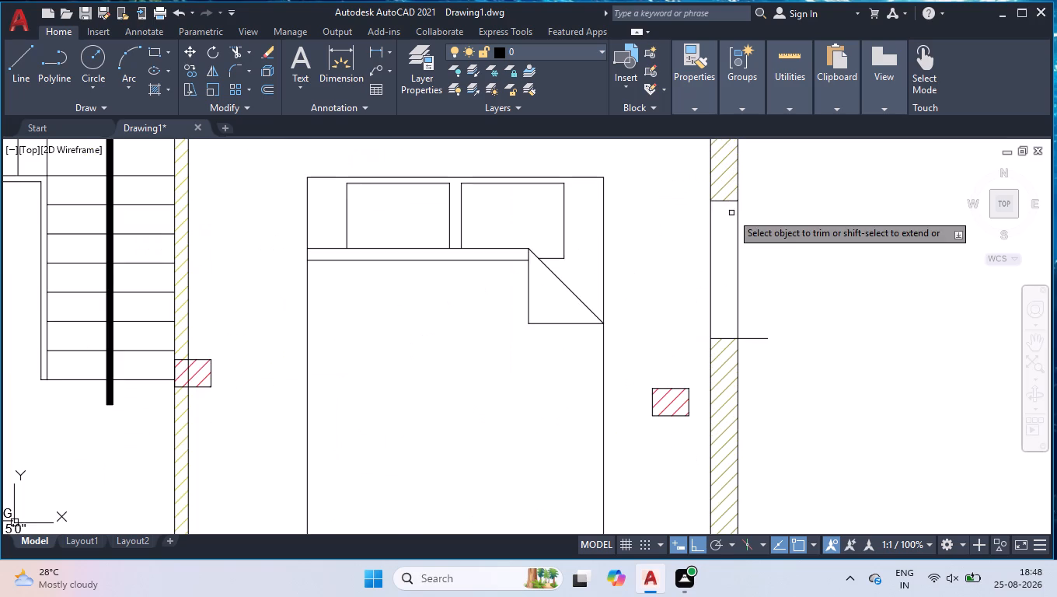
left_click(762, 342)
left_click(762, 340)
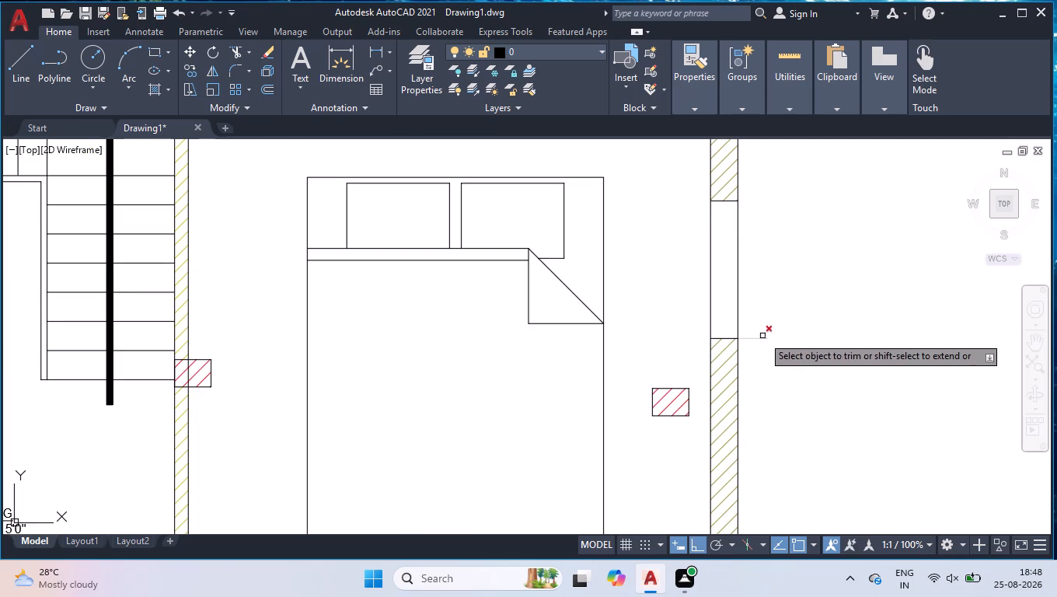
left_click(760, 332)
left_click(760, 340)
key("Return")
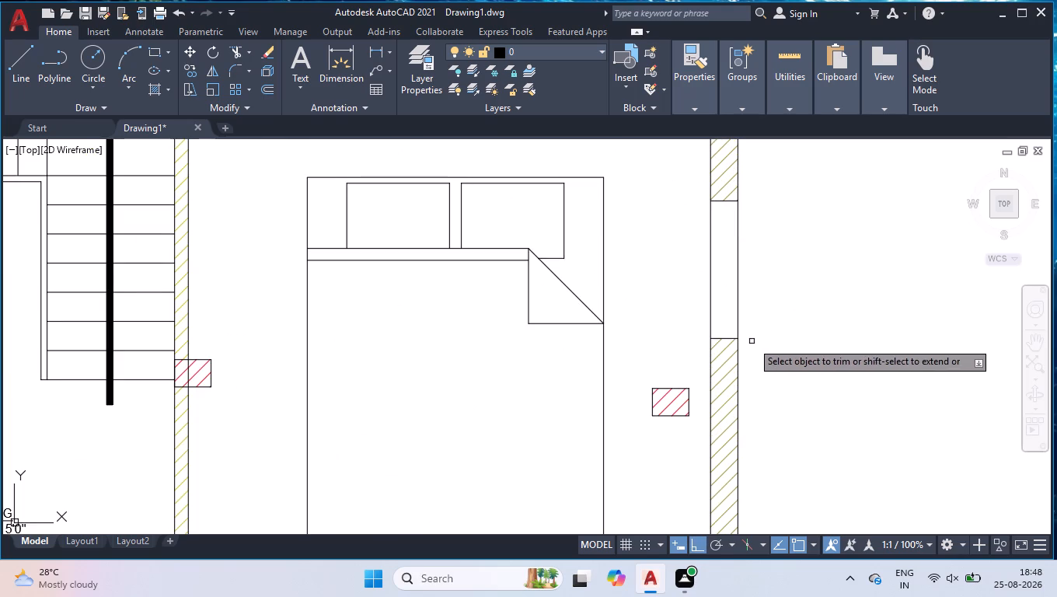
Trim the two wall lines crossing the hatched corner where the wash room's outer side wall meets the sofa-side outer wall.
scroll(739, 312, "down", 3)
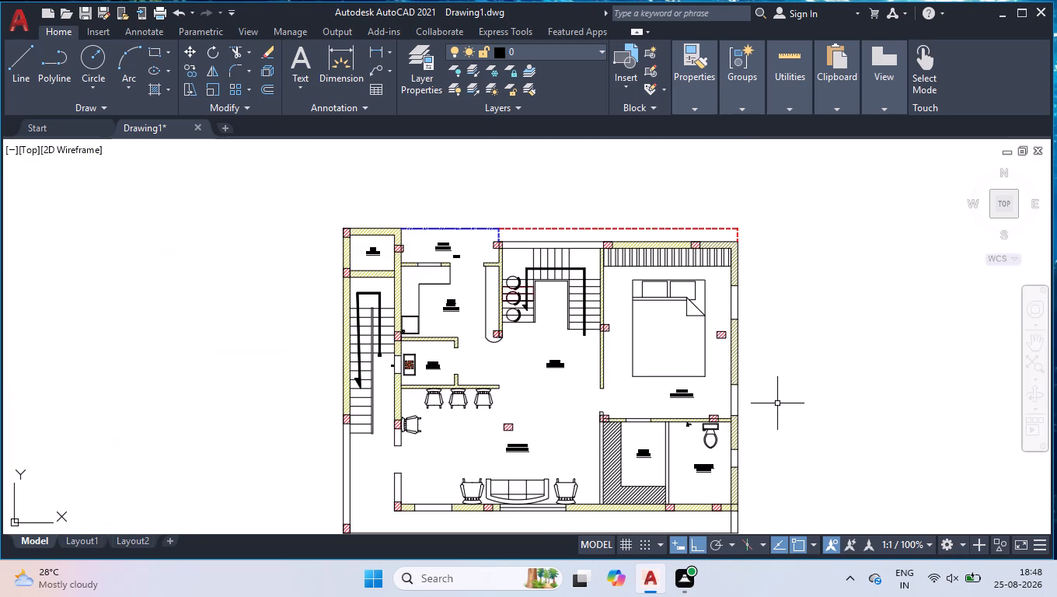
scroll(738, 436, "down", 1)
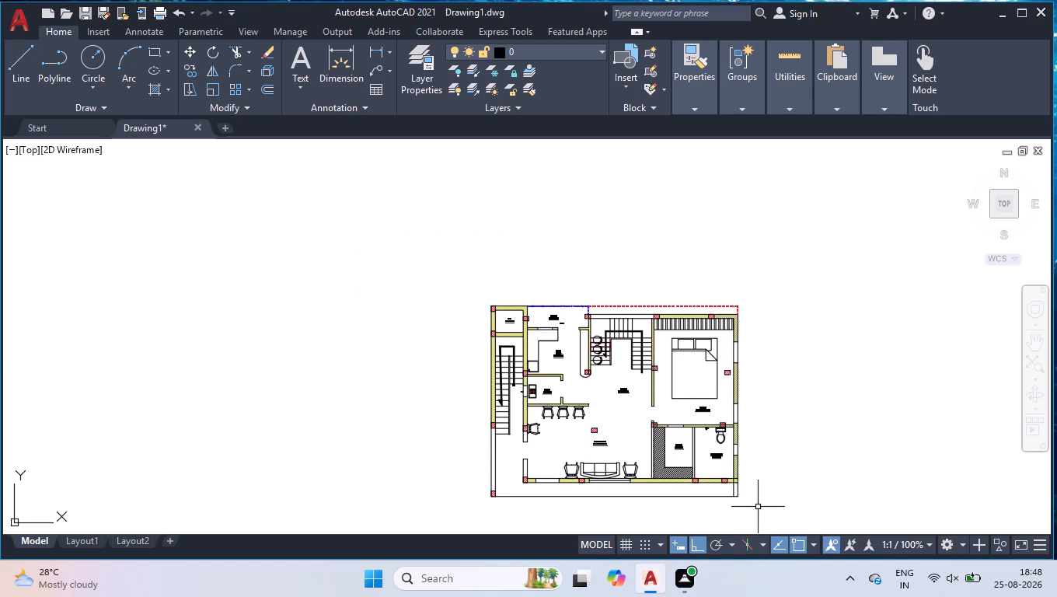
scroll(758, 506, "up", 1)
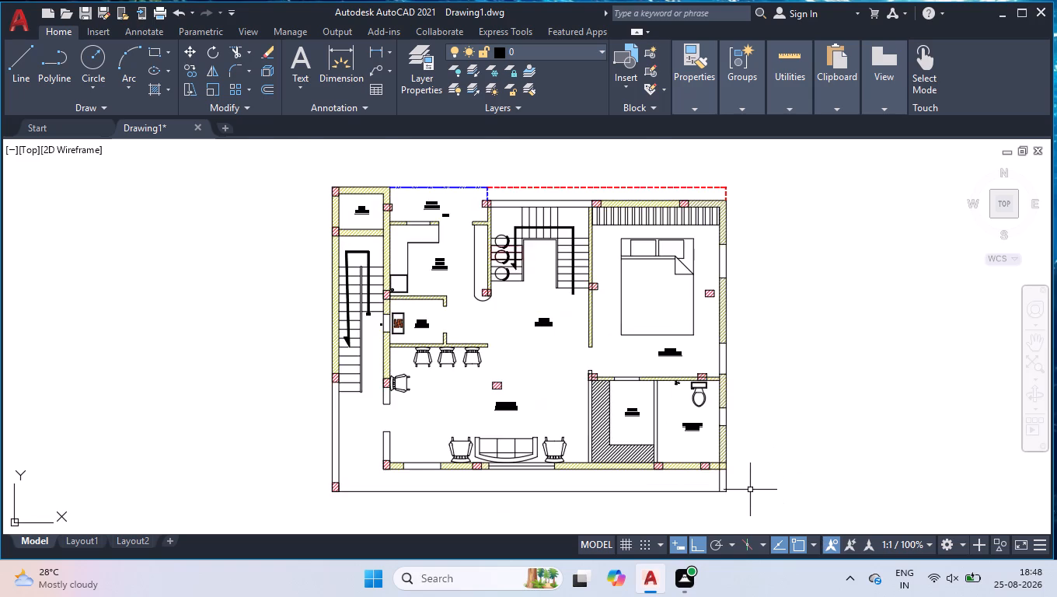
scroll(749, 484, "up", 4)
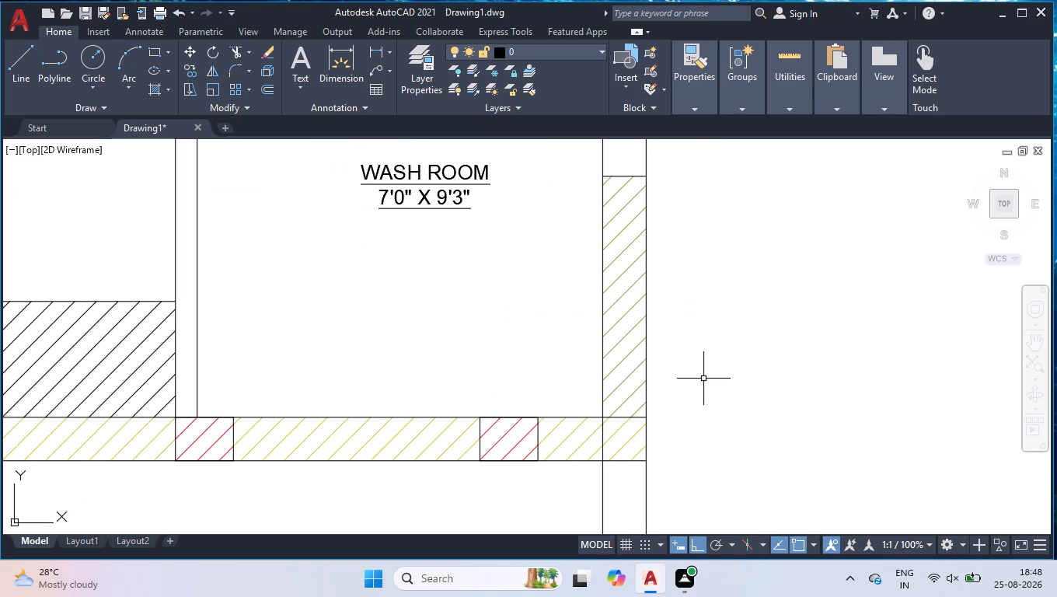
key("t")
key("r")
key("Return")
scroll(626, 424, "up", 3)
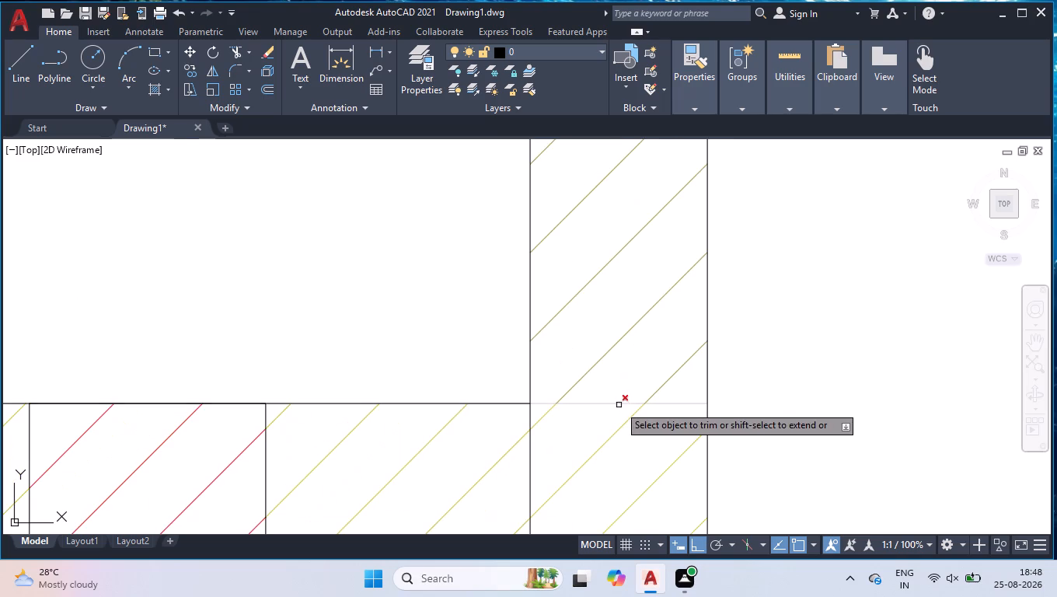
left_click(619, 405)
left_click(532, 442)
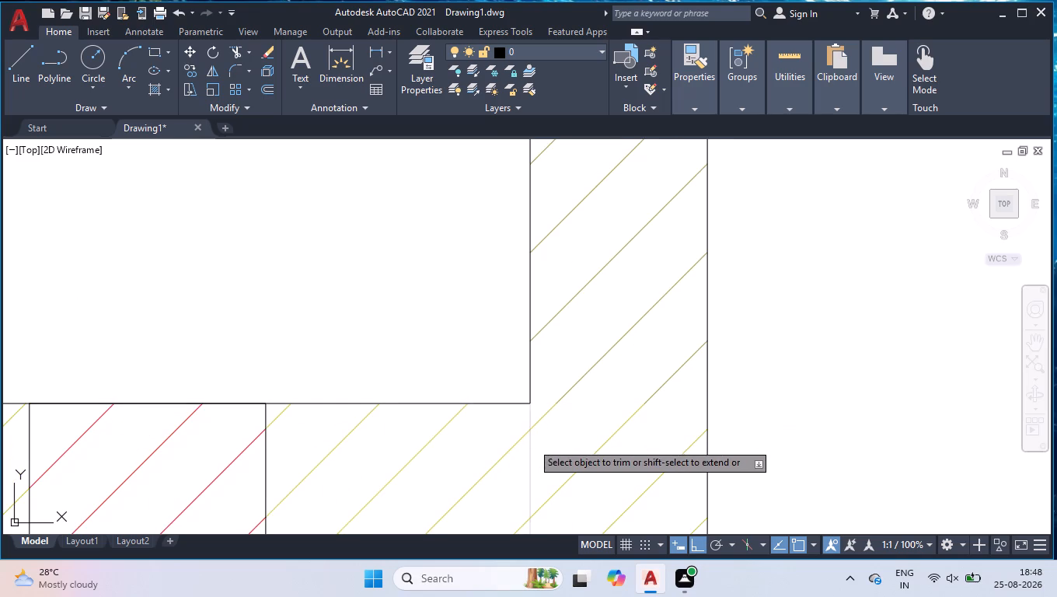
key("Return")
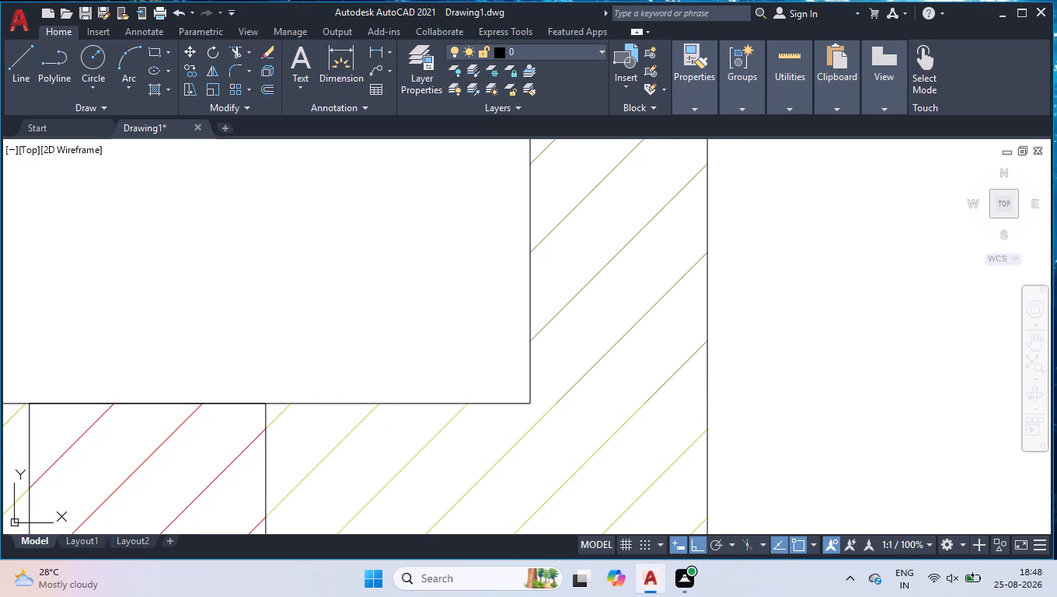
Change the colour of the outer side wall hatch along the master bedroom and wash room to 200,201,45.
left_click(644, 318)
scroll(656, 331, "down", 6)
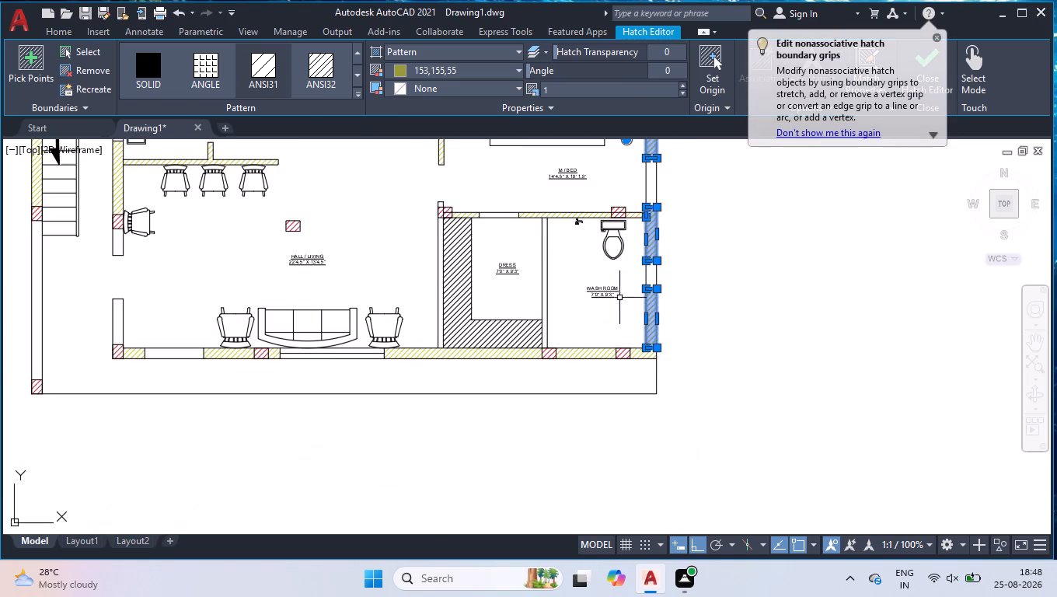
scroll(621, 327, "down", 2)
left_click(478, 66)
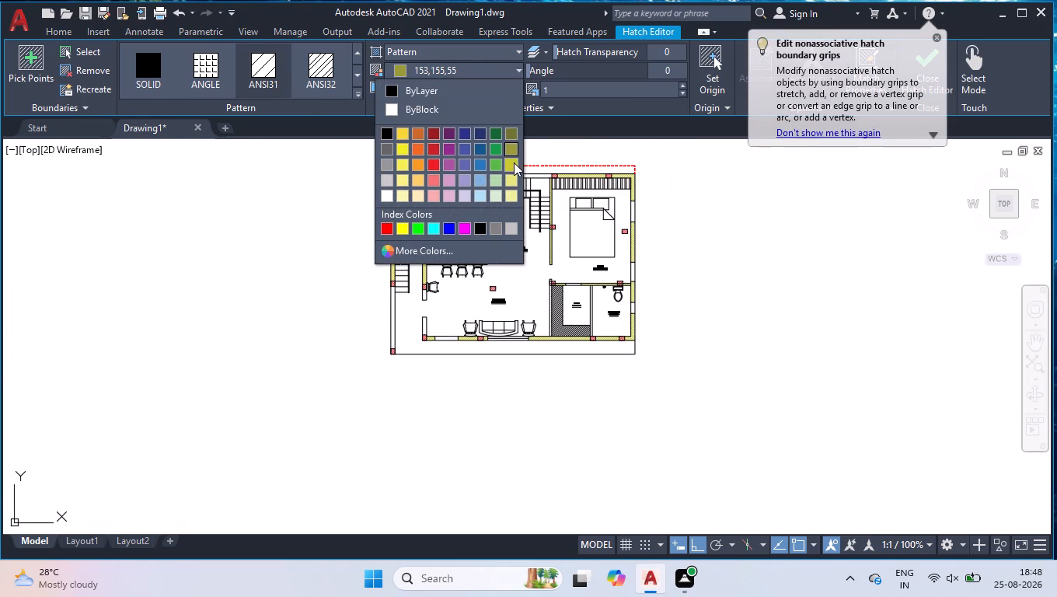
left_click(514, 163)
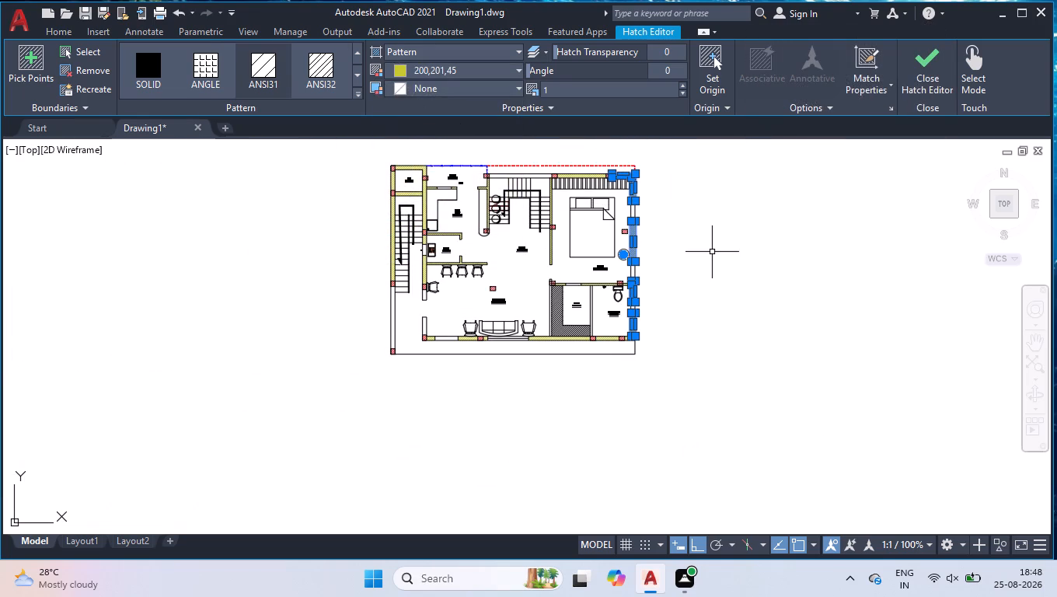
left_click(665, 161, "shift")
left_click(270, 417, "shift")
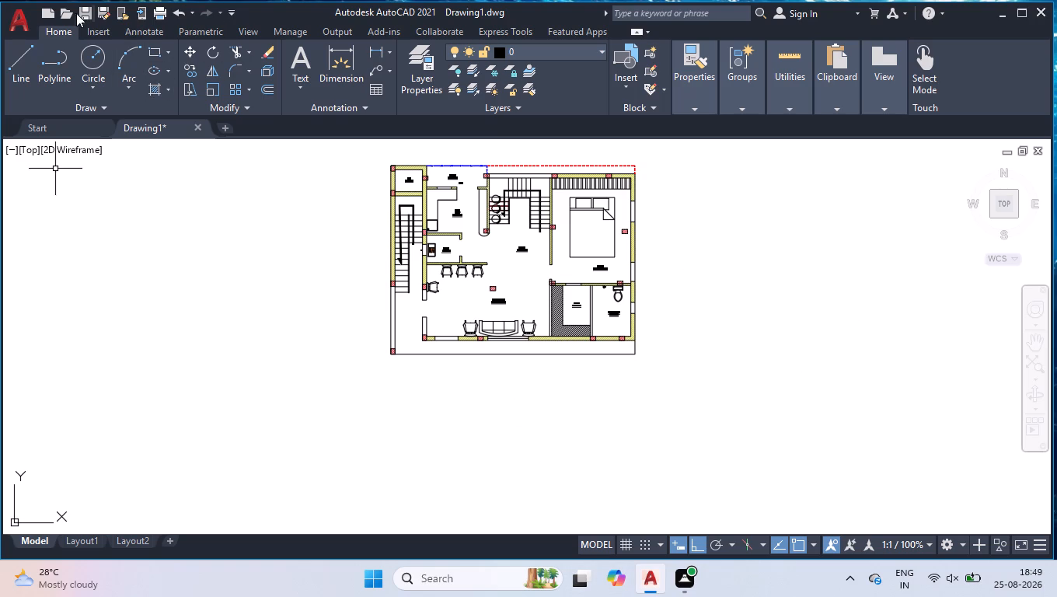
Add the multiline text BREAK FAST COUNTER in the empty area beside the floor plan.
left_click(300, 58)
left_click(22, 320)
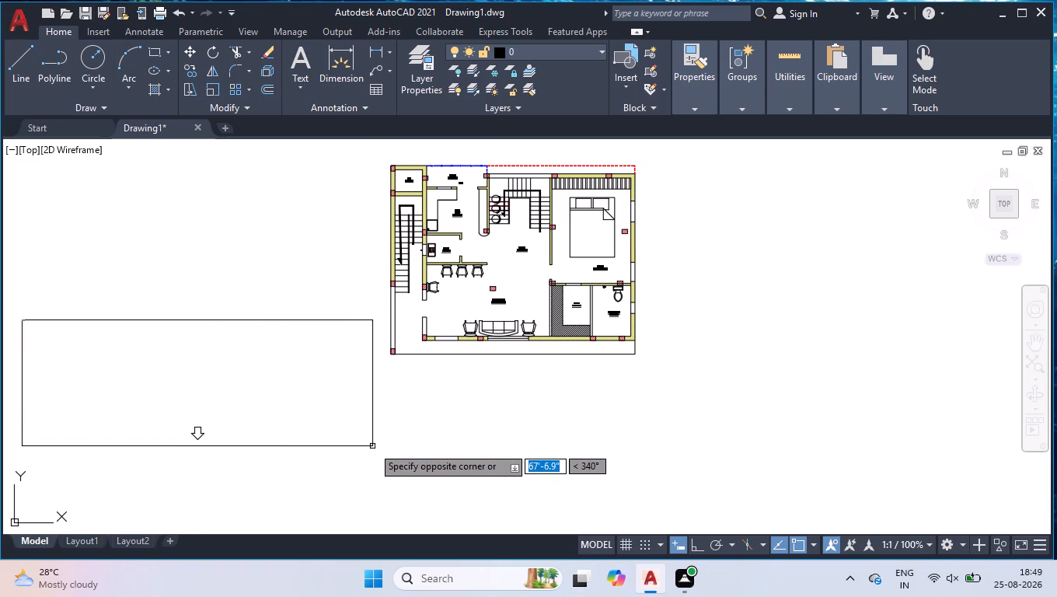
left_click(372, 446)
type("BREA")
type("K FAST COUNTER")
left_click(233, 197)
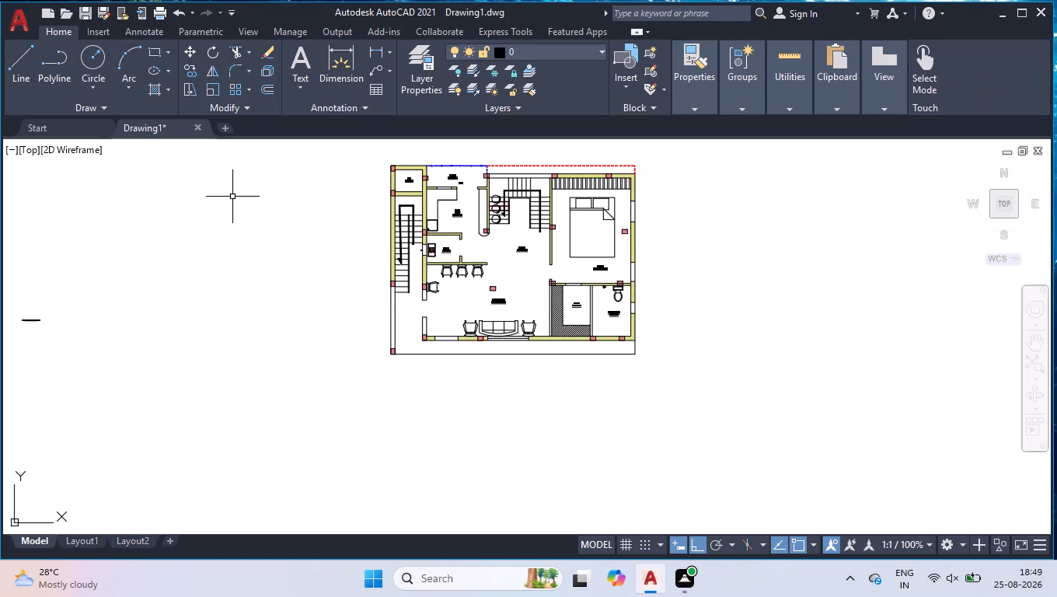
Rotate the BREAK FAST COUNTER label 90° so that it reads vertically upward.
scroll(14, 309, "up", 1)
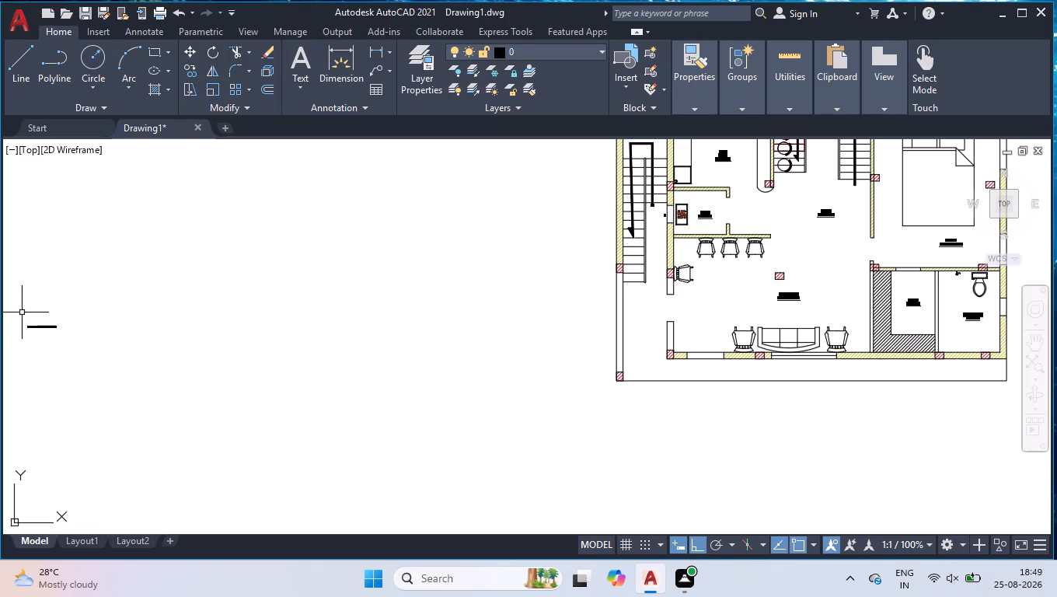
left_click(43, 313)
left_click(29, 379)
type("RO")
key("Return")
left_click(83, 389)
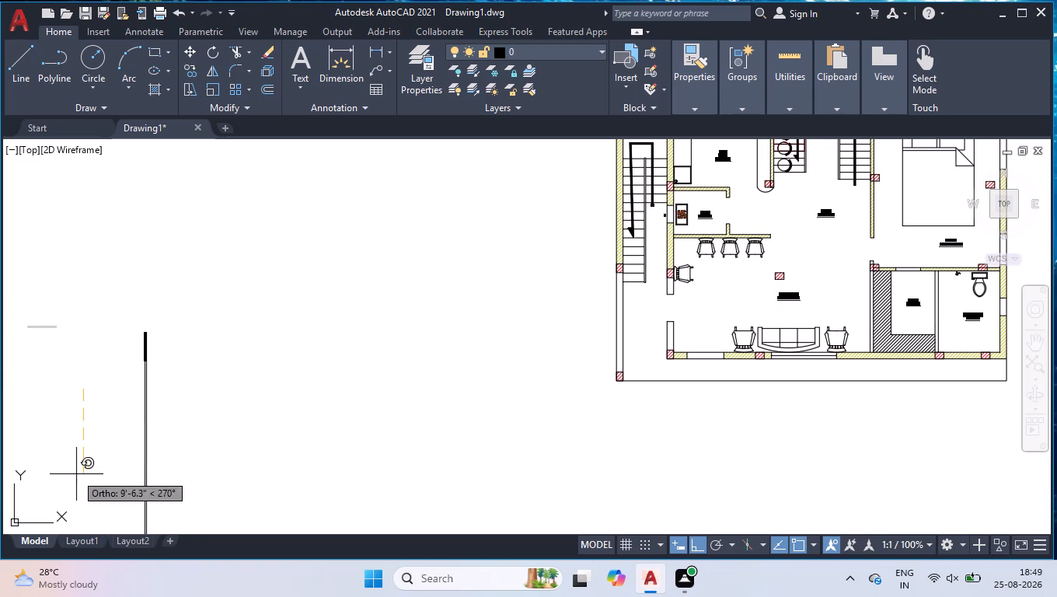
left_click(194, 182)
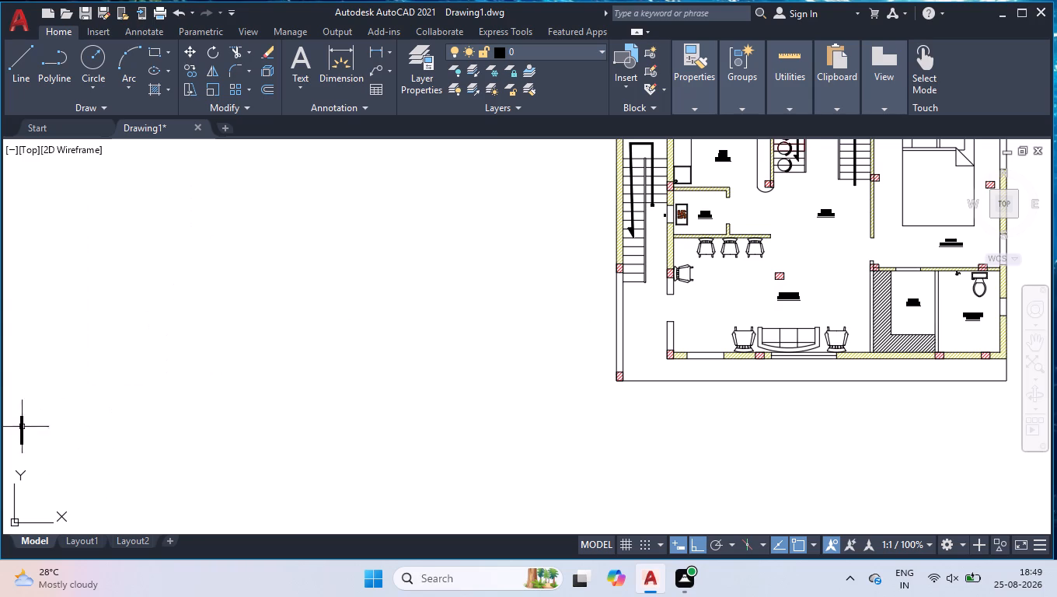
Move the vertical BREAK FAST COUNTER label into the narrow counter between the open kitchen and the round stools.
left_click(23, 432)
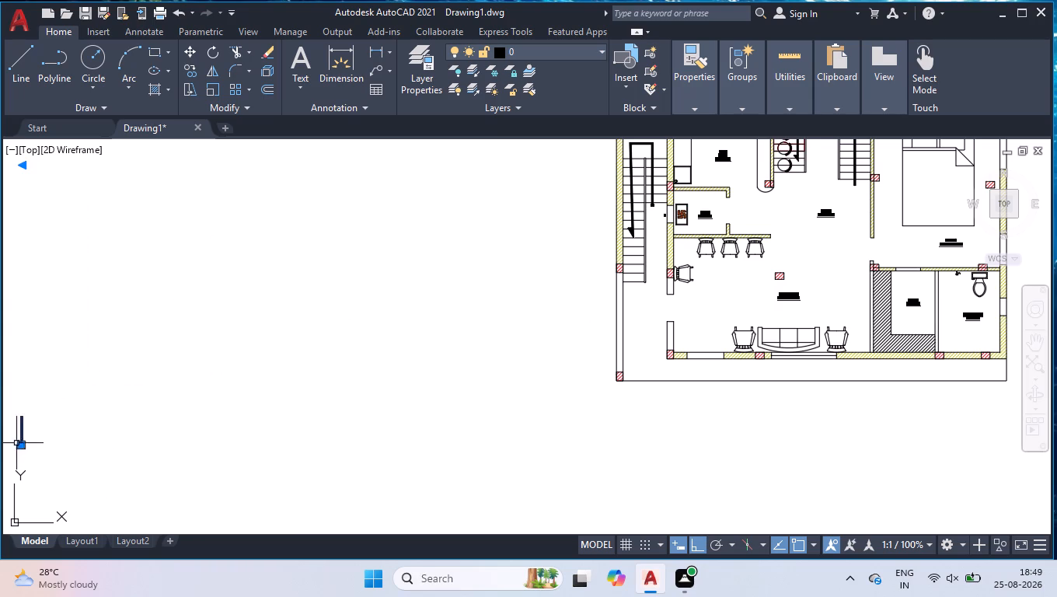
left_click(19, 447)
scroll(248, 465, "down", 2)
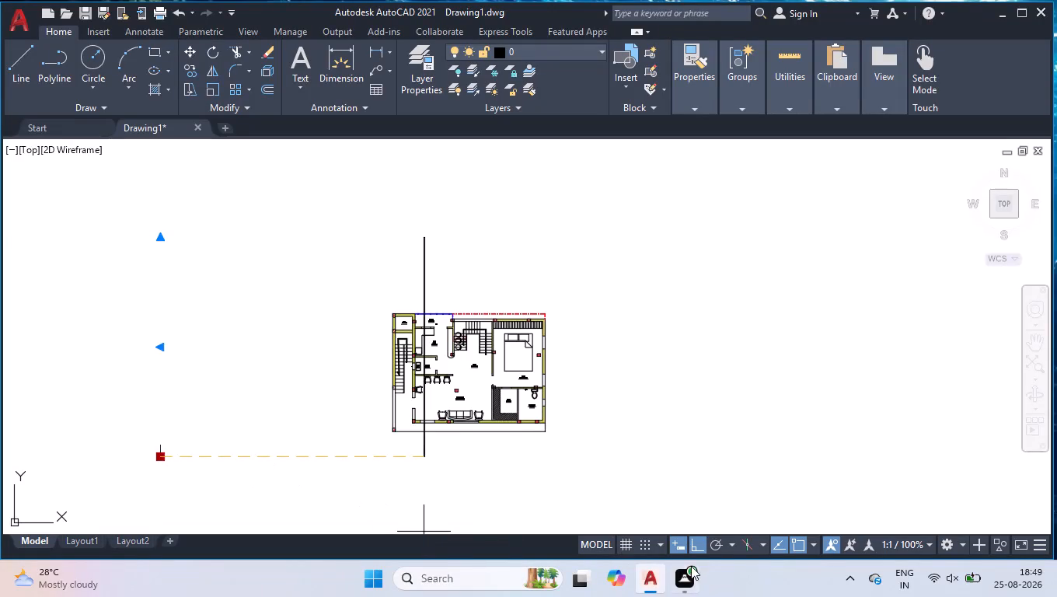
left_click(720, 550)
scroll(456, 372, "up", 3)
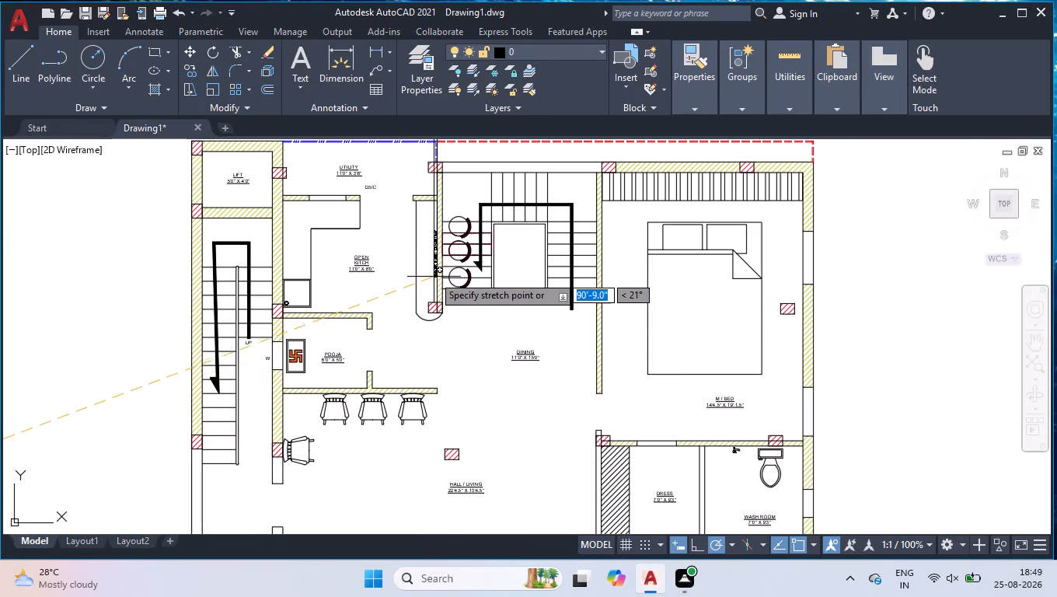
scroll(434, 261, "up", 2)
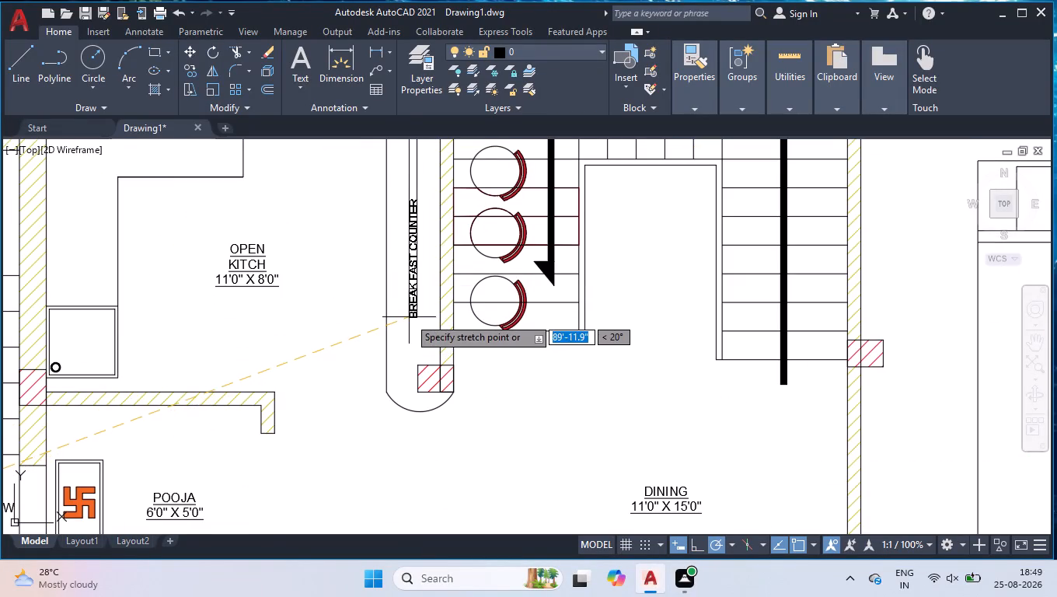
left_click(409, 323)
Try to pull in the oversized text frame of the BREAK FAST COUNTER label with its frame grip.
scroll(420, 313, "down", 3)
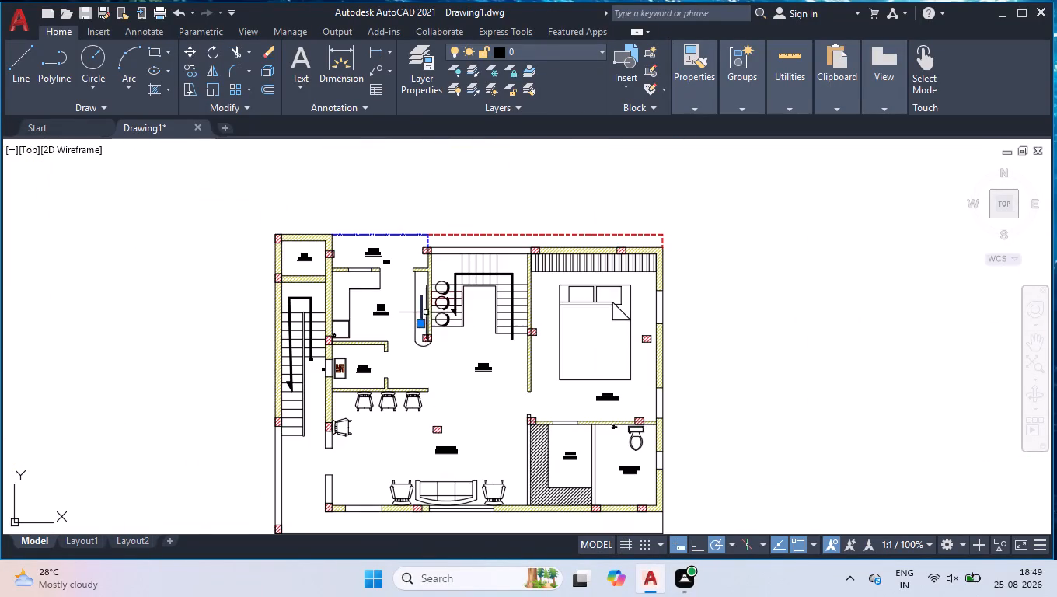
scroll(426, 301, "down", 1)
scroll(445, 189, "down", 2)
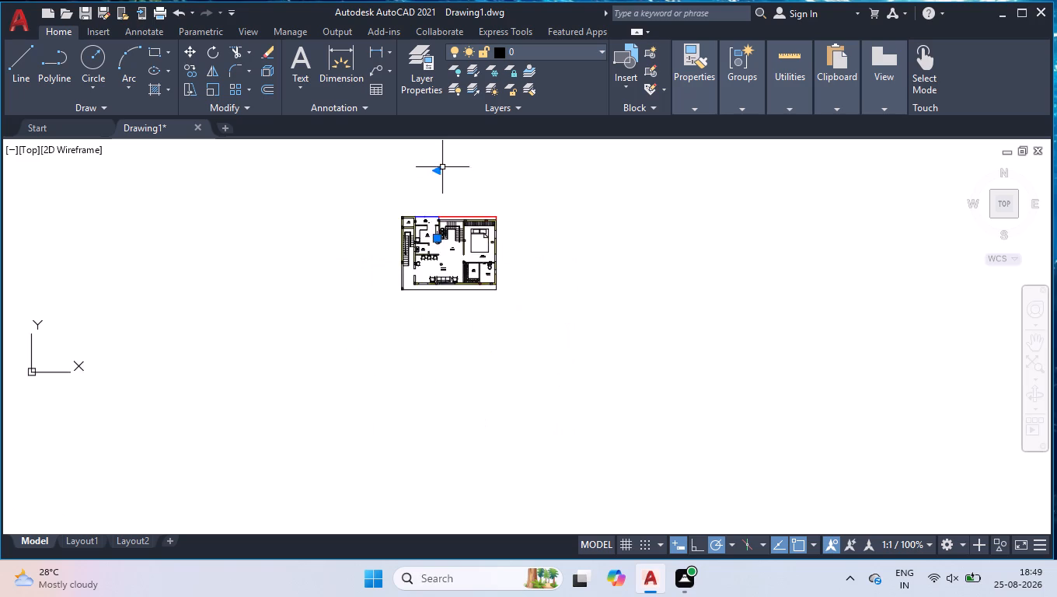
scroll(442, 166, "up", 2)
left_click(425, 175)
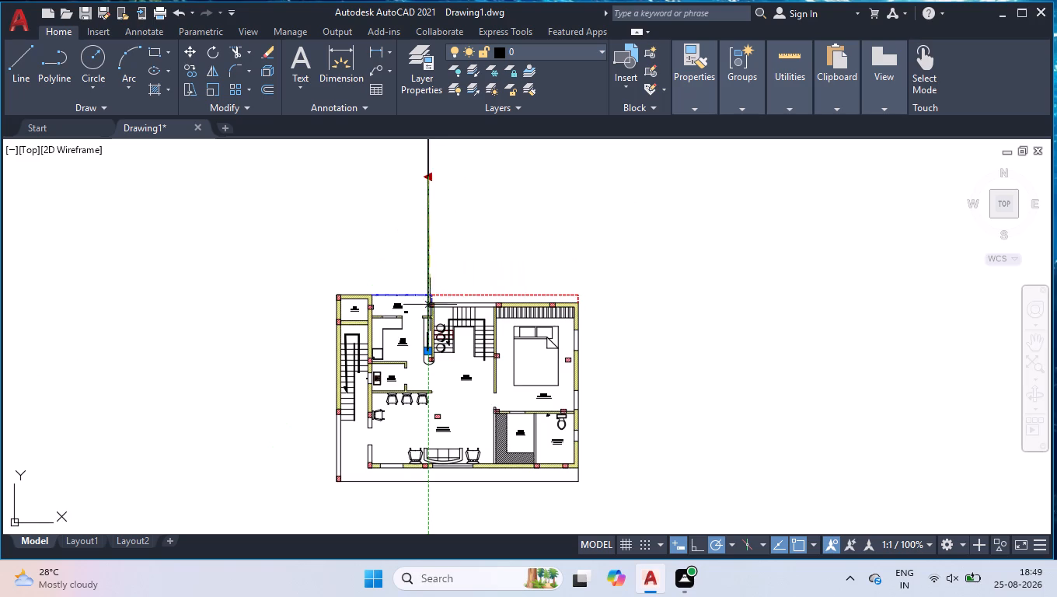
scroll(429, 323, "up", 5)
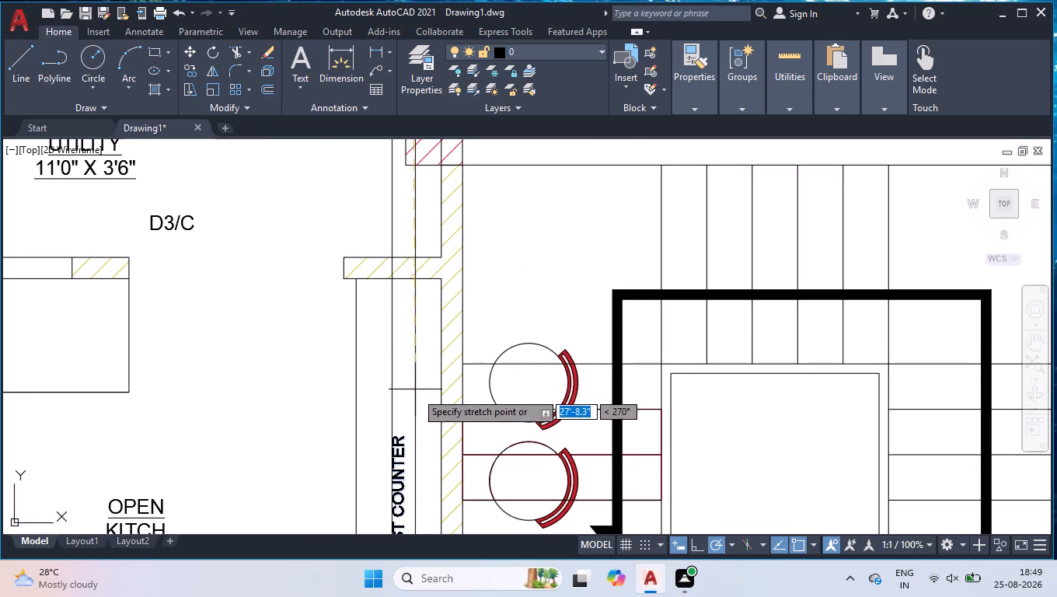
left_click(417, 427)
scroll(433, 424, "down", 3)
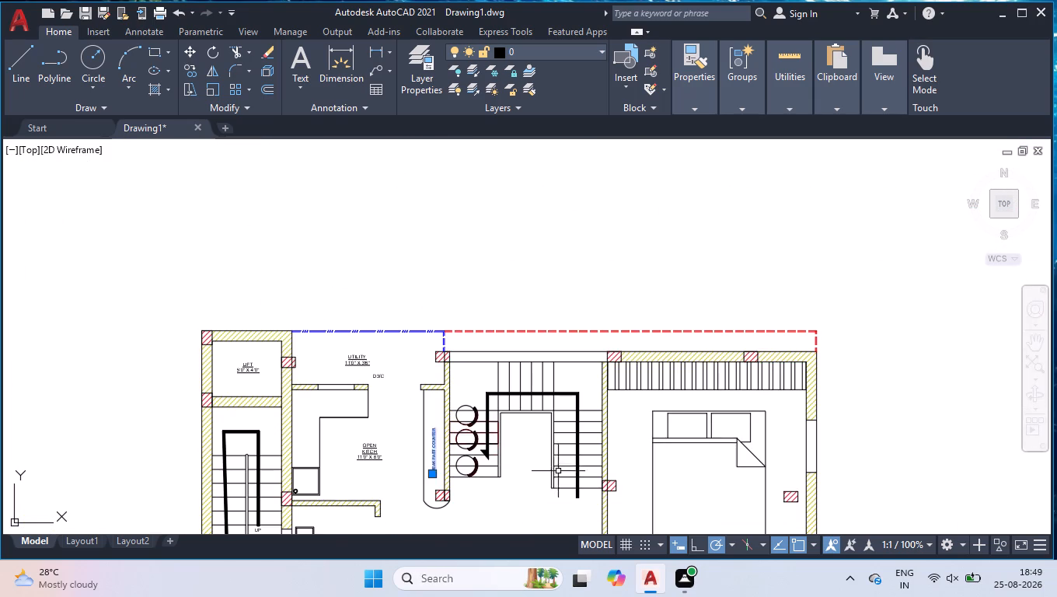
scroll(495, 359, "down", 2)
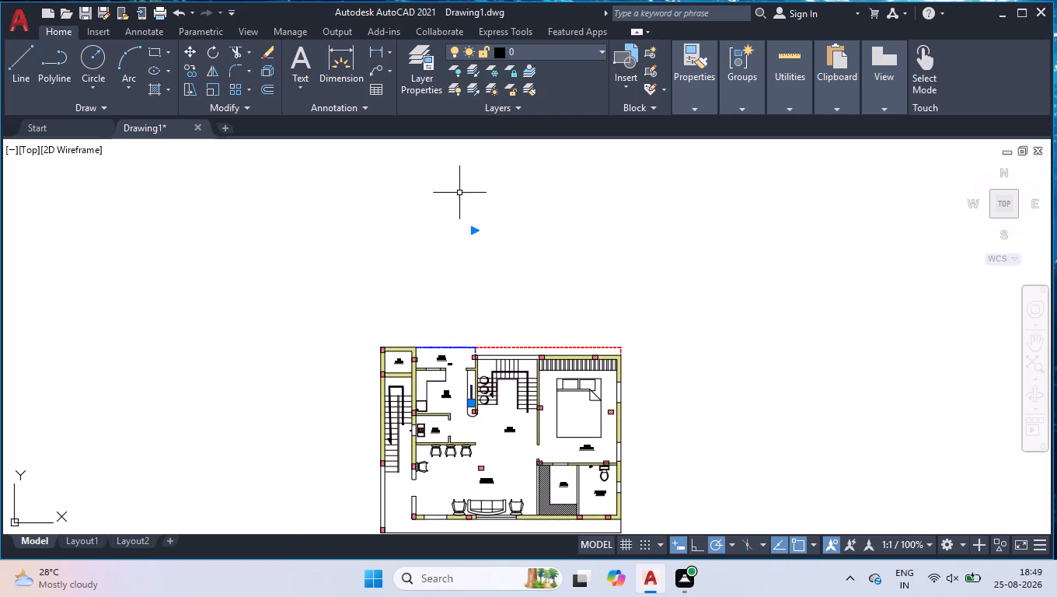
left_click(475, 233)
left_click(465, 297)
Open the BREAK FAST COUNTER label for editing and shrink its text frame close to the wording.
scroll(460, 398, "up", 3)
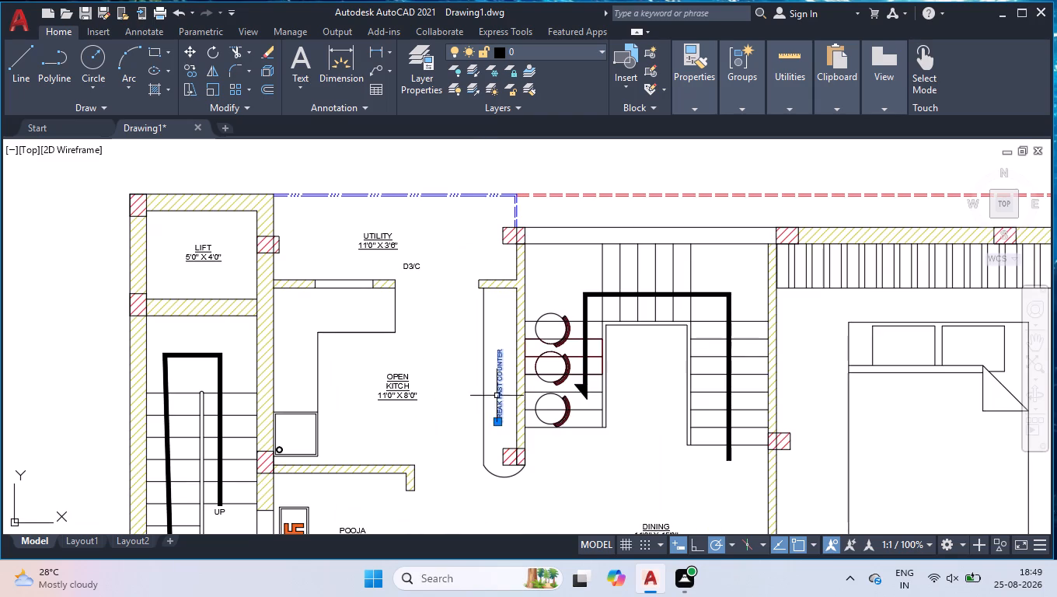
scroll(490, 422, "up", 2)
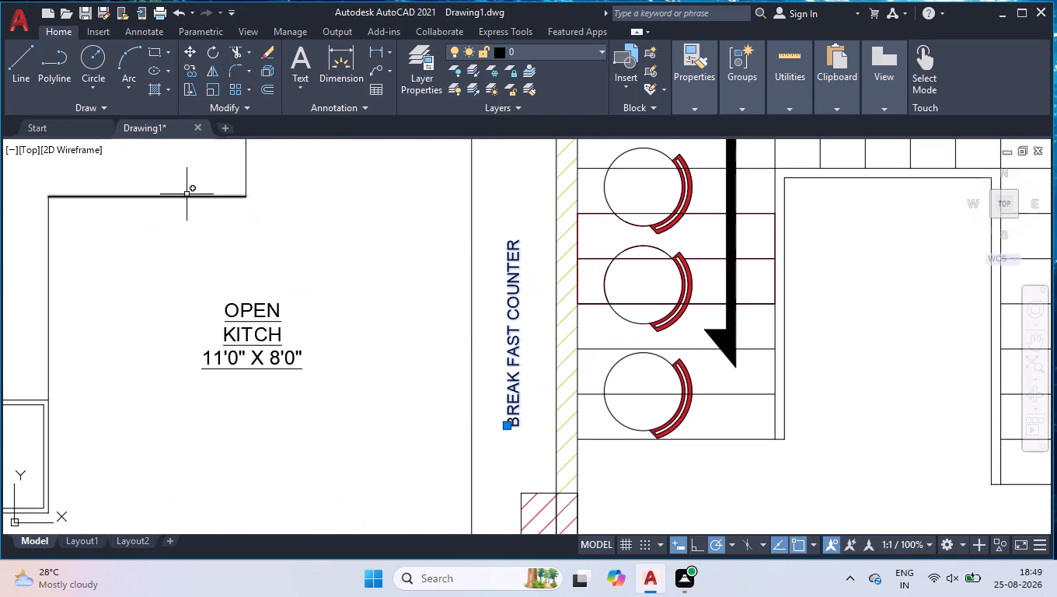
scroll(185, 194, "down", 3)
scroll(253, 226, "up", 2)
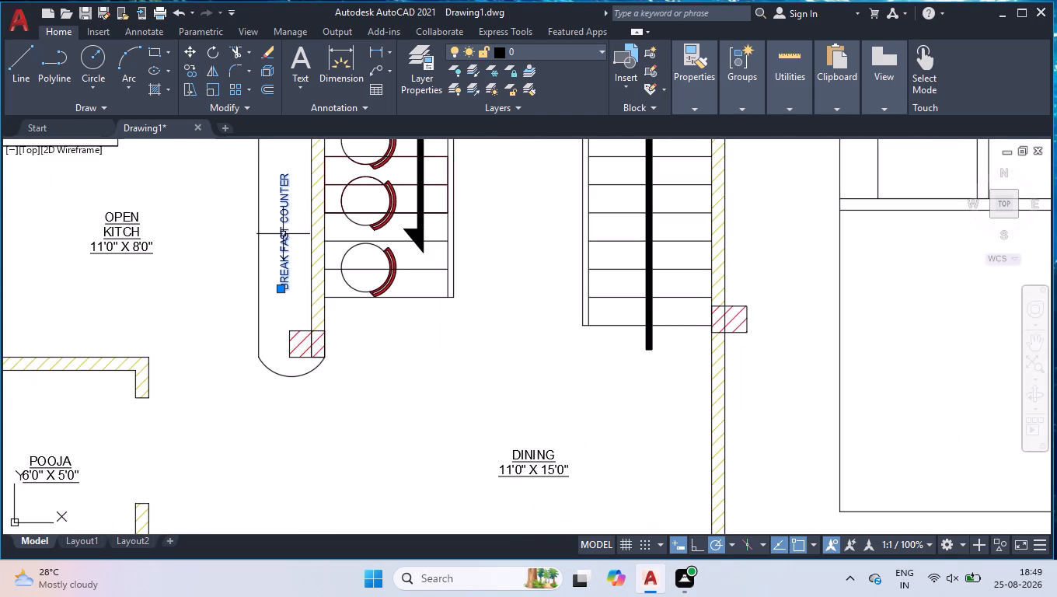
double_click(283, 234)
left_click_drag(406, 300, 406, 300)
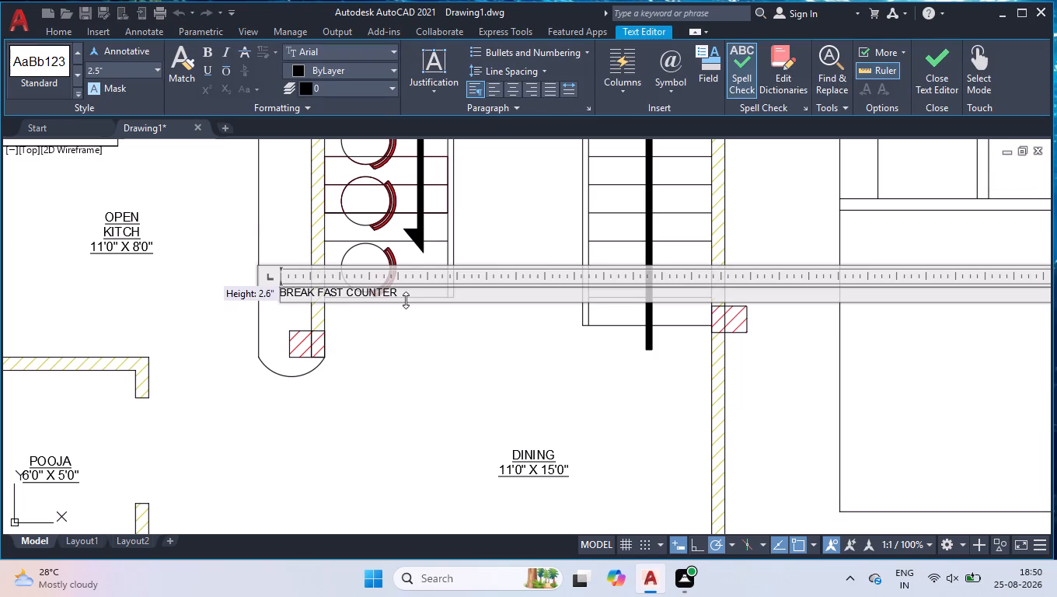
left_click_drag(406, 300, 298, 292)
scroll(414, 303, "down", 4)
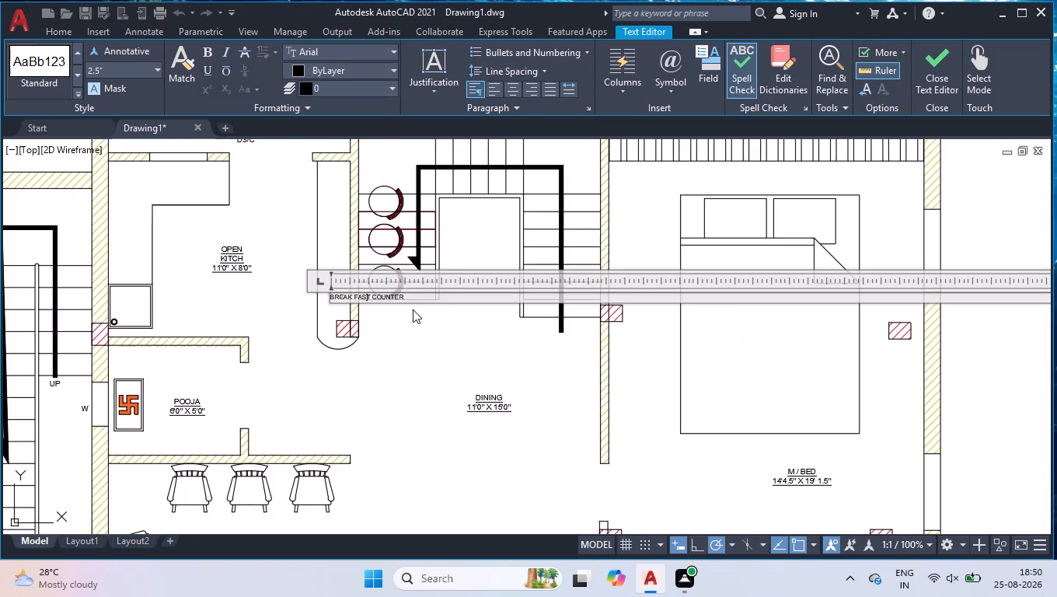
left_click_drag(740, 292, 474, 264)
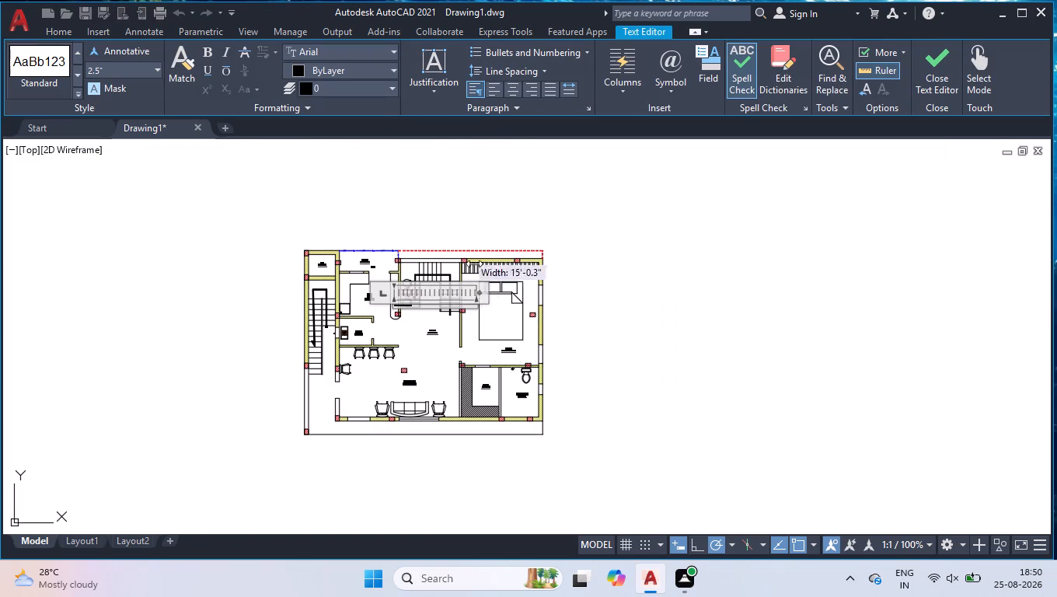
left_click_drag(474, 264, 436, 291)
scroll(396, 305, "up", 3)
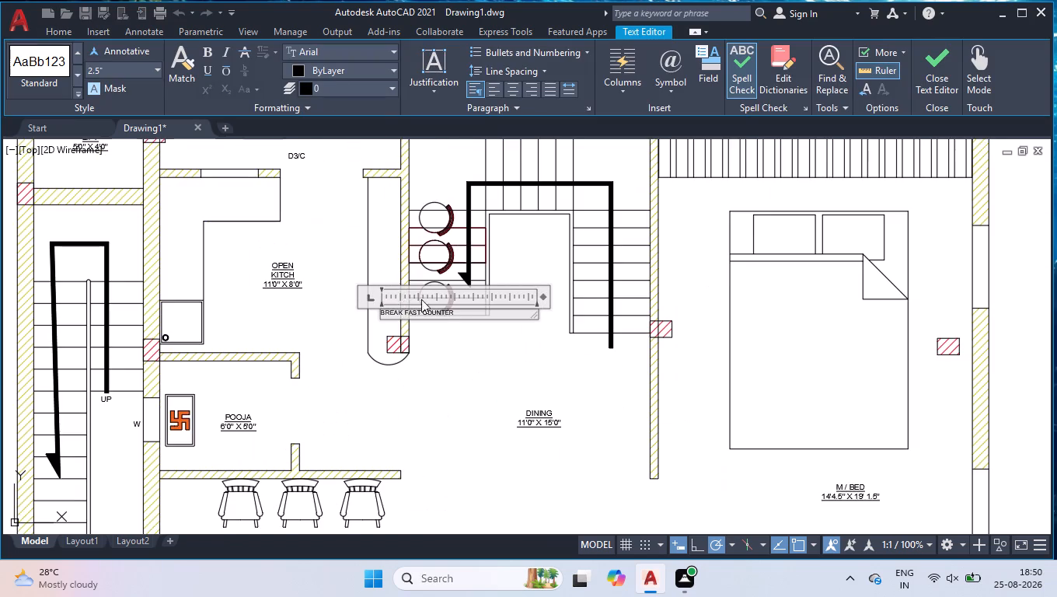
scroll(432, 319, "up", 3)
left_click_drag(861, 270, 854, 271)
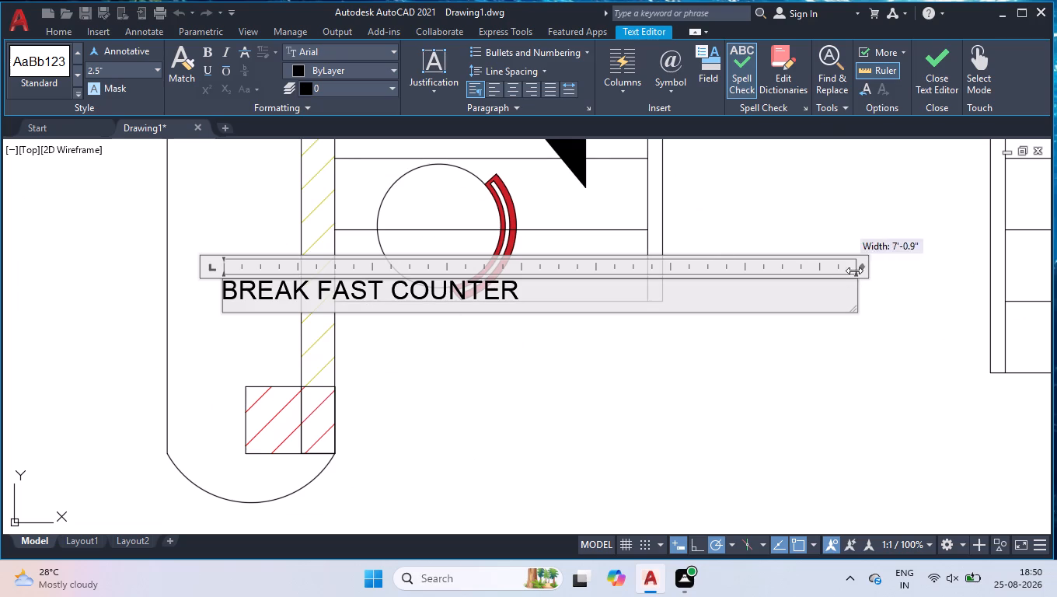
left_click_drag(854, 271, 572, 258)
Set the whole BREAK FAST COUNTER text to a height of 4" and widen its frame to fit one line.
left_click_drag(532, 295, 427, 303)
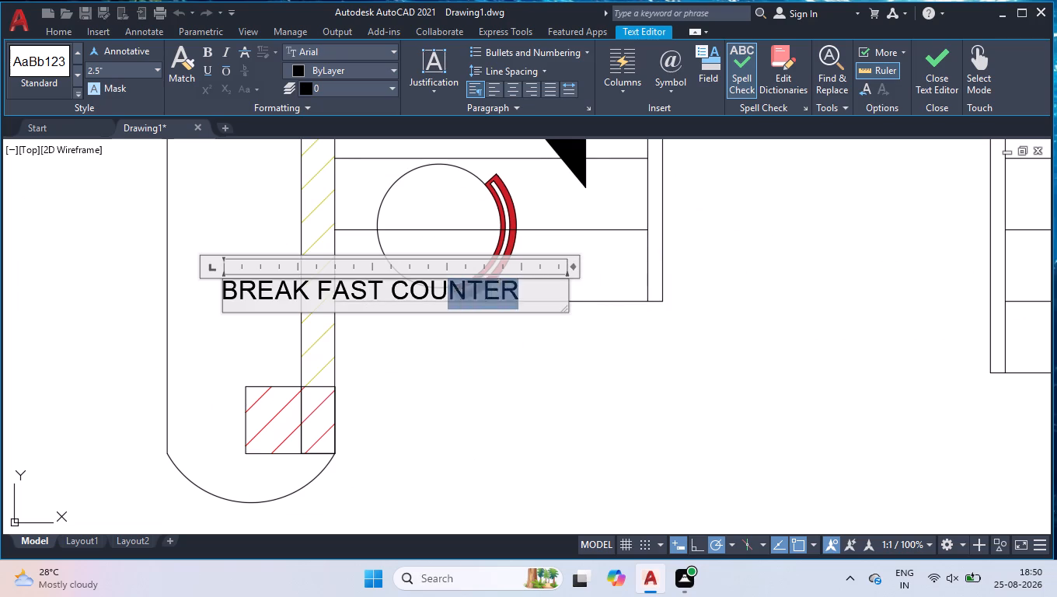
left_click_drag(427, 303, 114, 248)
left_click(115, 71)
key("4")
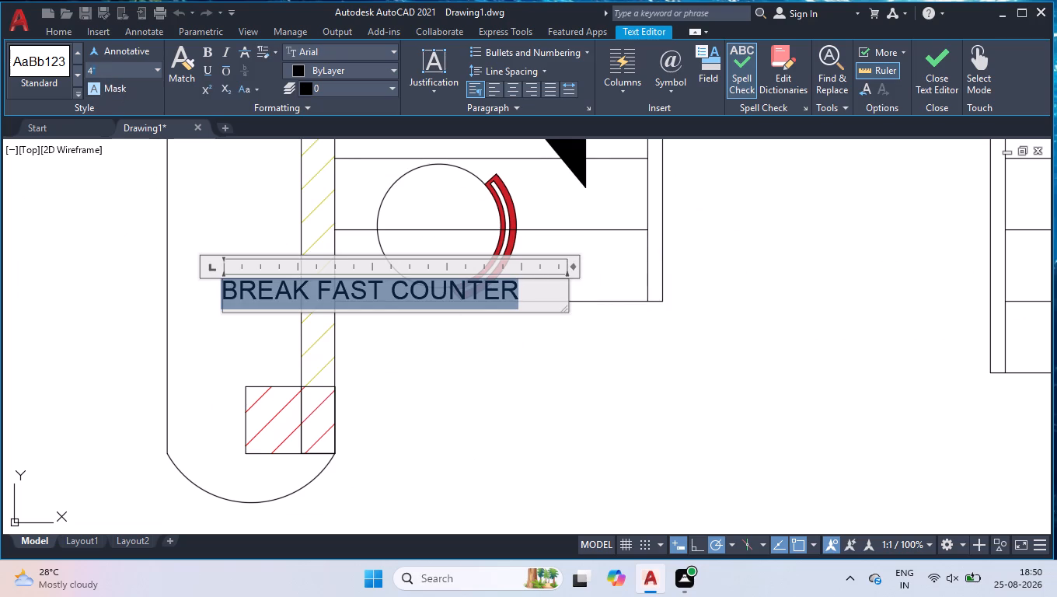
key("Return")
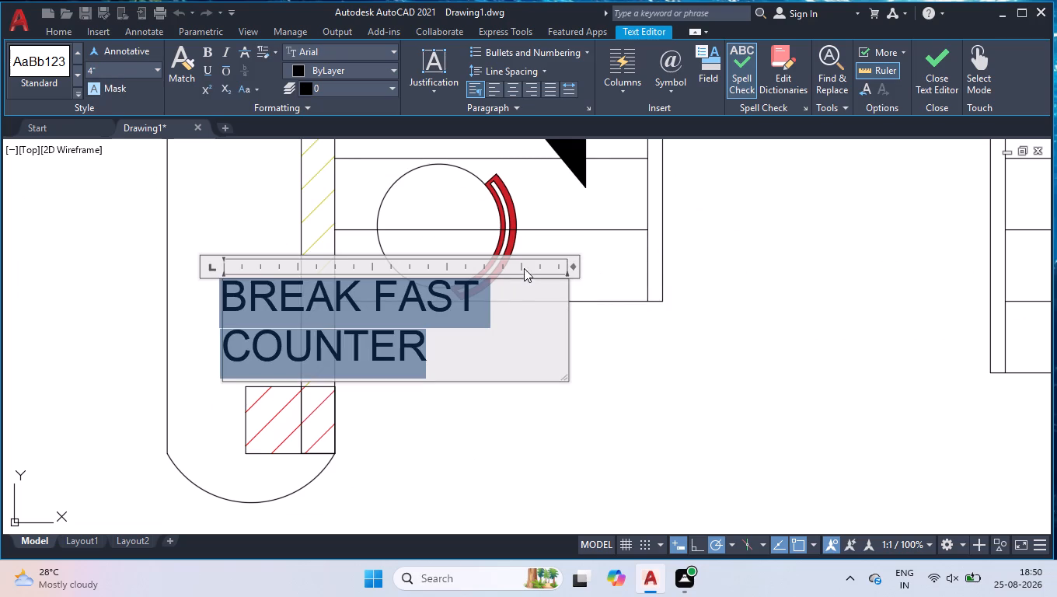
left_click_drag(575, 268, 780, 278)
left_click(835, 216)
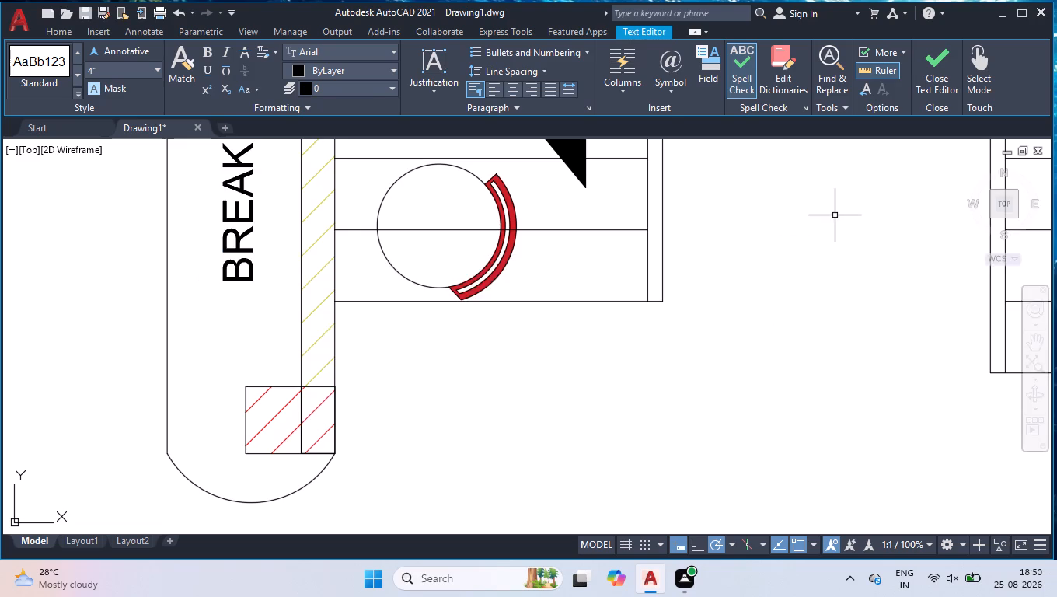
scroll(789, 352, "down", 3)
scroll(729, 274, "up", 1)
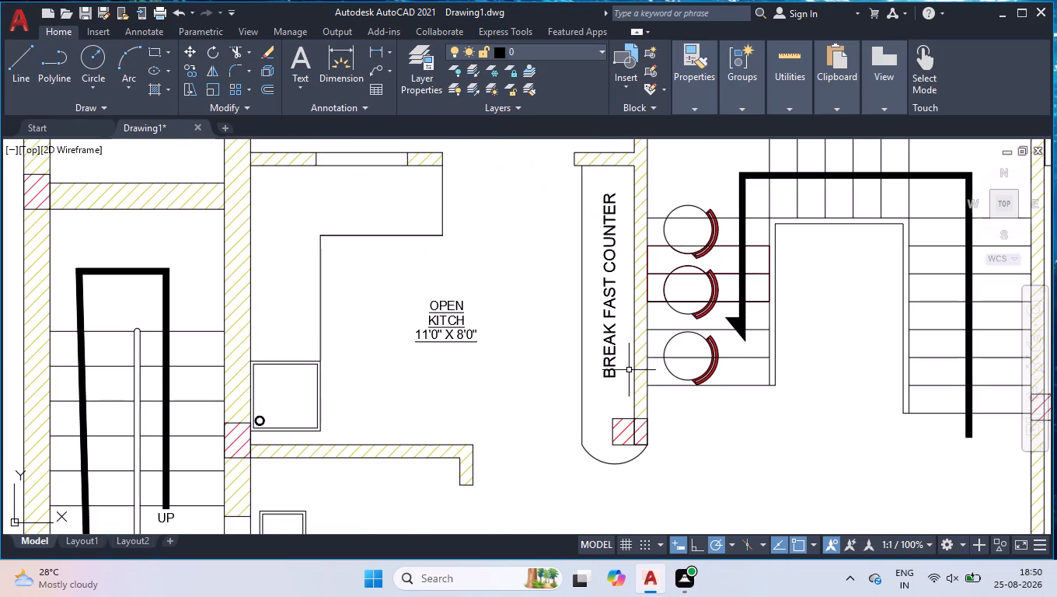
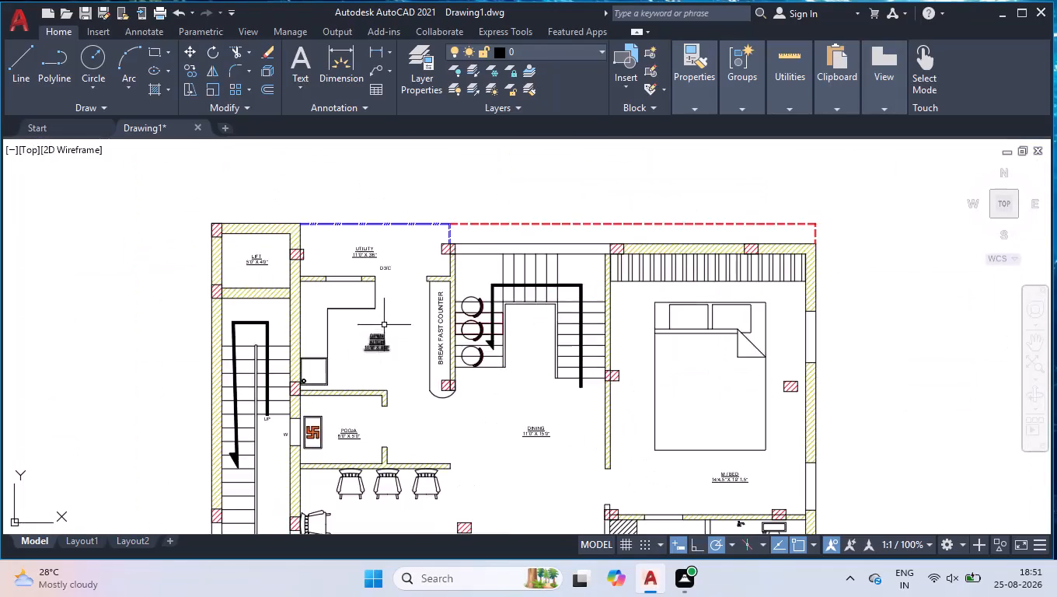
Remove the red hatch from the column at the plan's lower-left outer corner with the Trim command.
scroll(388, 323, "down", 2)
scroll(380, 467, "up", 3)
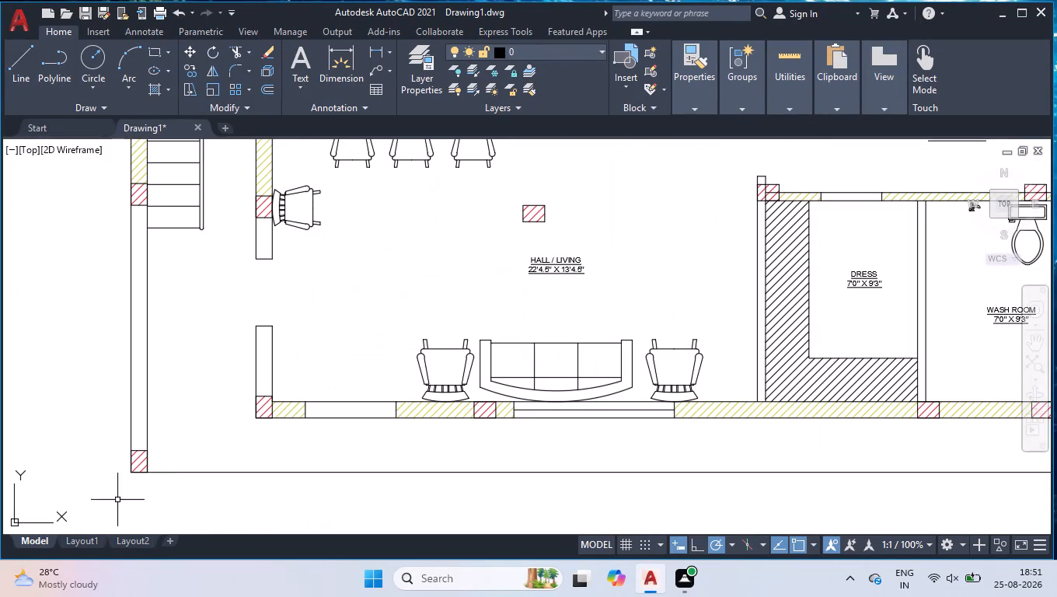
scroll(140, 477, "up", 3)
left_click(126, 368)
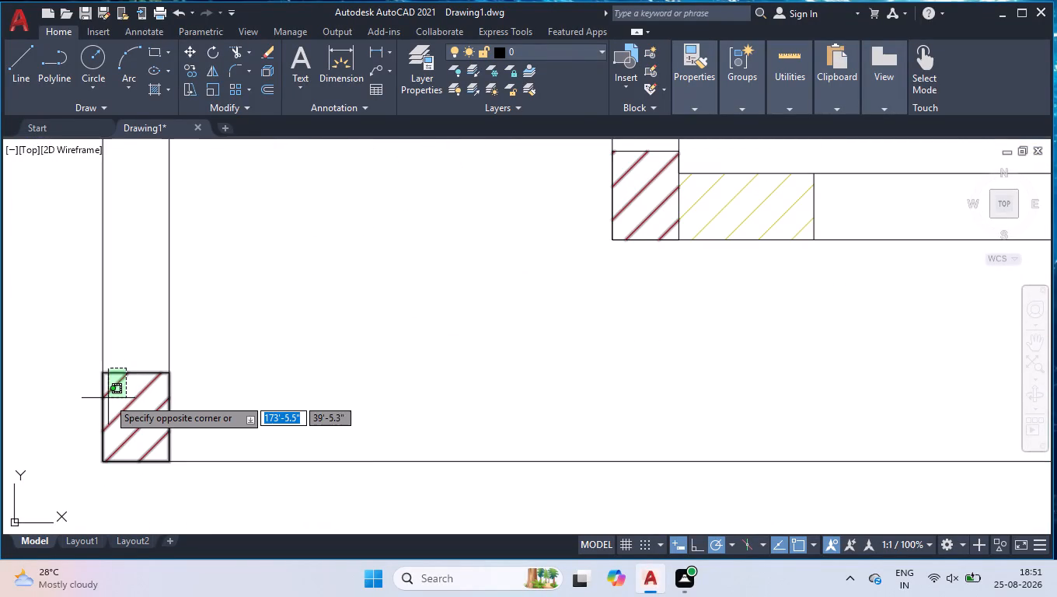
left_click(141, 365)
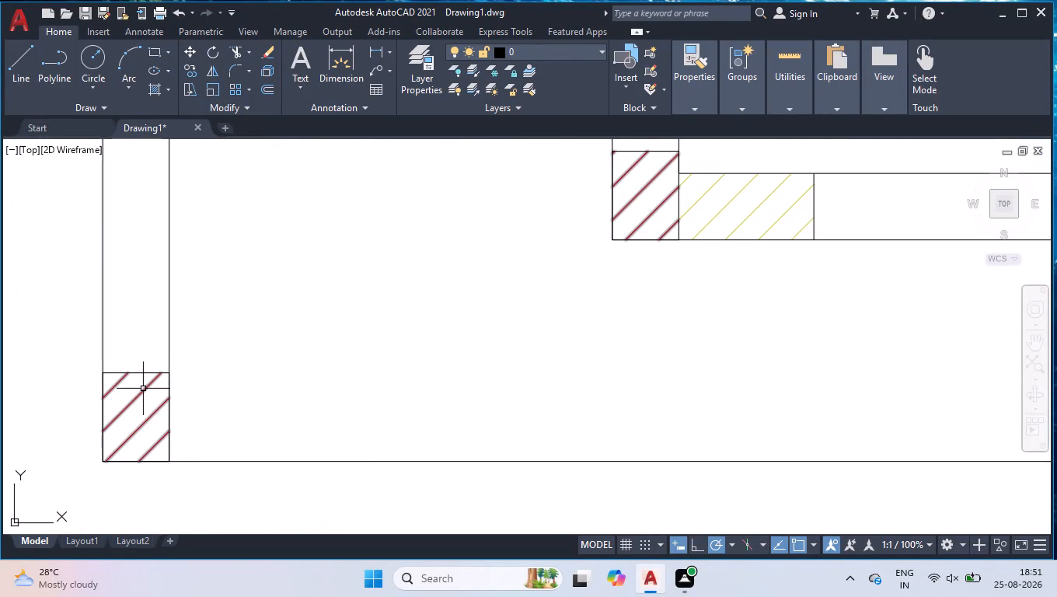
type("TR")
key("Return")
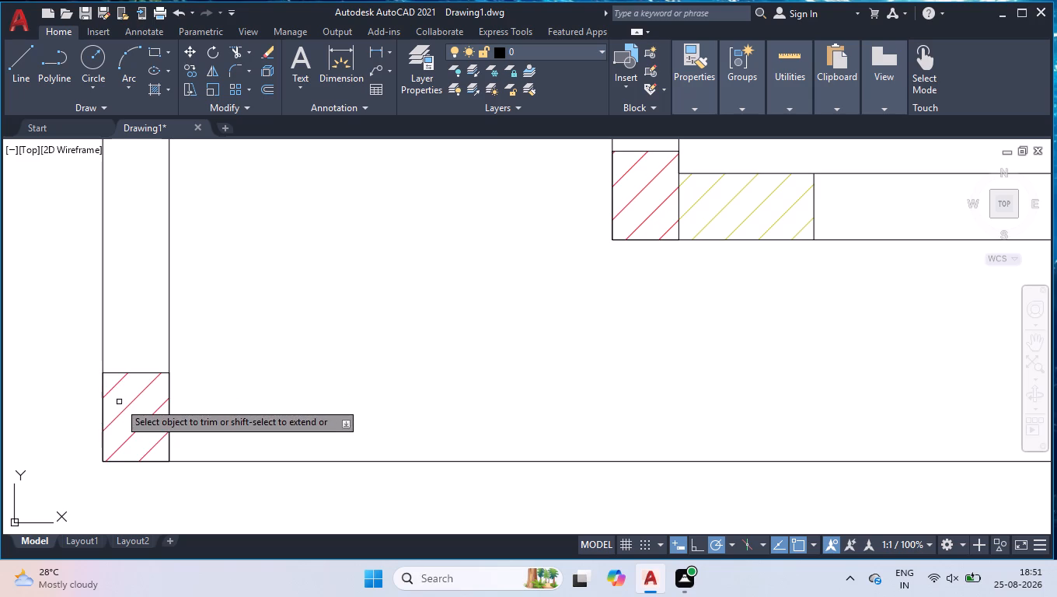
left_click(124, 410)
key("Return")
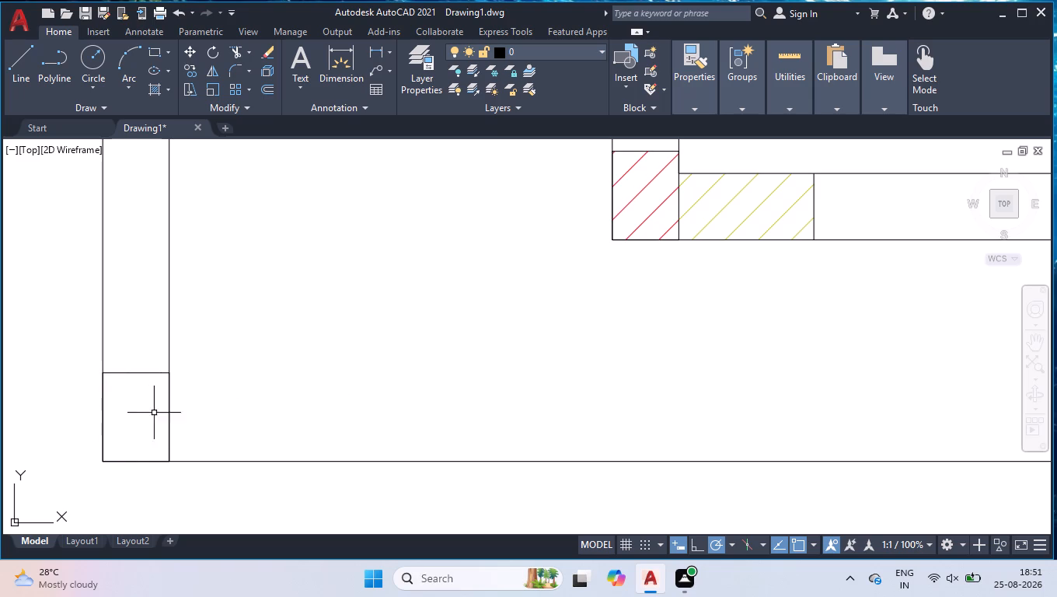
With Ortho on, move the emptied corner column outline straight up into line with the hall's lower-left corner column.
left_click(142, 359)
left_click(133, 382)
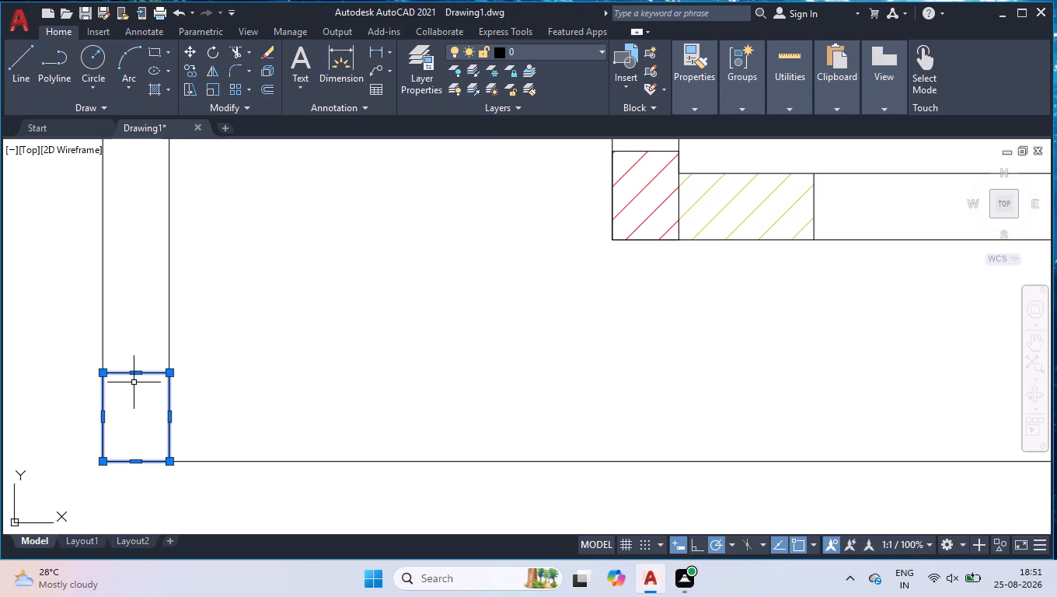
type("MO")
key("v")
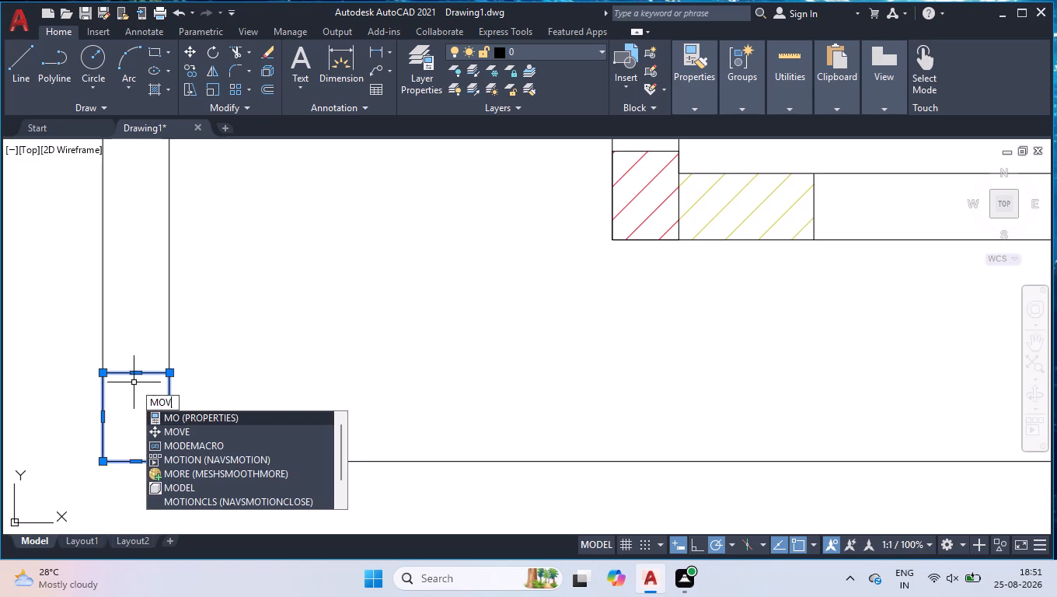
key("Return")
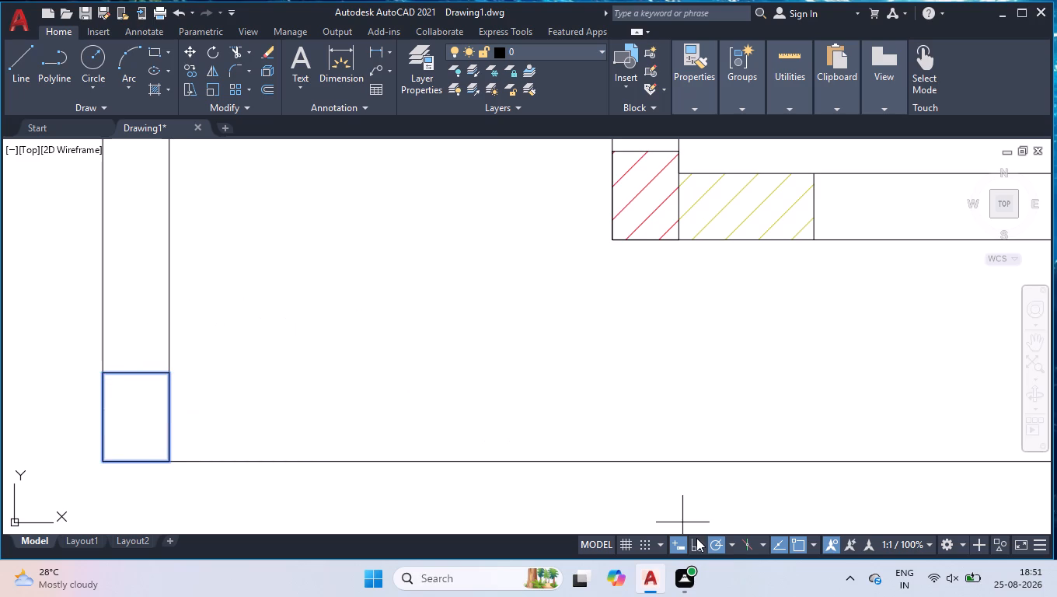
left_click(696, 538)
scroll(649, 460, "down", 1)
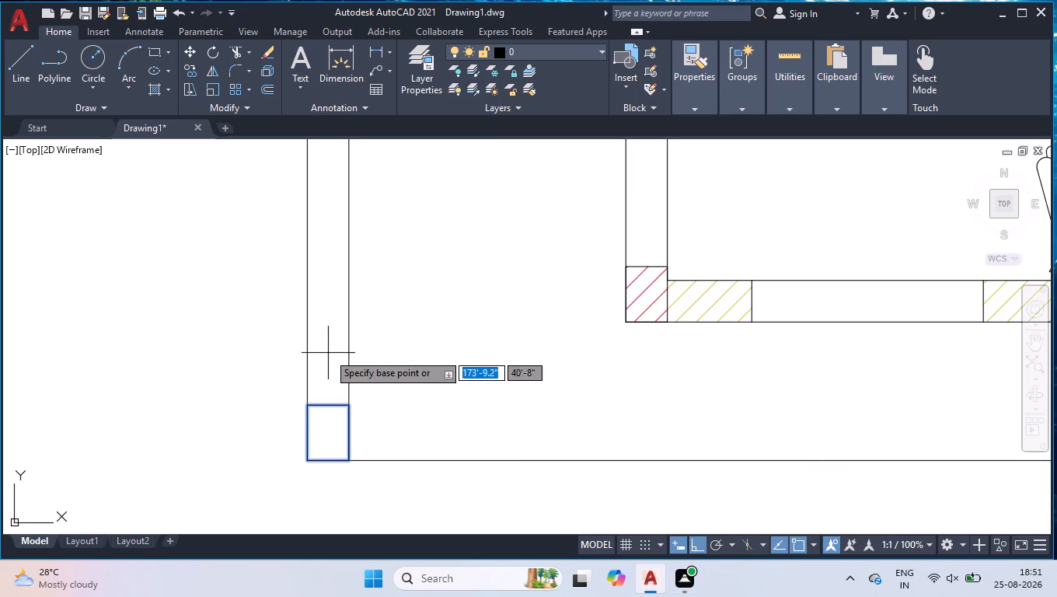
left_click(310, 403)
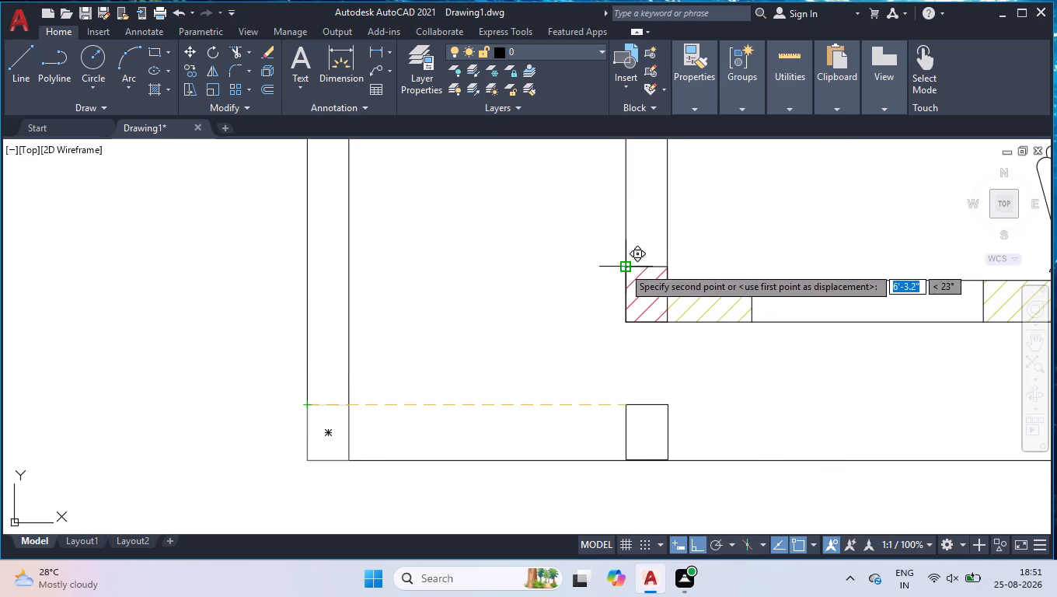
left_click(373, 267)
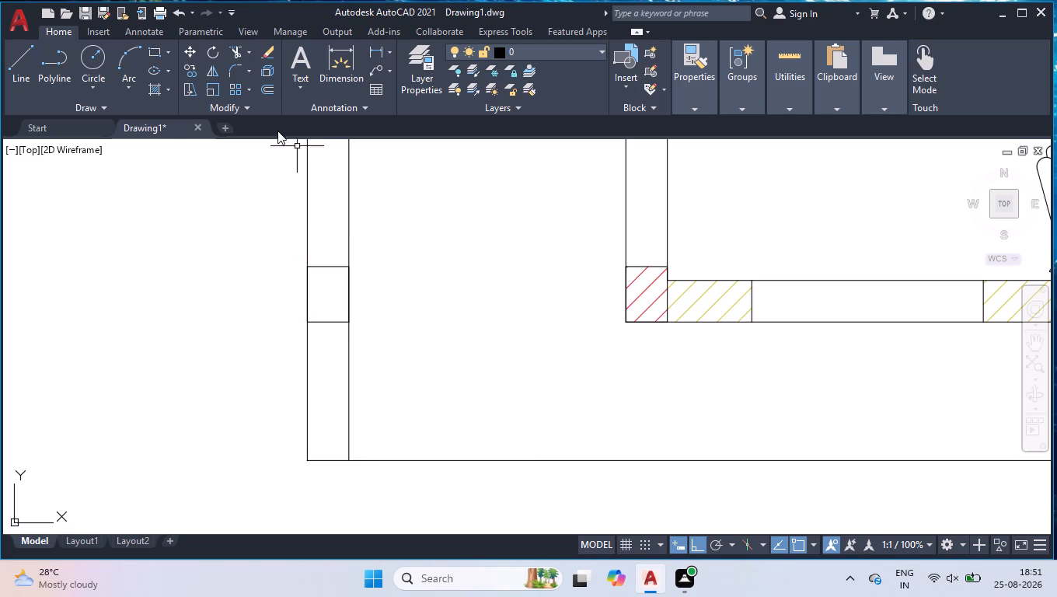
Hatch the moved column in red 205,32,39 to match the other columns.
left_click(161, 88)
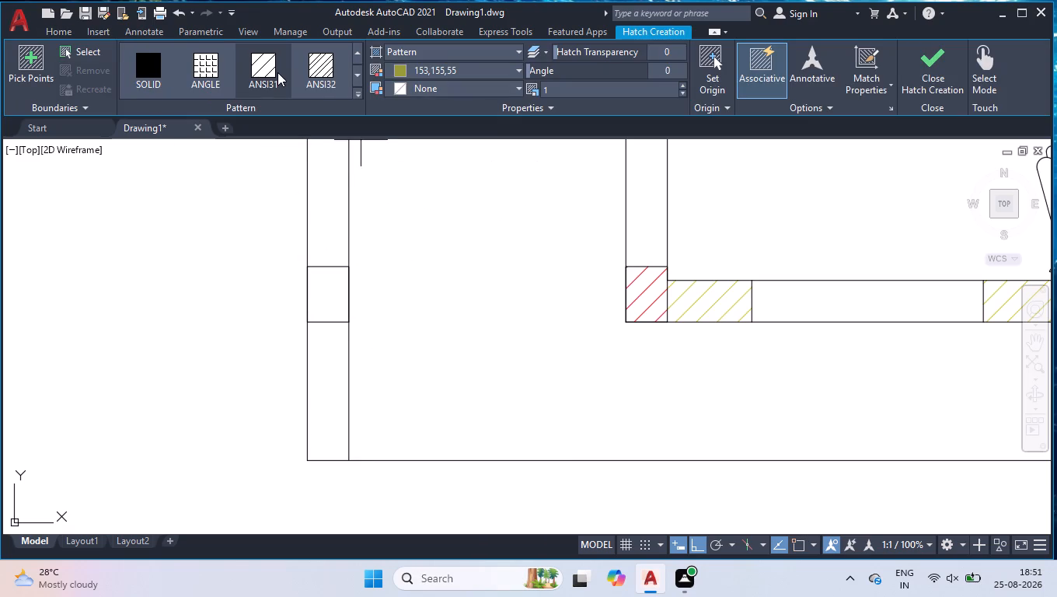
left_click(425, 72)
left_click(437, 167)
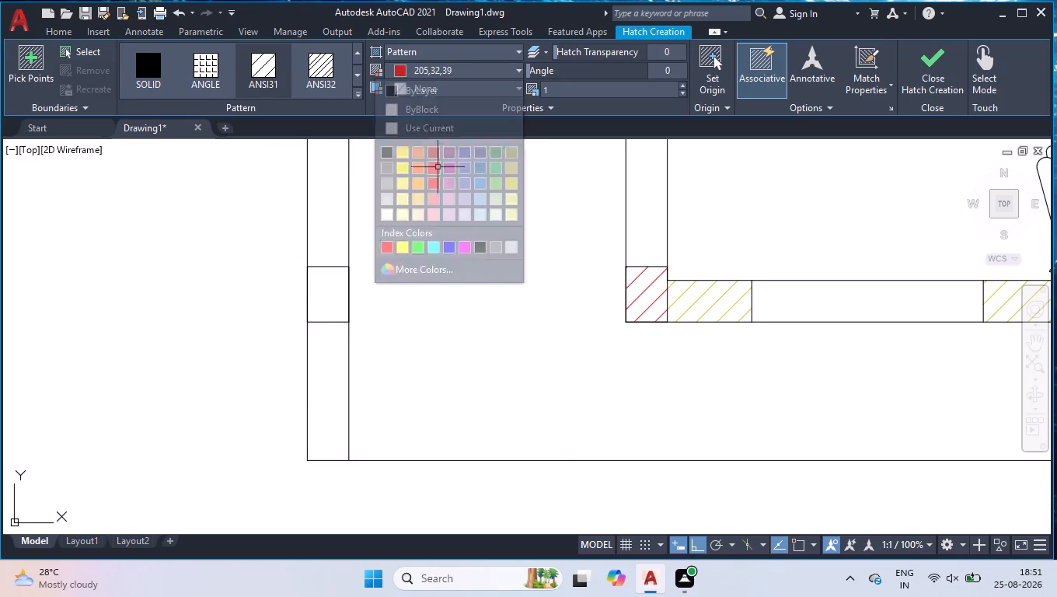
left_click(339, 293)
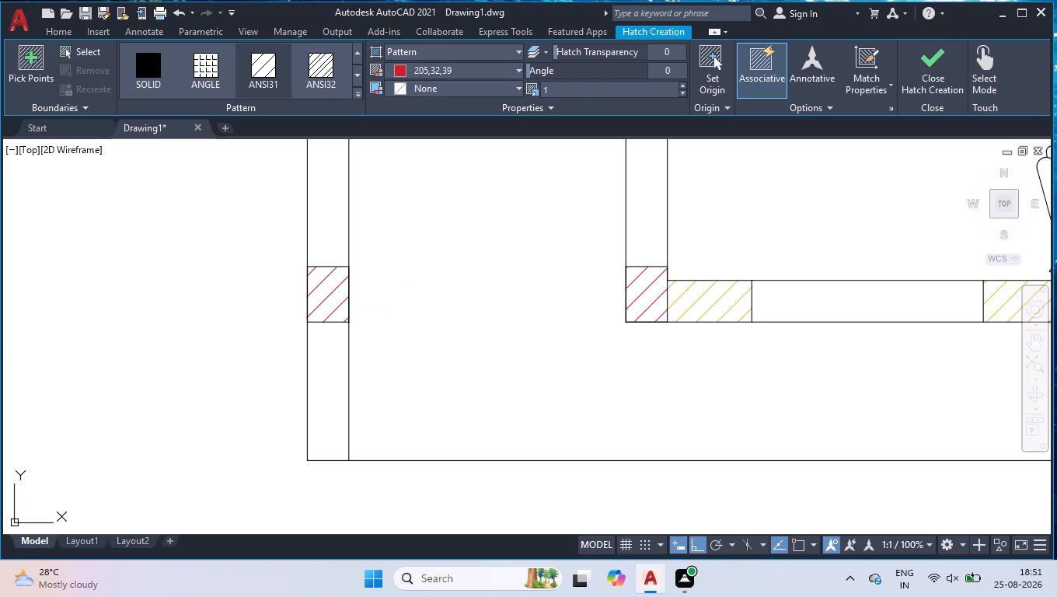
key("Return")
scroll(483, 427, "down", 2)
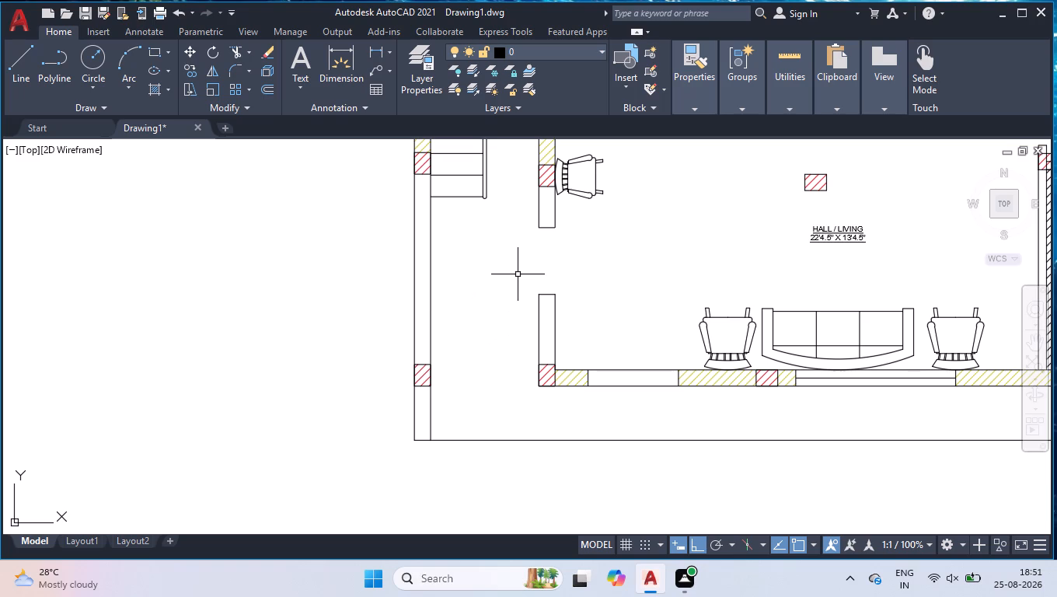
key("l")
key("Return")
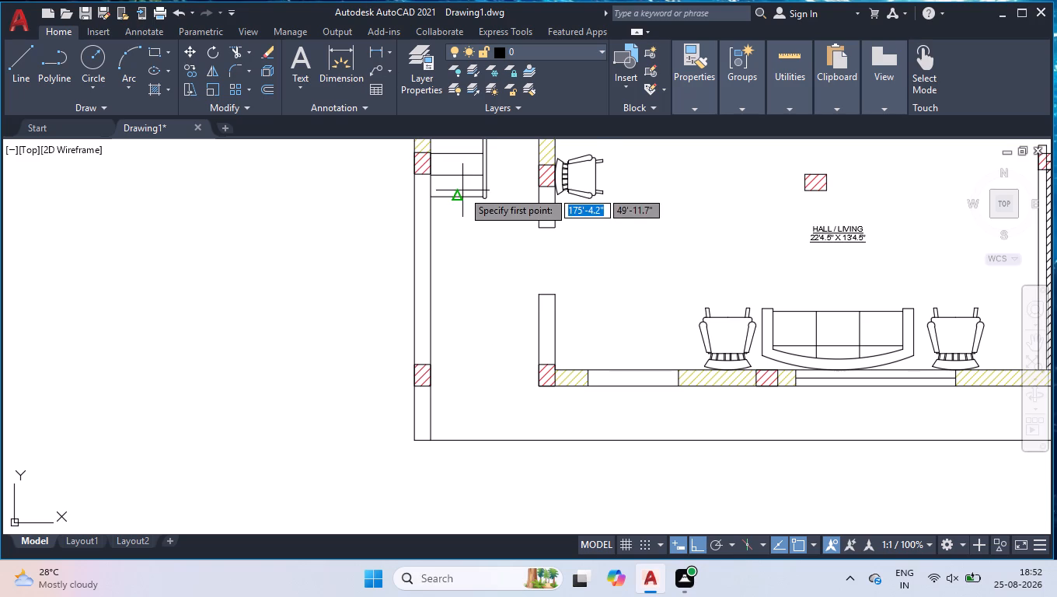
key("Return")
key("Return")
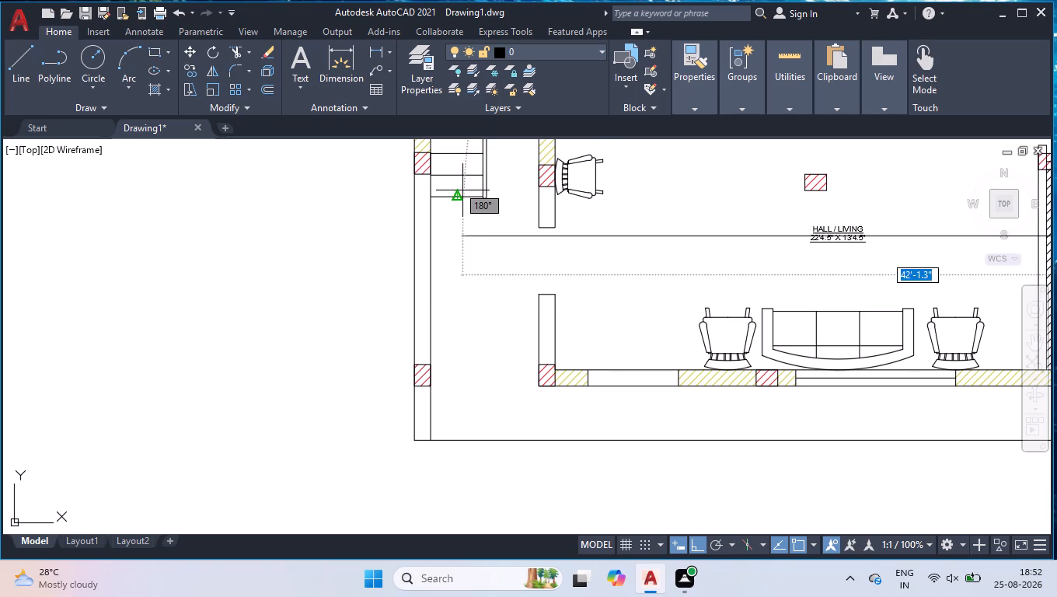
Extend the lowest line of the staircase across the side wall to the wall's outer face.
type("EX")
key("Return")
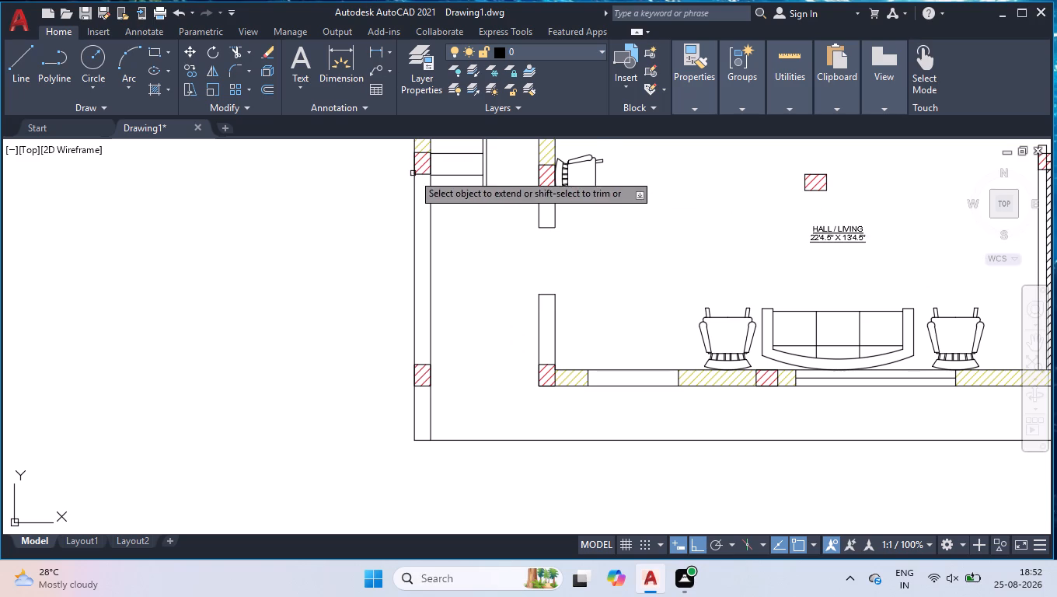
left_click(447, 196)
key("Return")
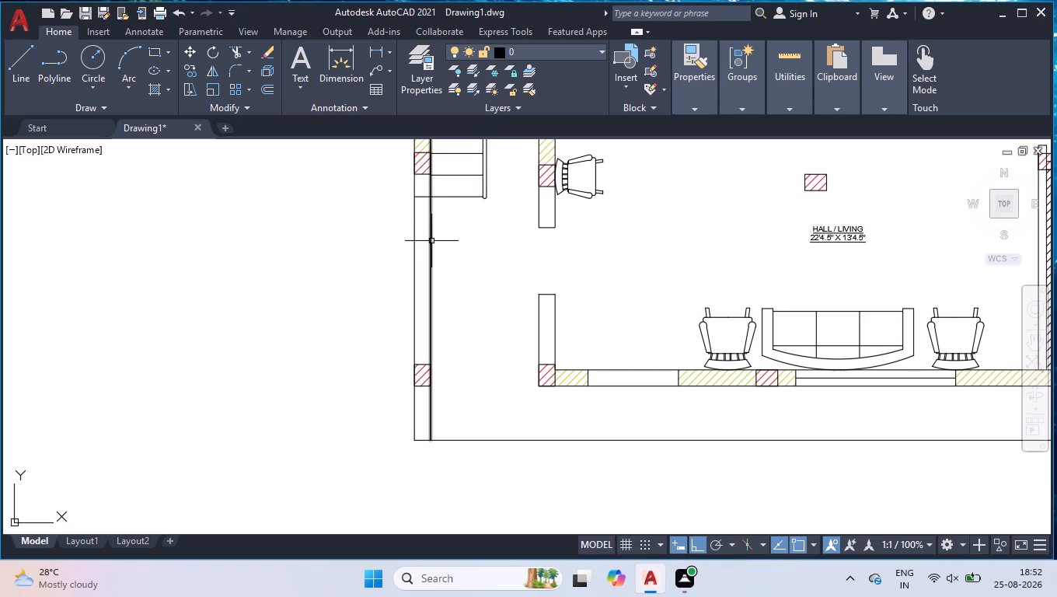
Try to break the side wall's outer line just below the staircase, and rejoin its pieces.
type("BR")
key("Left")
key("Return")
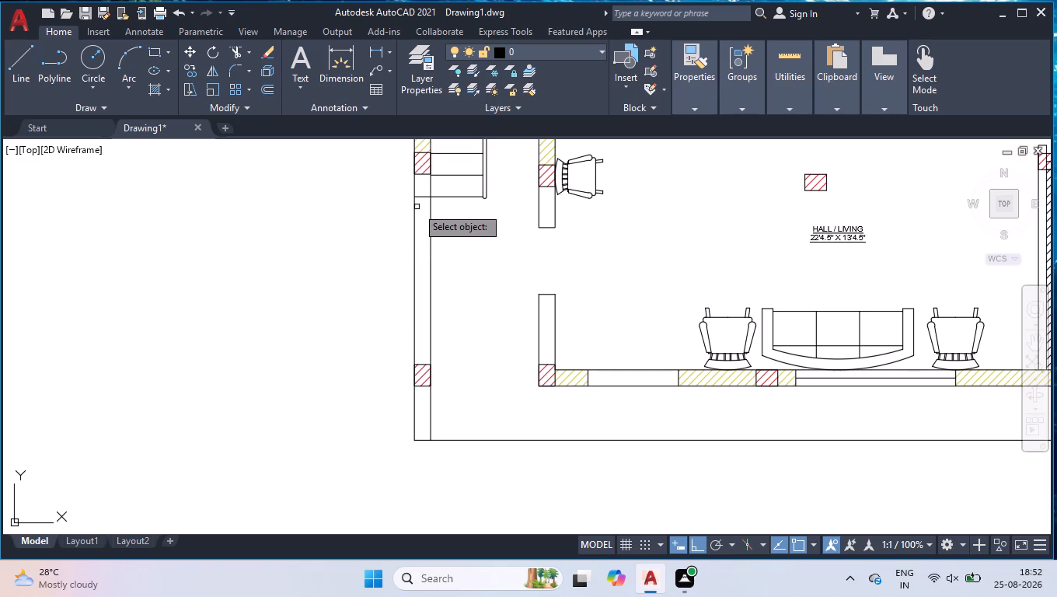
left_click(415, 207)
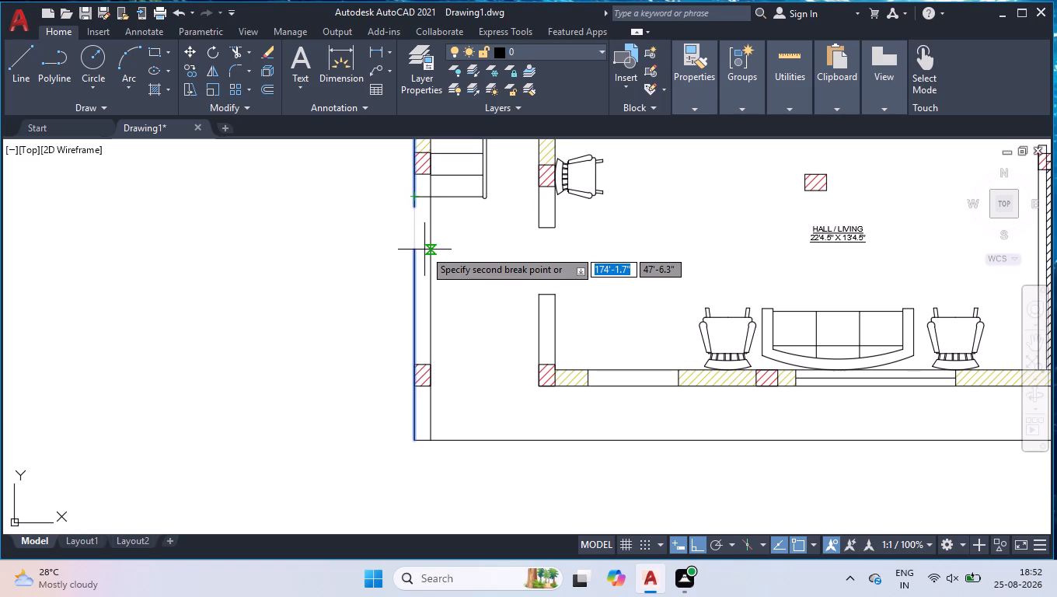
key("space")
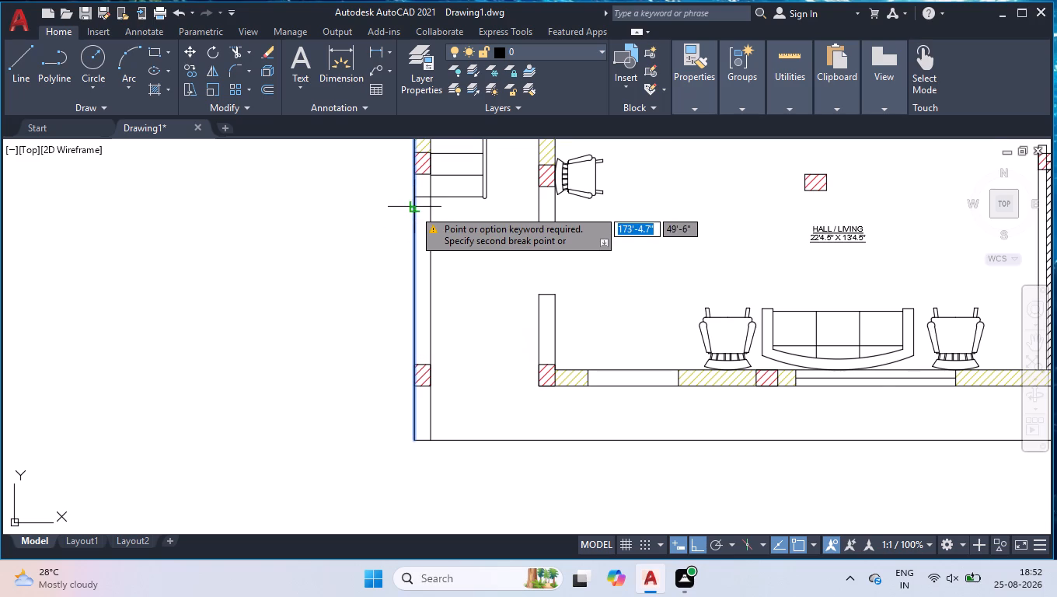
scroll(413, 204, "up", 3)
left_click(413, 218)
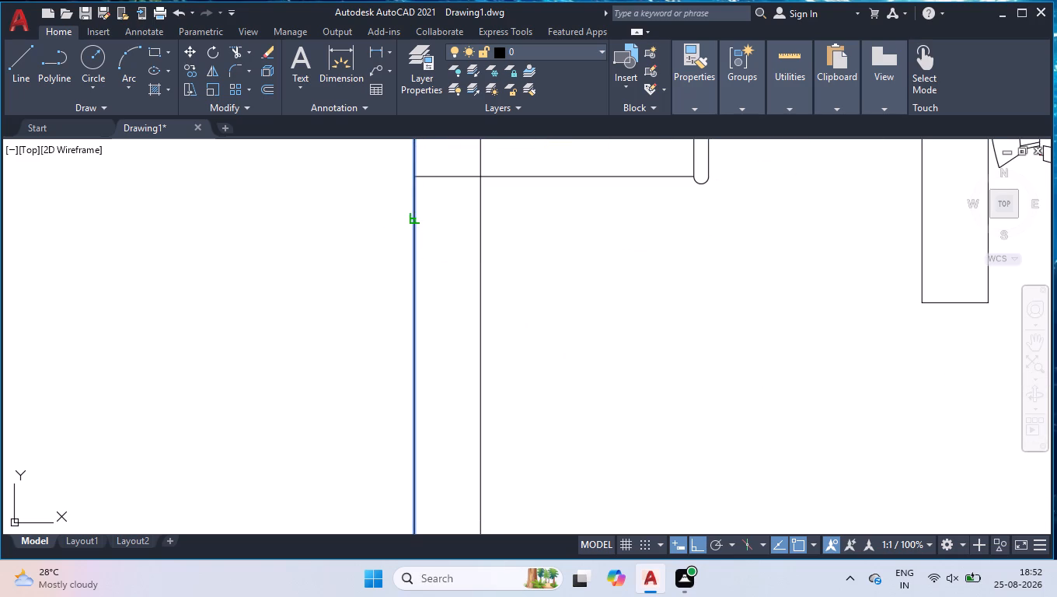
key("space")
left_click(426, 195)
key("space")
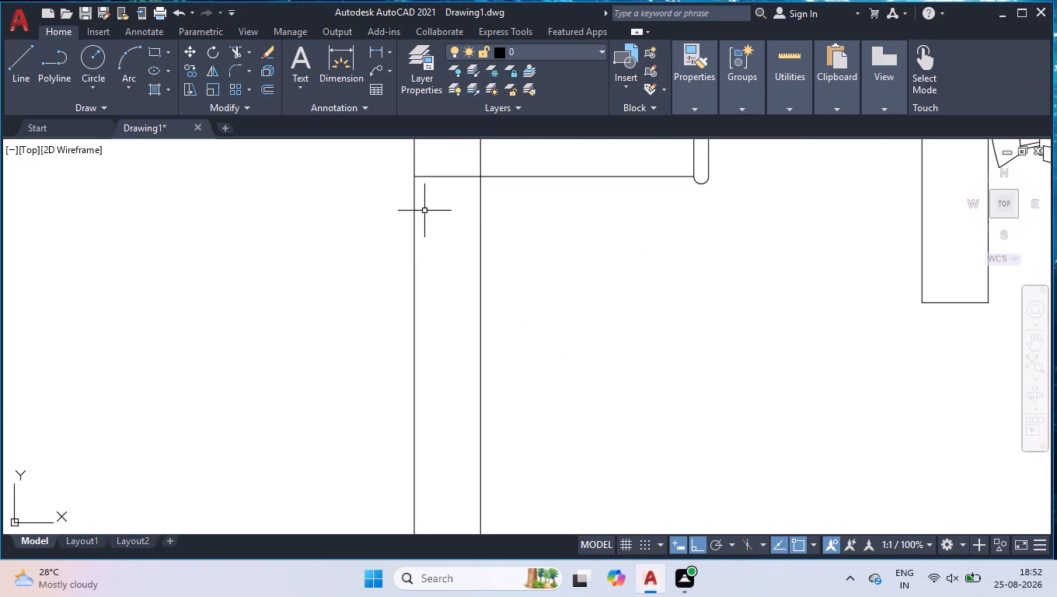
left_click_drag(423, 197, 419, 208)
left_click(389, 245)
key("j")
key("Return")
Break the side wall's outer line at the point where the extended stair line meets it, using Break at Point.
type("BR")
key("Down")
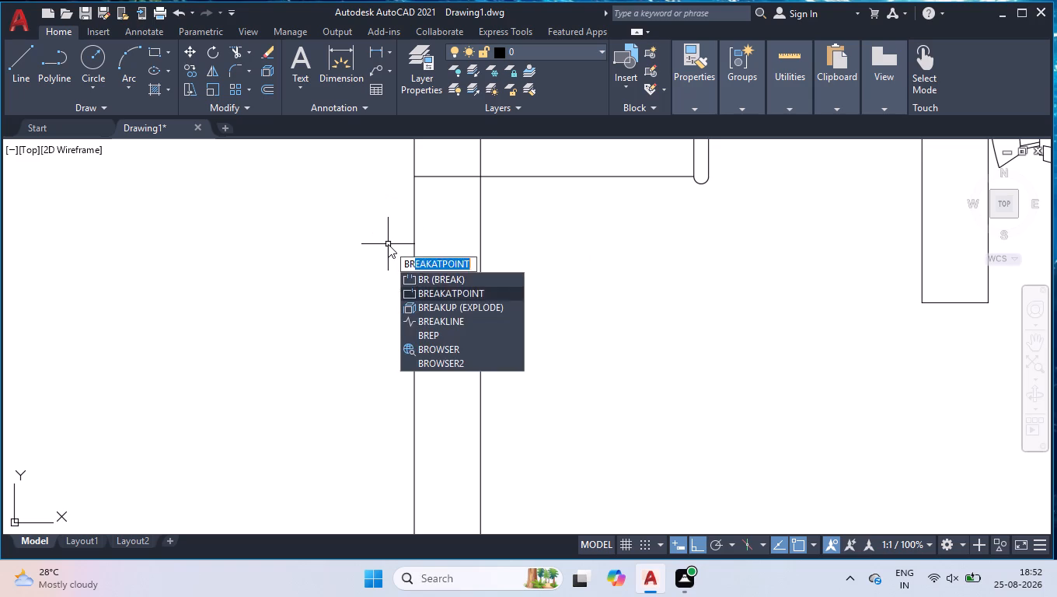
key("Return")
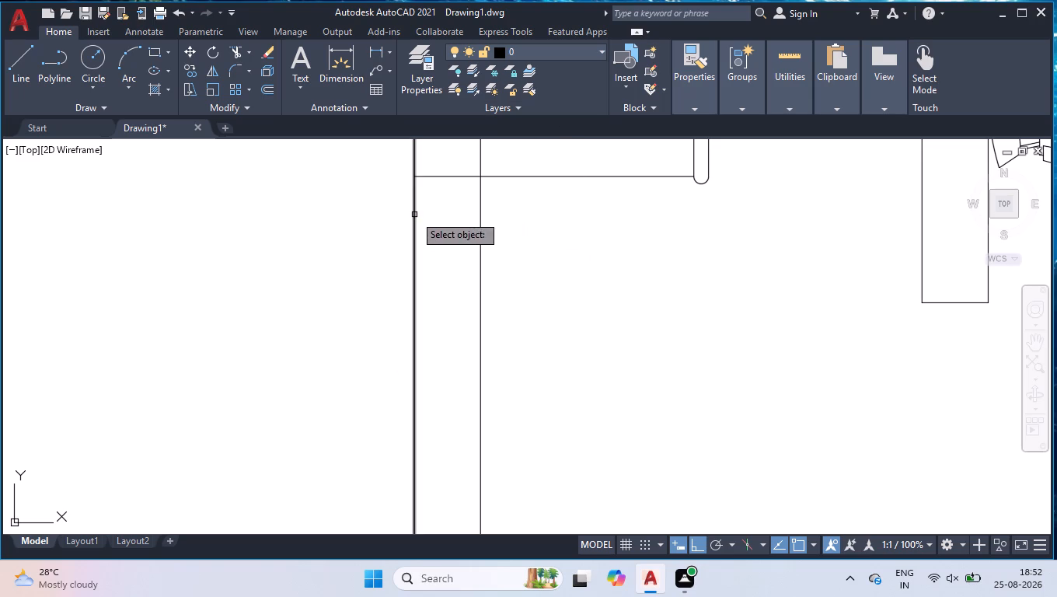
left_click(414, 215)
left_click(418, 178)
Break the wash room's outer wall line at the lower outside corner, where the bottom wall line meets it.
scroll(424, 216, "down", 2)
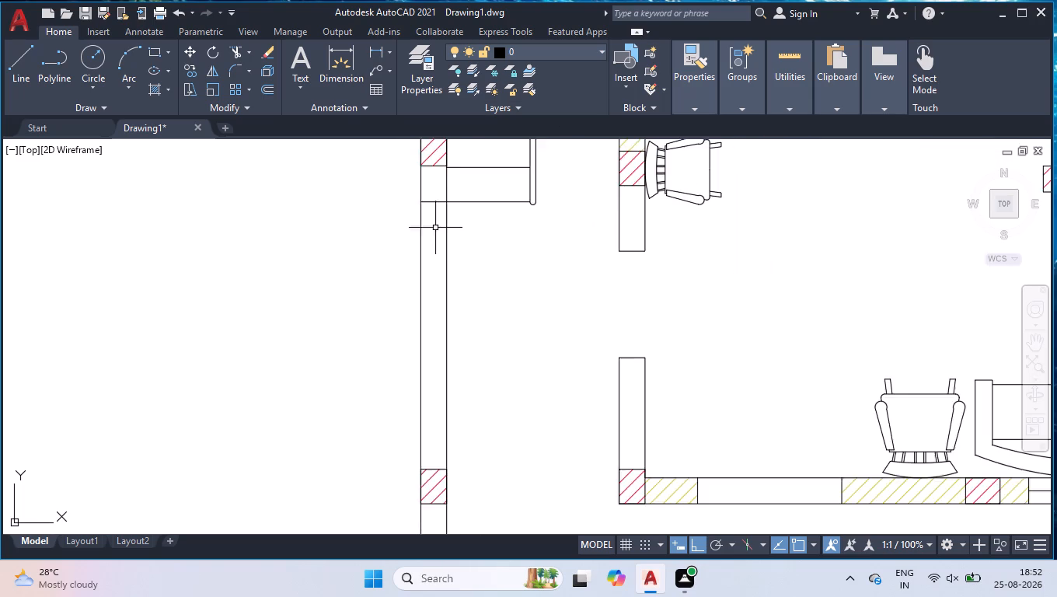
scroll(455, 235, "down", 2)
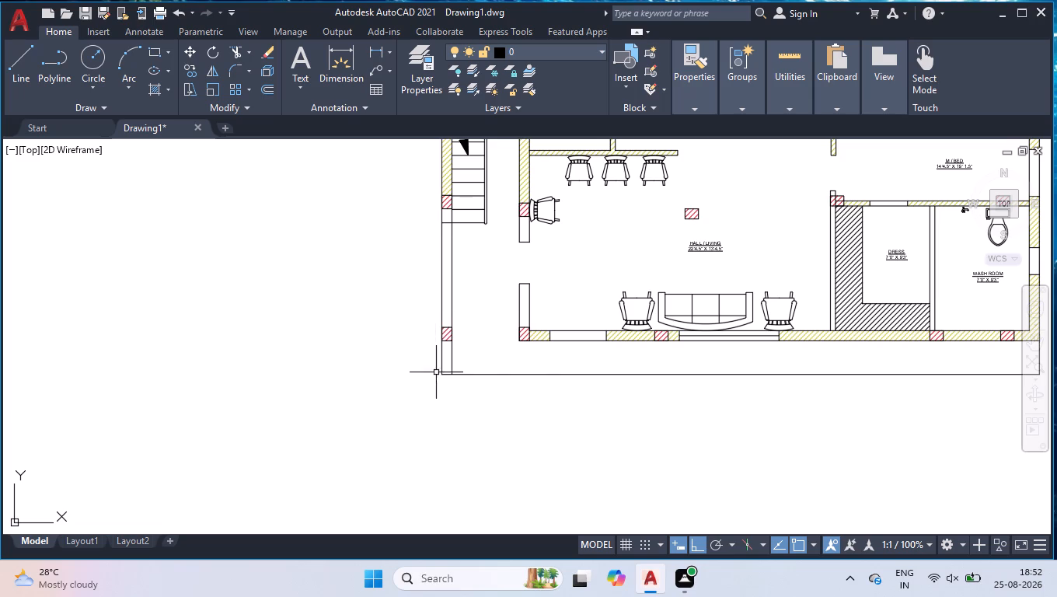
scroll(455, 354, "down", 1)
scroll(838, 349, "up", 1)
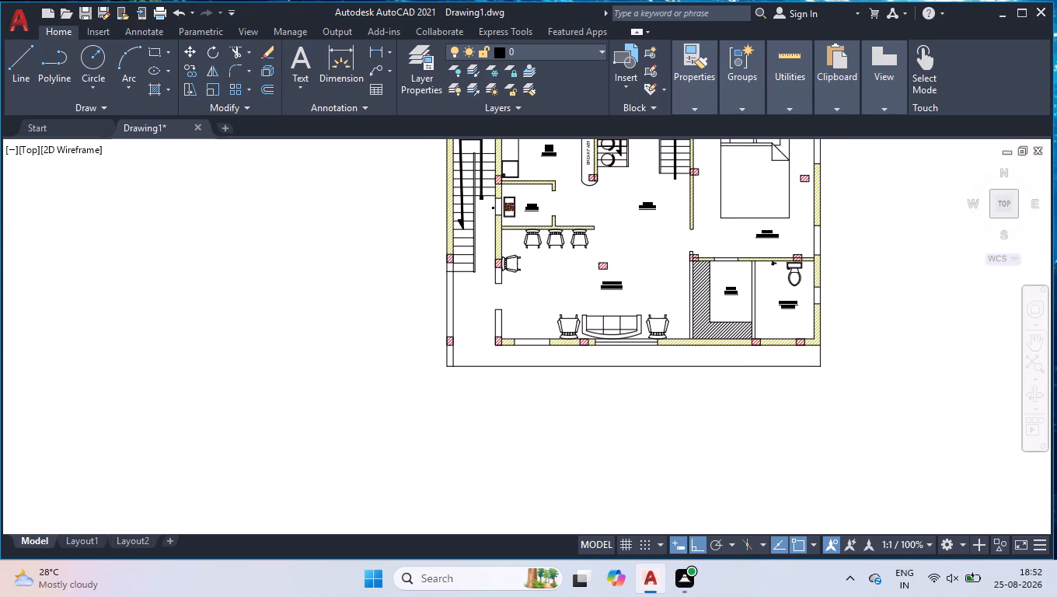
scroll(838, 349, "up", 3)
key("space")
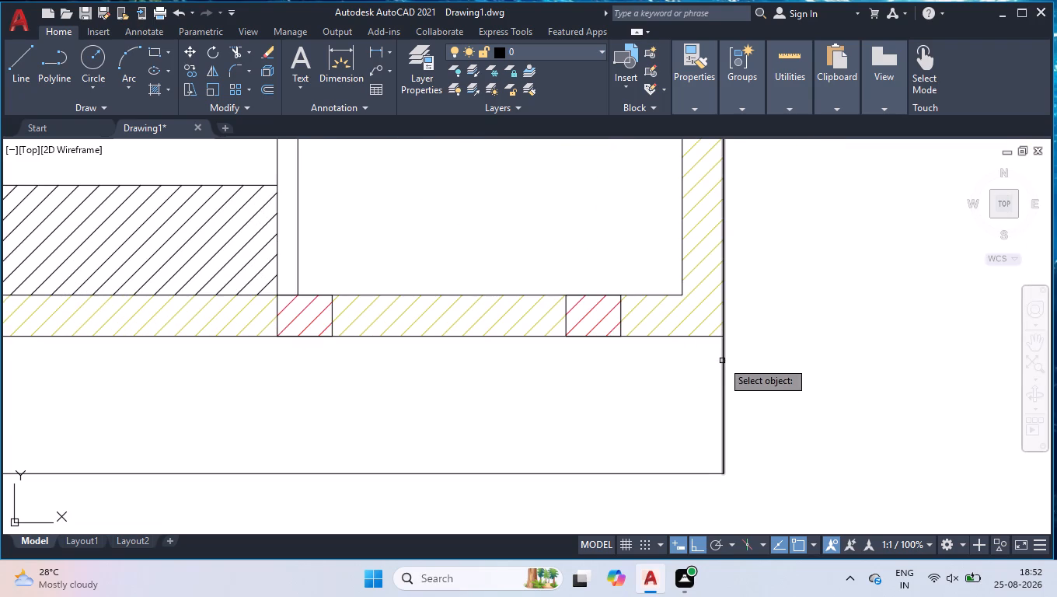
left_click(726, 349)
left_click(720, 340)
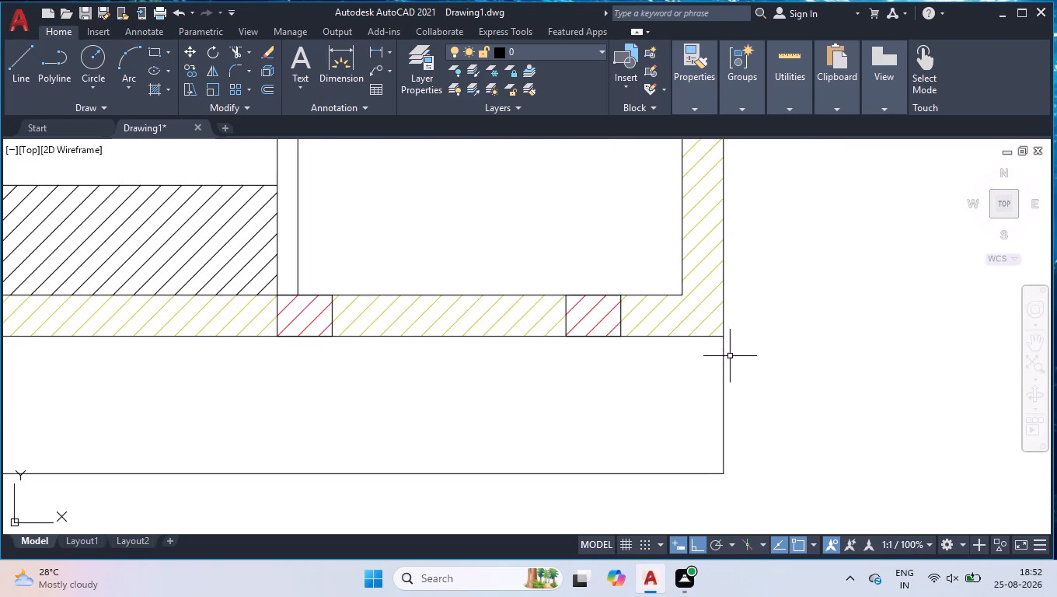
Break the side wall's inner line at the point where the lowest stair line meets it.
scroll(773, 368, "down", 4)
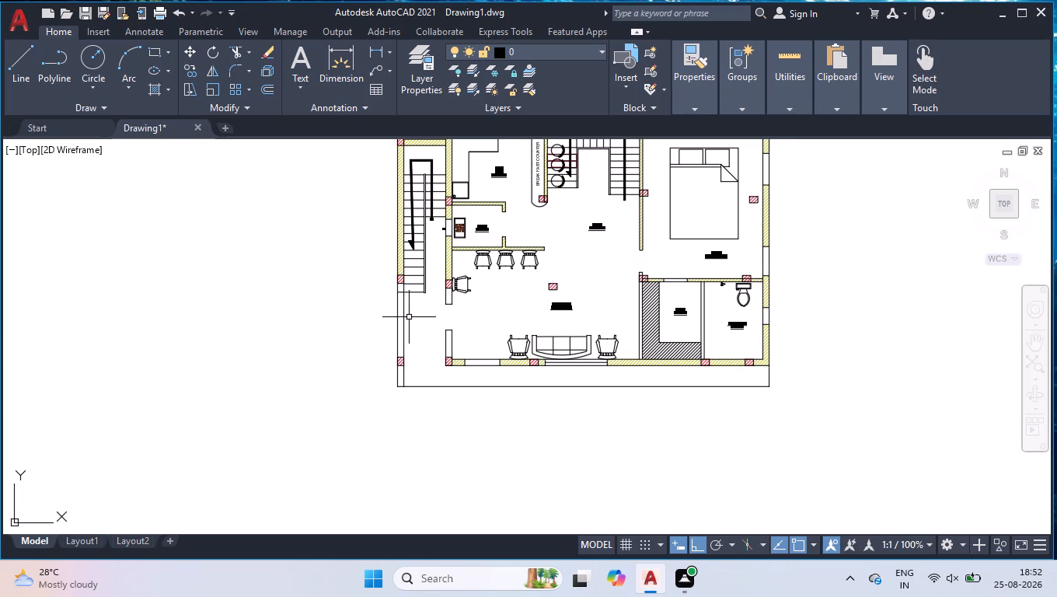
scroll(907, 411, "up", 1)
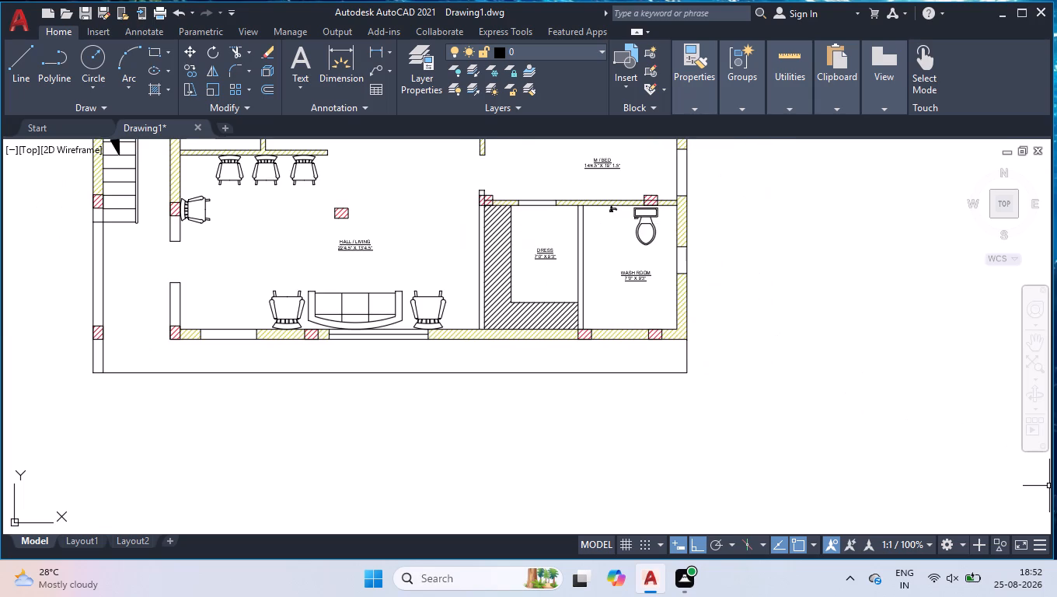
scroll(62, 211, "up", 2)
key("space")
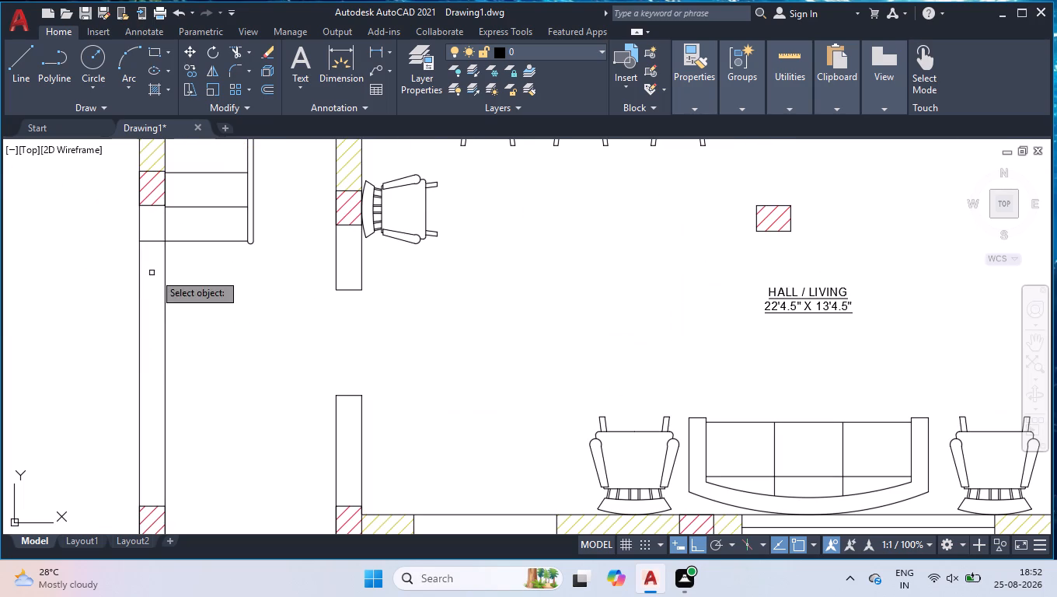
left_click(164, 289)
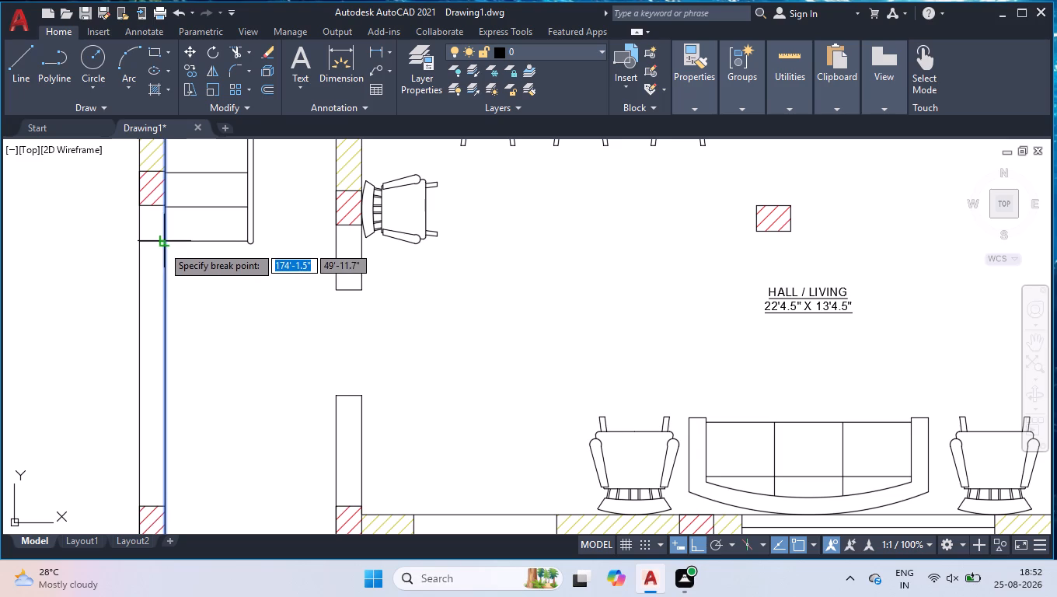
left_click(162, 243)
Move the side wall's inner line below the staircase 4.5" toward the wall's outer line.
scroll(197, 286, "down", 3)
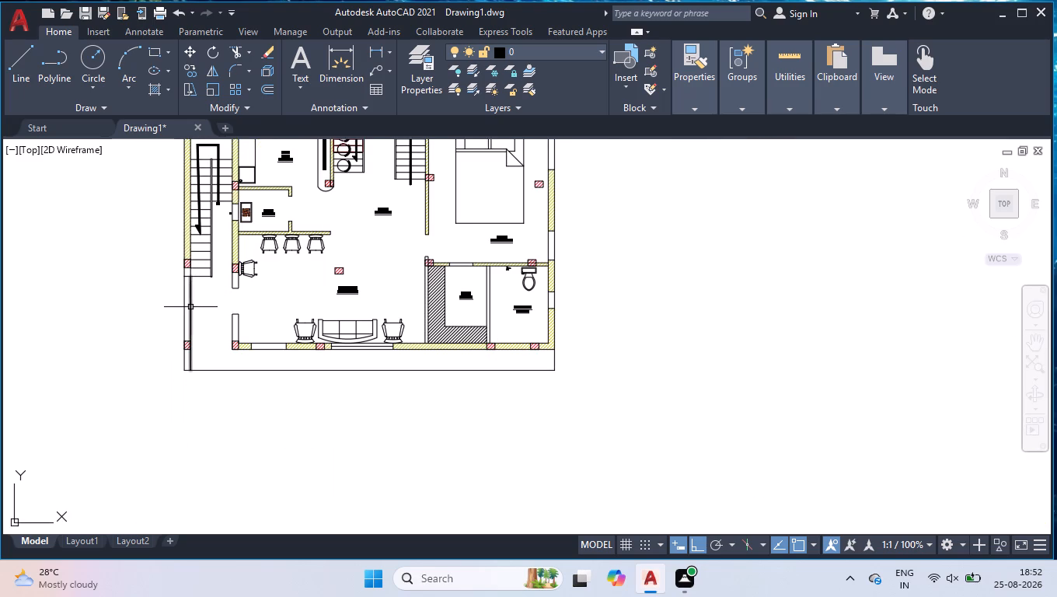
scroll(192, 330, "up", 1)
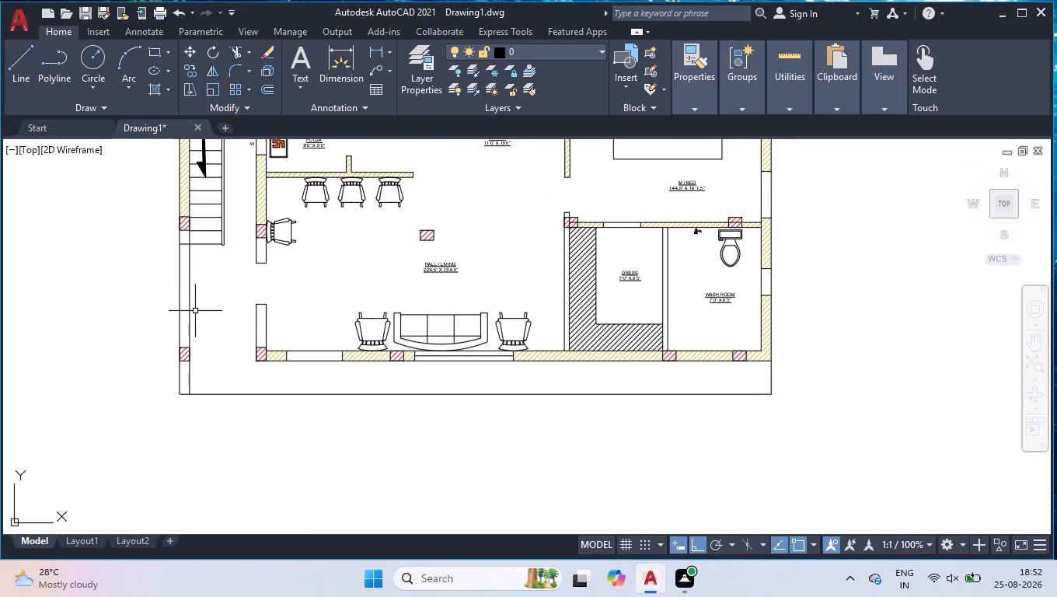
scroll(187, 309, "up", 2)
left_click(201, 293)
left_click(189, 304)
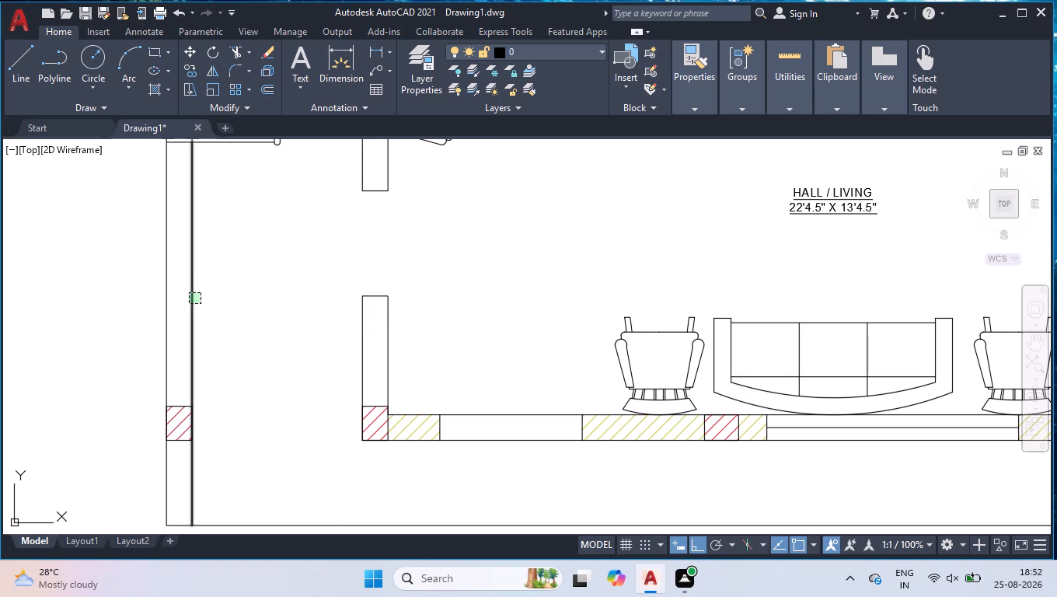
left_click(192, 333)
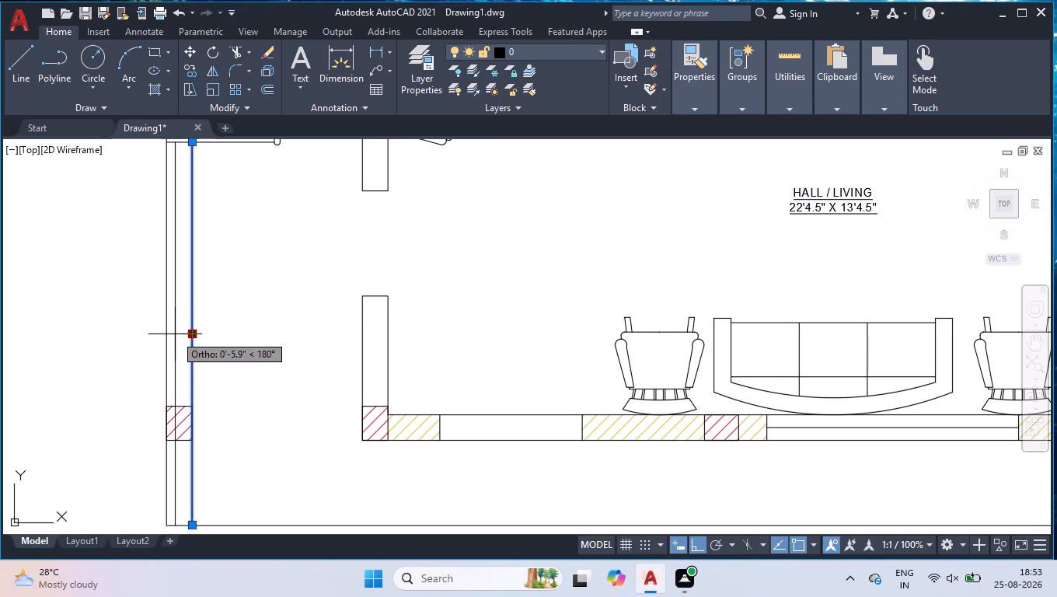
type("4.5")
key("Return")
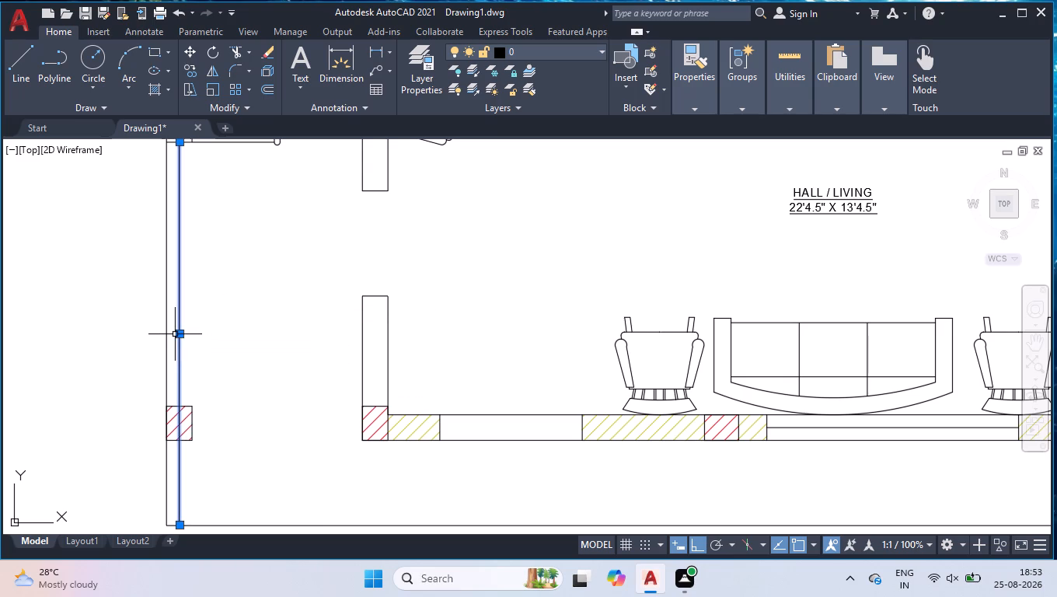
left_click(200, 295, "shift")
left_click(126, 351, "shift")
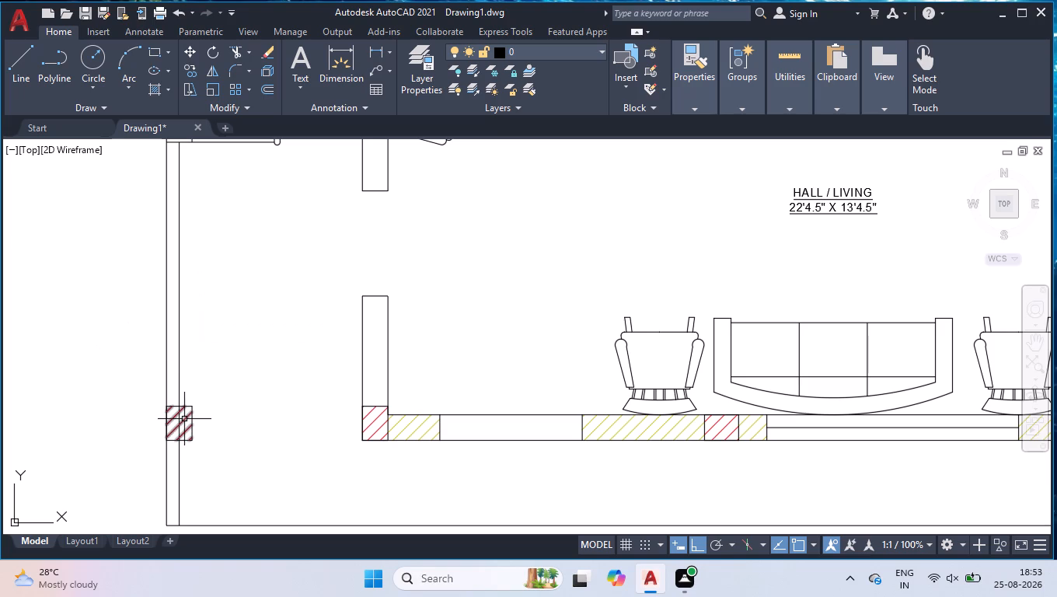
Trim the portion of the moved line that runs through the hatched corner column below the staircase.
type("TR")
key("Return")
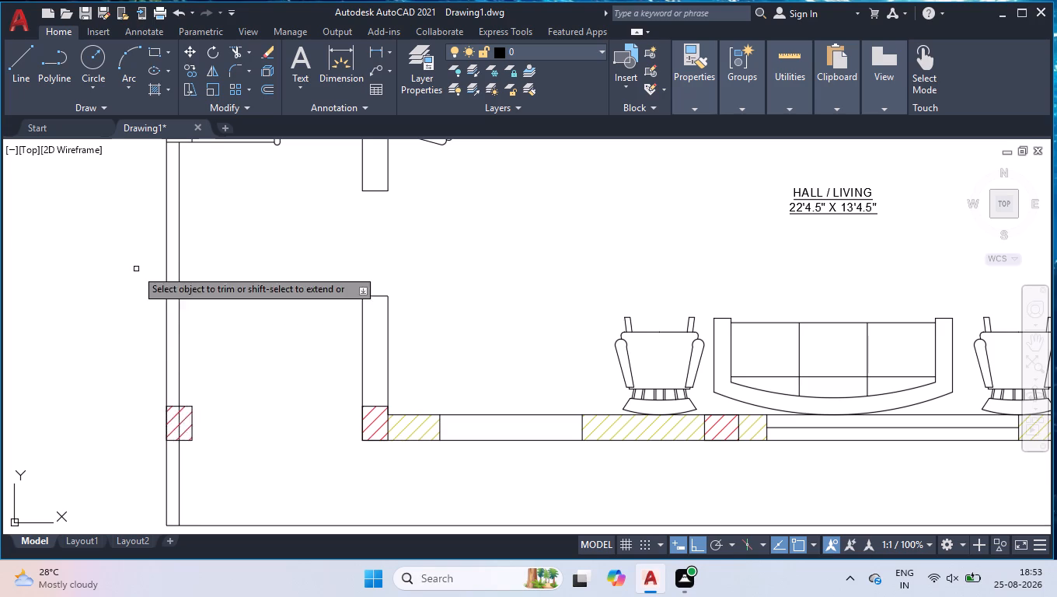
scroll(180, 460, "up", 4)
left_click(178, 278)
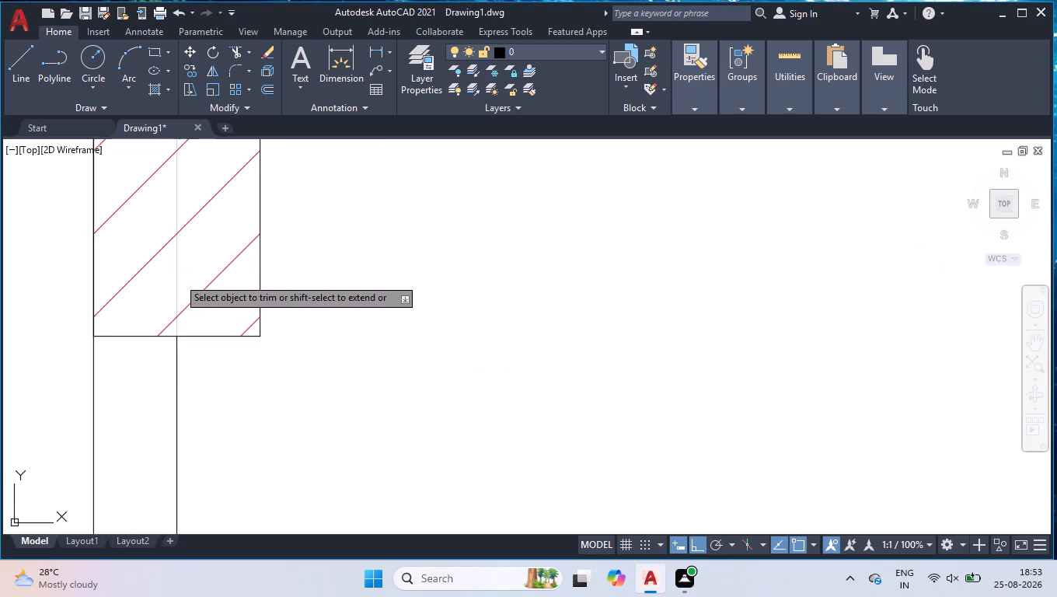
scroll(179, 283, "down", 3)
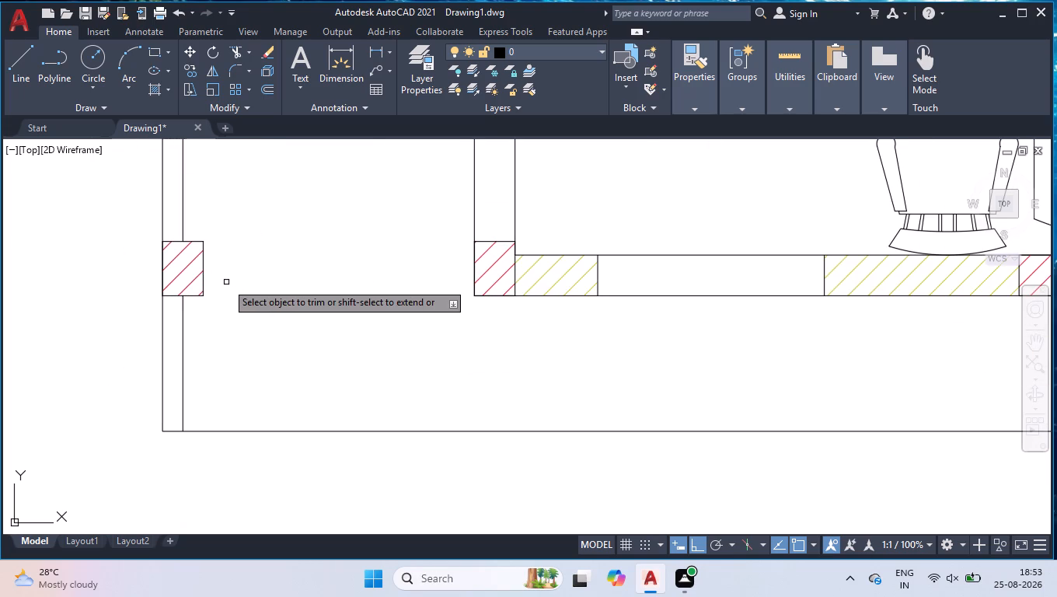
key("Return")
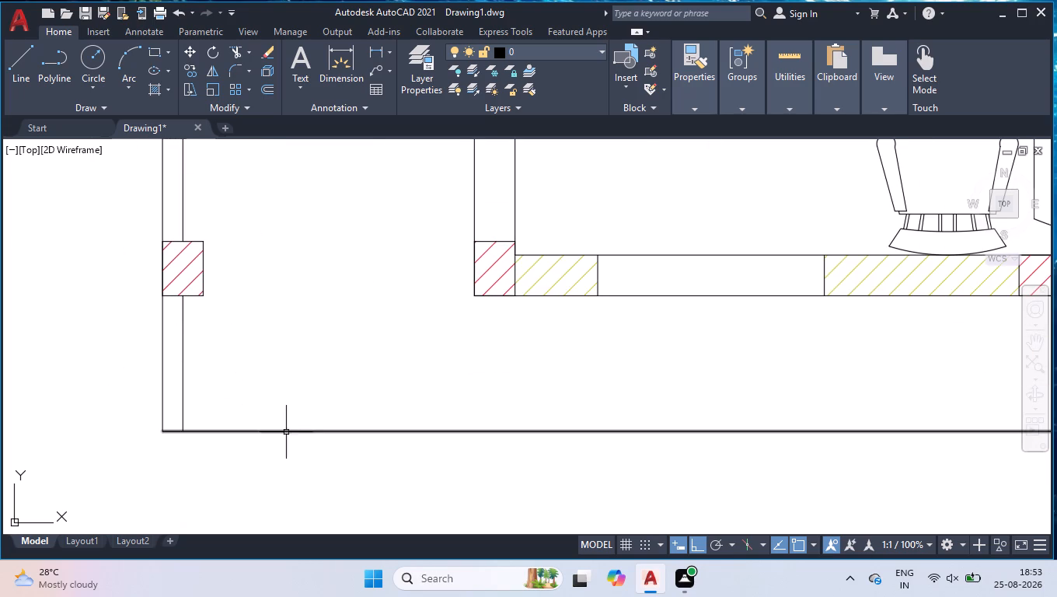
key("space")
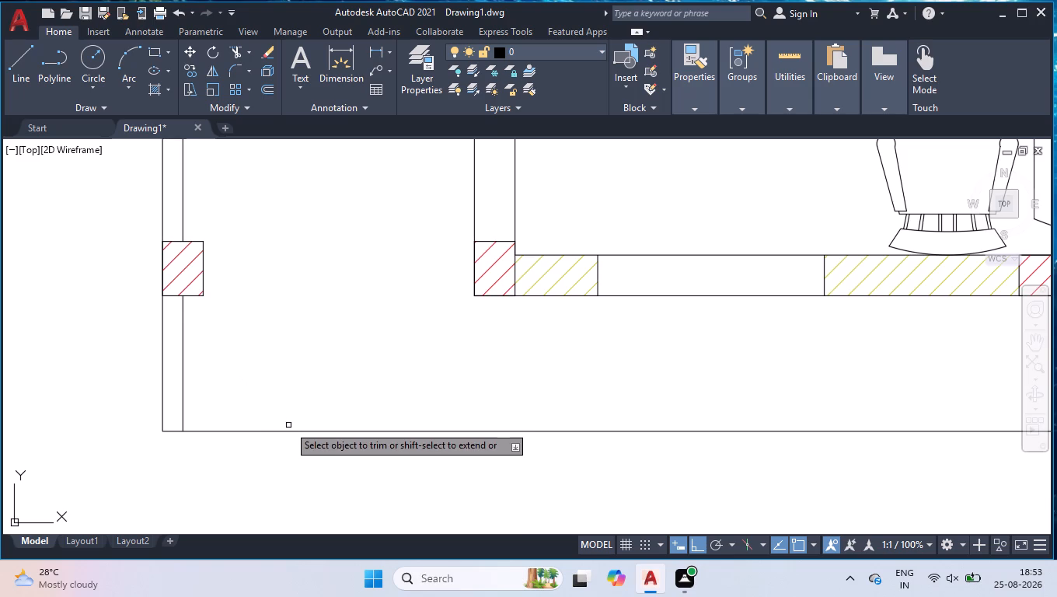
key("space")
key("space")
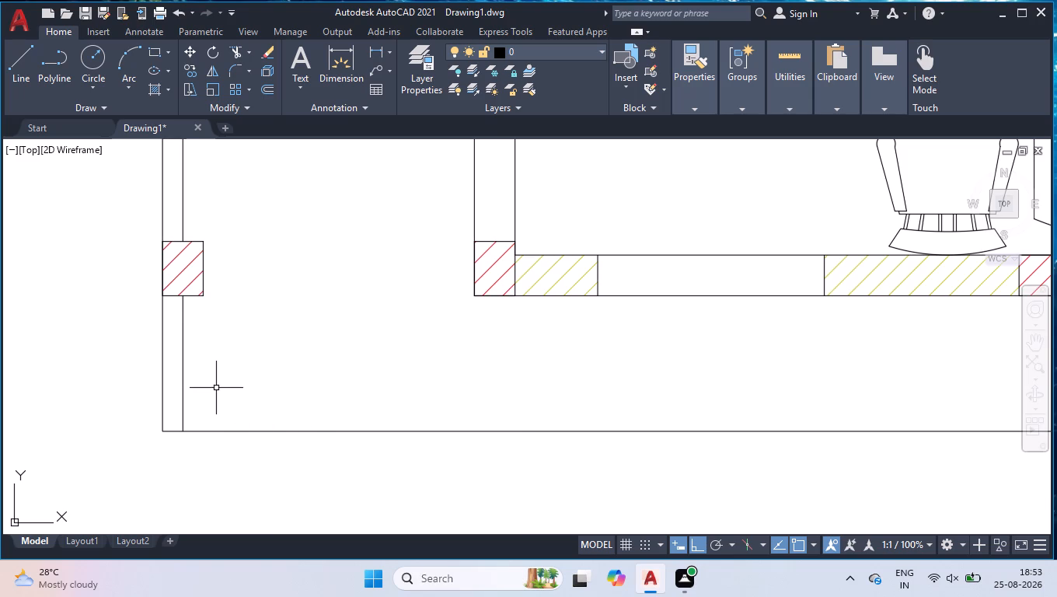
Make the five boundary lines below the staircase and around the front of the house red with the ACAD_ISO02 dashed linetype.
scroll(223, 358, "down", 1)
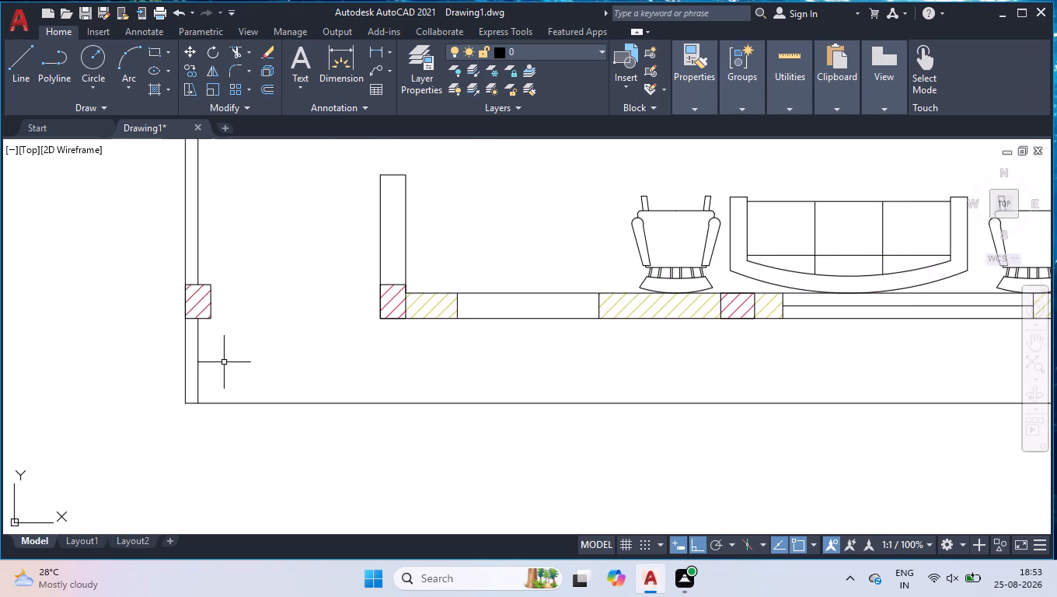
scroll(224, 362, "down", 2)
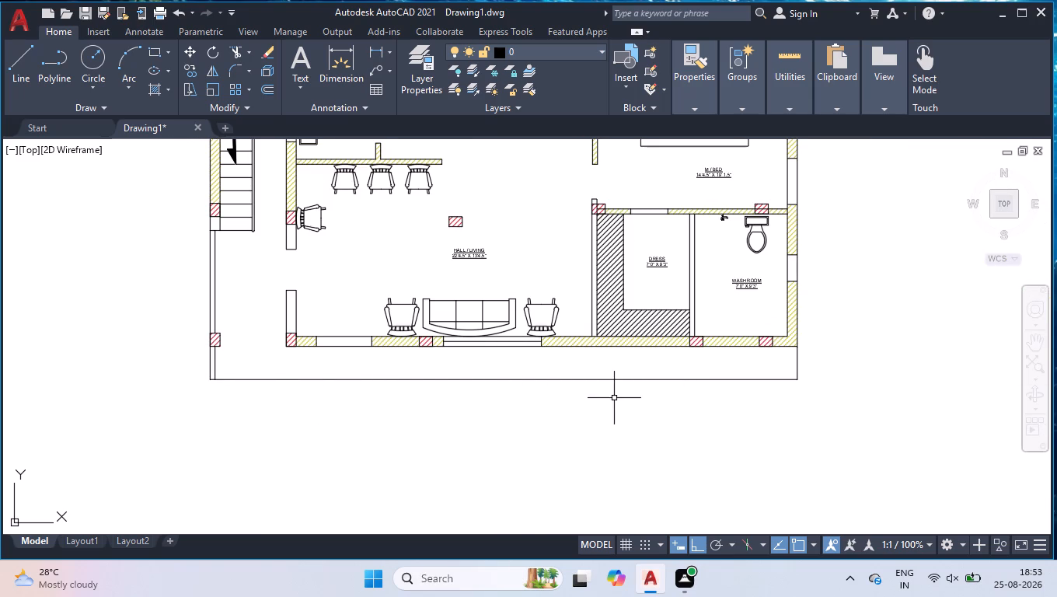
left_click(219, 260)
left_click(186, 289)
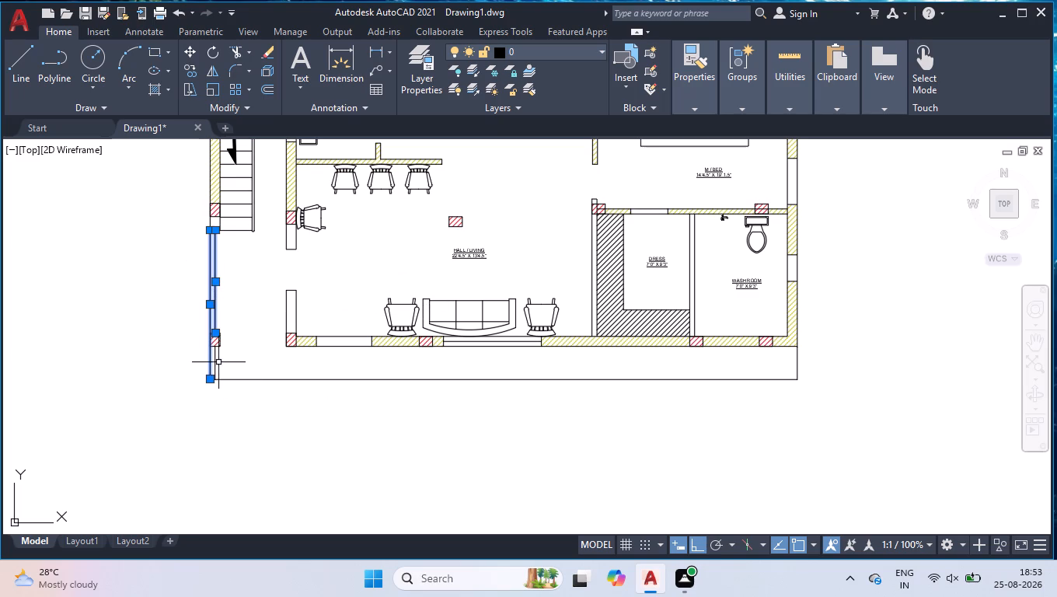
left_click(215, 358)
left_click(355, 372)
left_click(332, 405)
left_click(799, 358)
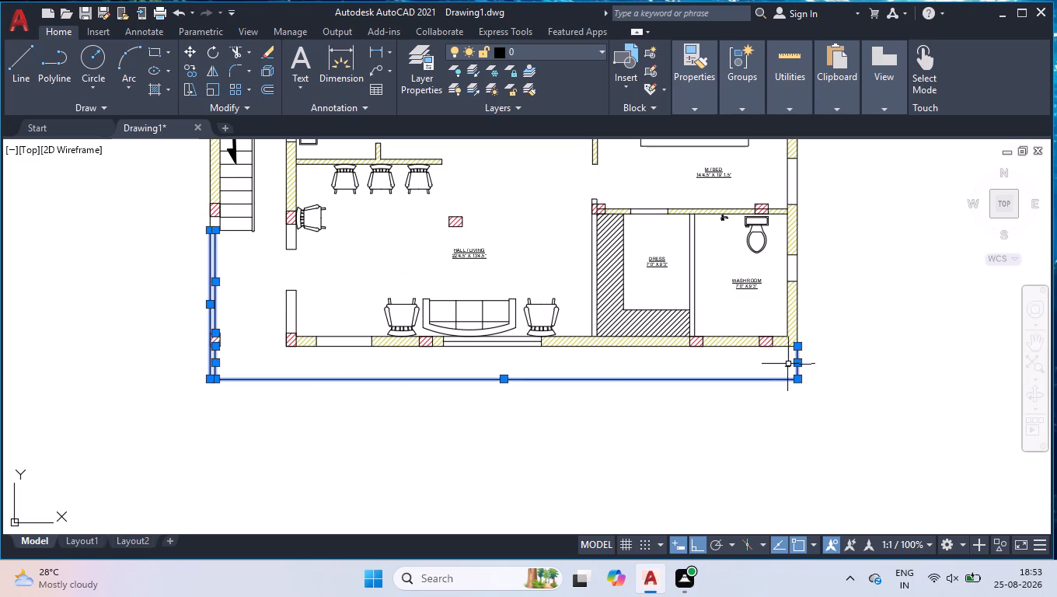
key("ctrl+1")
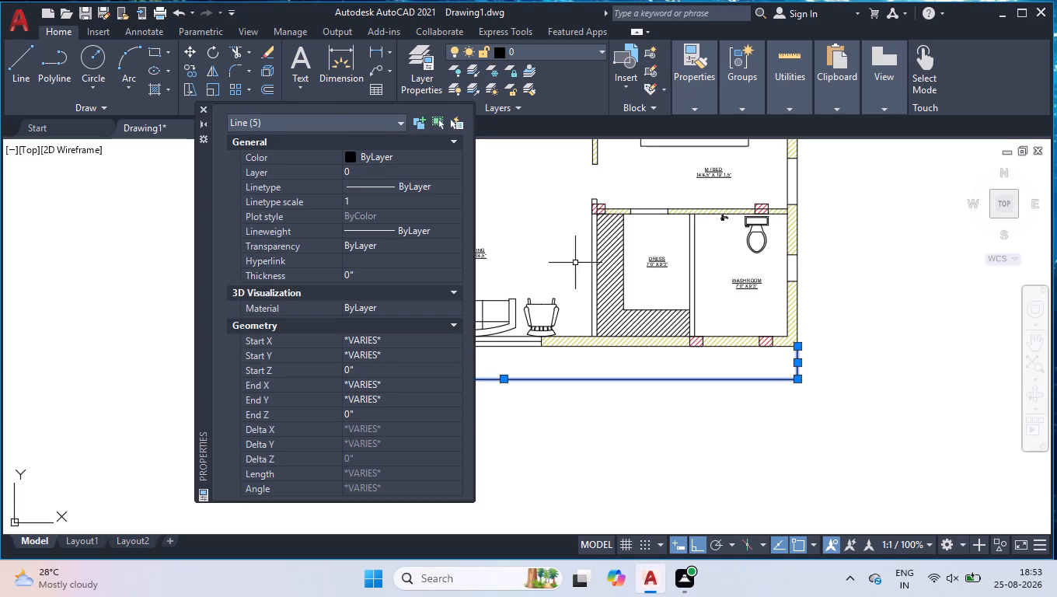
left_click(370, 150)
left_click(372, 155)
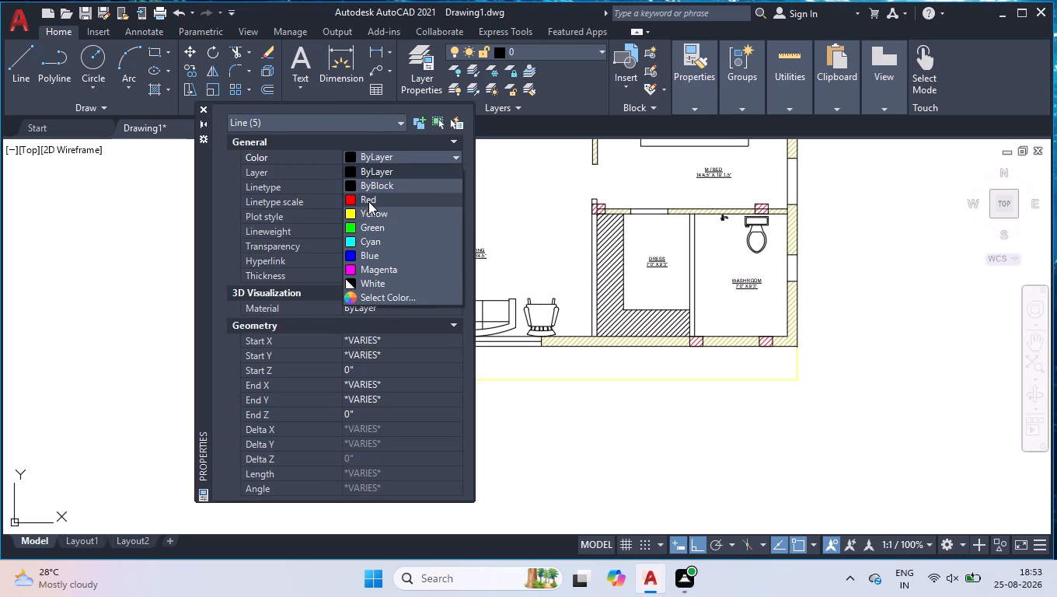
left_click(368, 201)
double_click(396, 185)
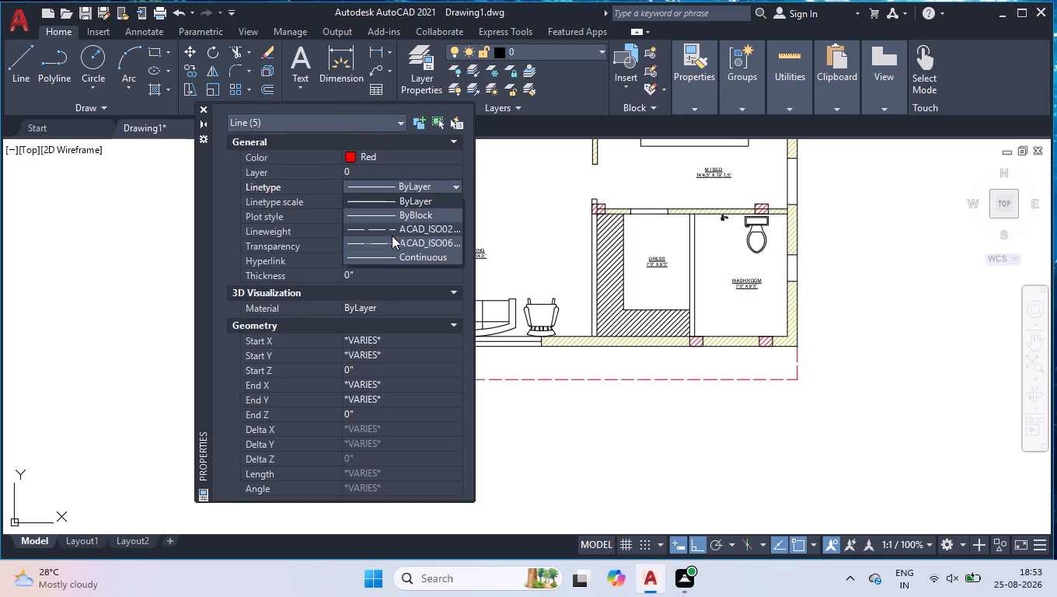
left_click(401, 225)
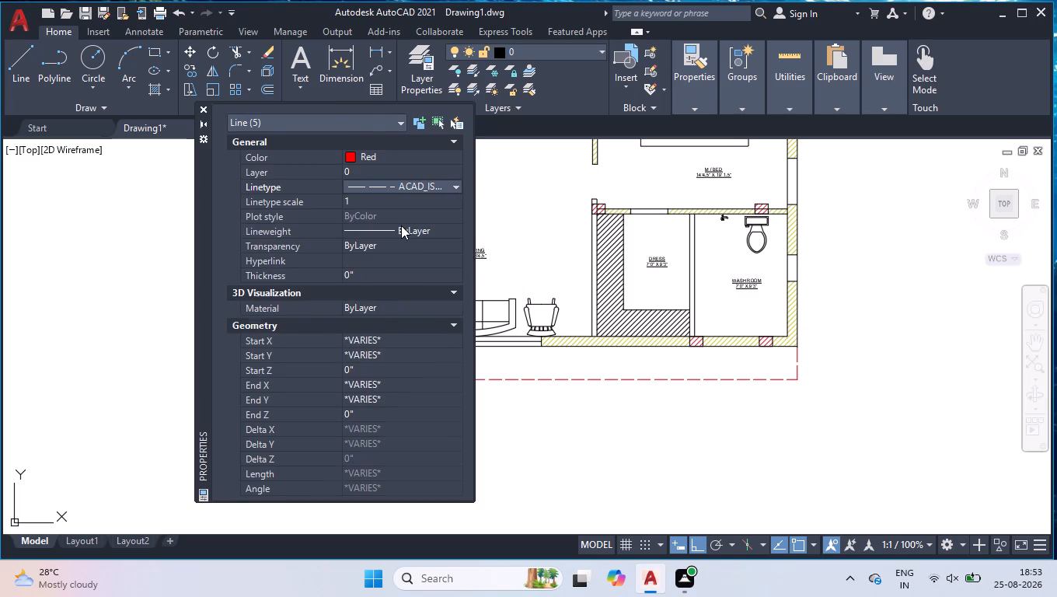
left_click(206, 110)
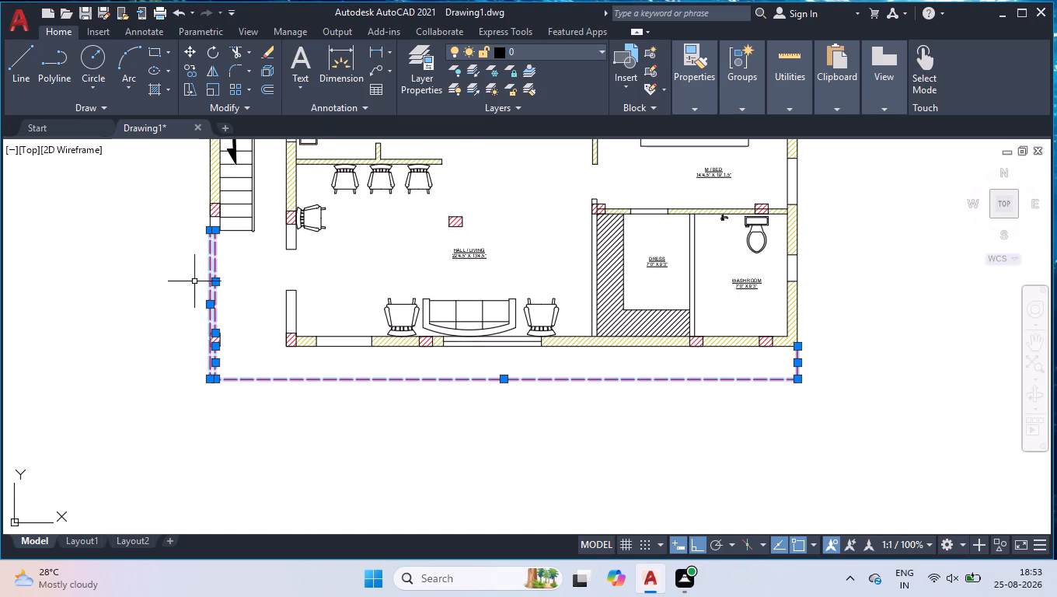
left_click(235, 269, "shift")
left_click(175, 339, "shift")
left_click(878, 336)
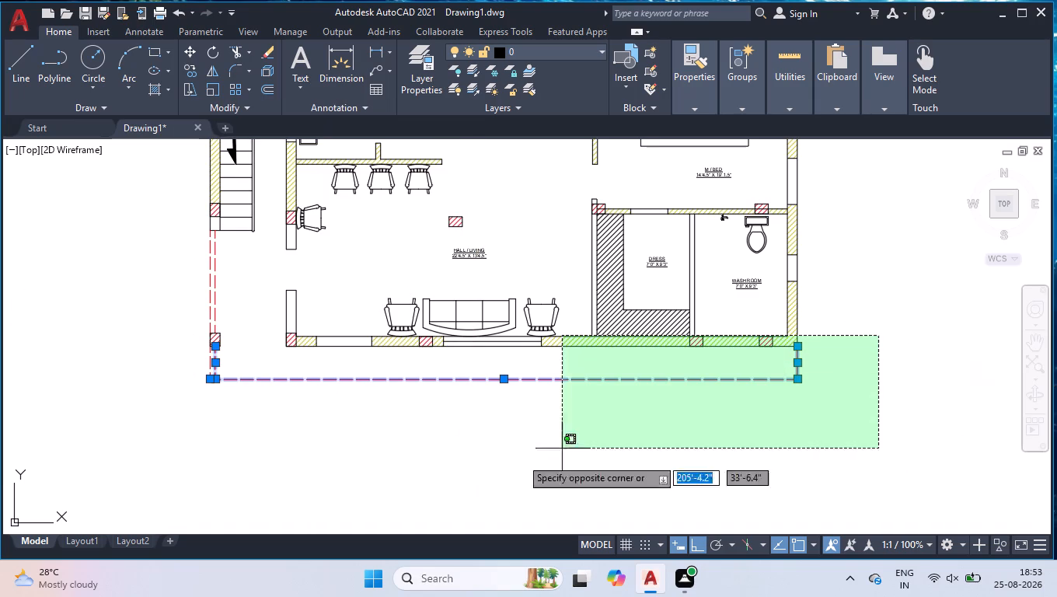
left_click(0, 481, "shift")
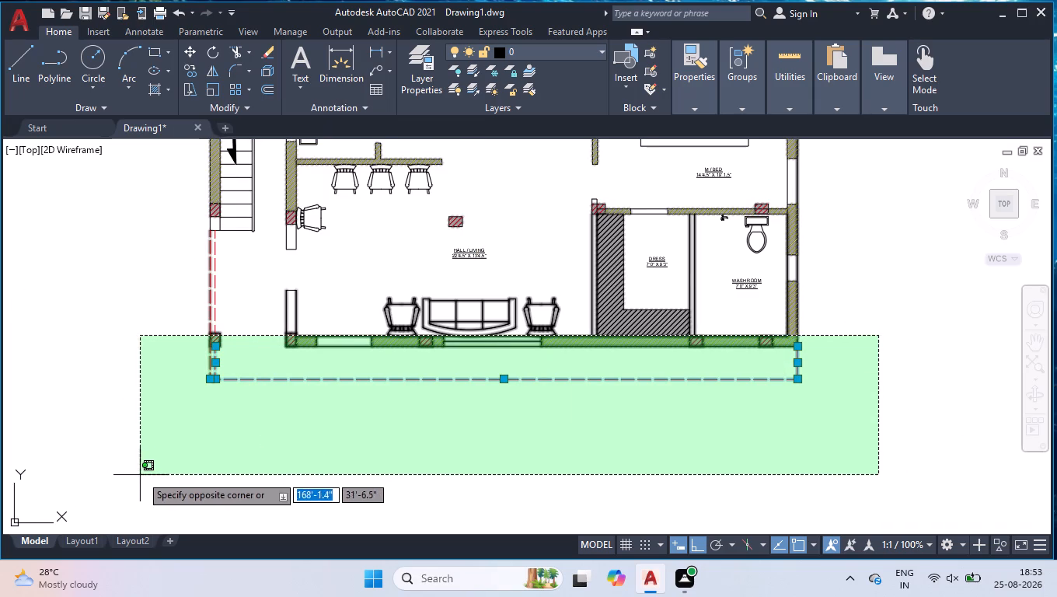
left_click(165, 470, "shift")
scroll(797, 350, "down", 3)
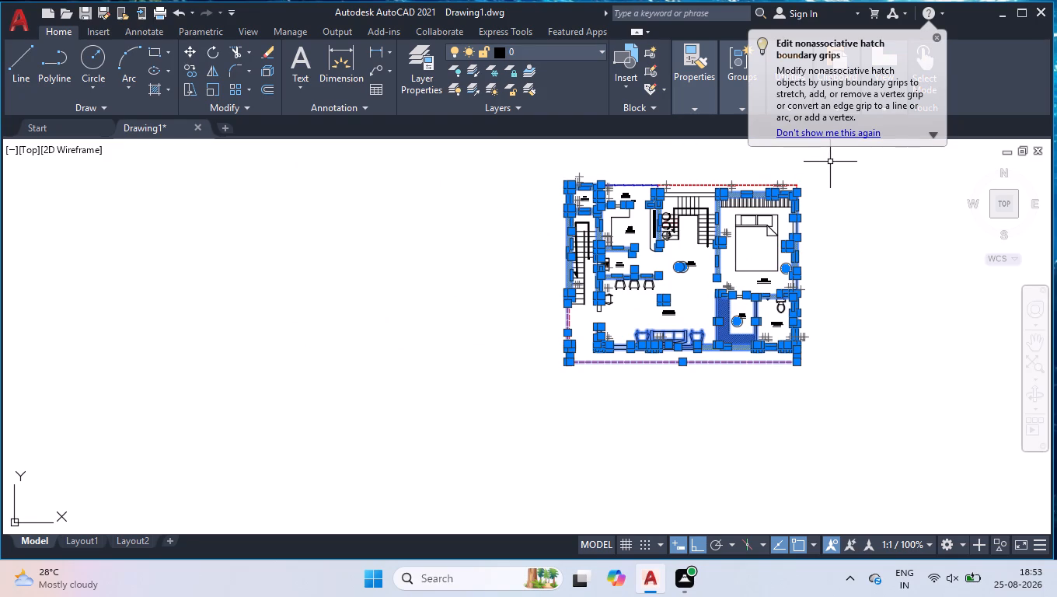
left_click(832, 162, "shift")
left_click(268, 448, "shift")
Offset the long front boundary line and the short one below the wash room corner 4.5" inward.
scroll(819, 344, "up", 2)
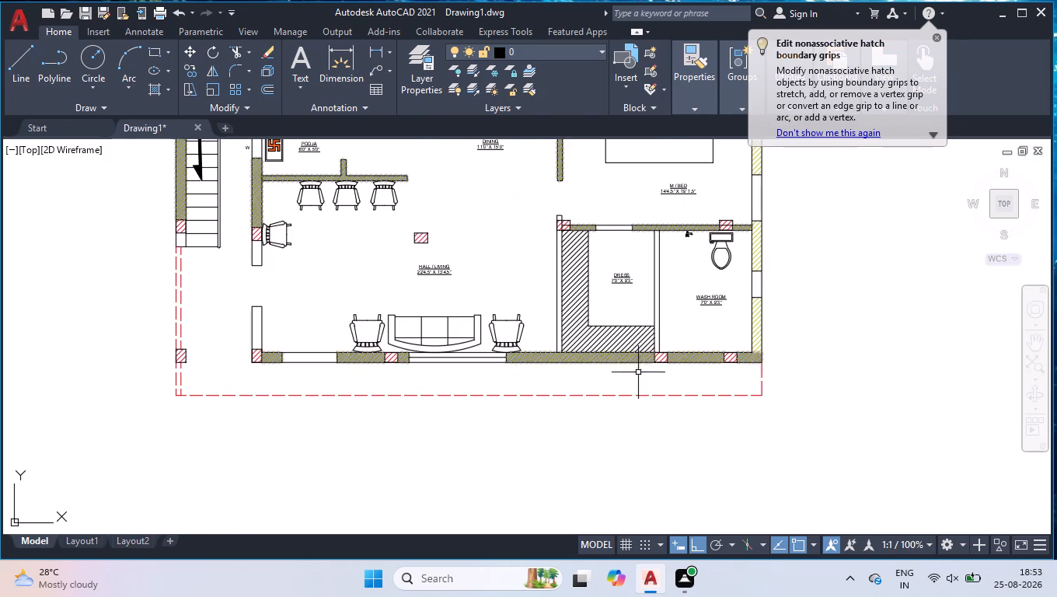
type("OFF")
key("Return")
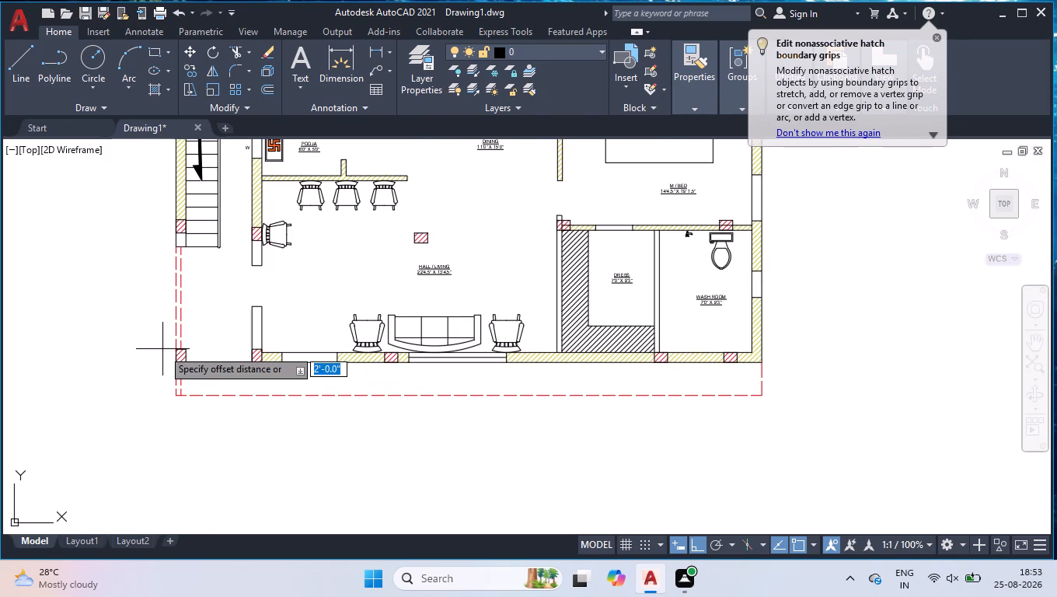
type("4.5")
key("Return")
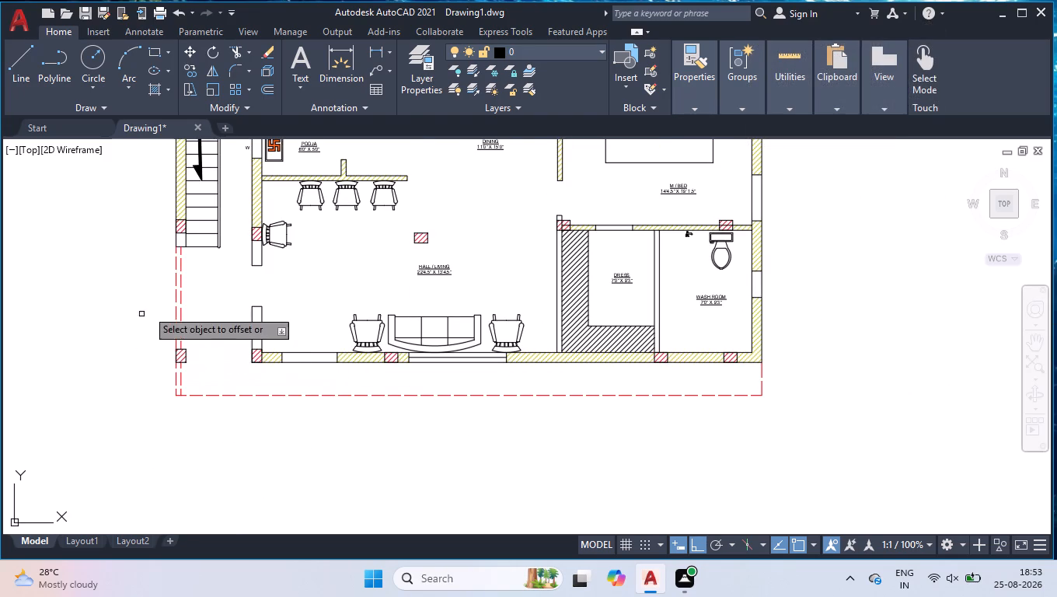
left_click(335, 396)
left_click(342, 389)
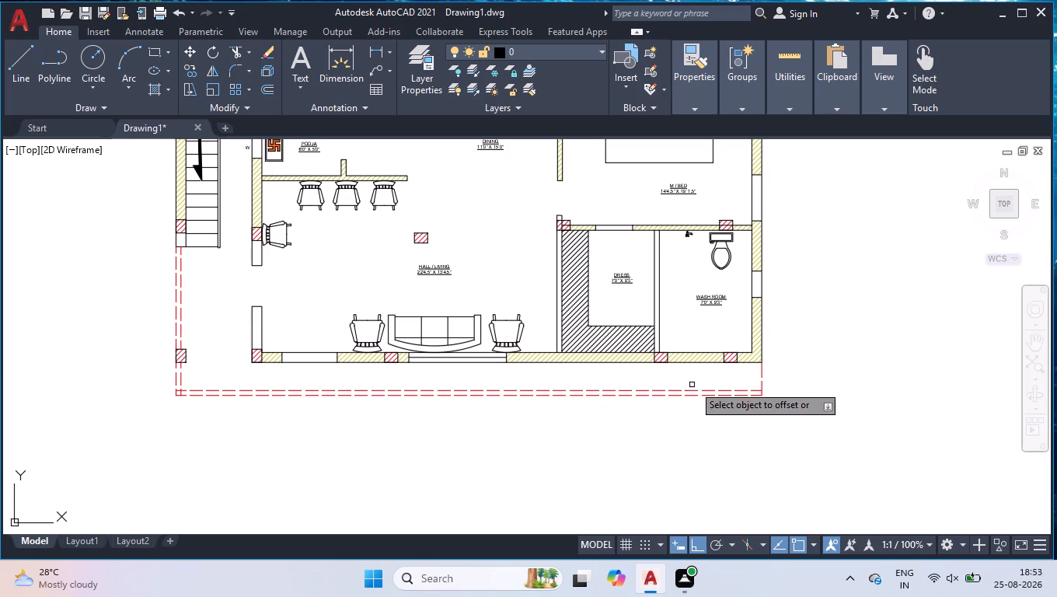
left_click(763, 375)
left_click(753, 378)
scroll(783, 380, "up", 2)
key("Return")
Trim the crossing ends of the inner dashed lines at the front boundary corner below the wash room.
type("TR")
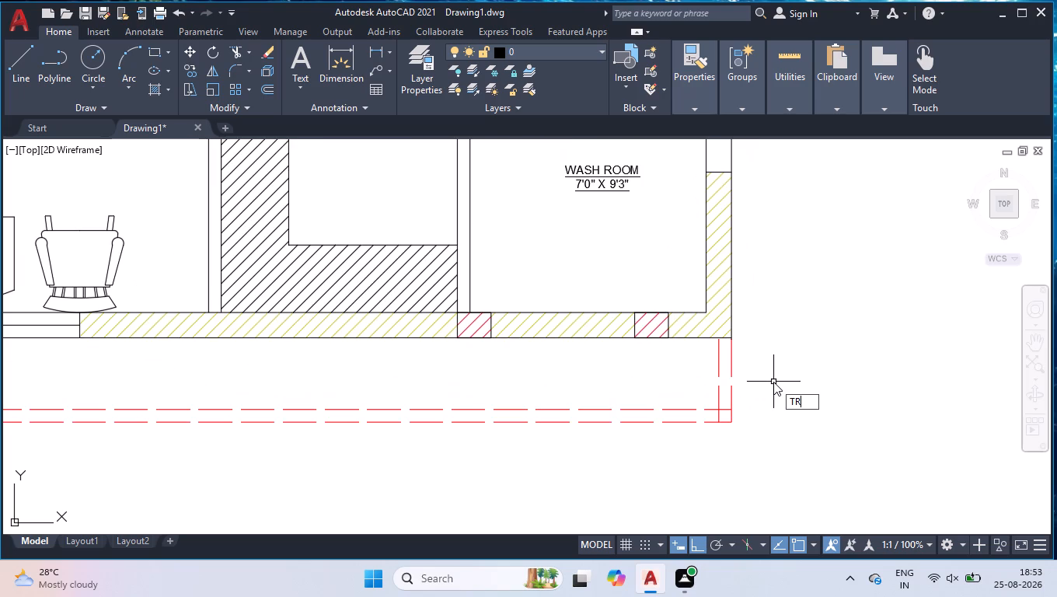
key("Return")
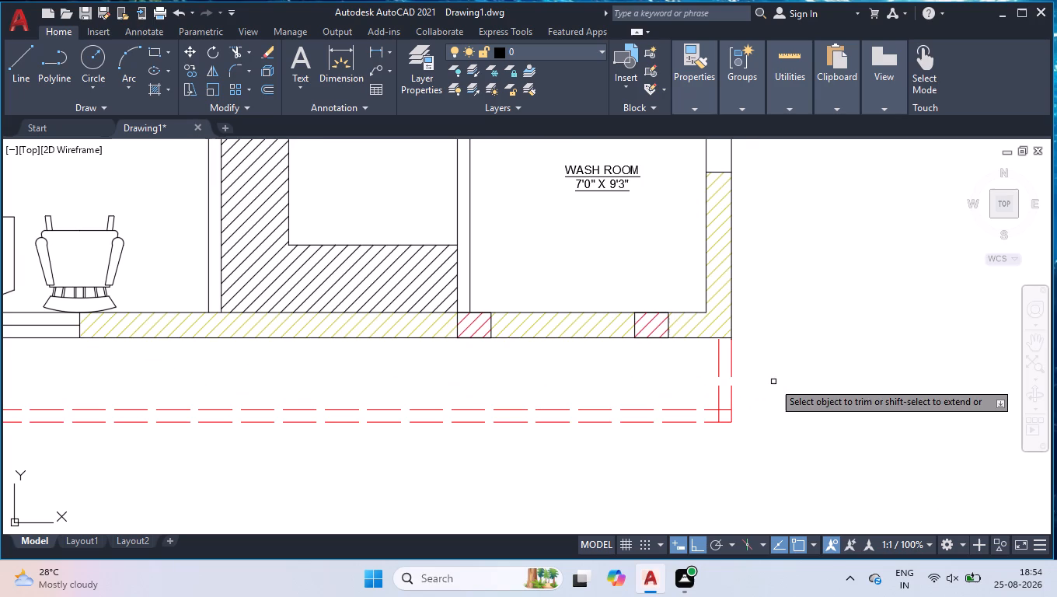
scroll(747, 401, "up", 3)
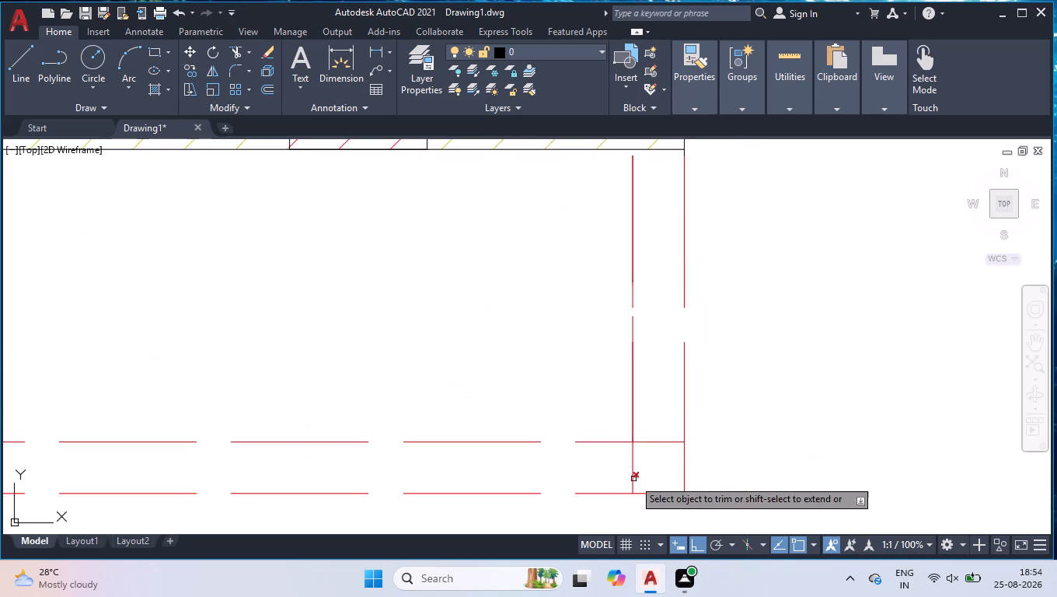
scroll(623, 482, "up", 1)
left_click(631, 469)
left_click(694, 410)
scroll(815, 399, "down", 3)
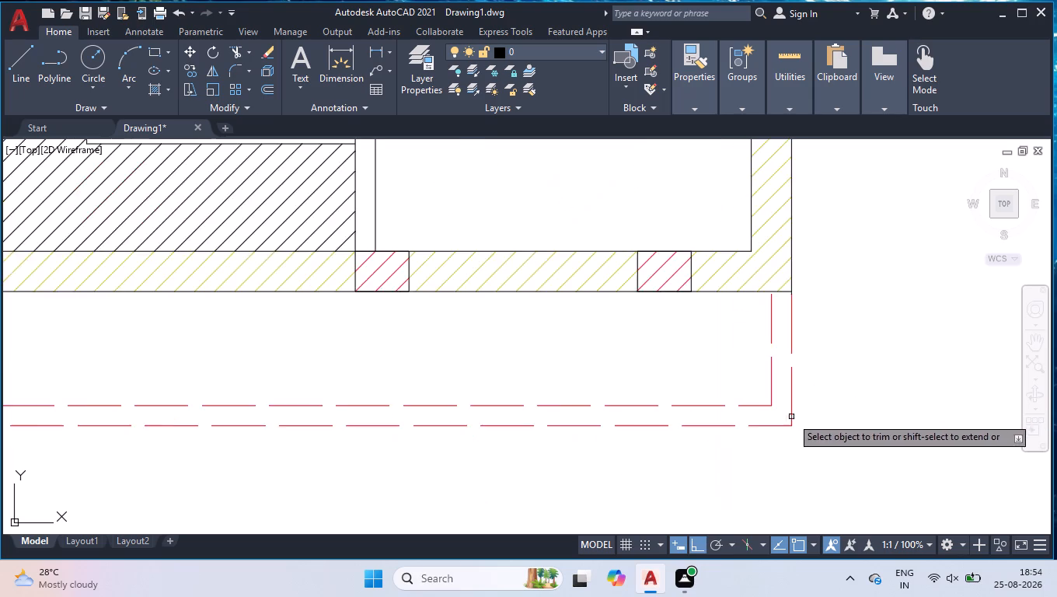
Trim the crossing ends of the inner dashed lines at the boundary corner on the staircase side of the house.
scroll(789, 412, "down", 2)
scroll(320, 428, "down", 3)
scroll(197, 431, "up", 3)
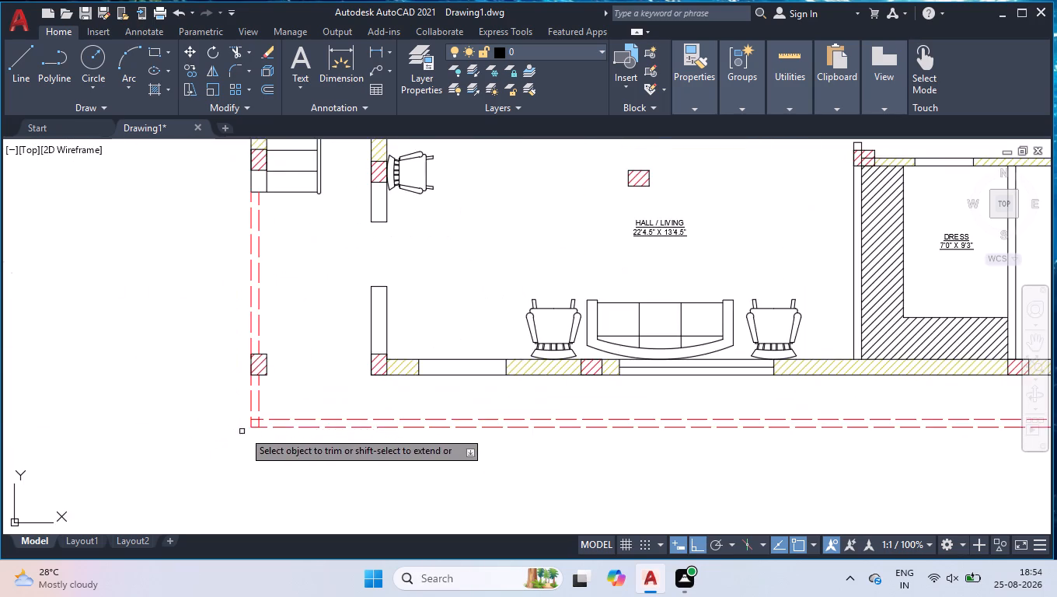
scroll(245, 428, "up", 4)
scroll(316, 428, "up", 2)
left_click(284, 292)
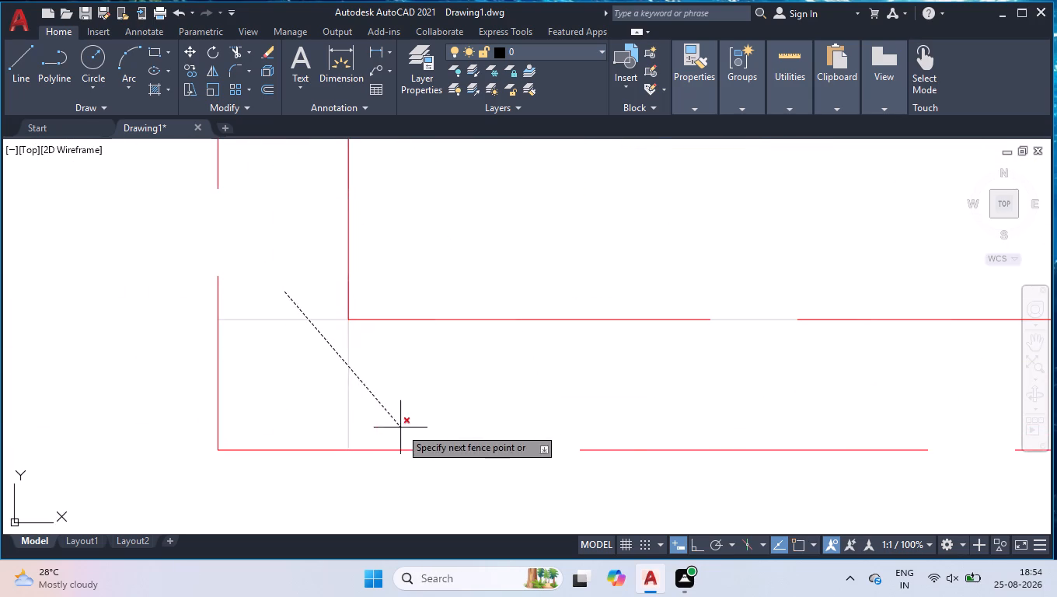
left_click(400, 428)
key("Return")
scroll(392, 414, "down", 6)
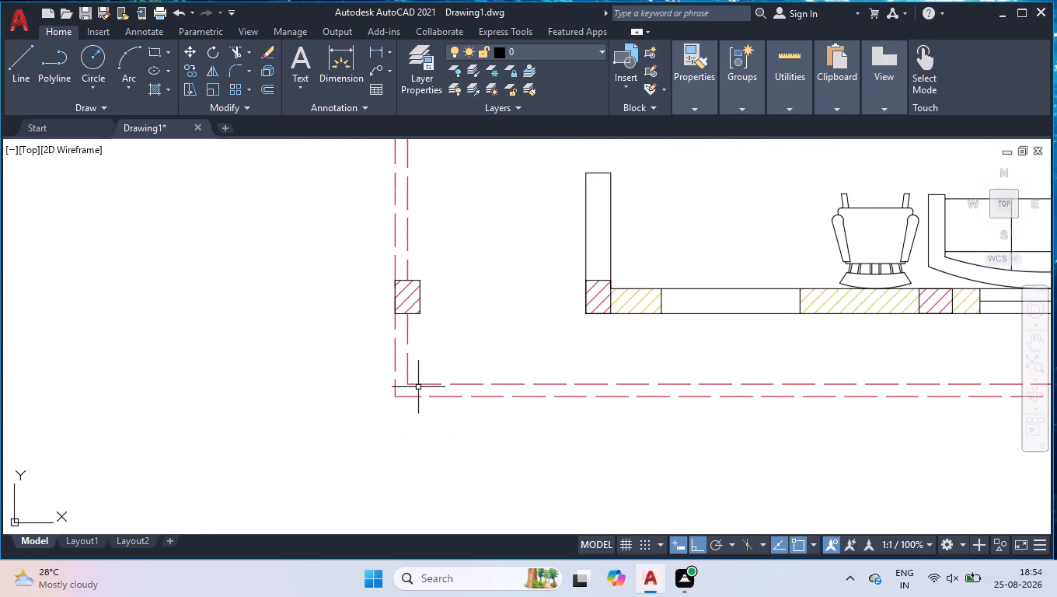
scroll(418, 387, "down", 3)
Draw two lines about 3'-1" long across the entrance opening in the hall's side wall, one along each wall face.
scroll(440, 382, "up", 1)
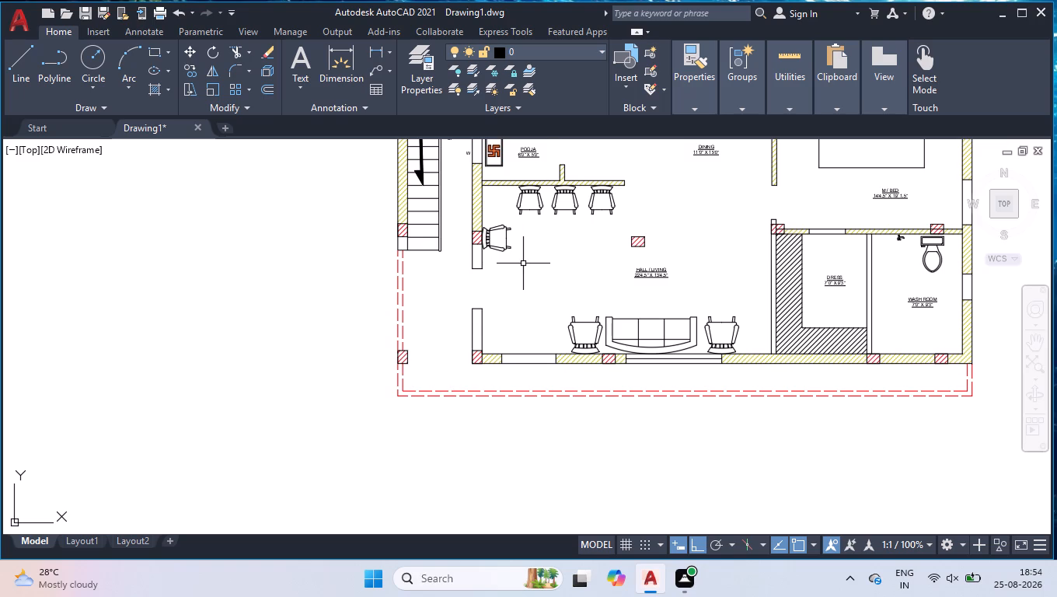
scroll(521, 287, "up", 1)
scroll(466, 222, "up", 2)
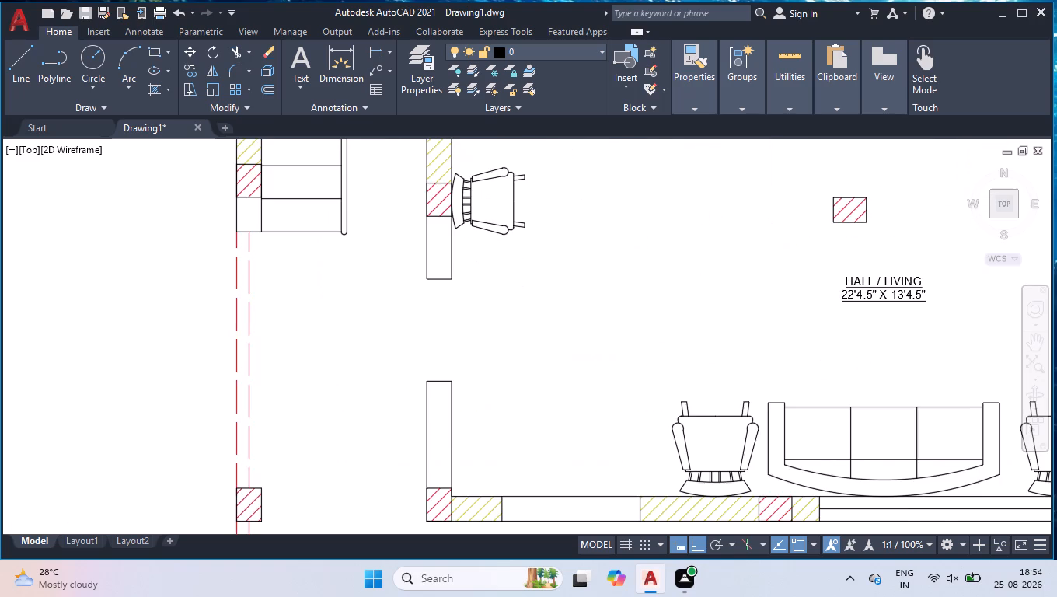
scroll(475, 252, "down", 1)
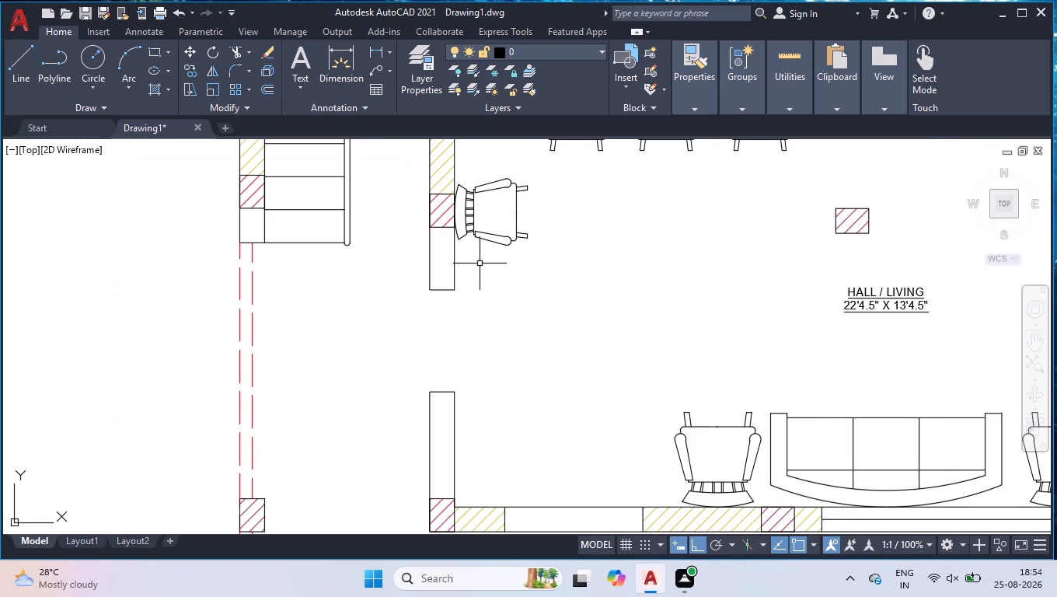
scroll(480, 264, "down", 1)
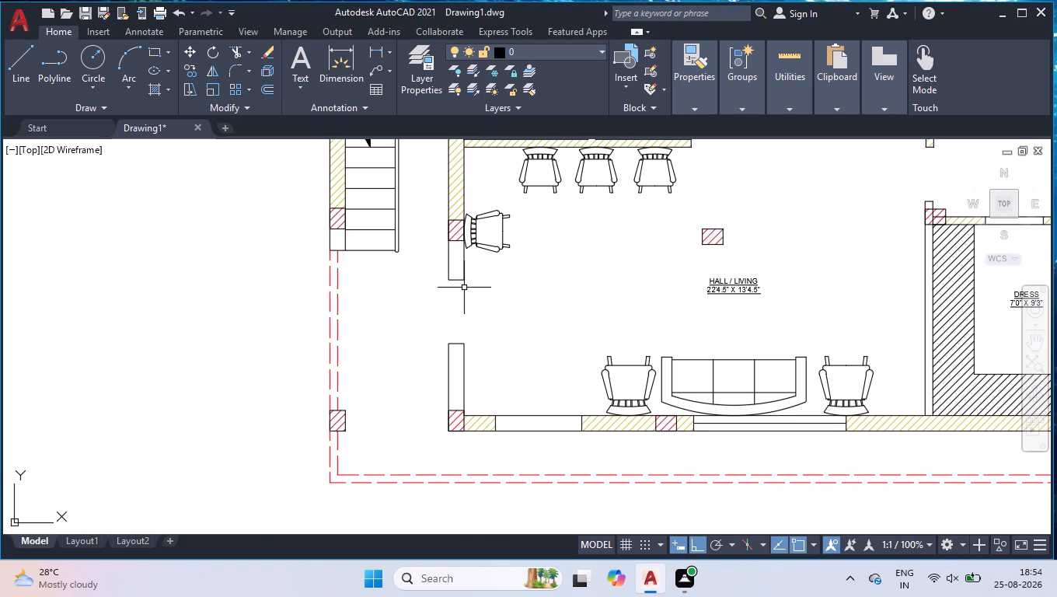
key("l")
key("Return")
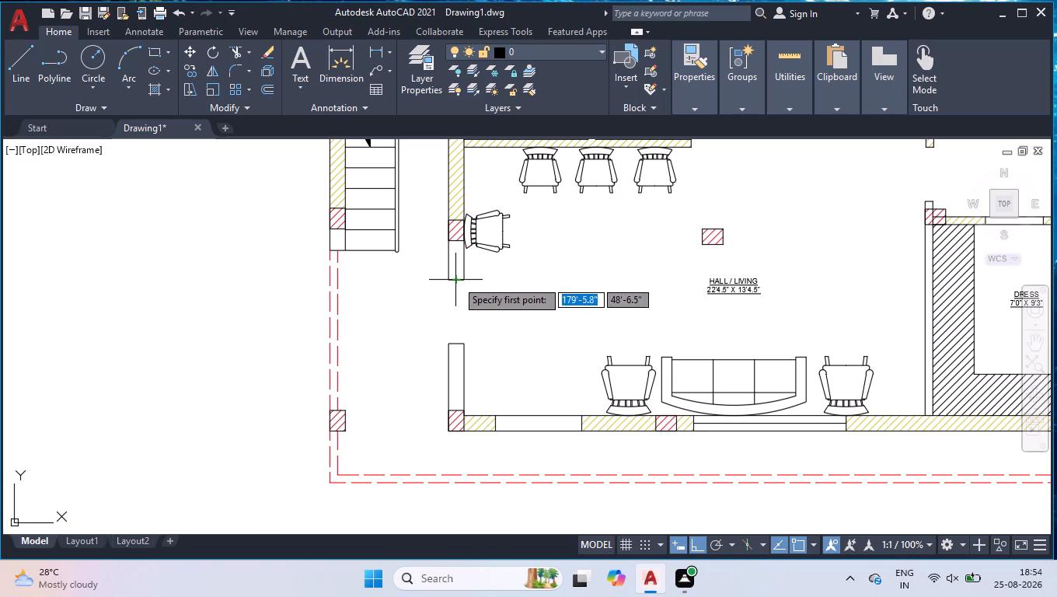
left_click(464, 280)
left_click(463, 346)
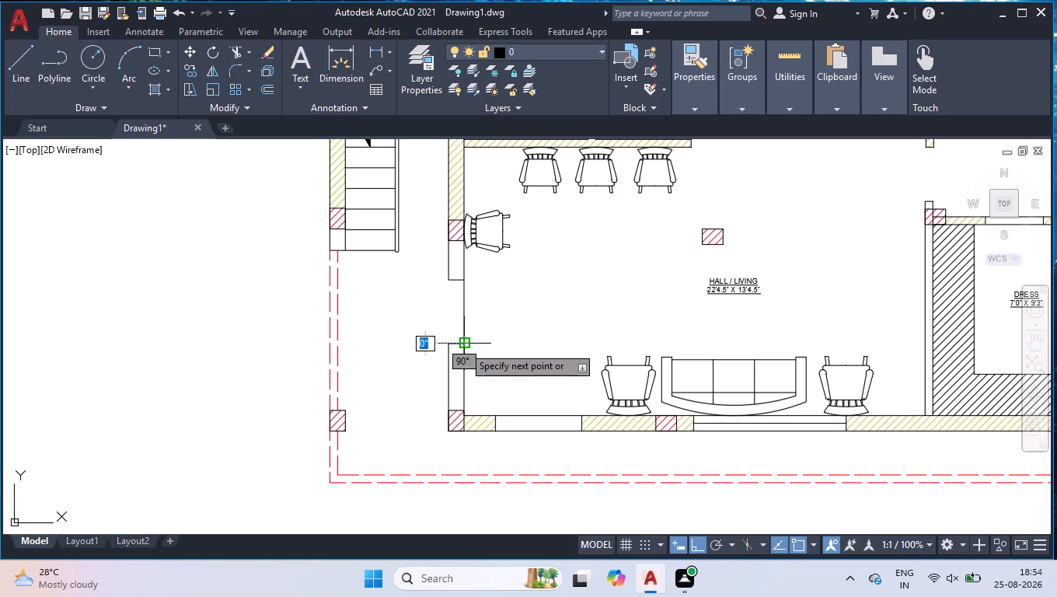
key("space")
key("space")
left_click(450, 284)
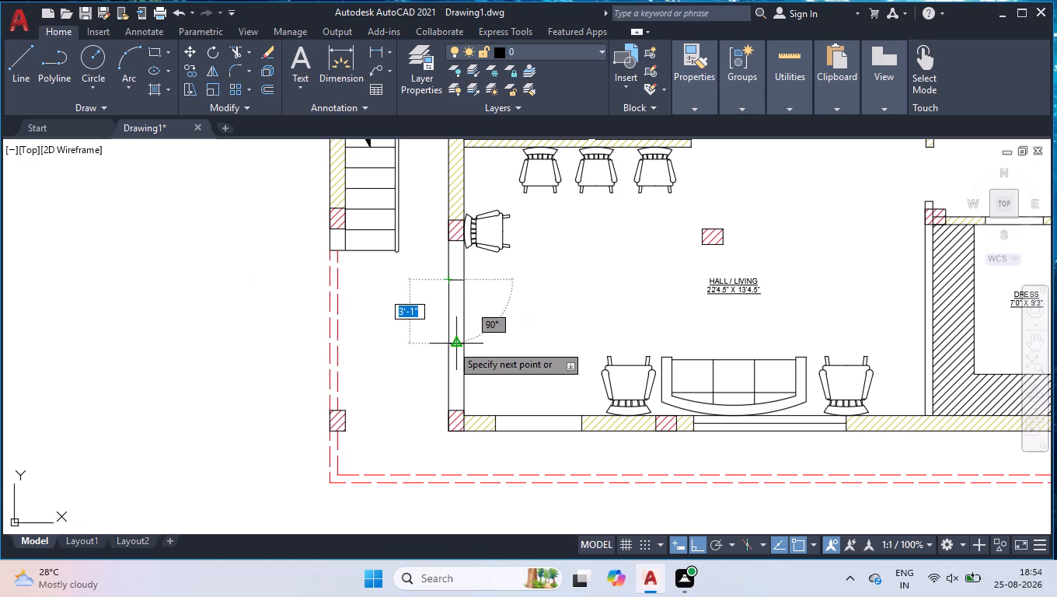
left_click(445, 346)
key("space")
Draw a closed square with 2" sides in the empty area outside the plan, beside the staircase.
scroll(476, 329, "down", 2)
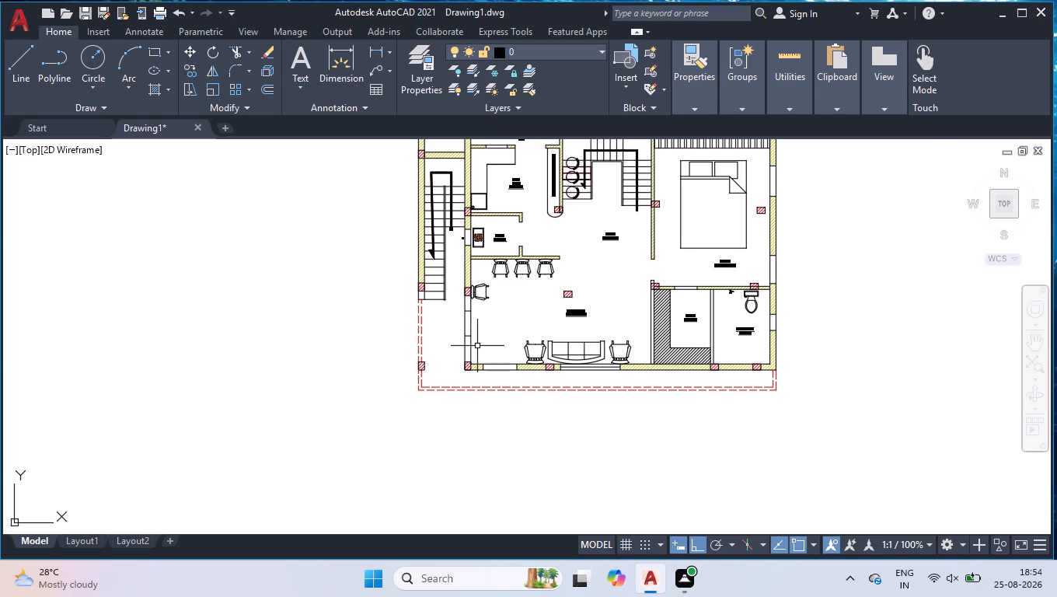
scroll(476, 348, "down", 1)
scroll(708, 283, "up", 1)
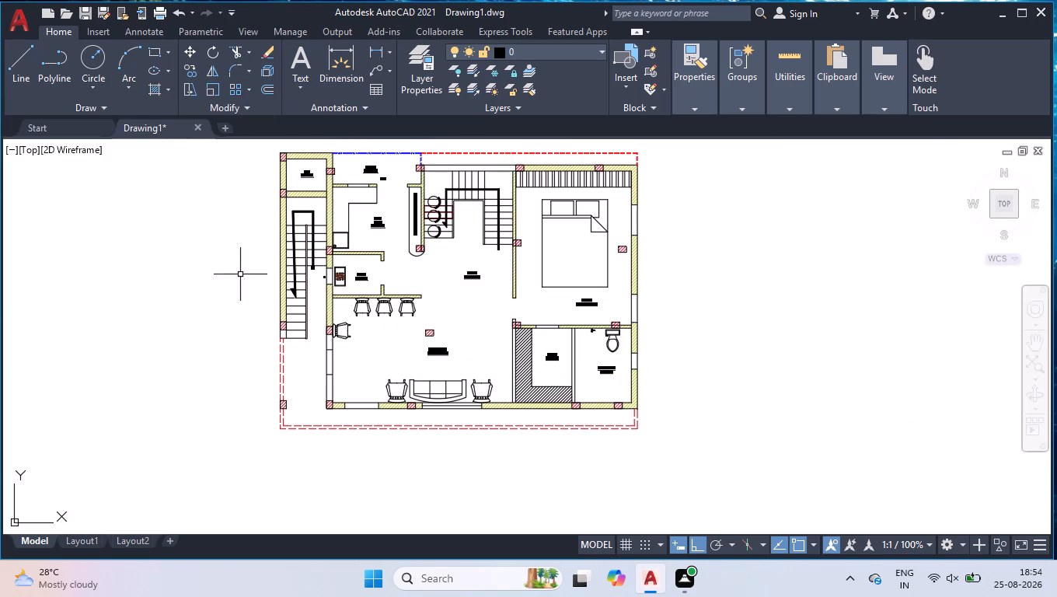
key("l")
key("Return")
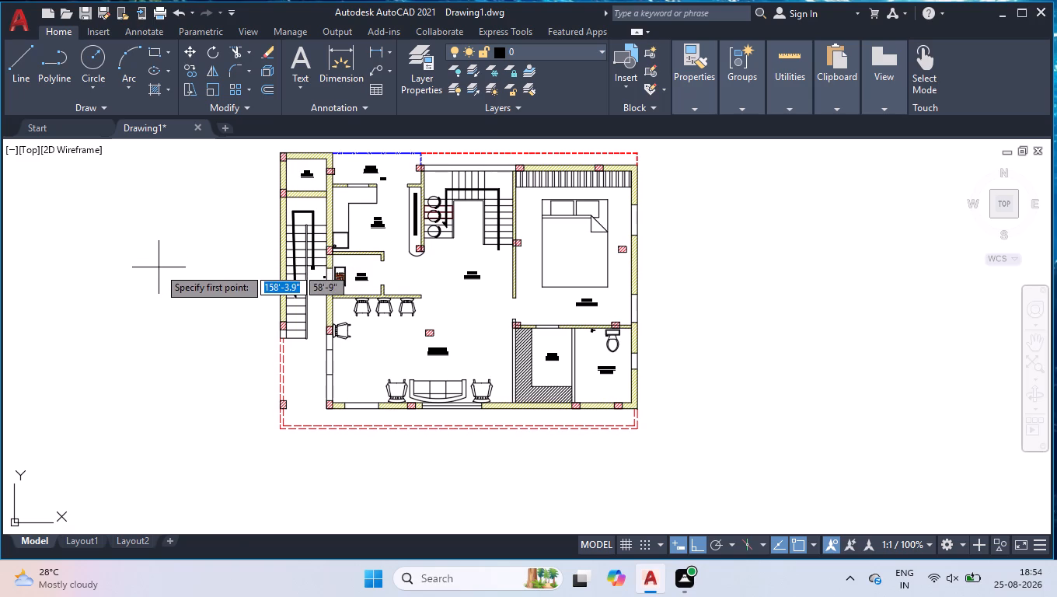
left_click(138, 311)
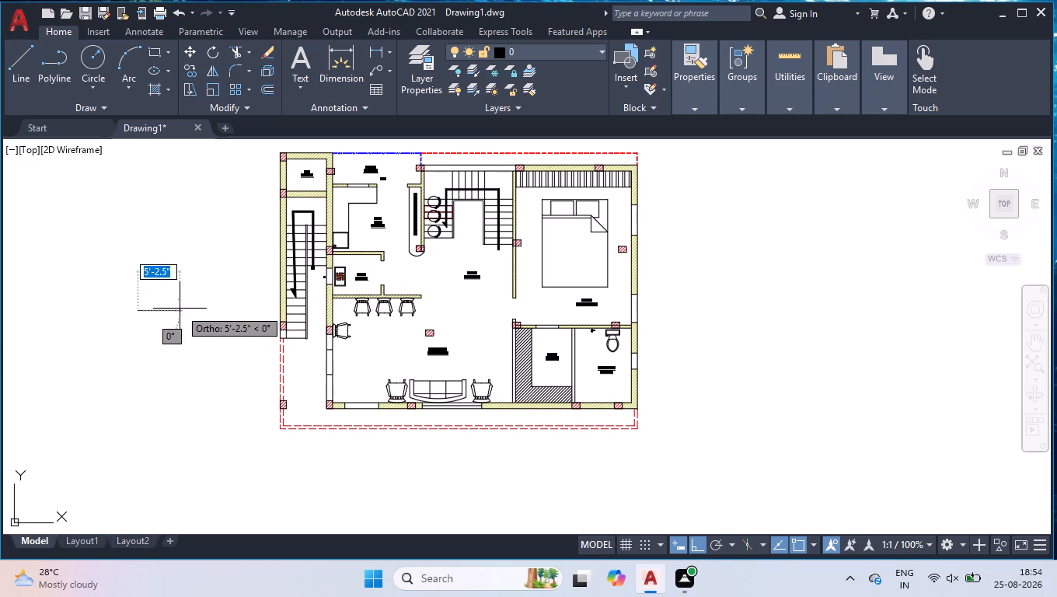
key("2")
key("Return")
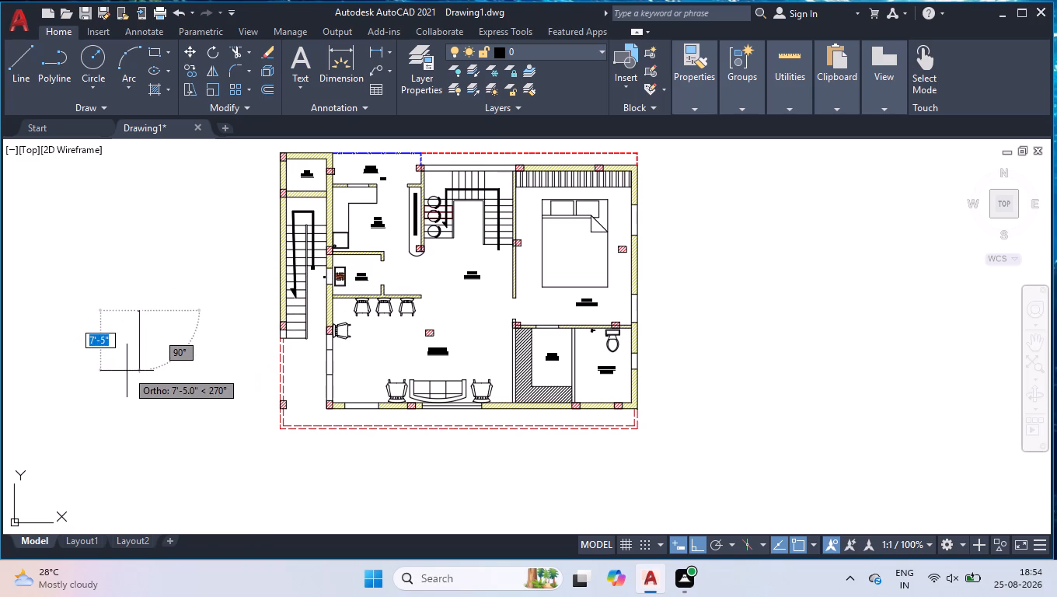
key("2")
key("Return")
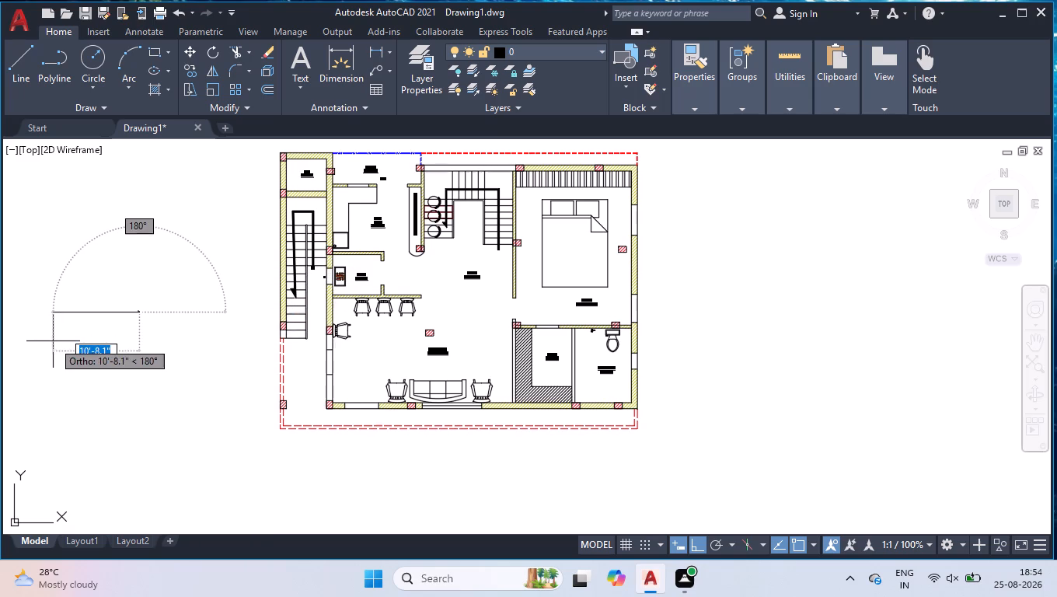
key("2")
key("Return")
key("c")
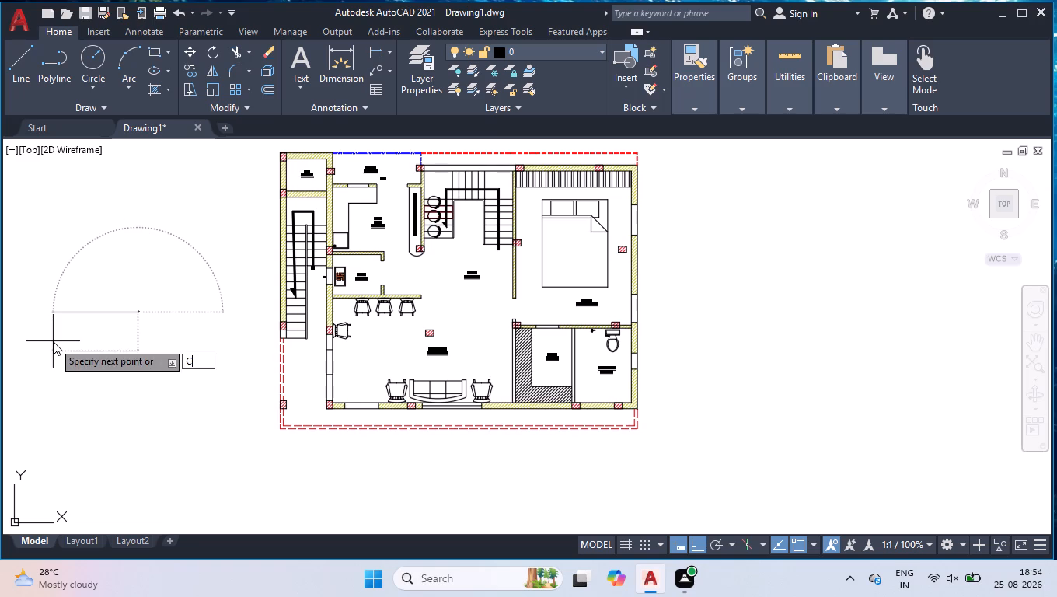
key("Return")
Join the four lines of the small square into a single object.
scroll(158, 315, "up", 3)
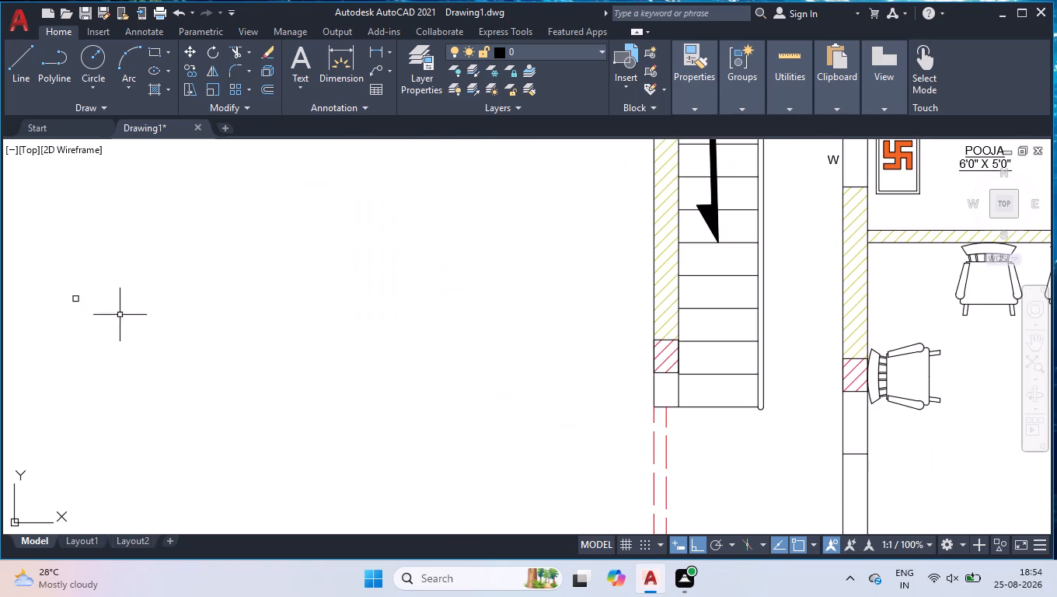
scroll(60, 286, "up", 5)
left_click(291, 316)
left_click(83, 447)
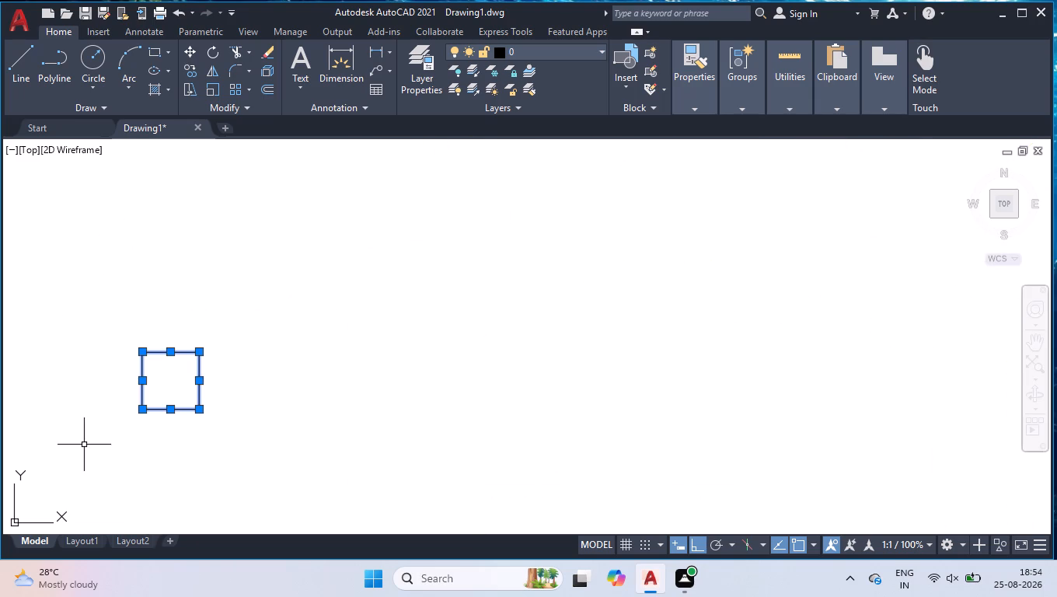
key("j")
key("Return")
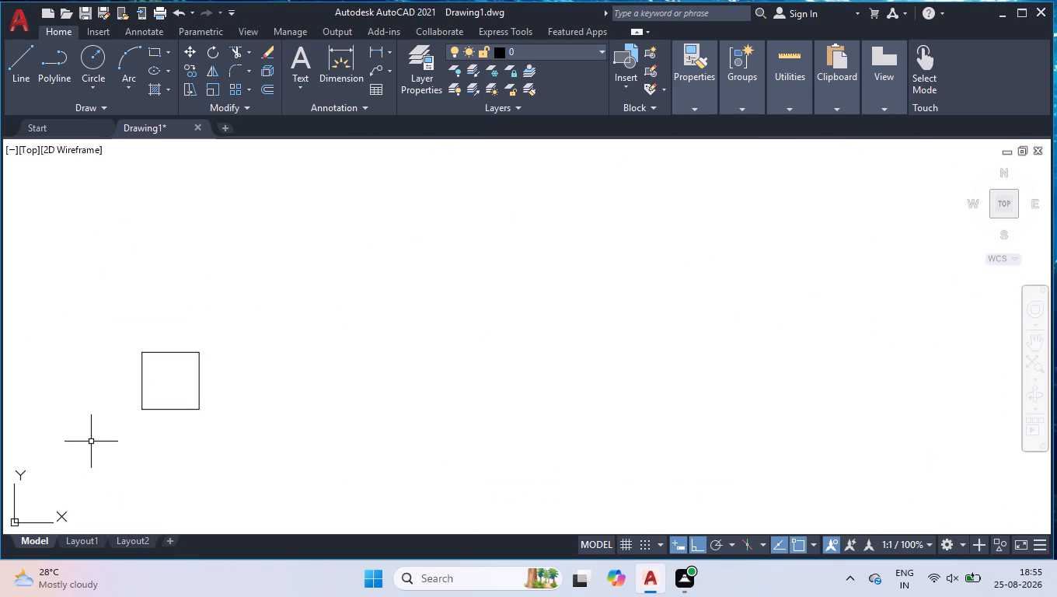
Group the joined 2" square.
left_click_drag(302, 323, 287, 331)
left_click(113, 389)
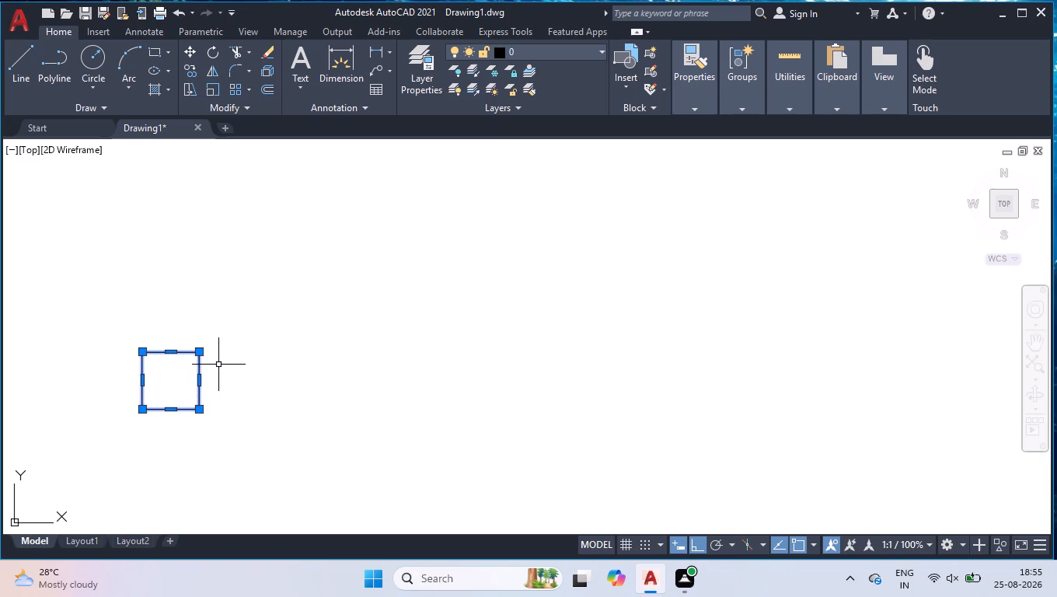
type("GROU")
key("p")
key("Return")
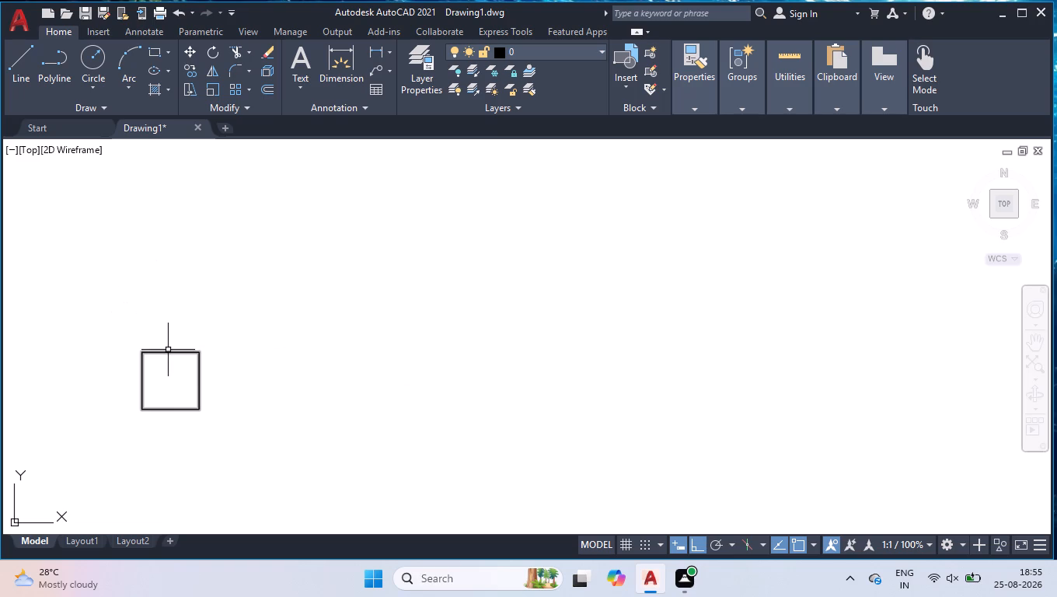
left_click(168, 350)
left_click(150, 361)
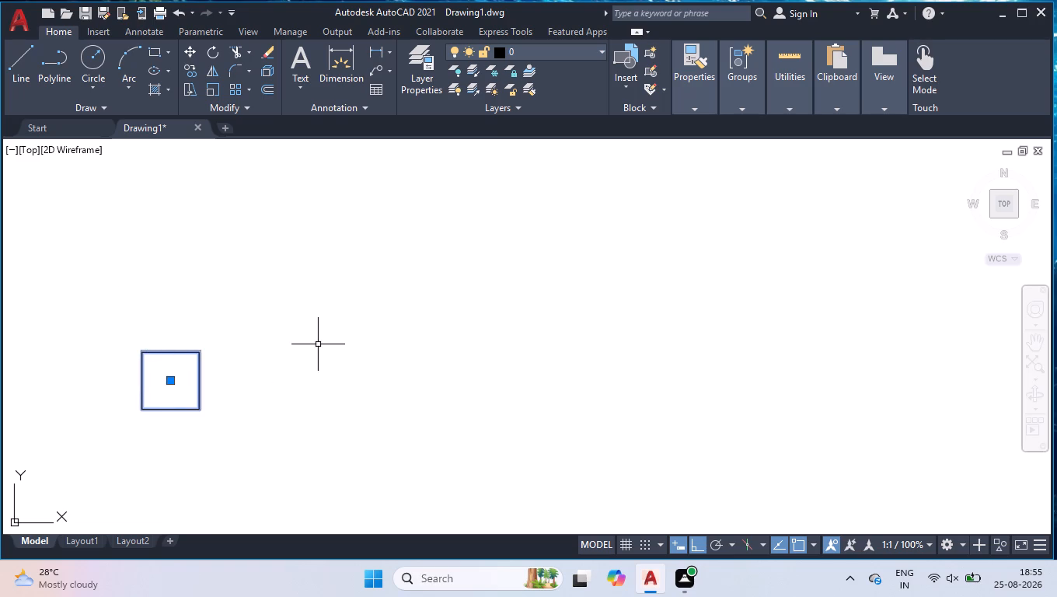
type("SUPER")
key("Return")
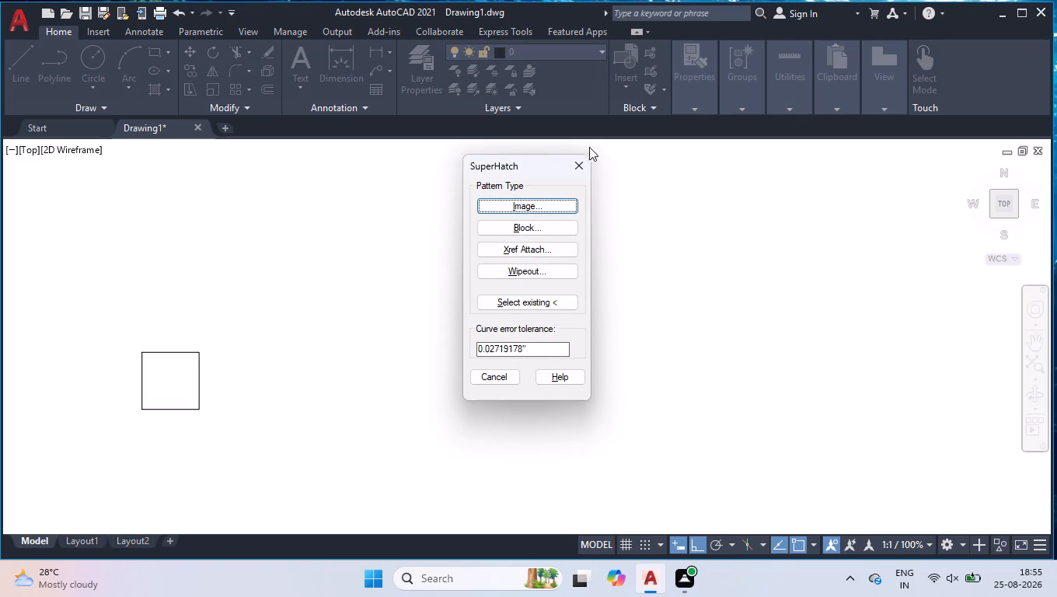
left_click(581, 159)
Define the 2" square as a block named FLOOR, with its lower-left corner as the base point and the square converted to block.
left_click(351, 277)
left_click(68, 447)
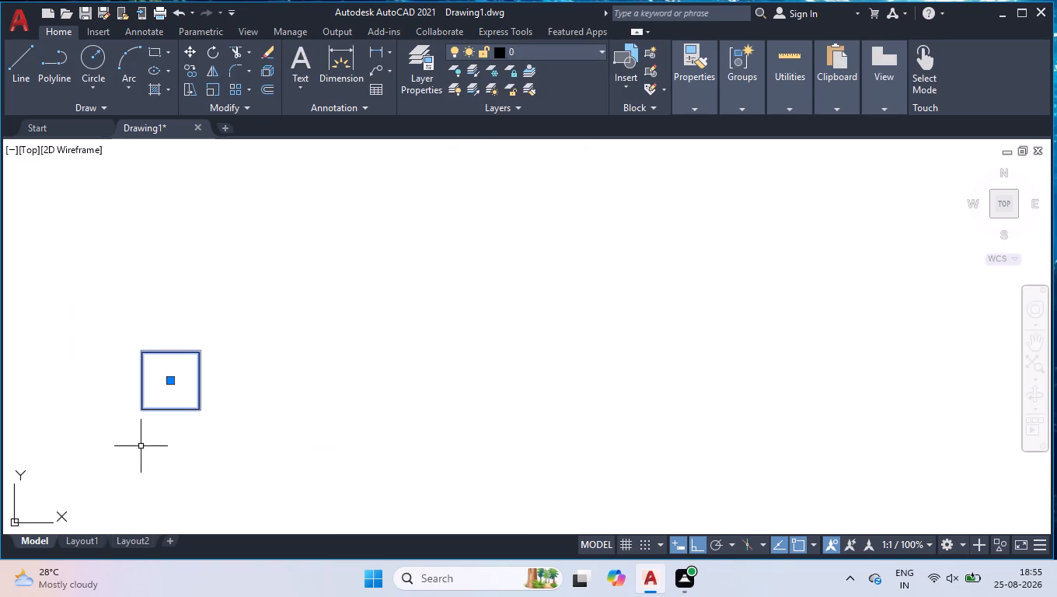
type("BLOC")
key("k")
key("Return")
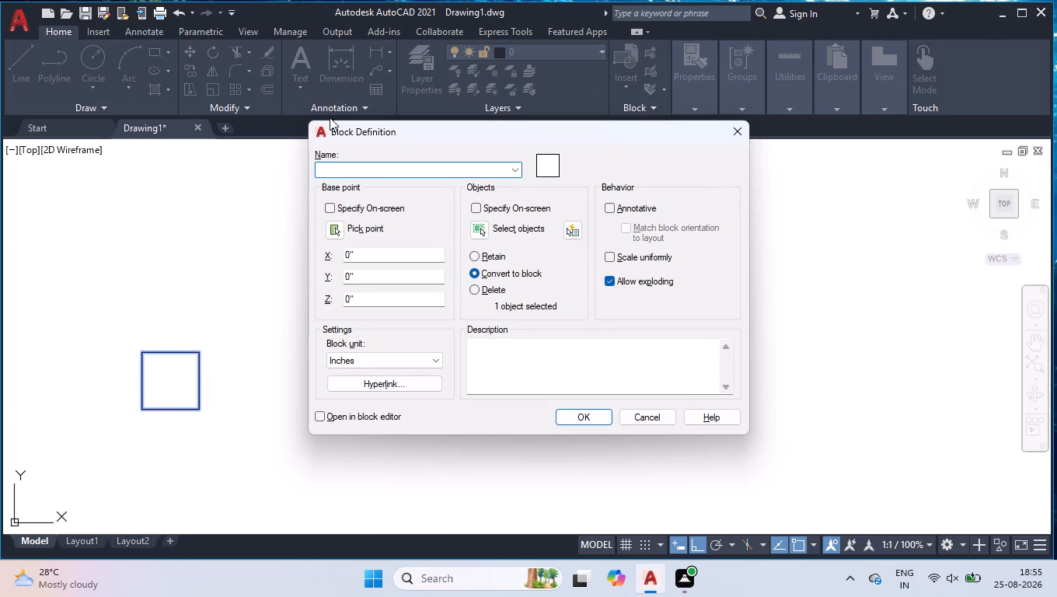
key("f")
key("l")
type("OOR")
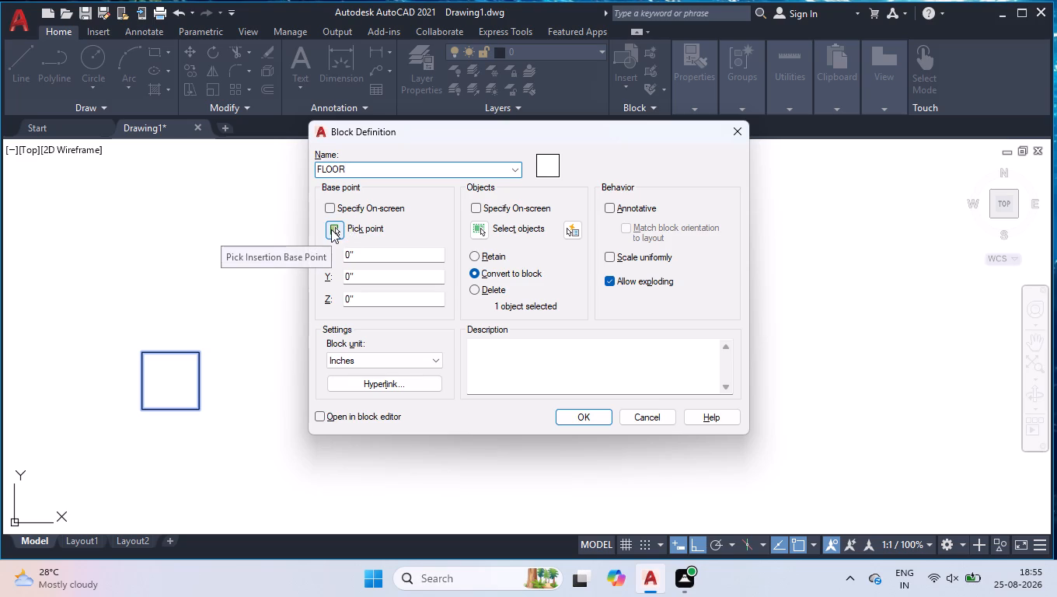
left_click(331, 229)
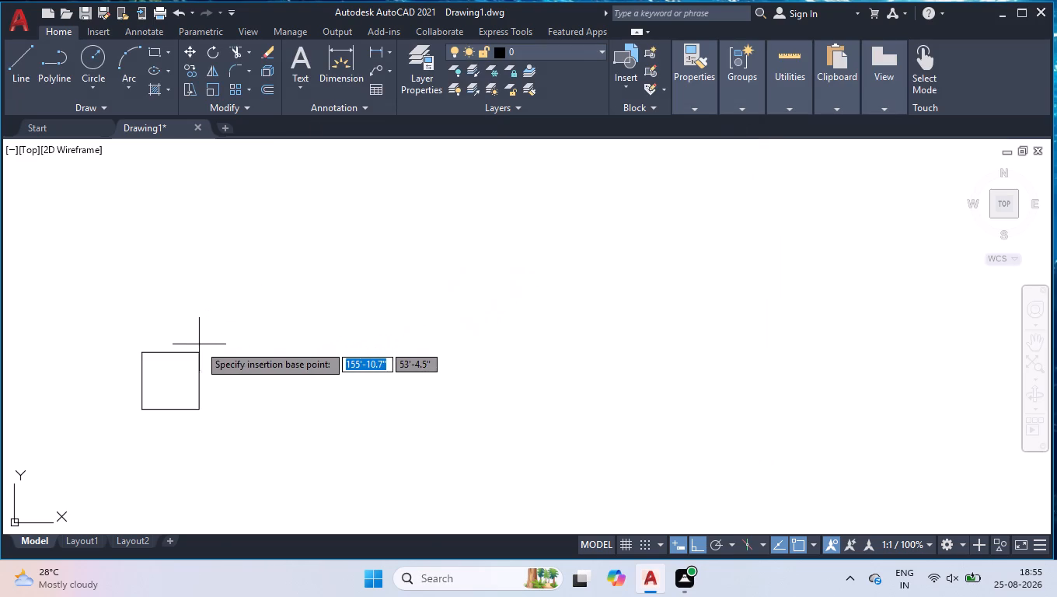
left_click(140, 410)
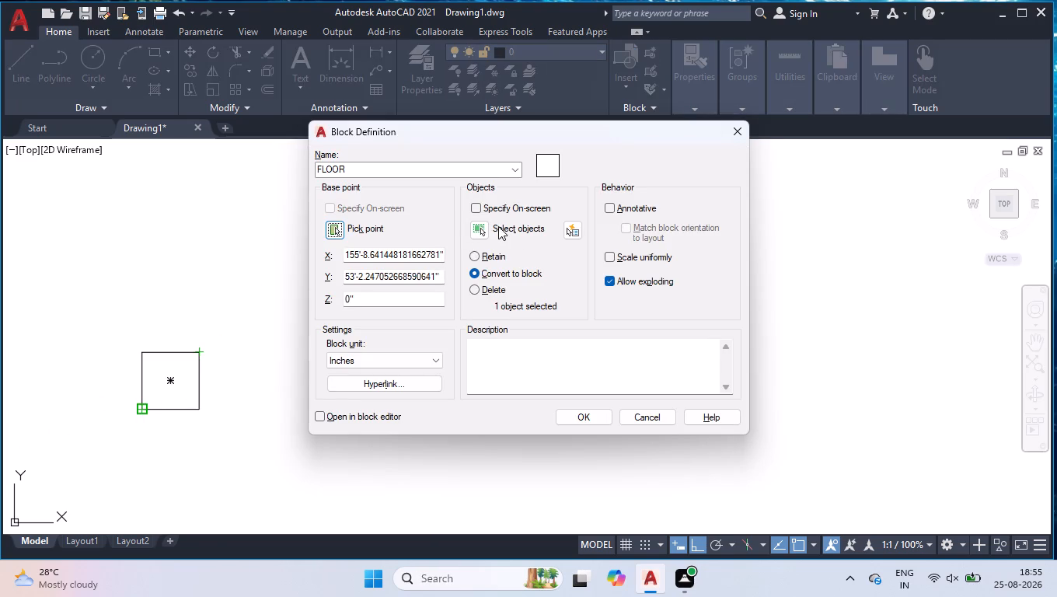
left_click(483, 229)
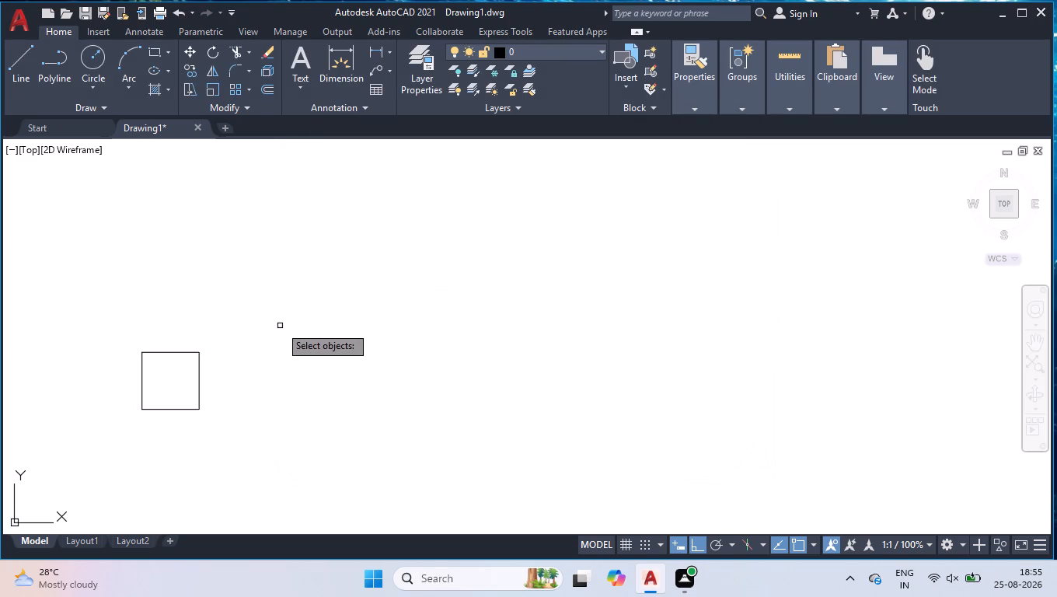
left_click(277, 319)
left_click(103, 424)
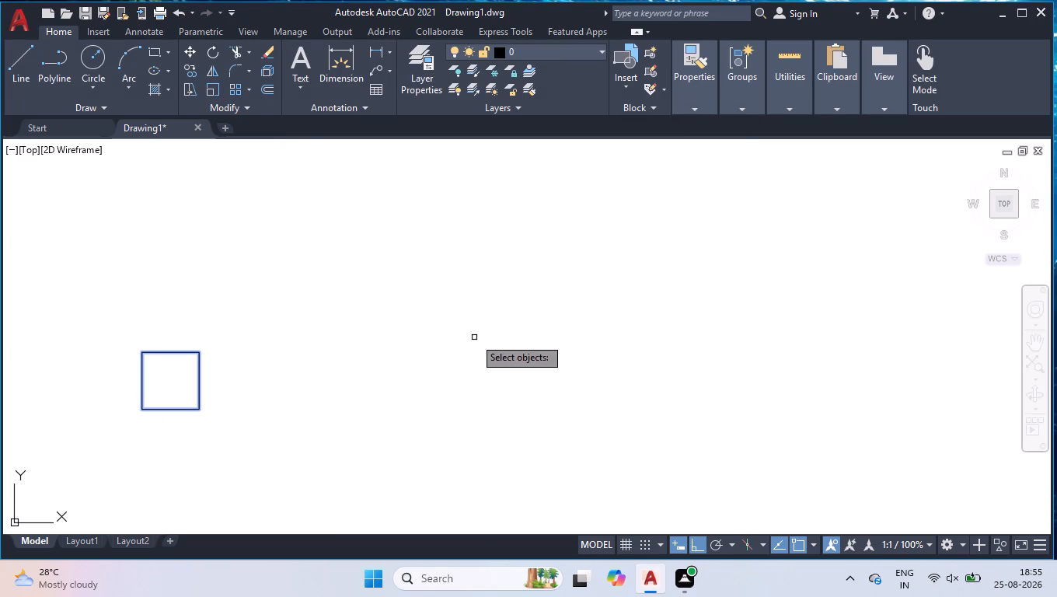
key("Return")
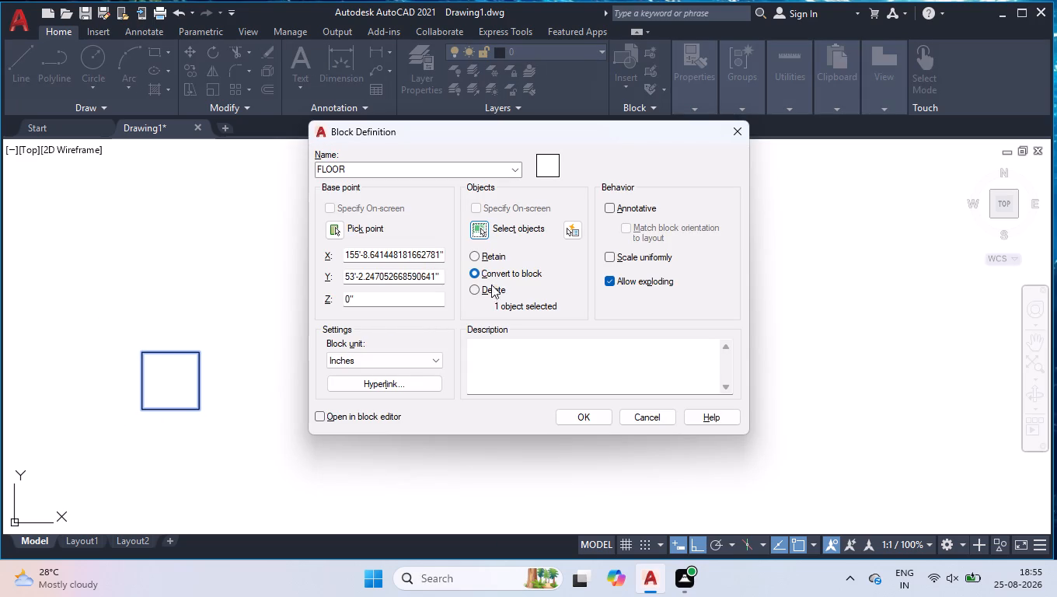
left_click(582, 417)
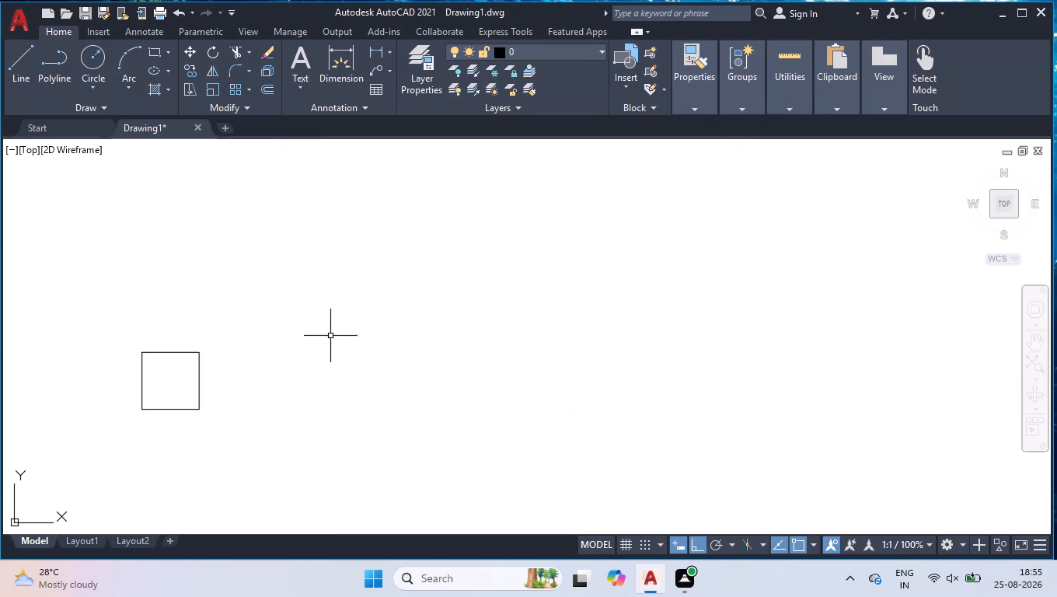
Set up a SuperHatch using the FLOOR block as the pattern, with parameters specified on screen, for placement at the hall's lower-left inner corner.
left_click(194, 351)
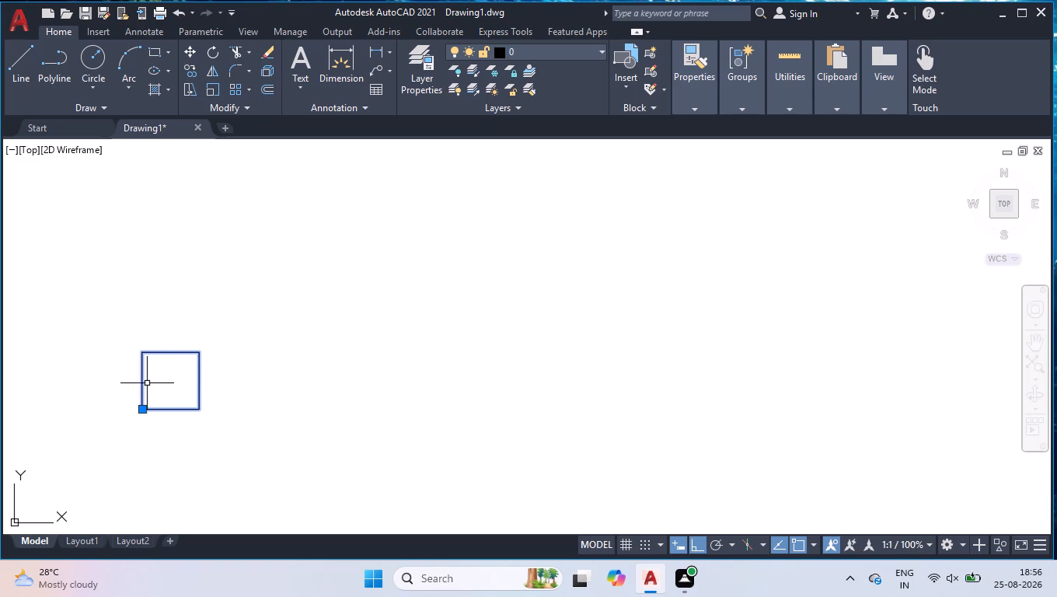
type("SUPER")
key("Return")
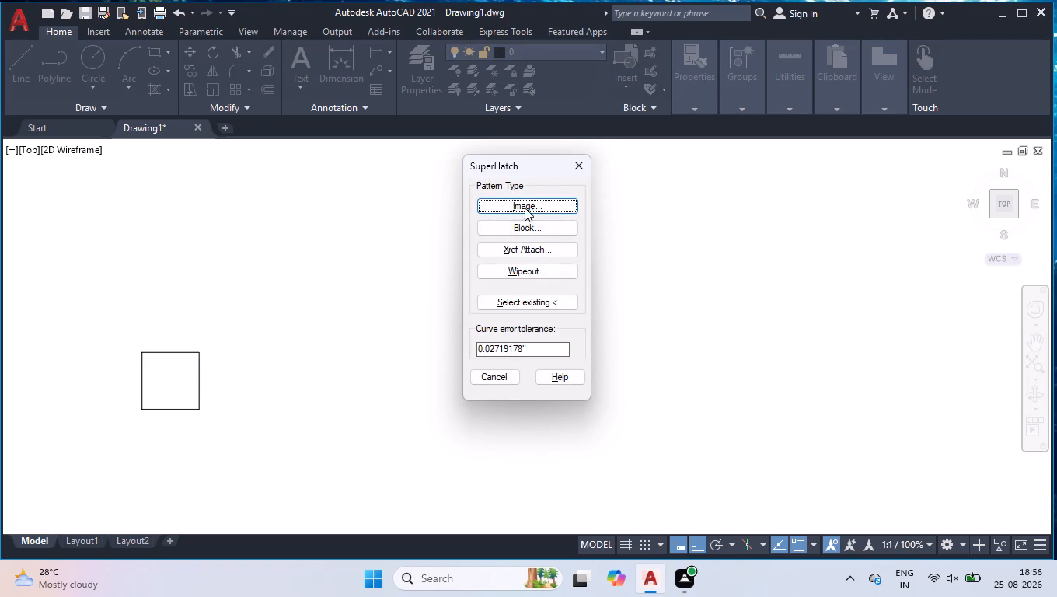
left_click(513, 225)
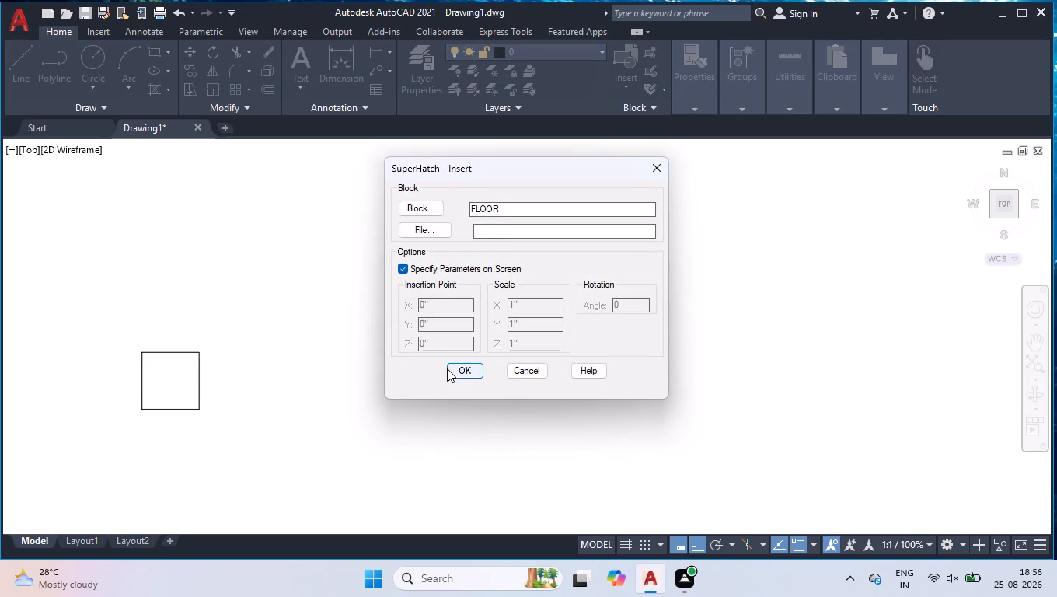
left_click(450, 368)
scroll(438, 256, "down", 7)
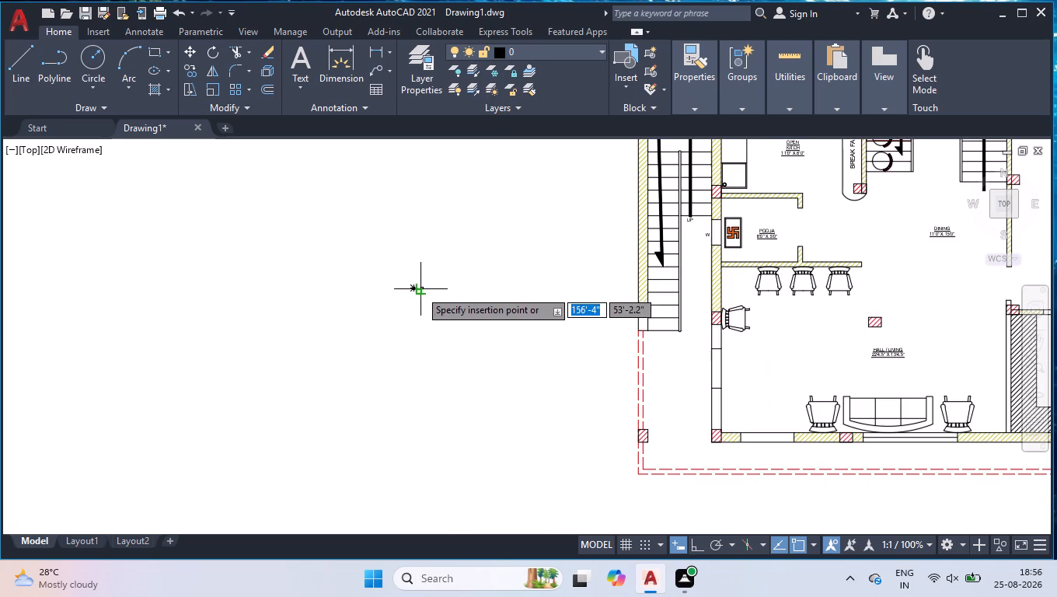
scroll(738, 344, "down", 2)
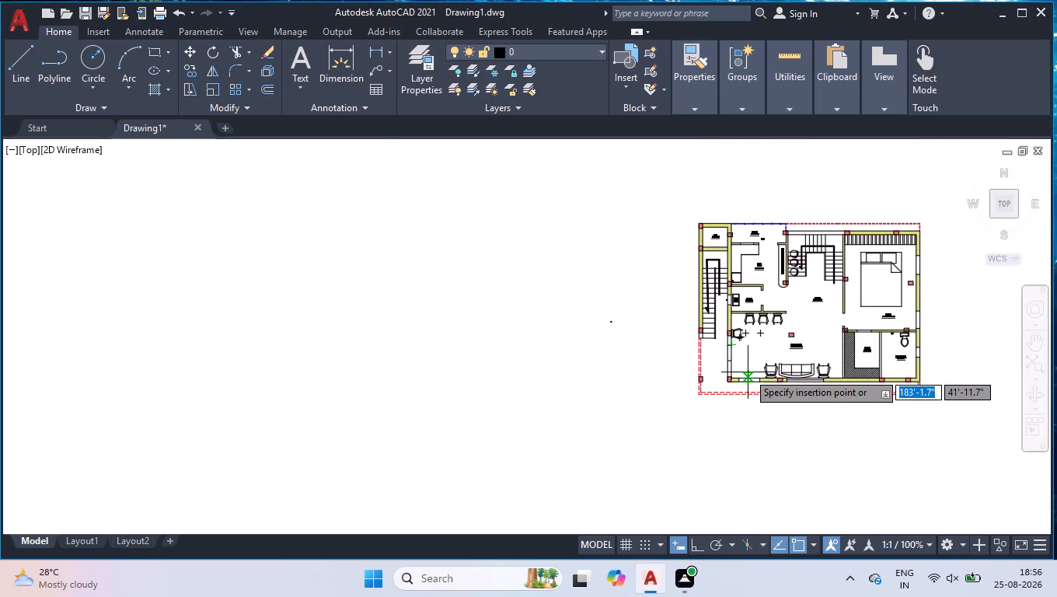
scroll(563, 361, "down", 2)
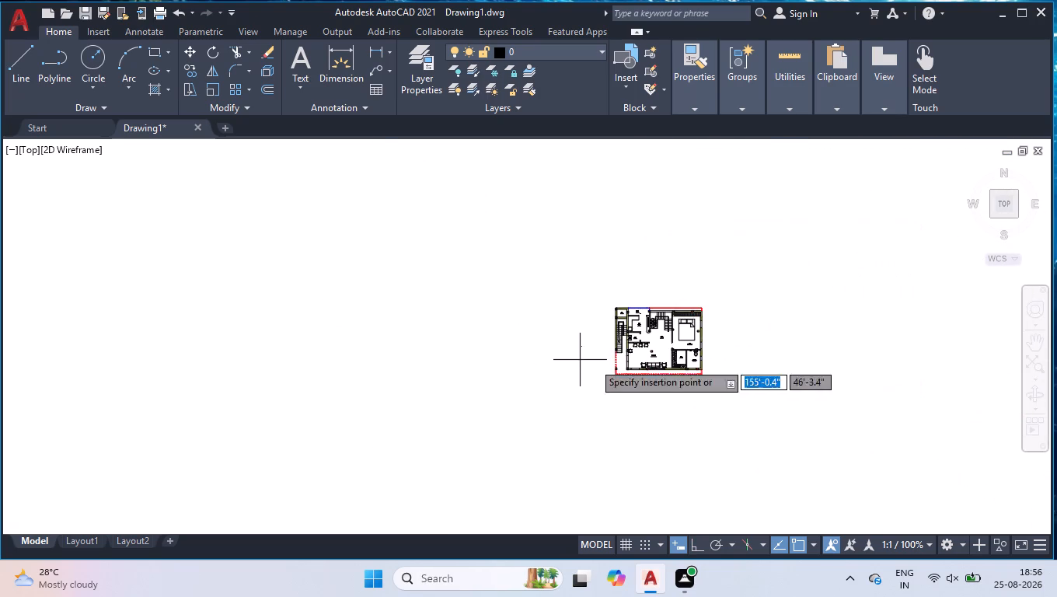
scroll(668, 378, "up", 3)
scroll(545, 332, "up", 2)
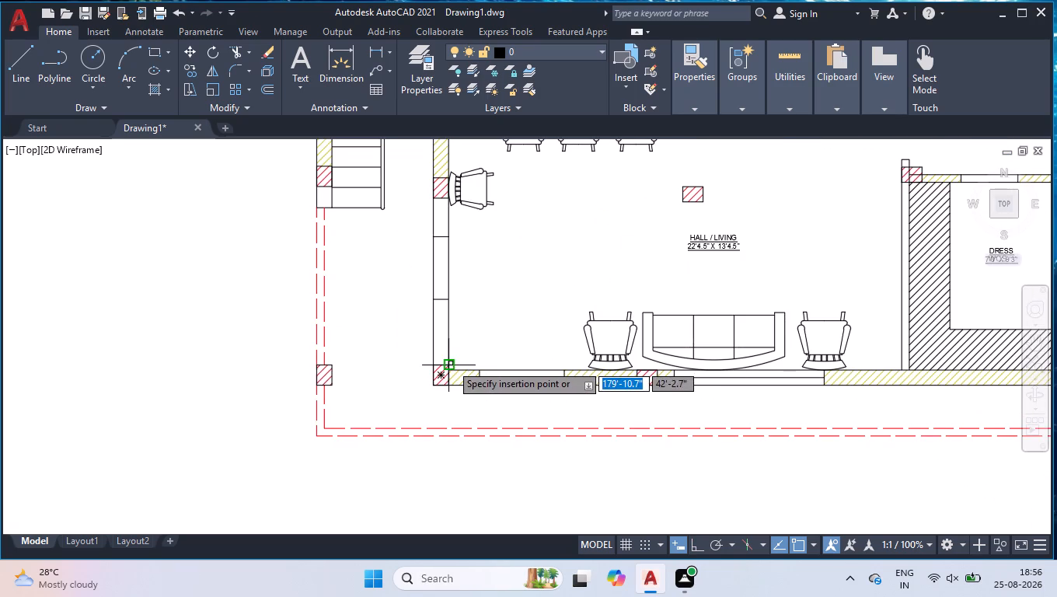
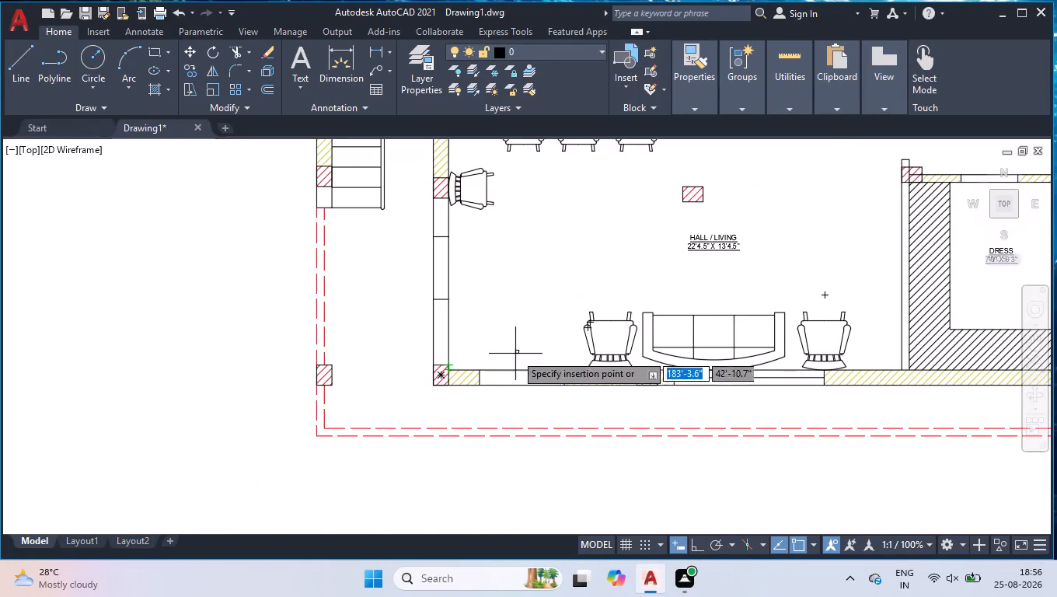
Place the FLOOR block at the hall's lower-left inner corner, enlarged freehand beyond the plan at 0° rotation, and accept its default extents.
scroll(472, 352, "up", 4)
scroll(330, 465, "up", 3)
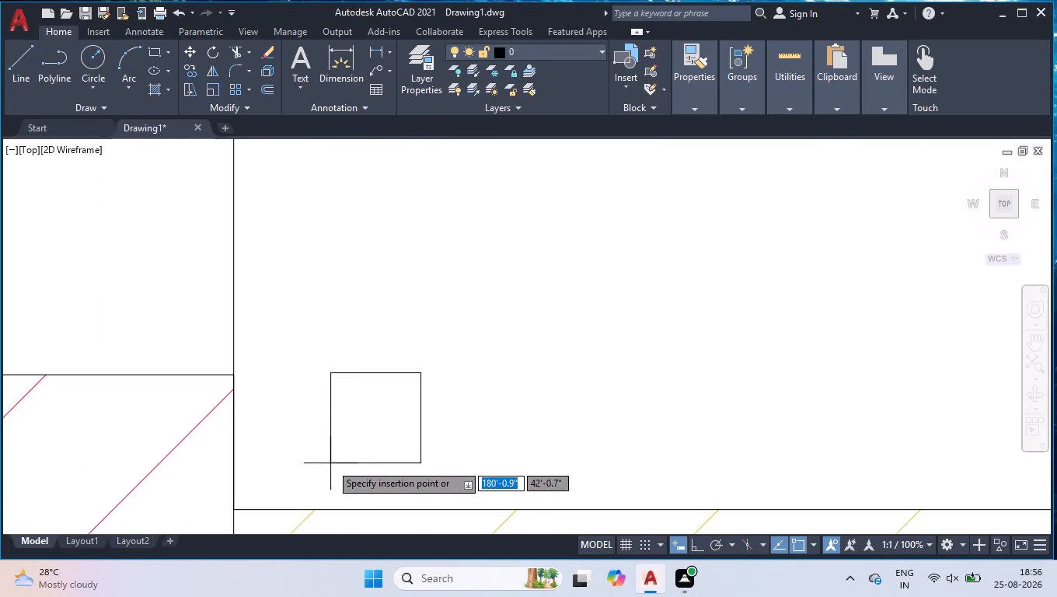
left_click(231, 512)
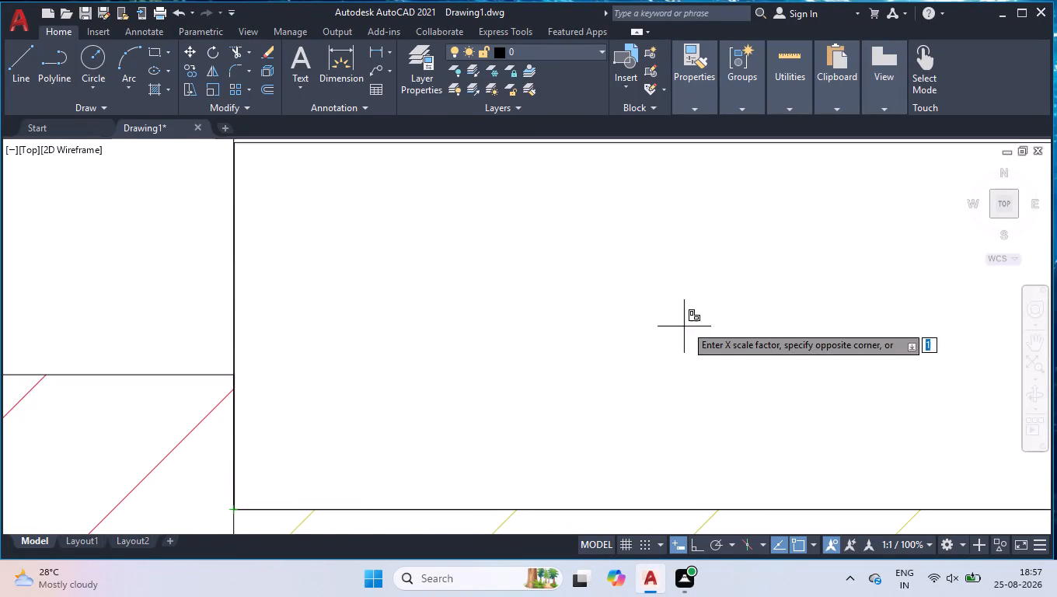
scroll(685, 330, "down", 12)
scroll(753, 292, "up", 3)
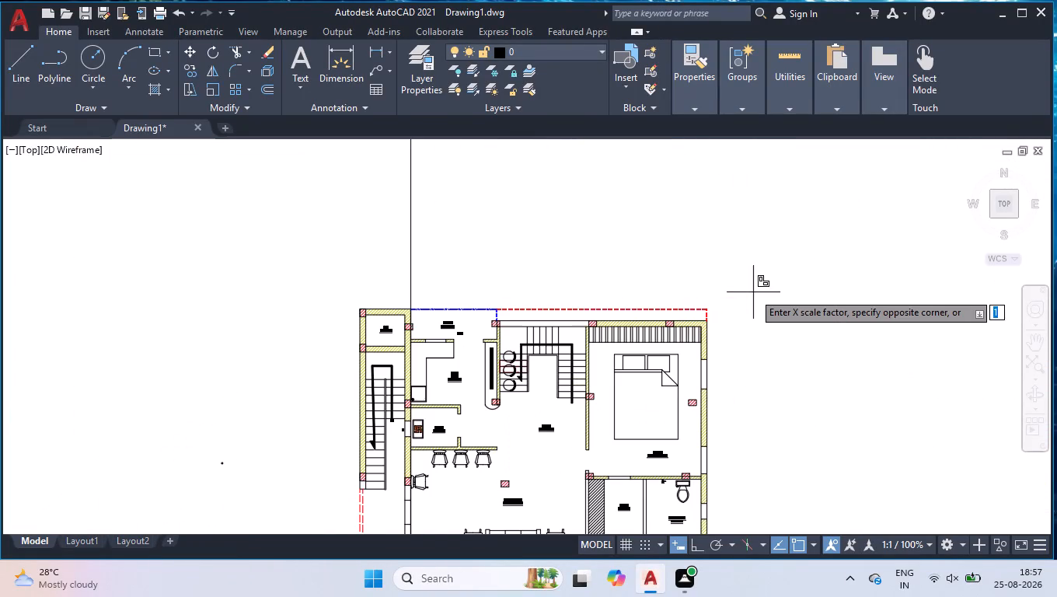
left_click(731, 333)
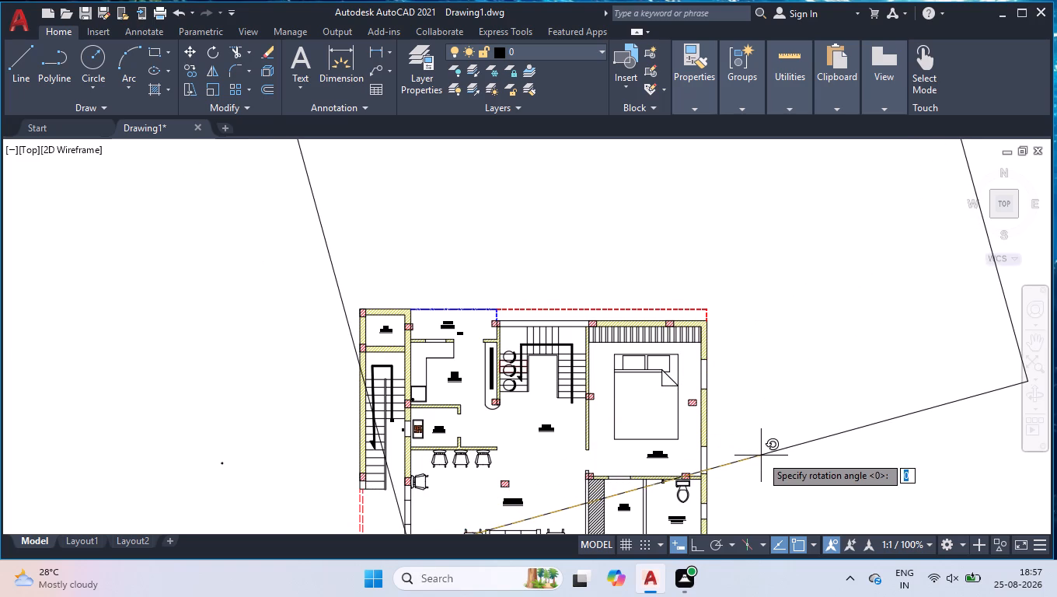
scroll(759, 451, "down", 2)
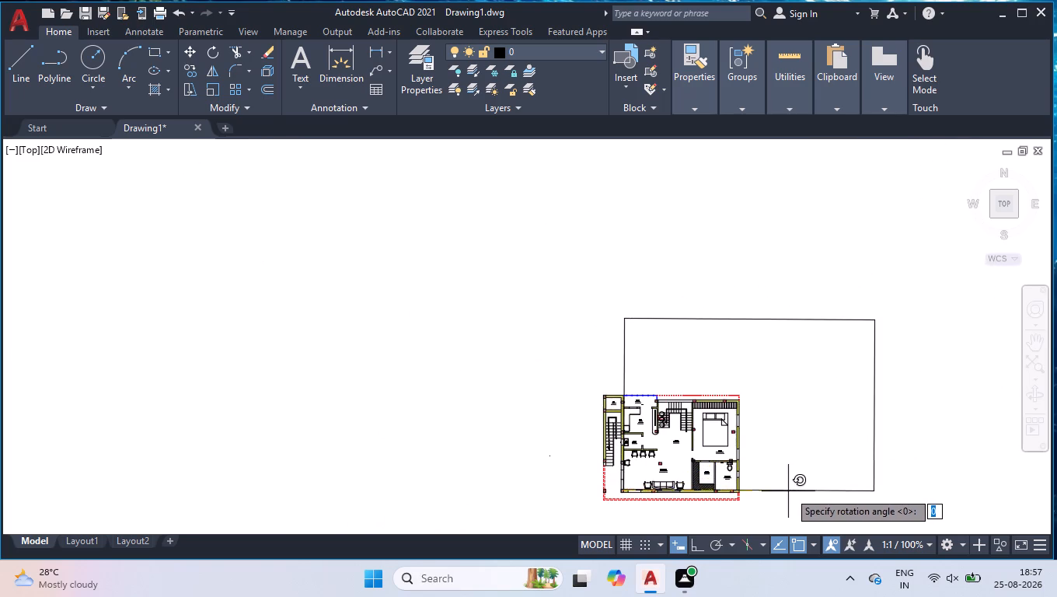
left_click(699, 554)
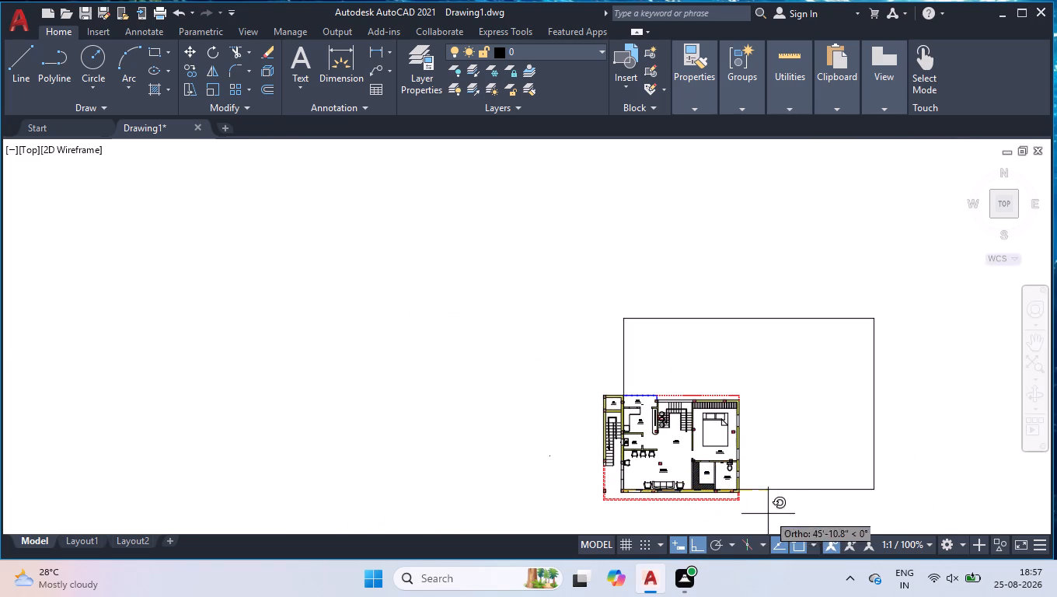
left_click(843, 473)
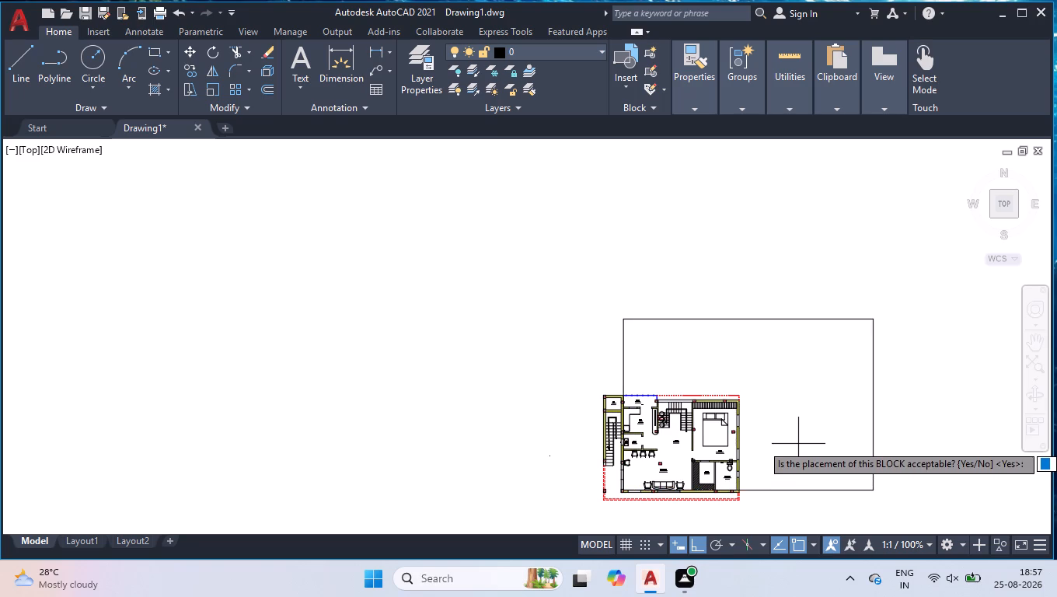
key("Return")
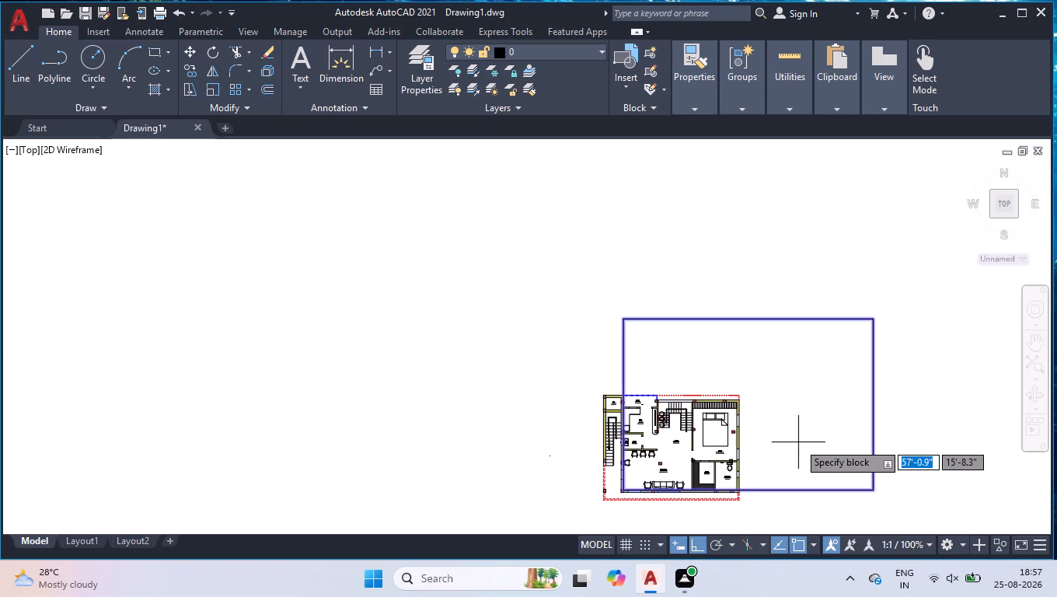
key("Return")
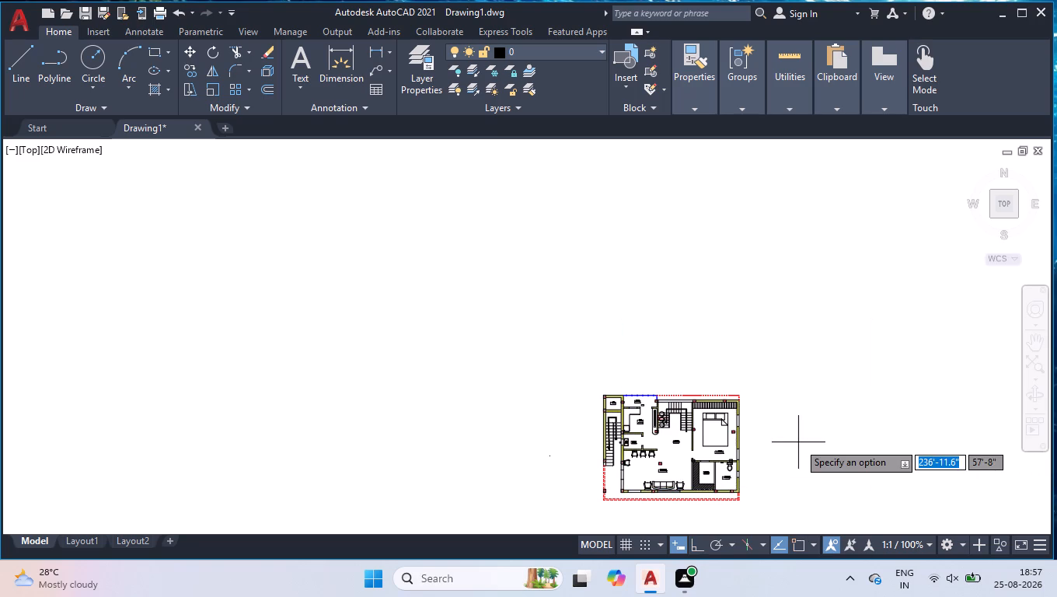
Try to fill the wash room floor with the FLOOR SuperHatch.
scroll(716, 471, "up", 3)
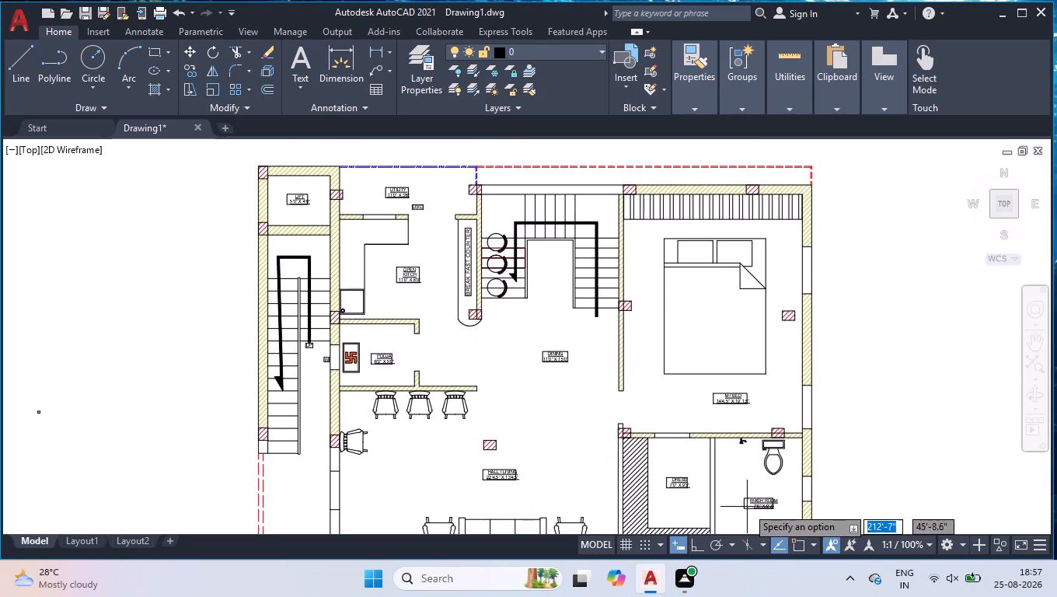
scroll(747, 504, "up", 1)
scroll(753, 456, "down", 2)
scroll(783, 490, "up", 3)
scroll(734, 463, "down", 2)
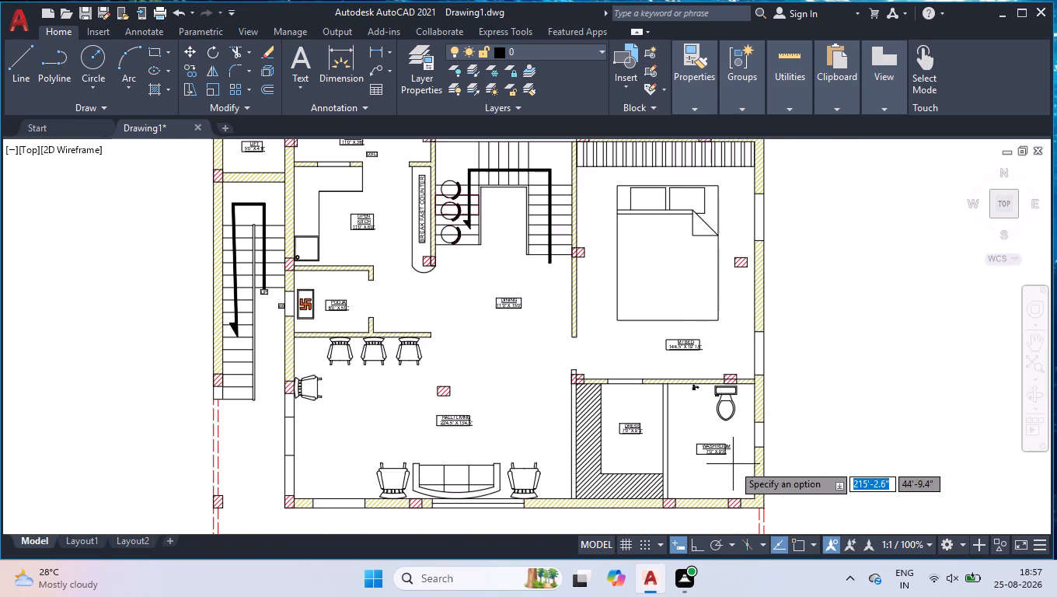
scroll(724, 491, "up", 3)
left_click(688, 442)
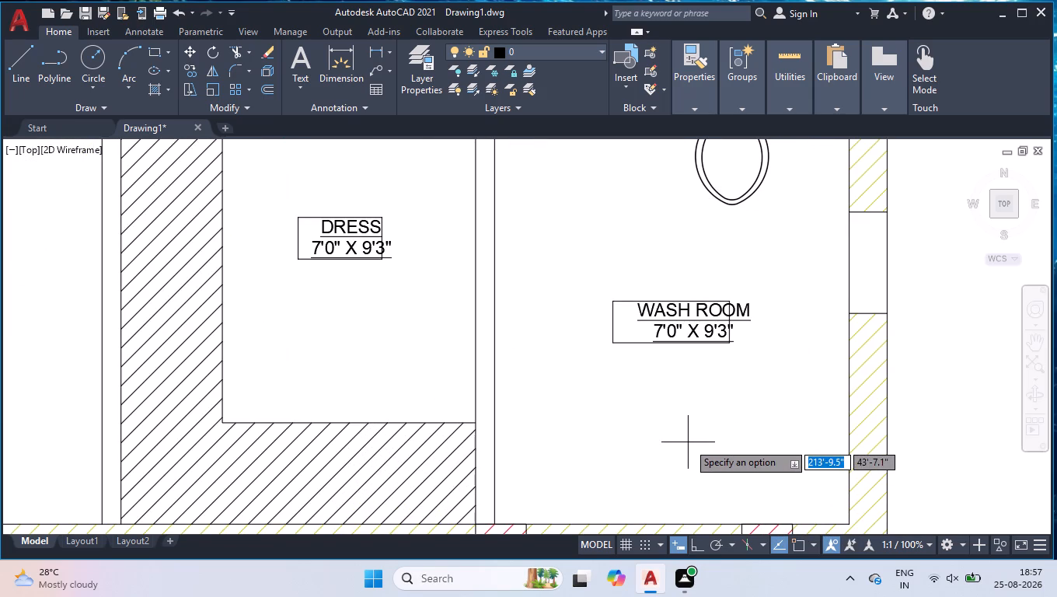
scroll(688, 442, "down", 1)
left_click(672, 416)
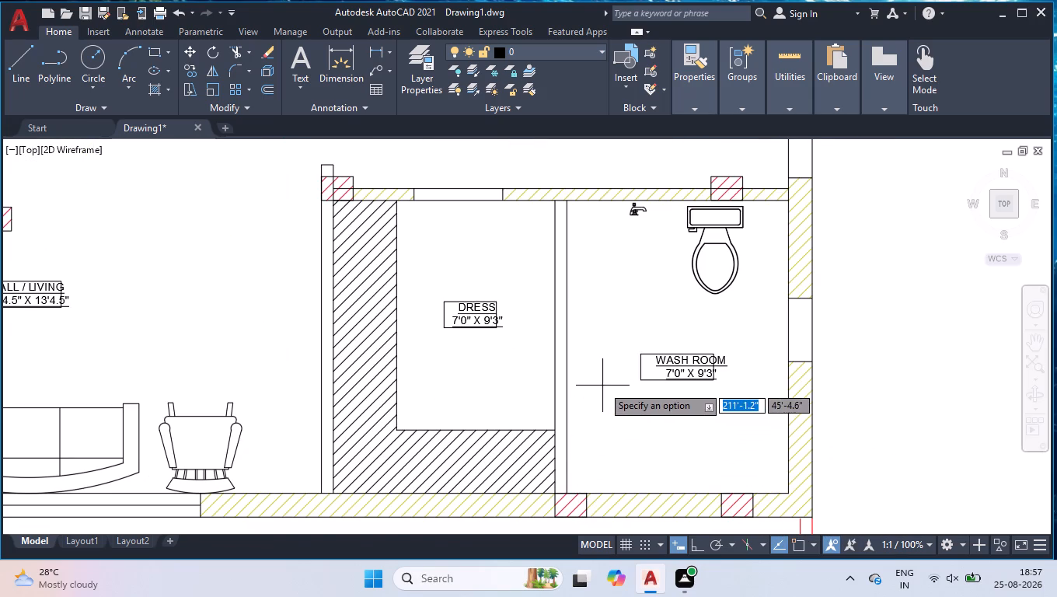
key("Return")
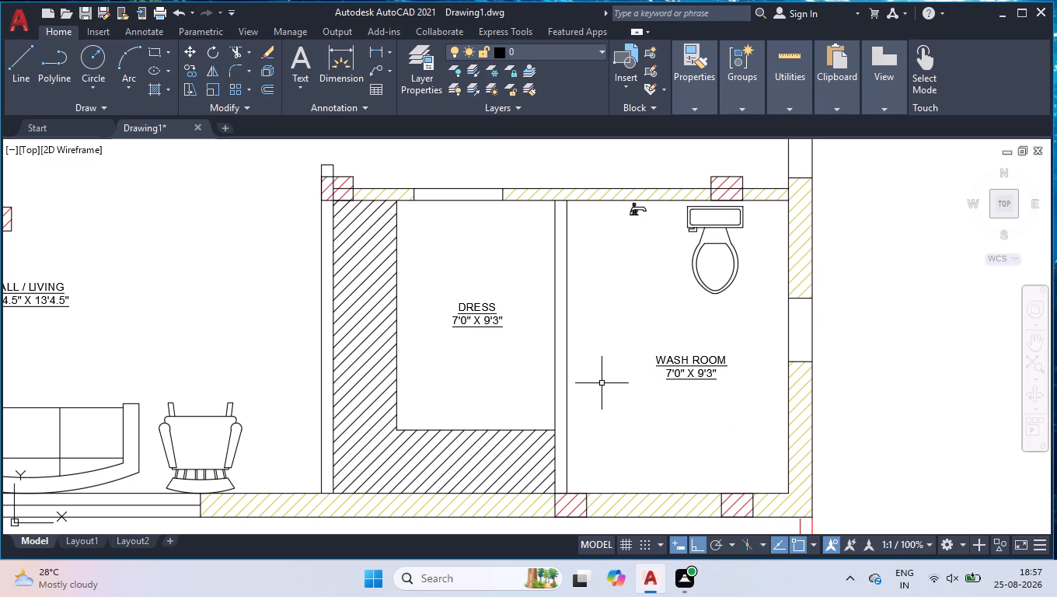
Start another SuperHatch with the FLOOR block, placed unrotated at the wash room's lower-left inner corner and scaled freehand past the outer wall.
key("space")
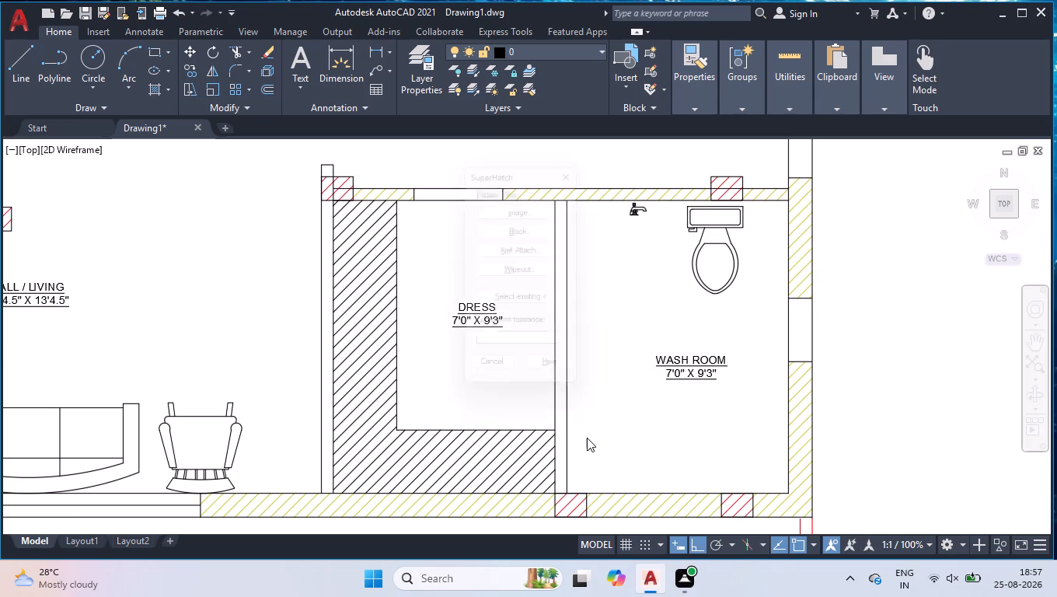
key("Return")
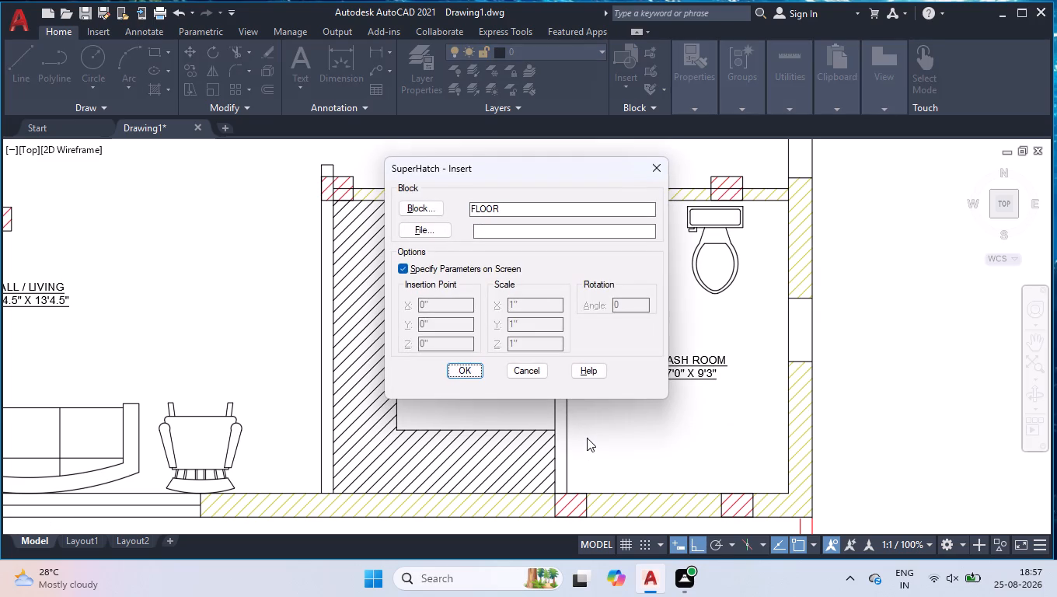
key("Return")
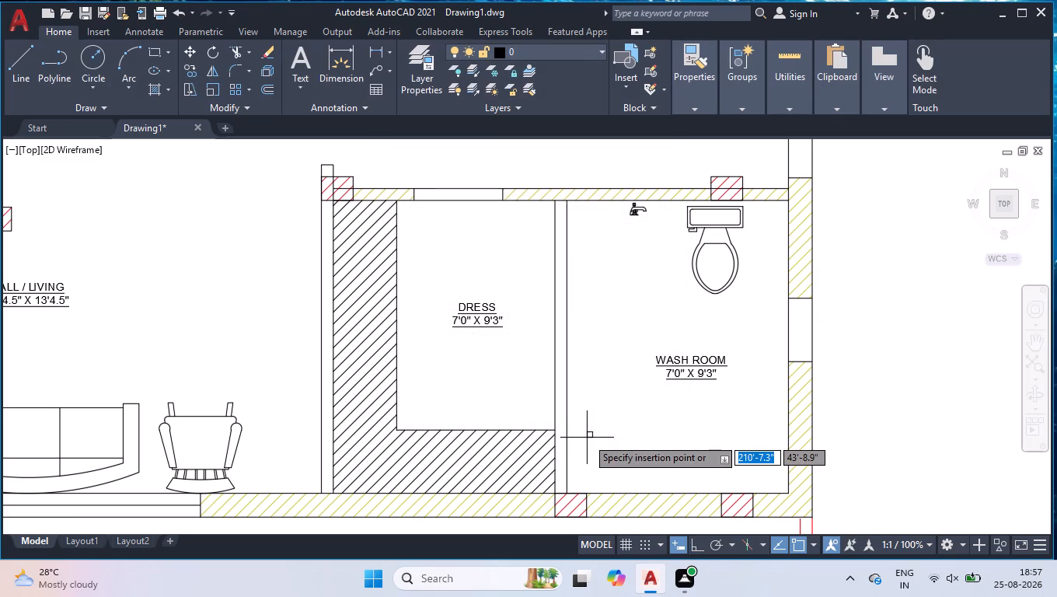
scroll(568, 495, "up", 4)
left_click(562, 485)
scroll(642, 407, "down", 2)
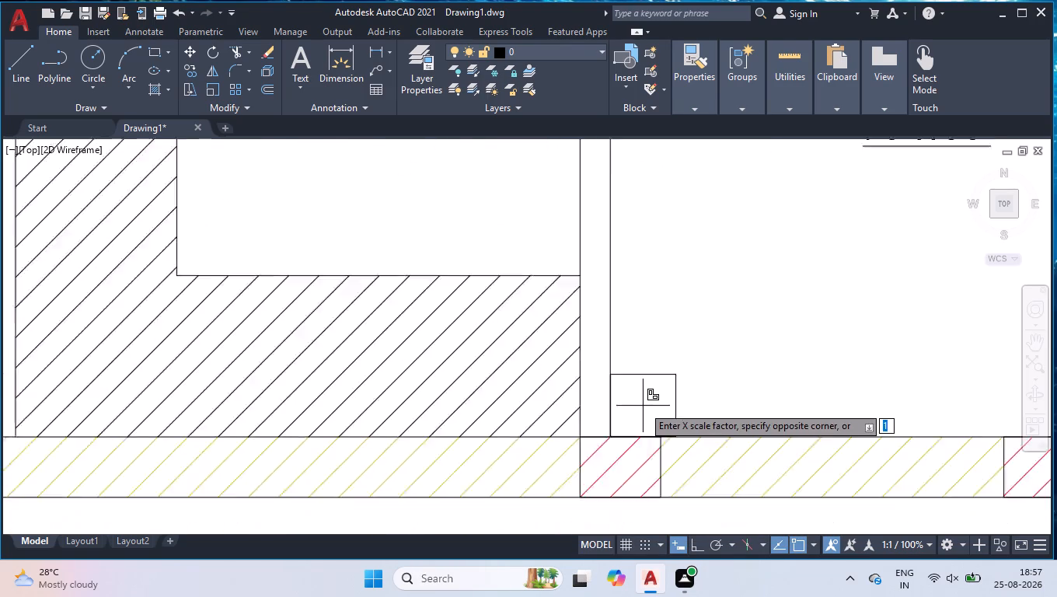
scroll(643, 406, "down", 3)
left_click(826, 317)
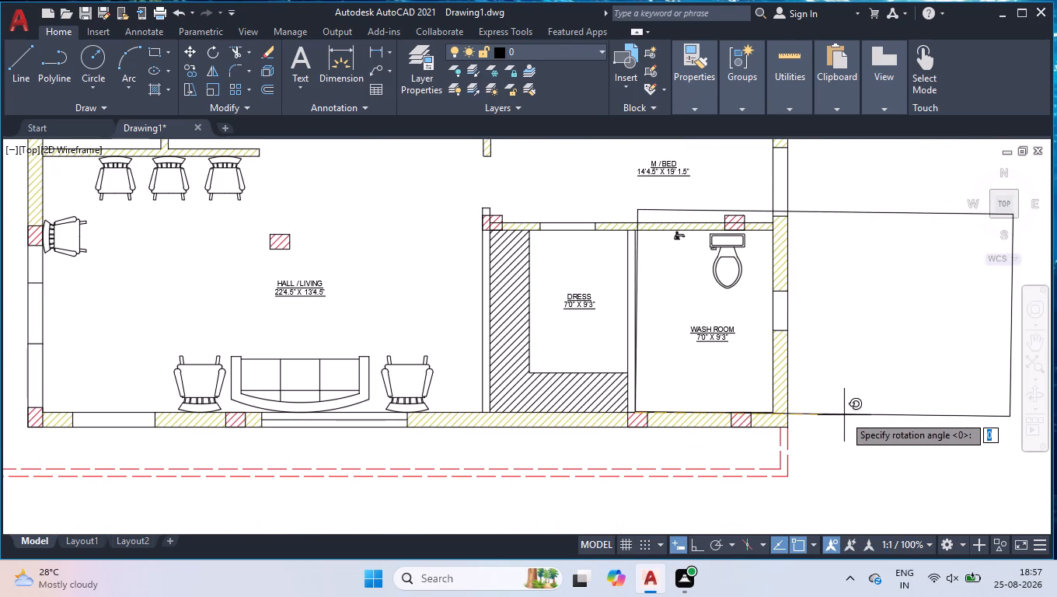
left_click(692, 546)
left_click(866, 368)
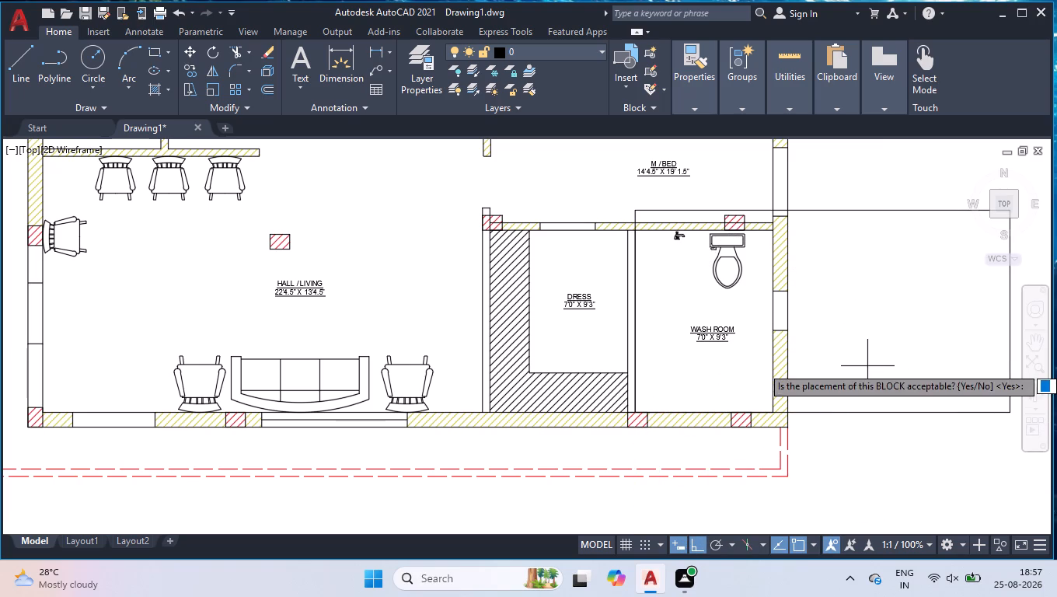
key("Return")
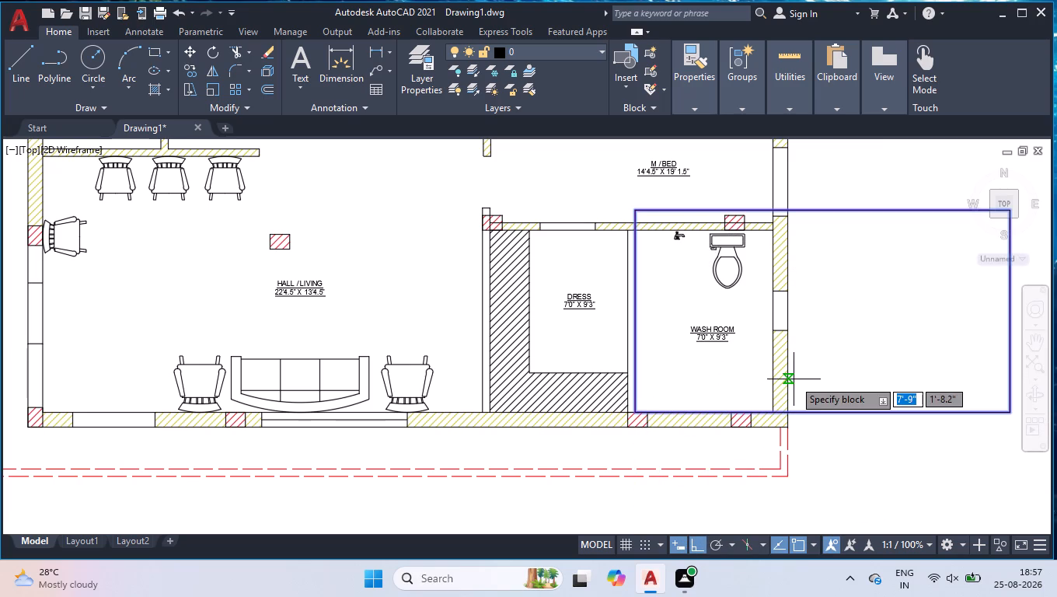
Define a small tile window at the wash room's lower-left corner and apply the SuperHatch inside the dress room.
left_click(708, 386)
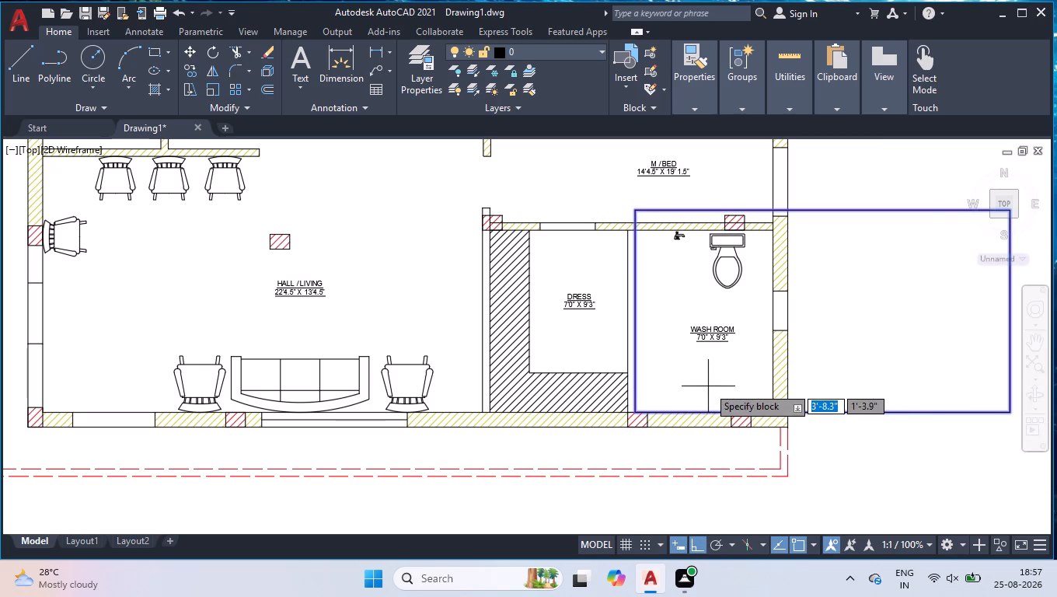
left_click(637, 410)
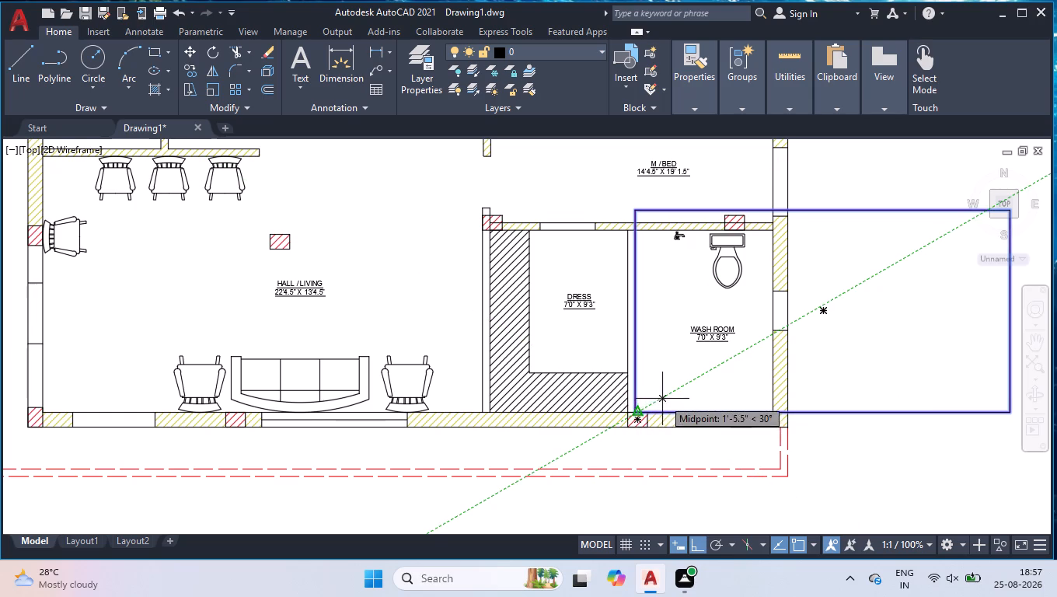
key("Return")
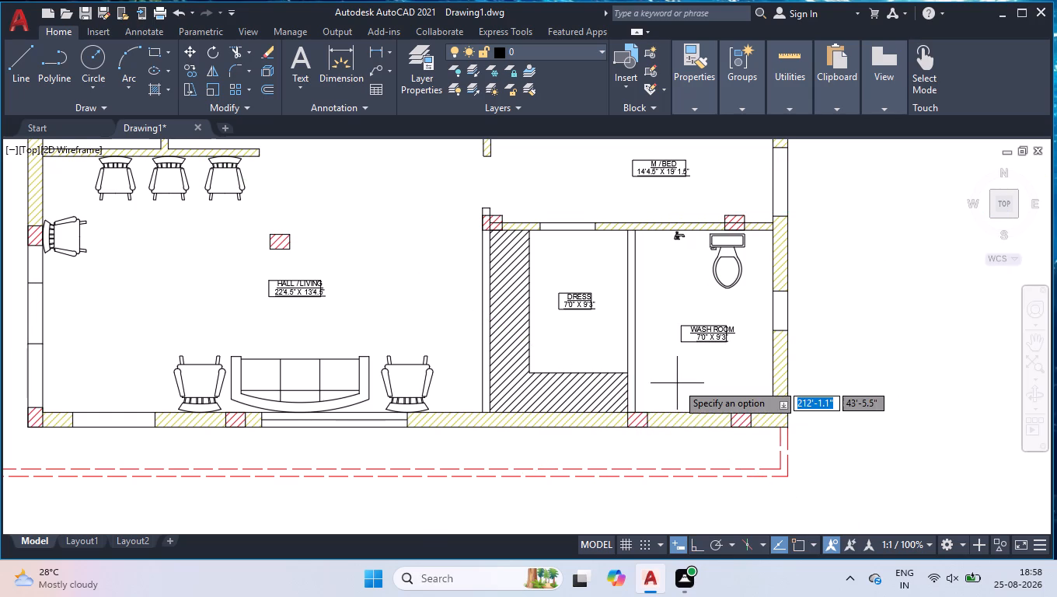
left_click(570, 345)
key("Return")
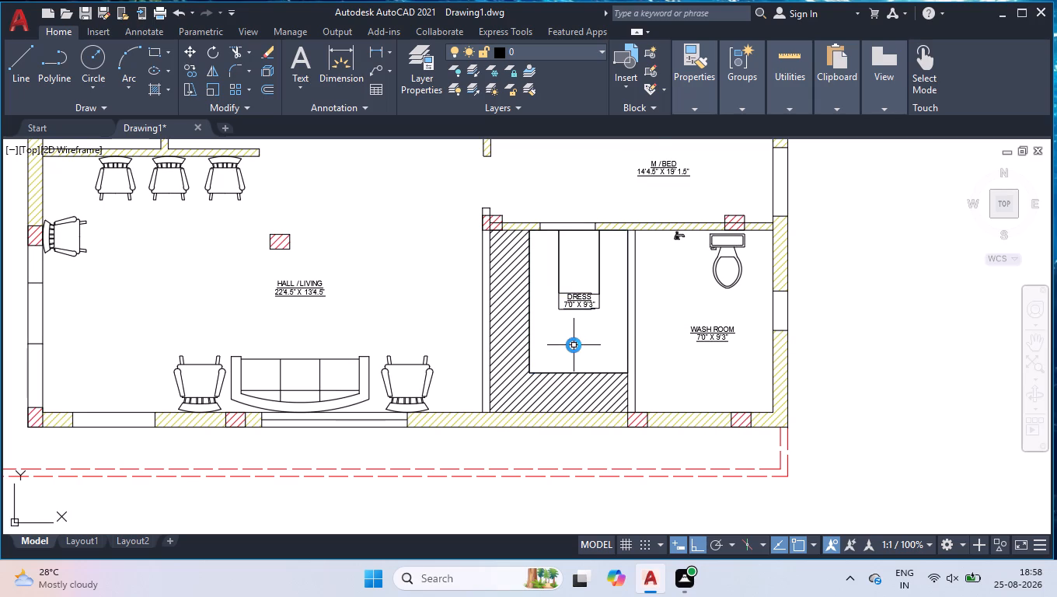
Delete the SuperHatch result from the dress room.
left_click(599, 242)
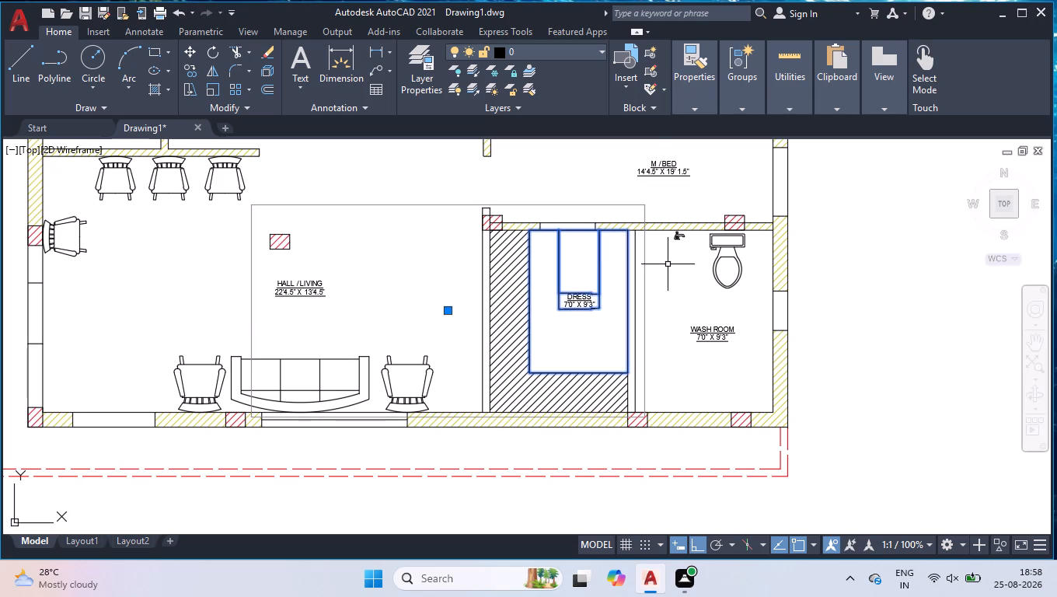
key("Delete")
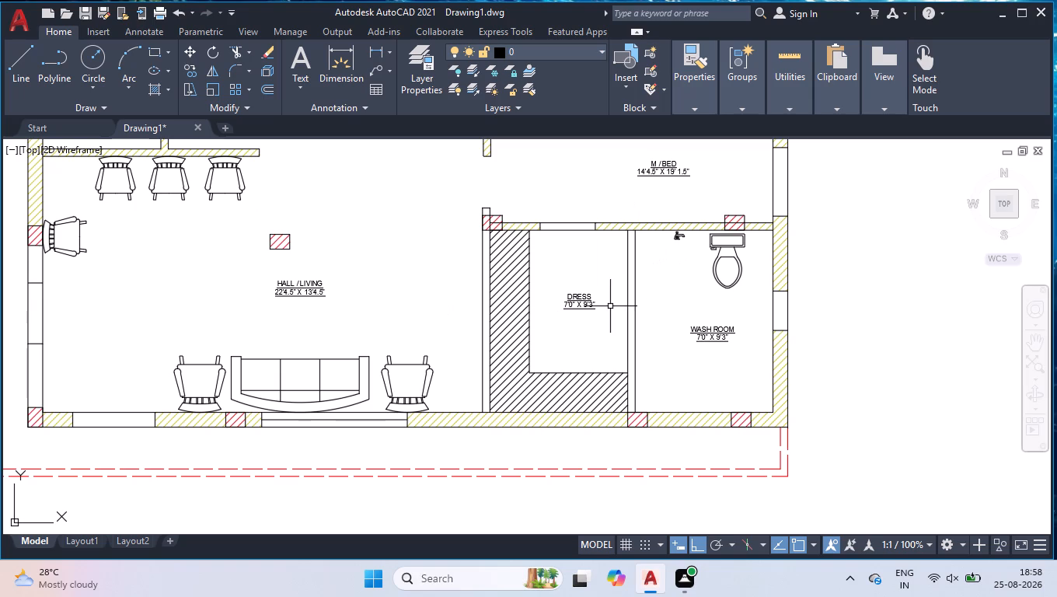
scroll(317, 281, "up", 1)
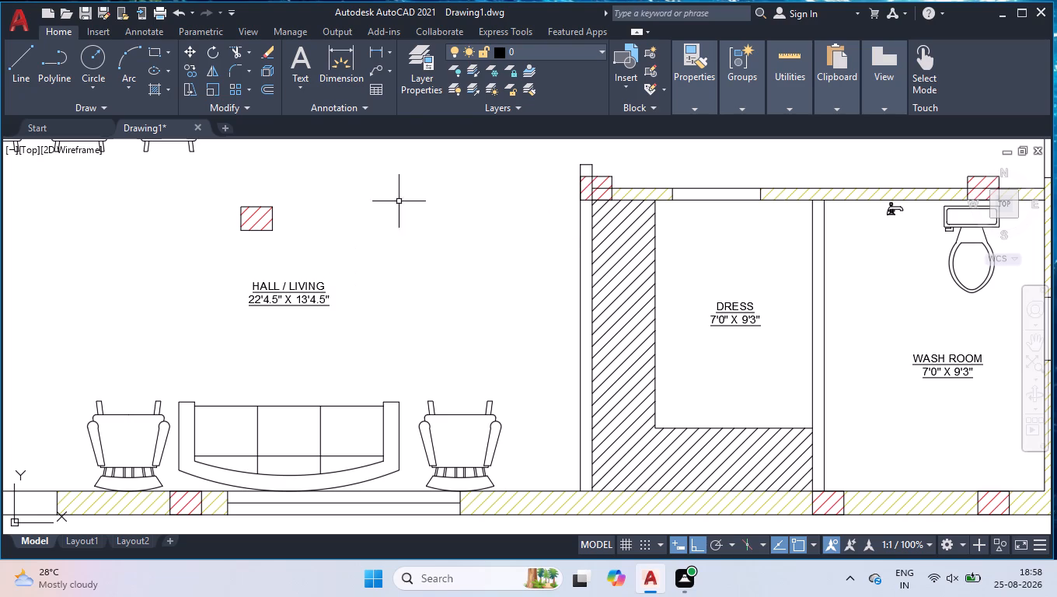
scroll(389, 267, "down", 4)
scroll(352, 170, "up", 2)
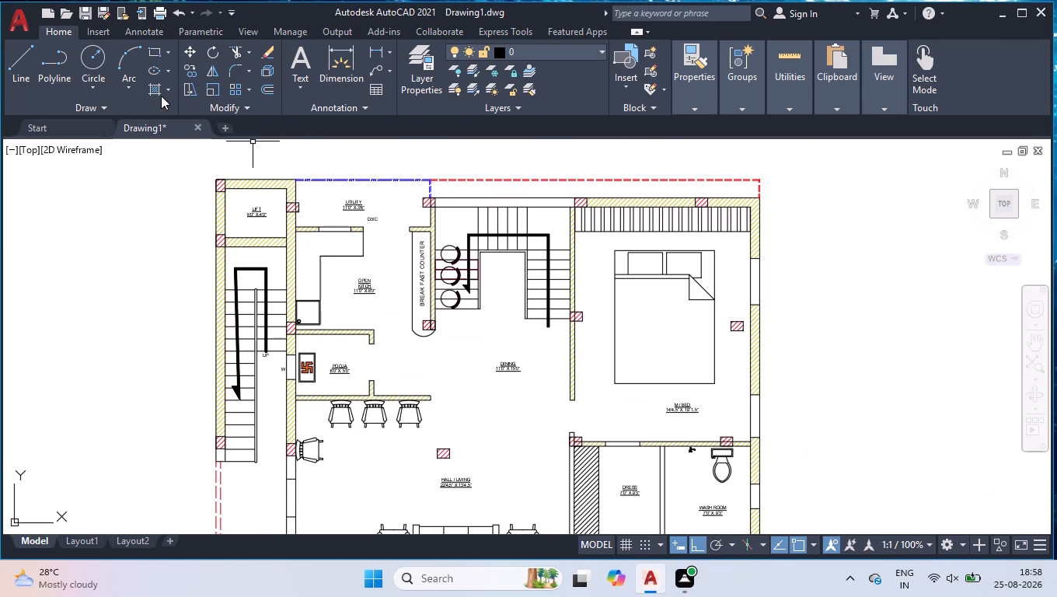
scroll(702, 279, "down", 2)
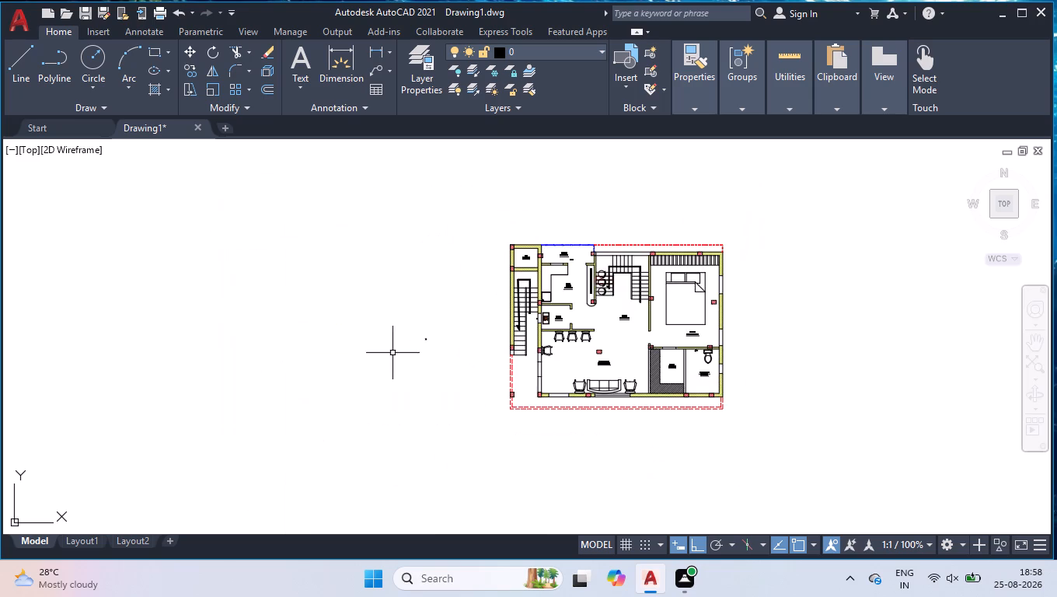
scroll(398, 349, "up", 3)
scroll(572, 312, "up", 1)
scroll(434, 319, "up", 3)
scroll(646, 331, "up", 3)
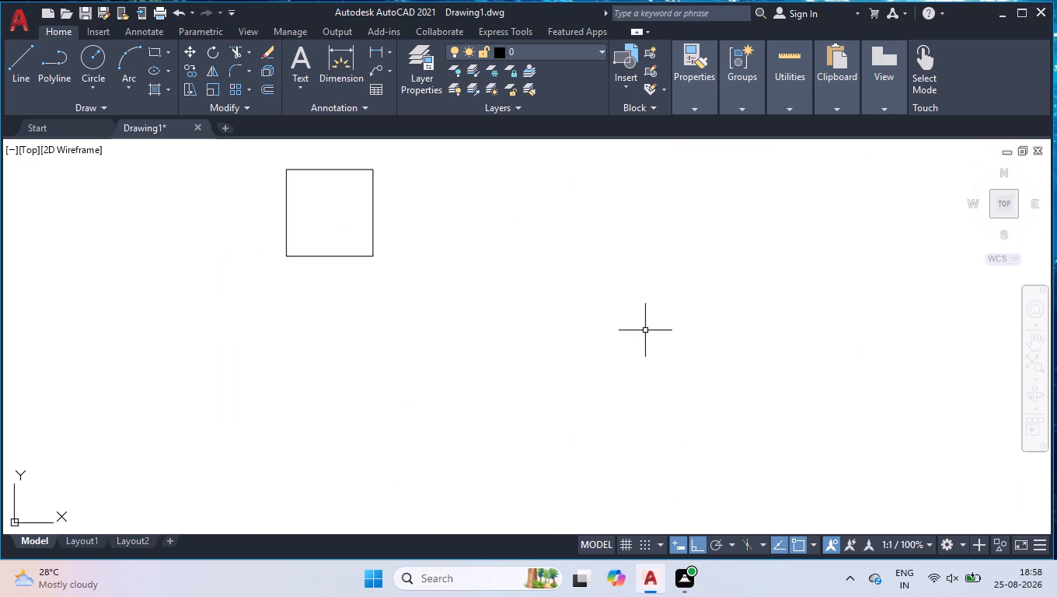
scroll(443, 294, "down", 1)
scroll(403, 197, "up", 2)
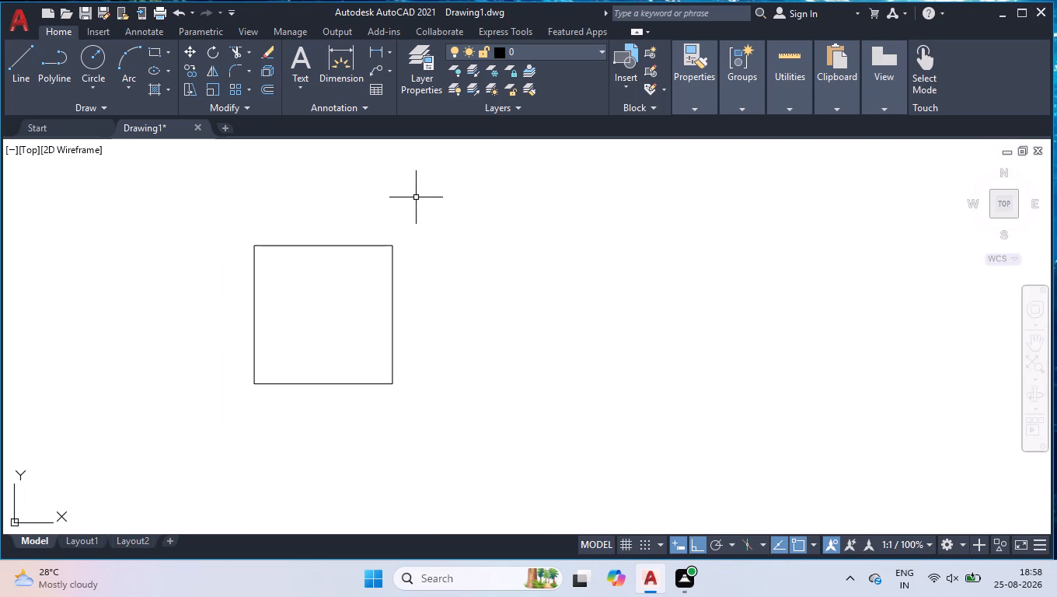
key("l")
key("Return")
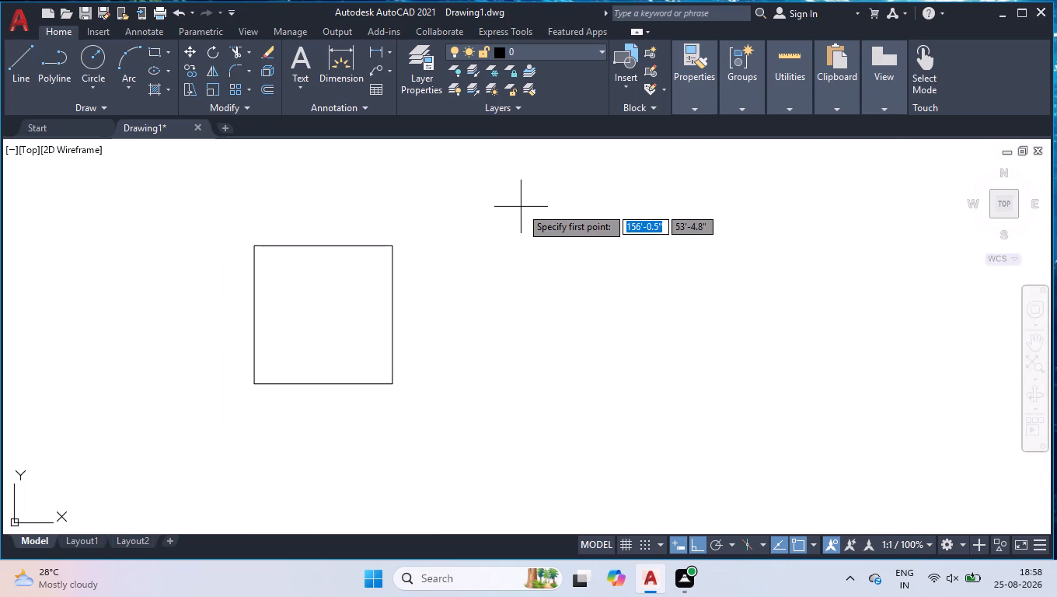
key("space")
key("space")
Draw a wide test rectangle beside the existing tile square, outside the house plan.
type("REC")
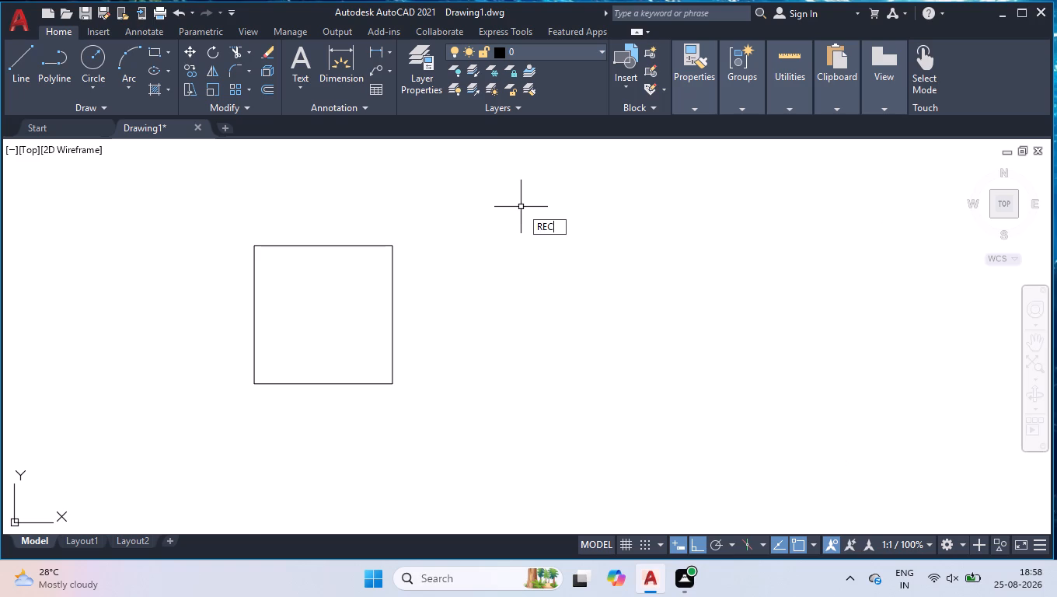
key("Return")
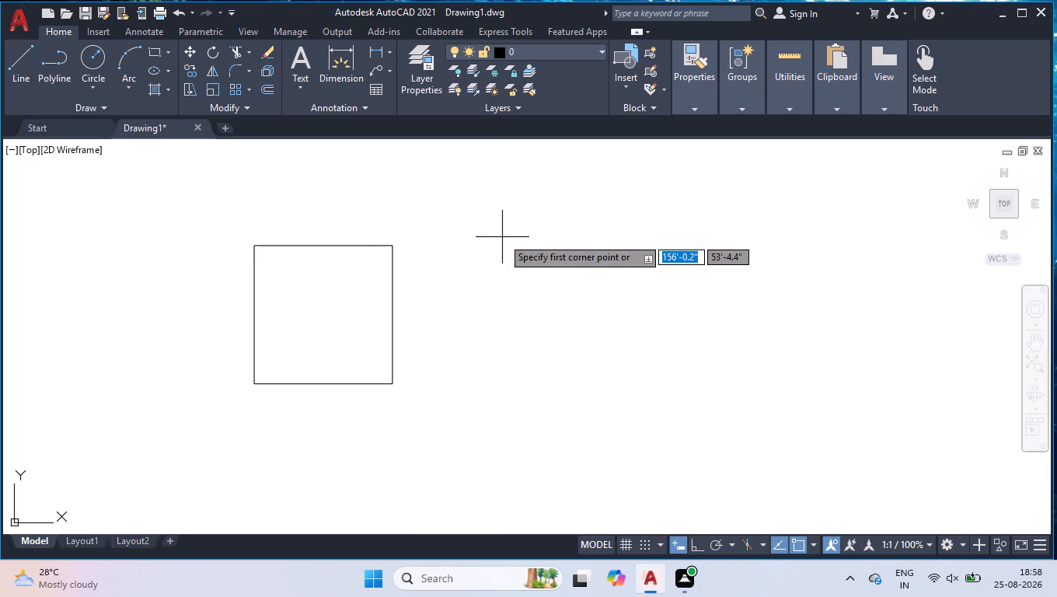
left_click(487, 222)
left_click(885, 420)
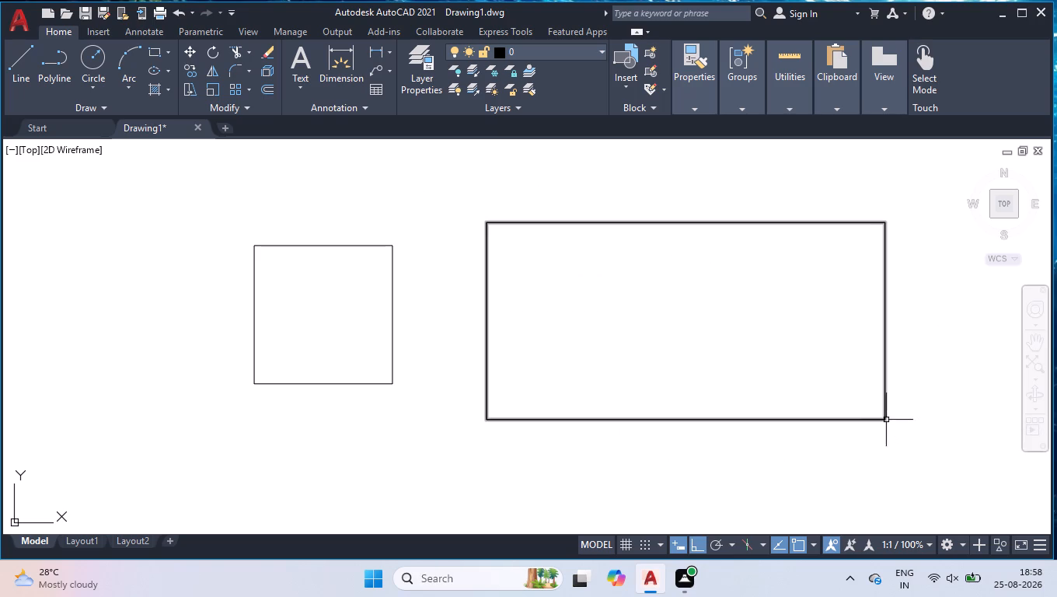
Hatch the new rectangle with the ANSI31 pattern at angle 45 and scale 0.3.
left_click(156, 95)
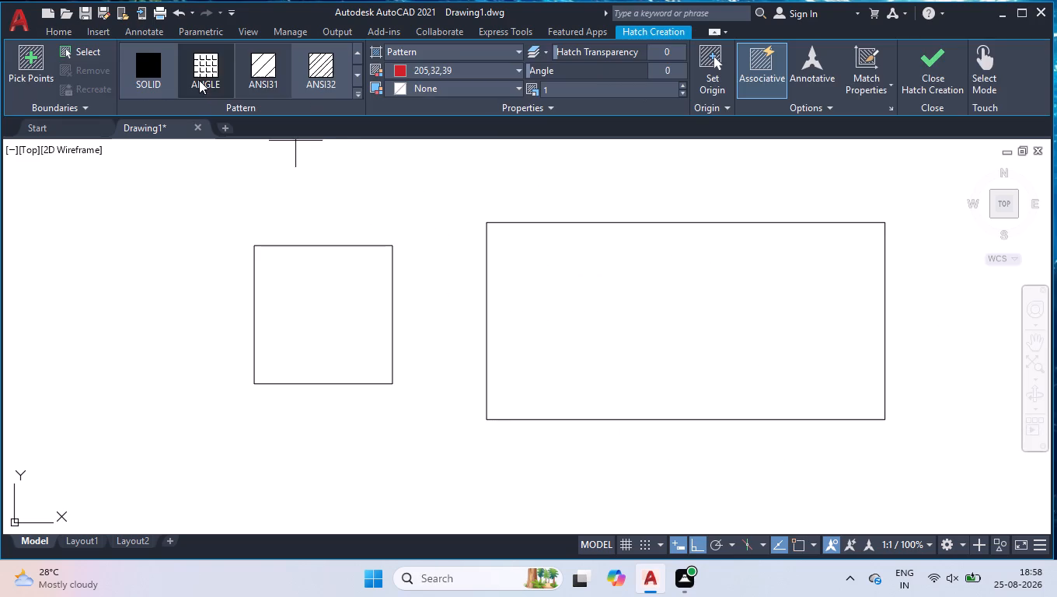
left_click(266, 64)
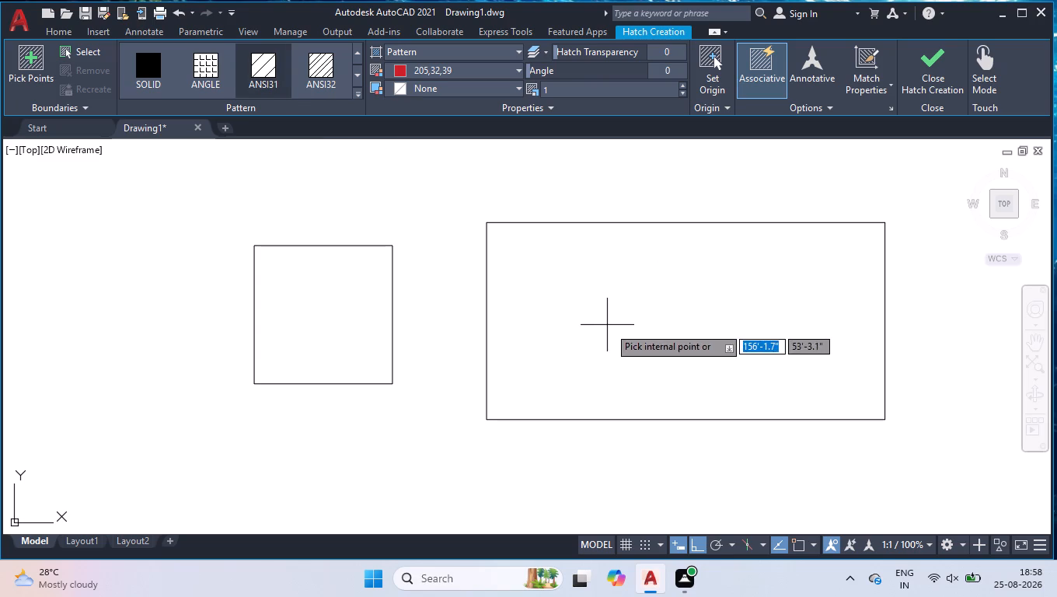
left_click(606, 316)
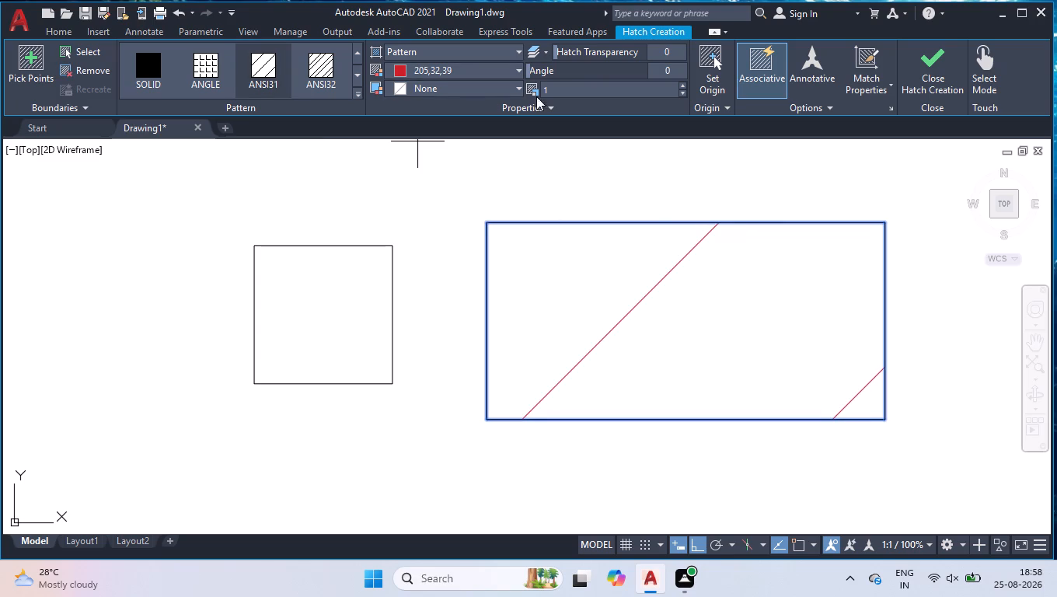
left_click(553, 93)
left_click_drag(550, 68, 588, 72)
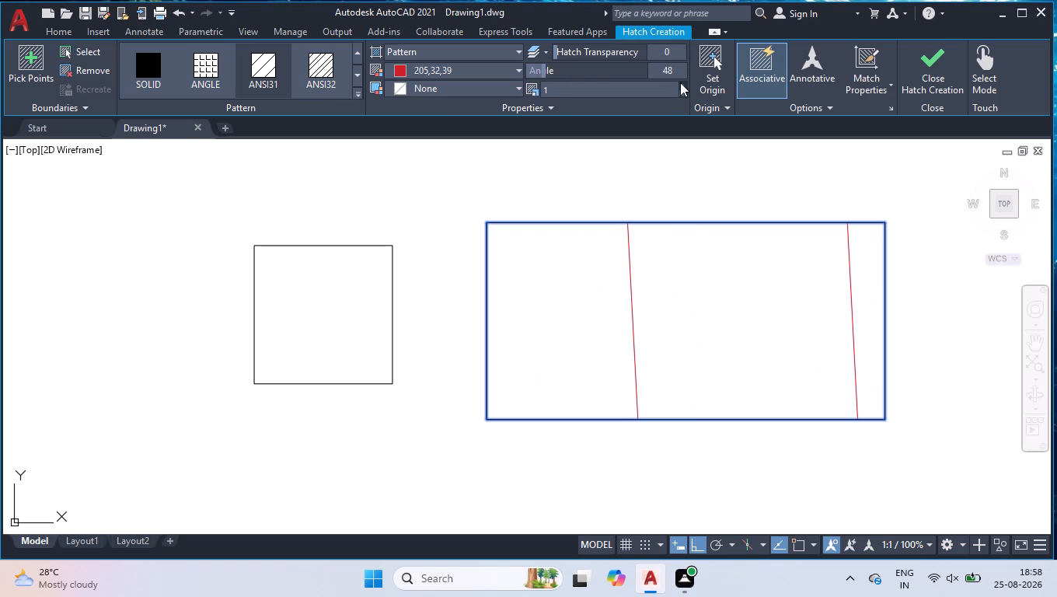
left_click(665, 68)
type("45")
key("Return")
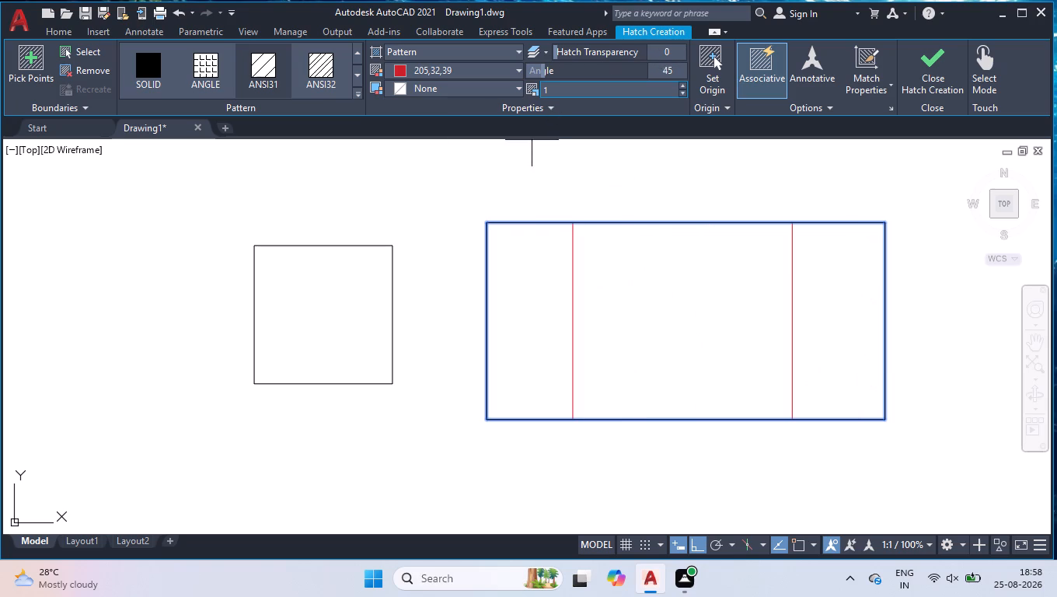
left_click(558, 91)
type("0.")
key("3")
key("Return")
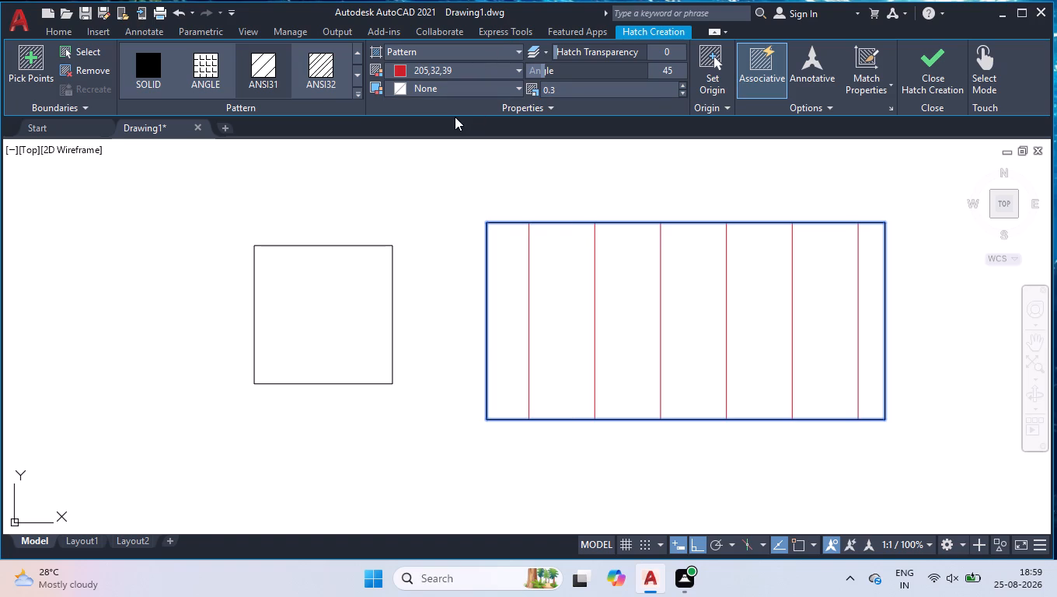
key("Return")
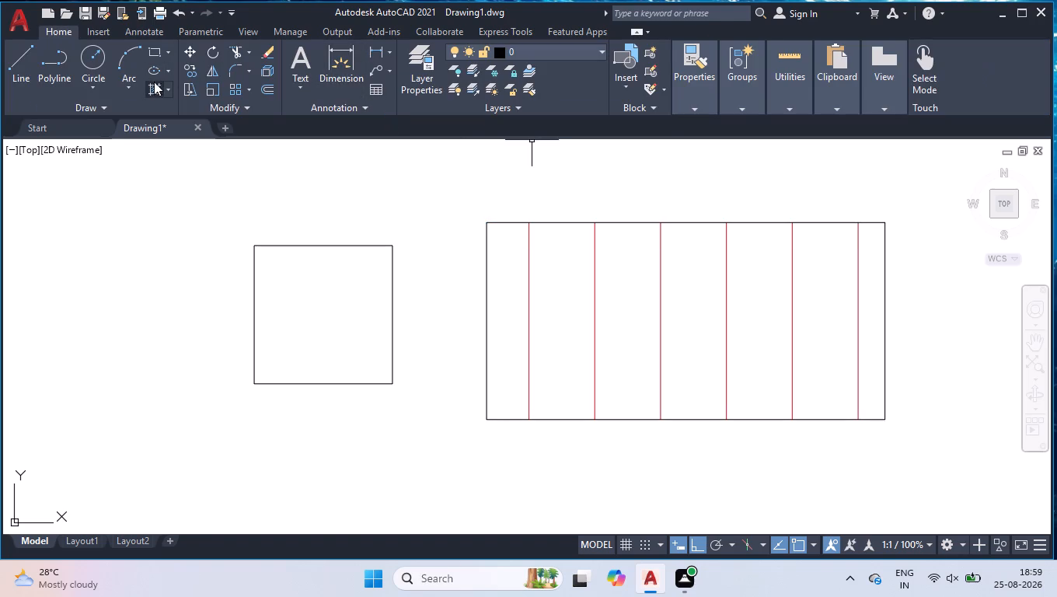
Add a second ANSI31 hatch inside the same rectangle at angle 135 and scale 0.3, crossing the first one.
left_click(152, 89)
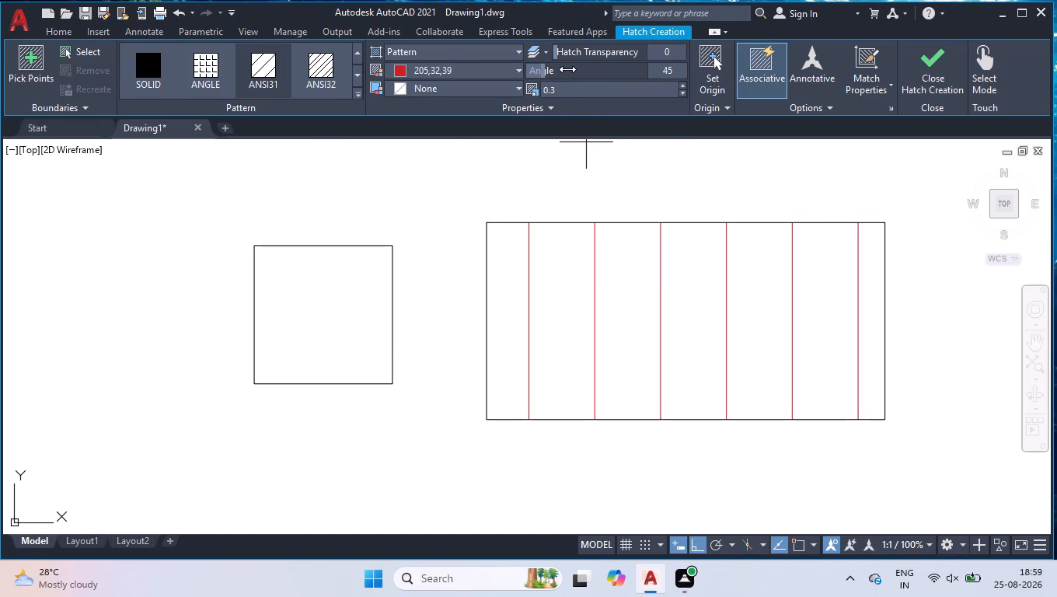
type("90")
key("Return")
left_click(662, 305)
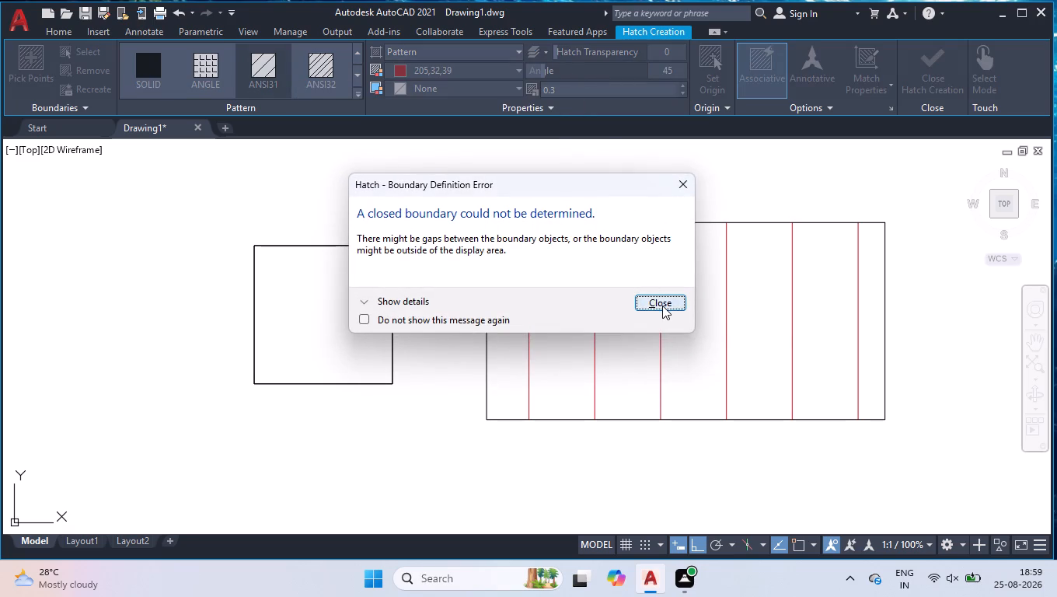
left_click(637, 329)
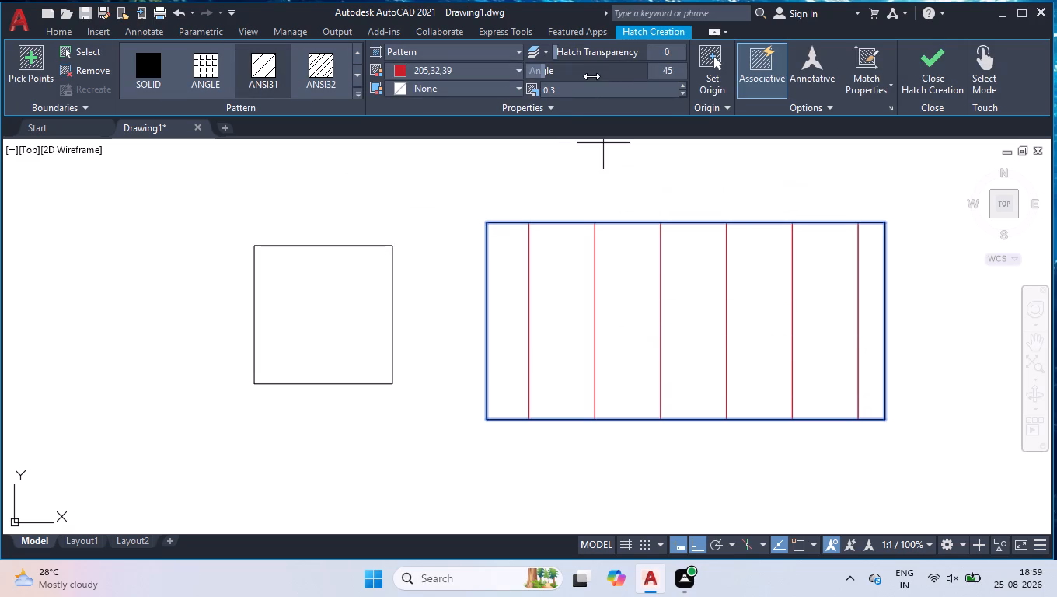
left_click(673, 74)
type("90")
key("Return")
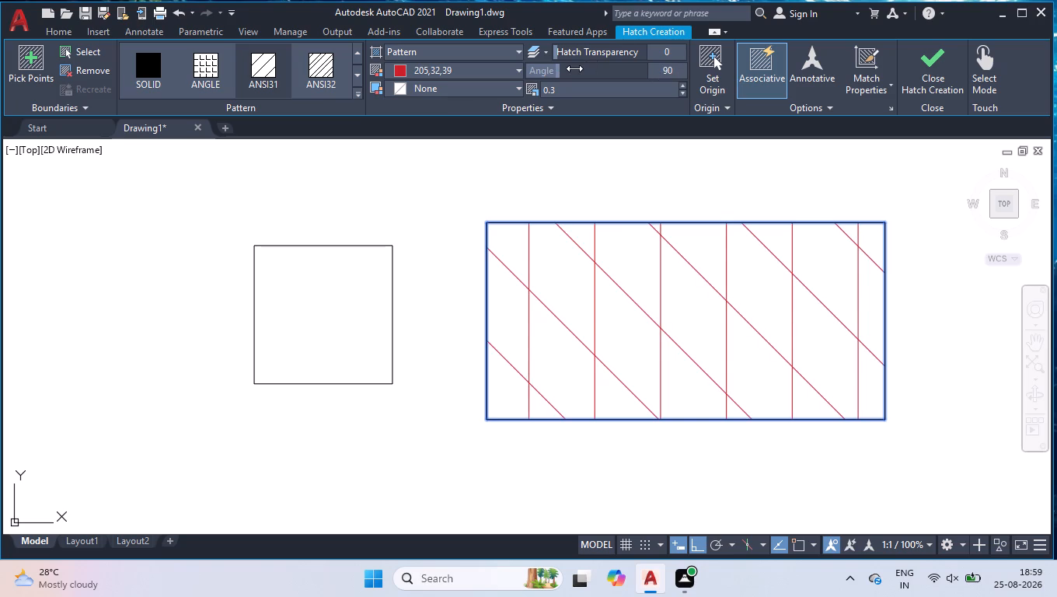
left_click_drag(574, 68, 590, 55)
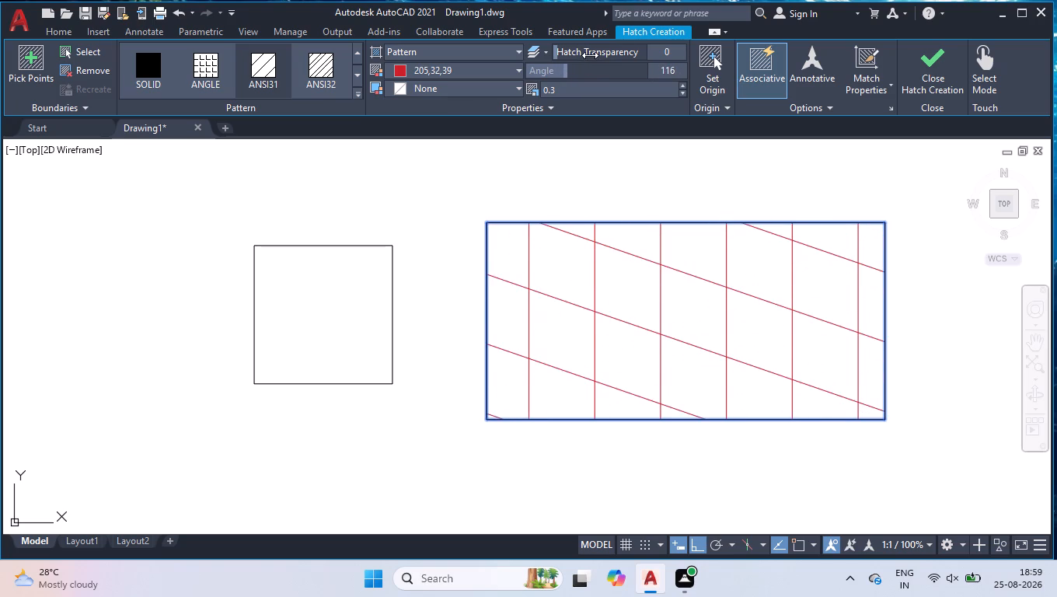
left_click_drag(590, 55, 598, 64)
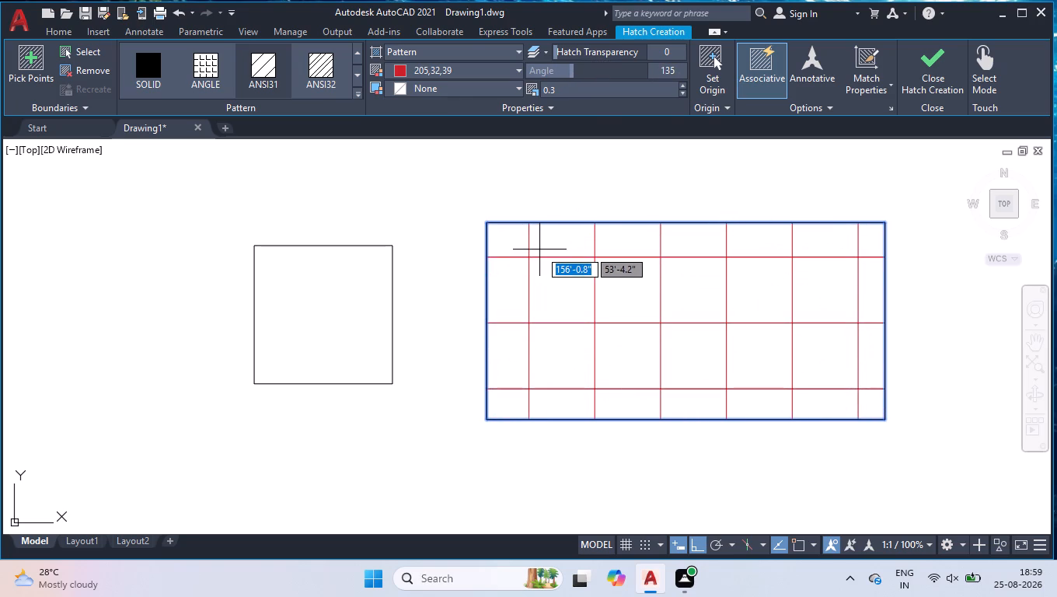
key("Return")
Change the colour of both hatches in the test rectangle to grey index colour 8.
scroll(297, 248, "down", 2)
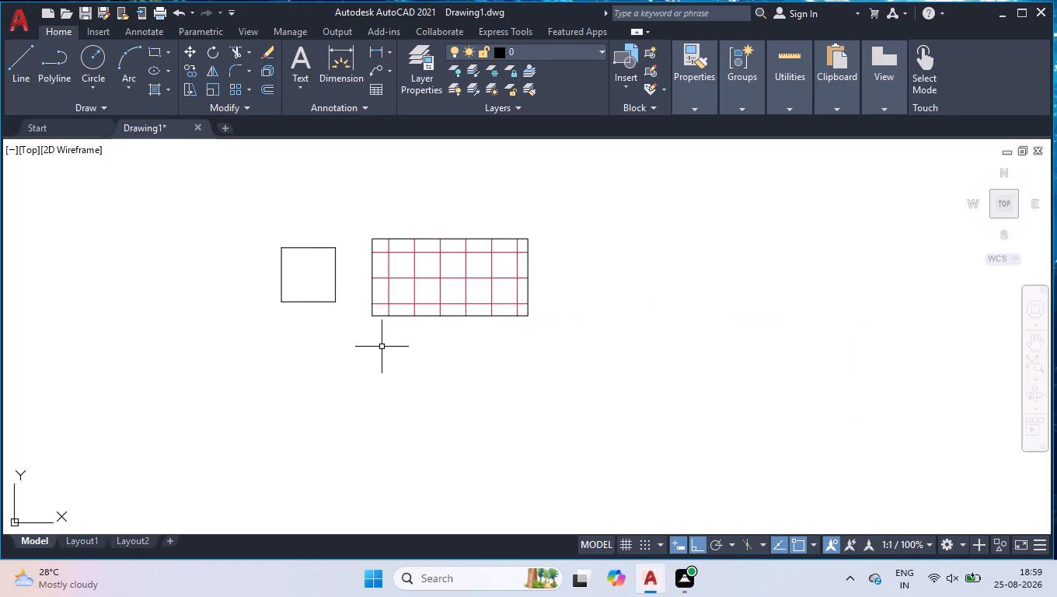
scroll(0, 169, "up", 2)
scroll(406, 268, "up", 2)
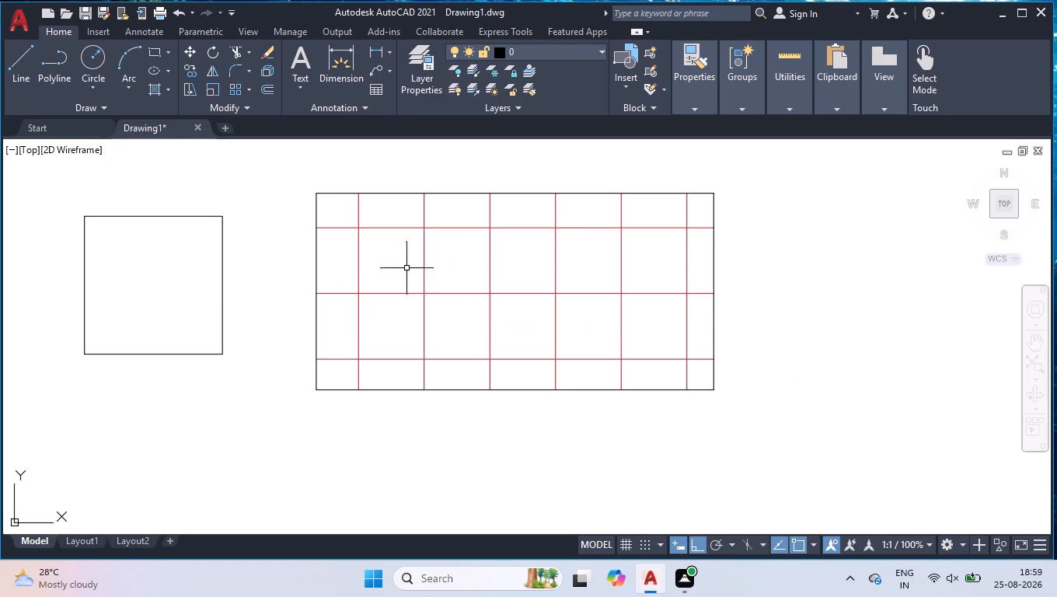
left_click(452, 219)
left_click(420, 254)
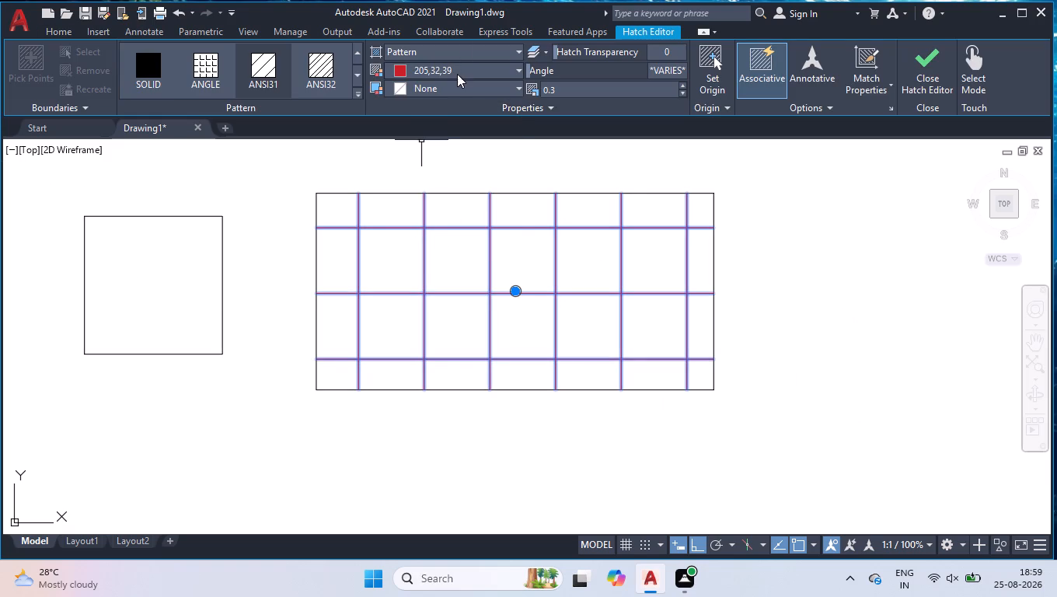
left_click(457, 74)
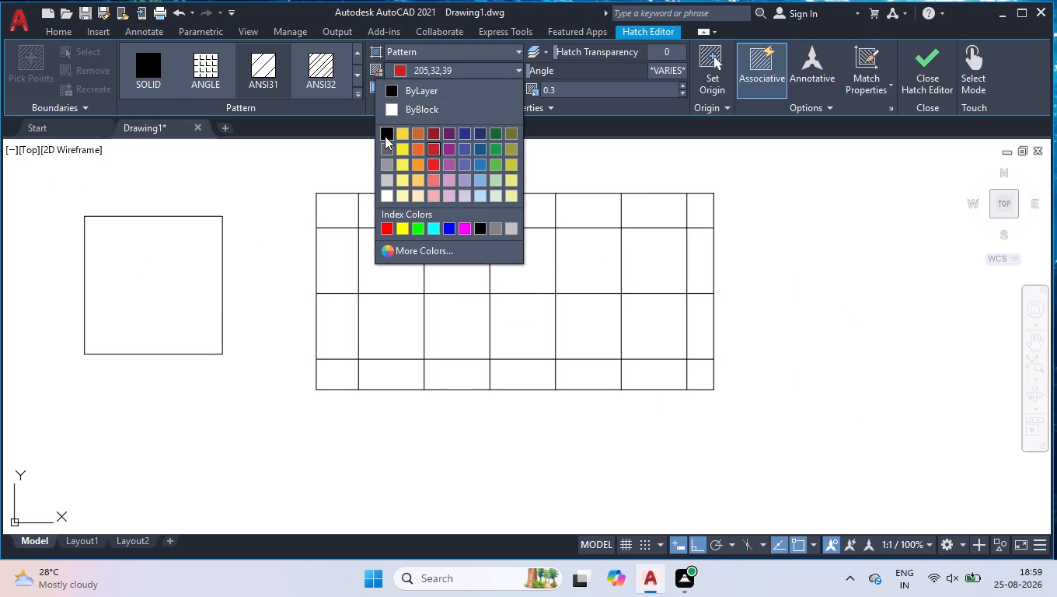
left_click(385, 136)
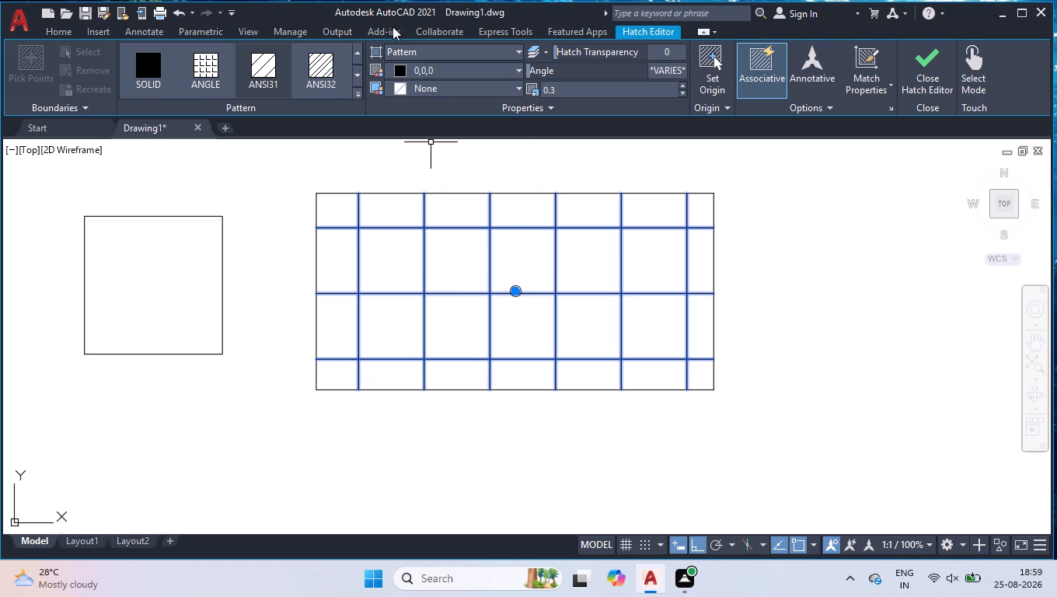
left_click(427, 71)
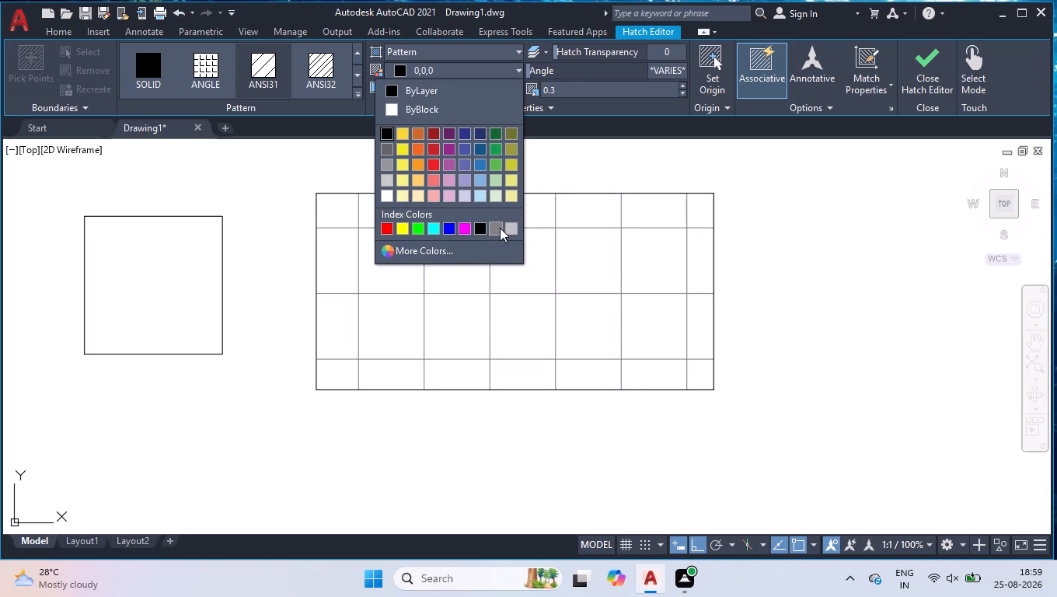
left_click(500, 228)
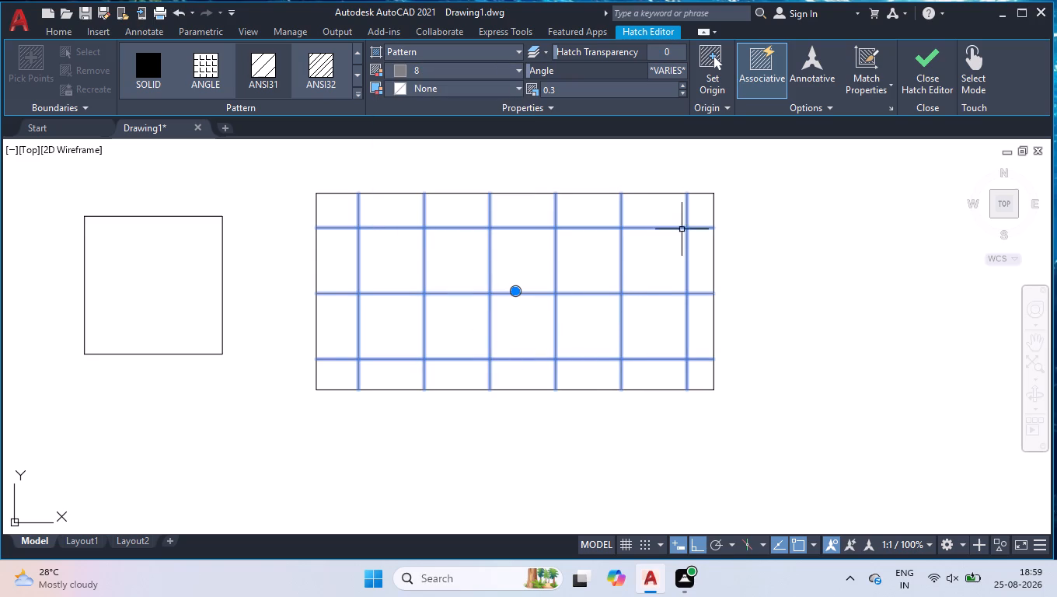
left_click(703, 186, "shift")
left_click(442, 361, "shift")
Hatch the connected hall, dining, pooja, kitchen and bedroom floor with ANSI31 at angle 135, scale 5, in grey index colour 8.
scroll(490, 396, "down", 3)
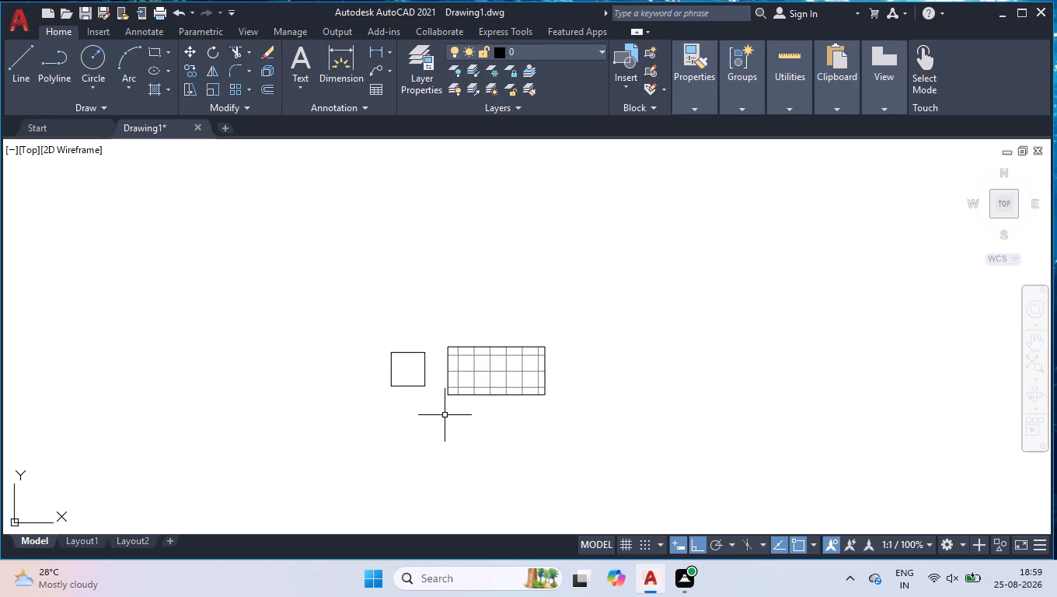
scroll(428, 420, "down", 6)
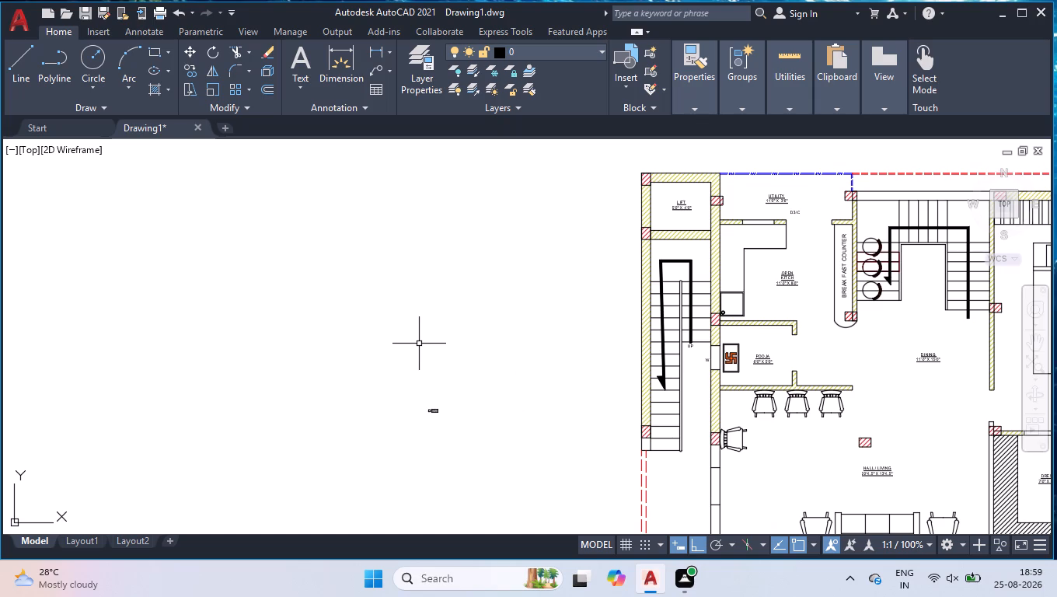
scroll(424, 350, "down", 2)
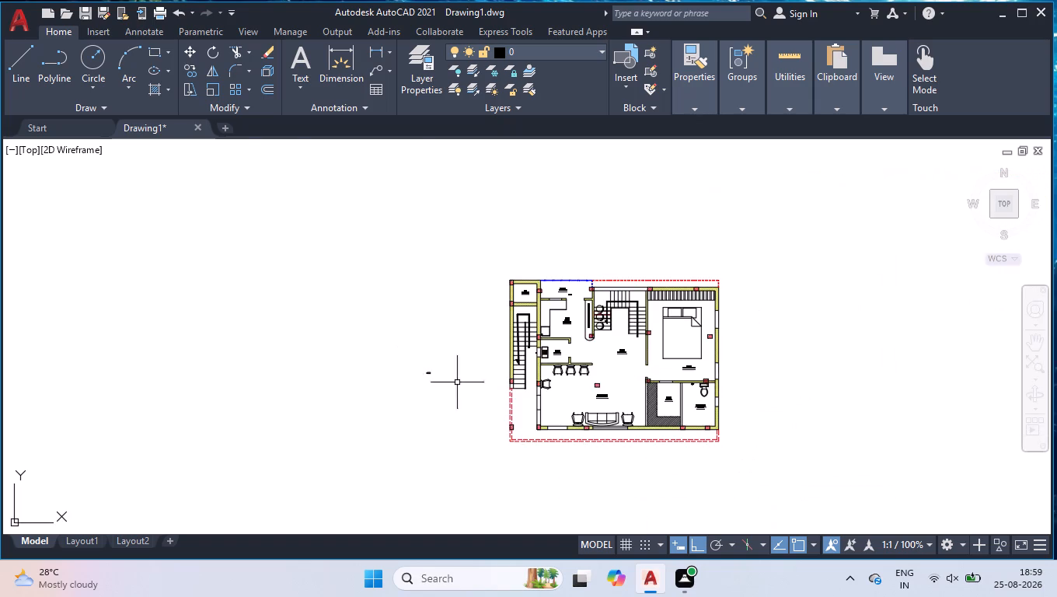
scroll(598, 434, "up", 3)
scroll(607, 355, "down", 1)
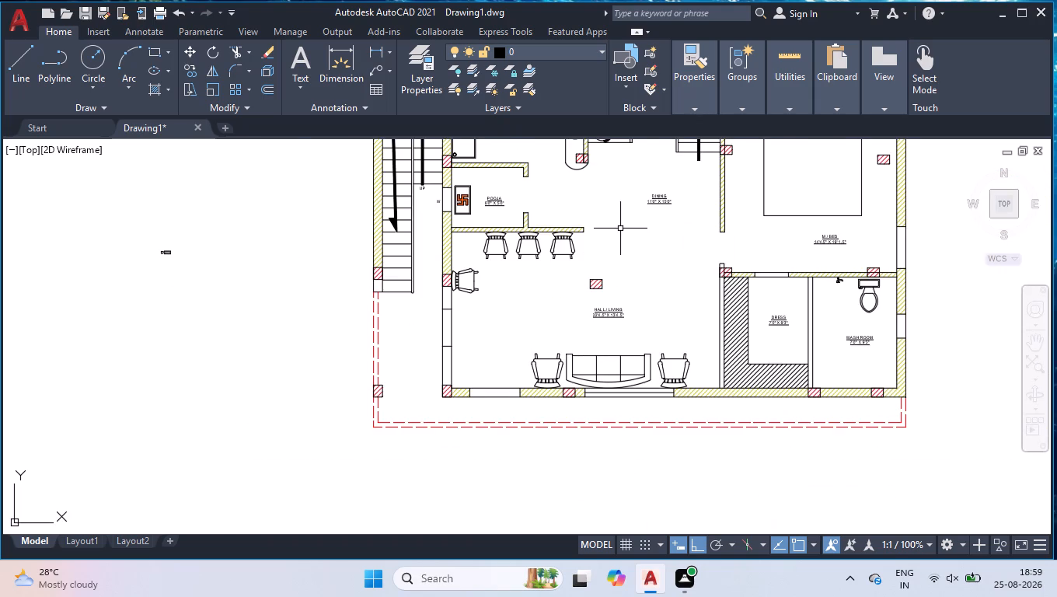
scroll(619, 230, "down", 3)
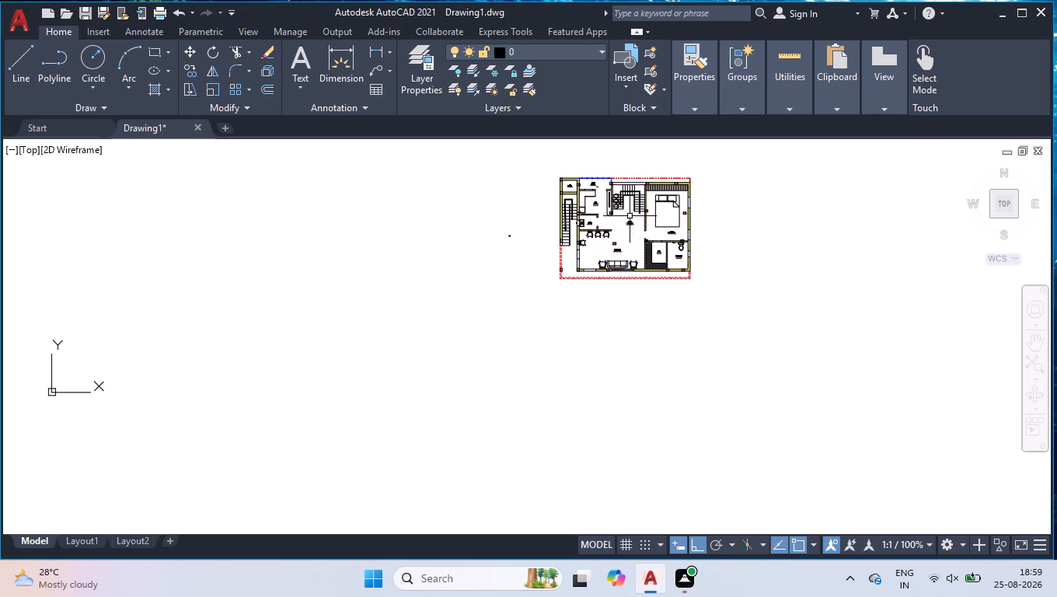
scroll(627, 205, "up", 2)
scroll(612, 229, "down", 1)
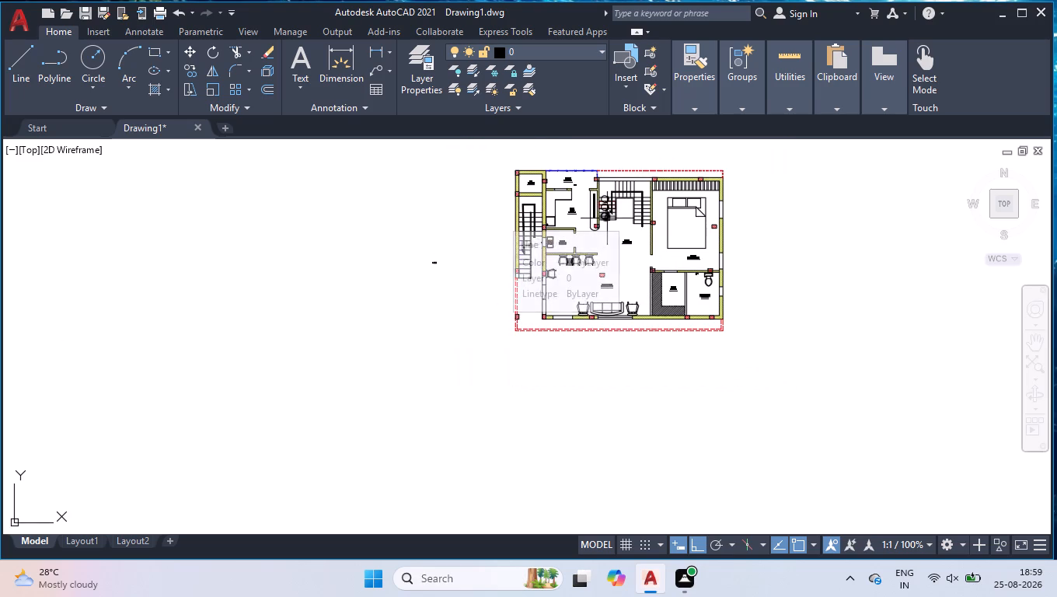
left_click(155, 94)
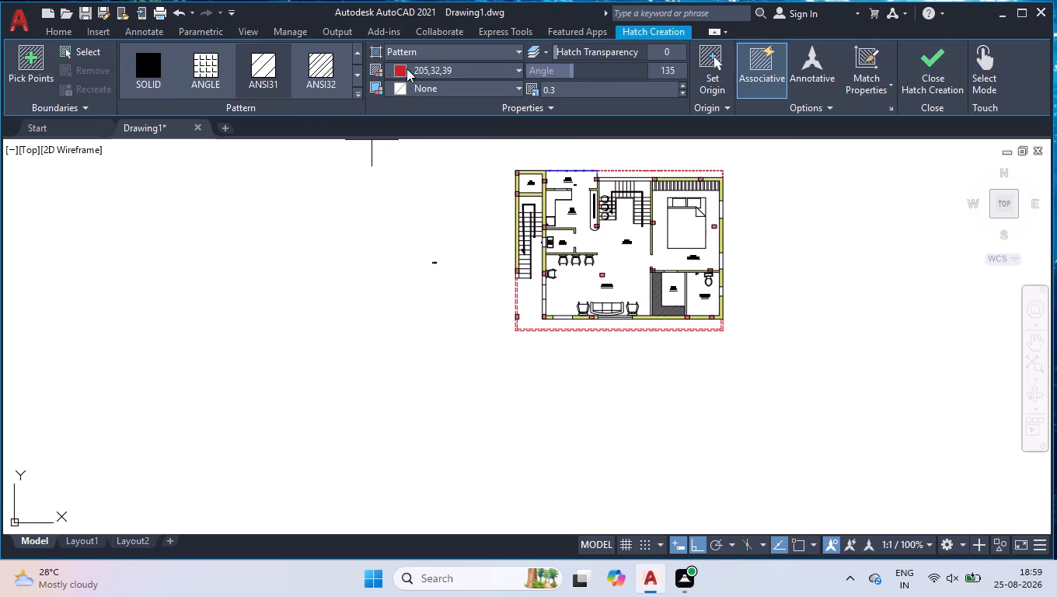
left_click(406, 68)
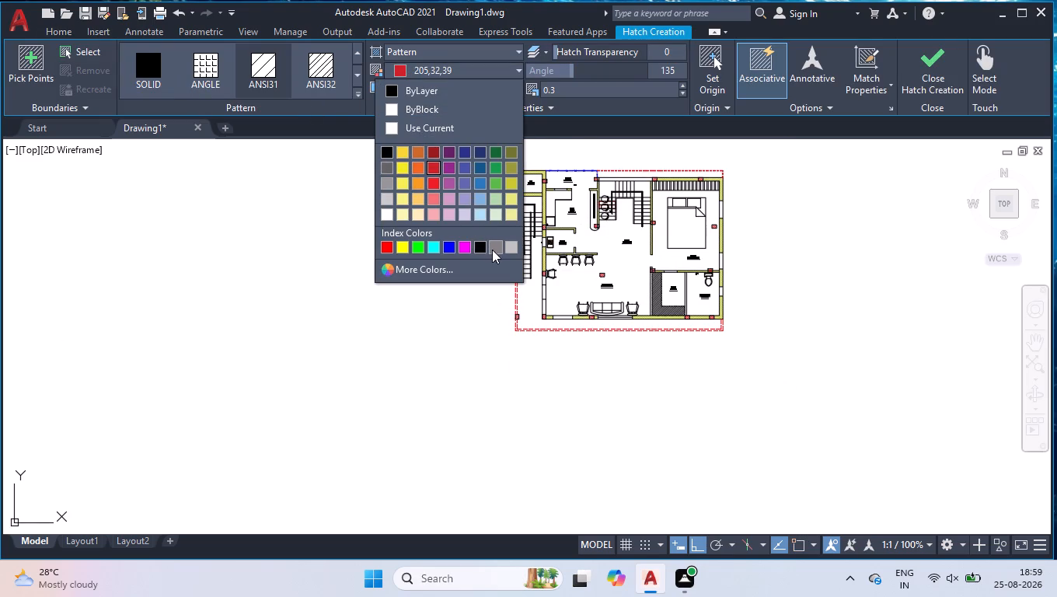
left_click(493, 249)
scroll(613, 259, "up", 3)
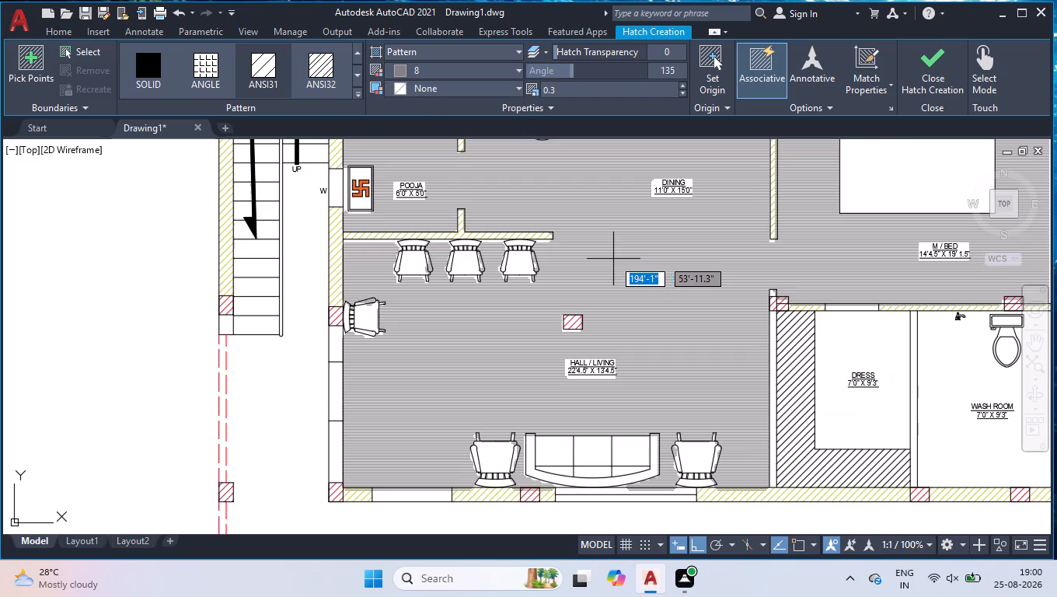
left_click(612, 258)
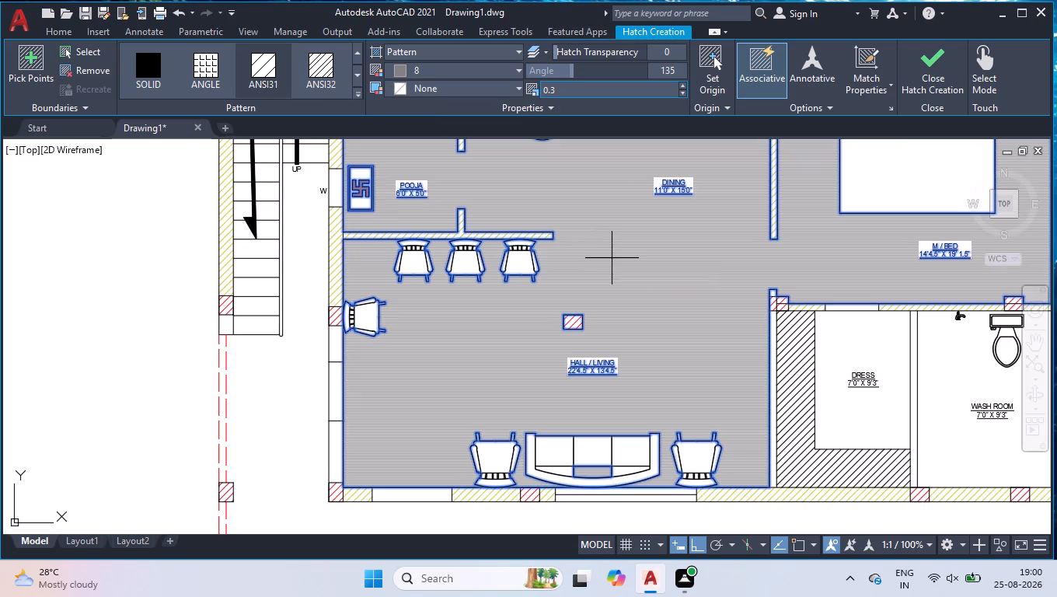
left_click(561, 95)
key("5")
key("Return")
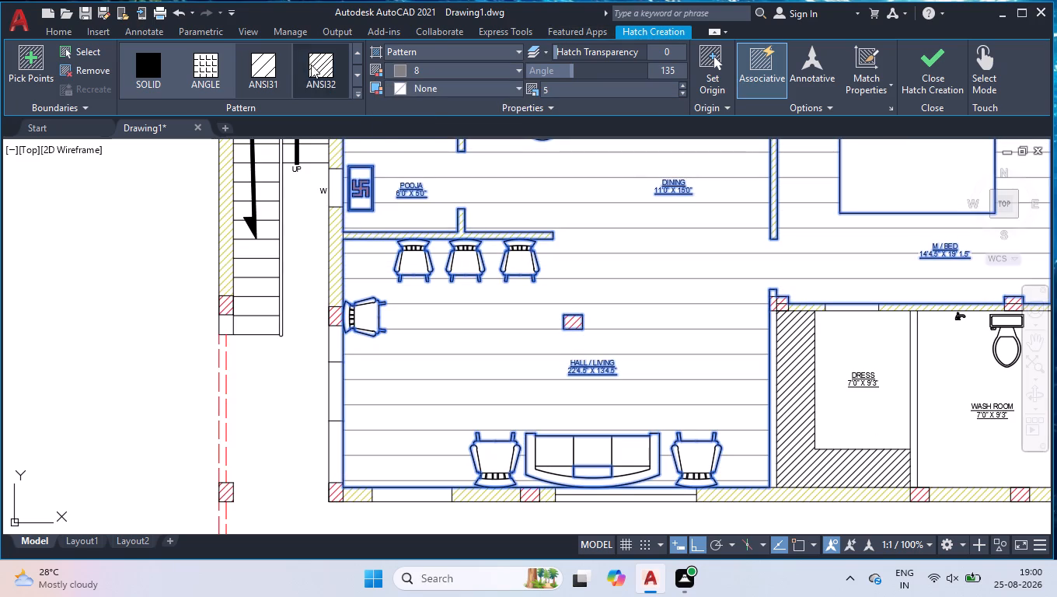
scroll(573, 258, "down", 1)
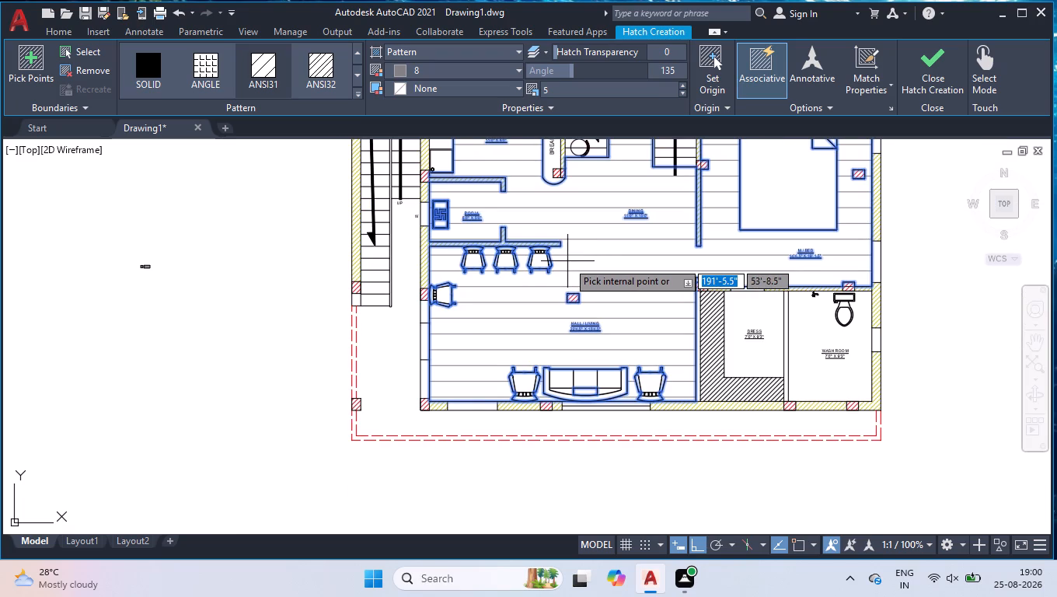
key("Return")
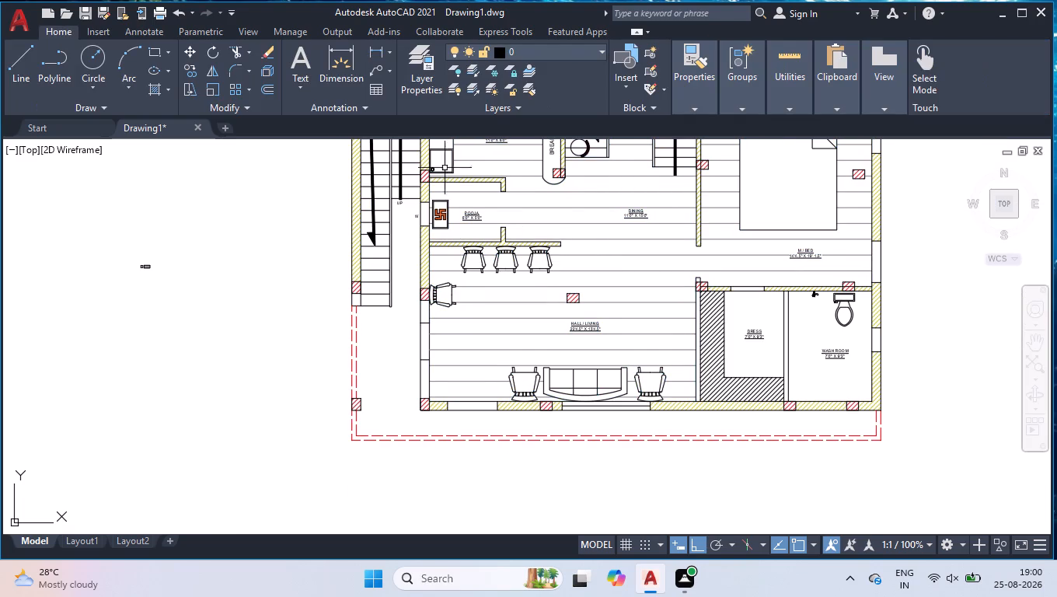
Add a second grey ANSI31 hatch over the same connected room floor at angle 45 and scale 5, crossing the first one.
left_click(160, 92)
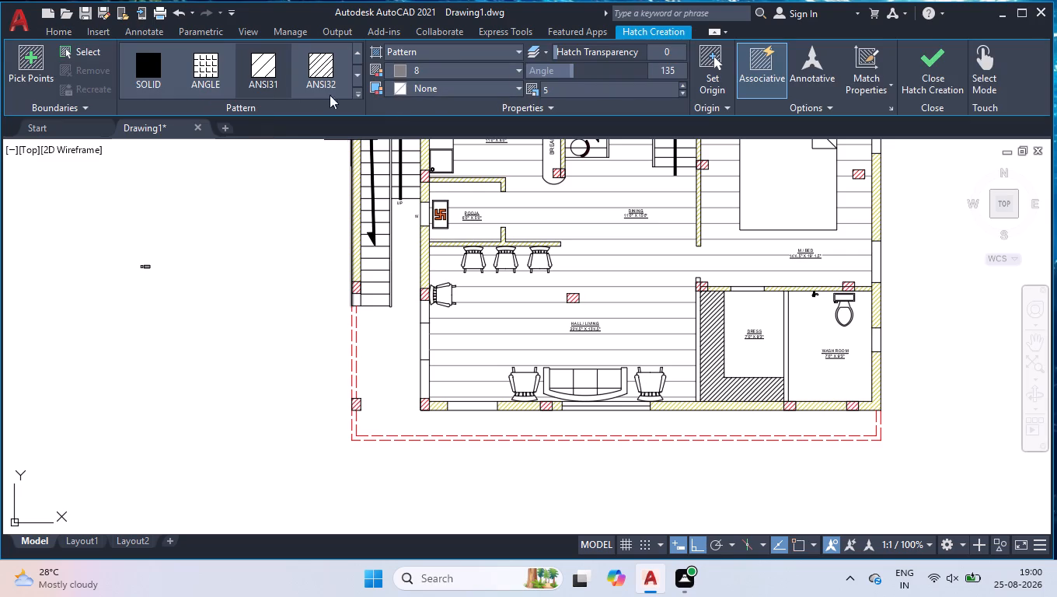
left_click_drag(584, 74, 574, 74)
left_click_drag(574, 74, 569, 74)
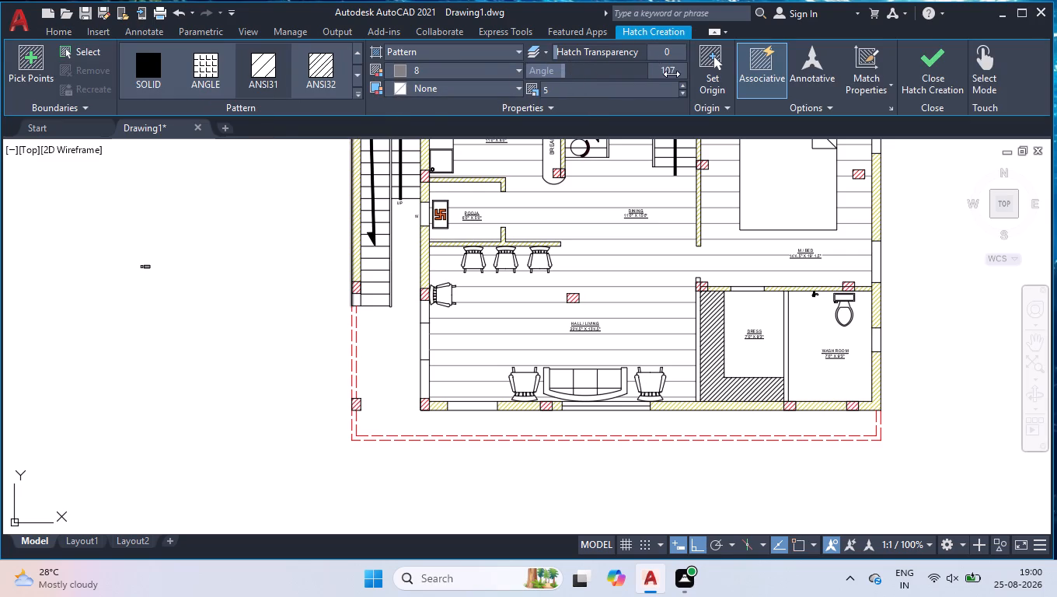
left_click(672, 74)
type("45")
key("Return")
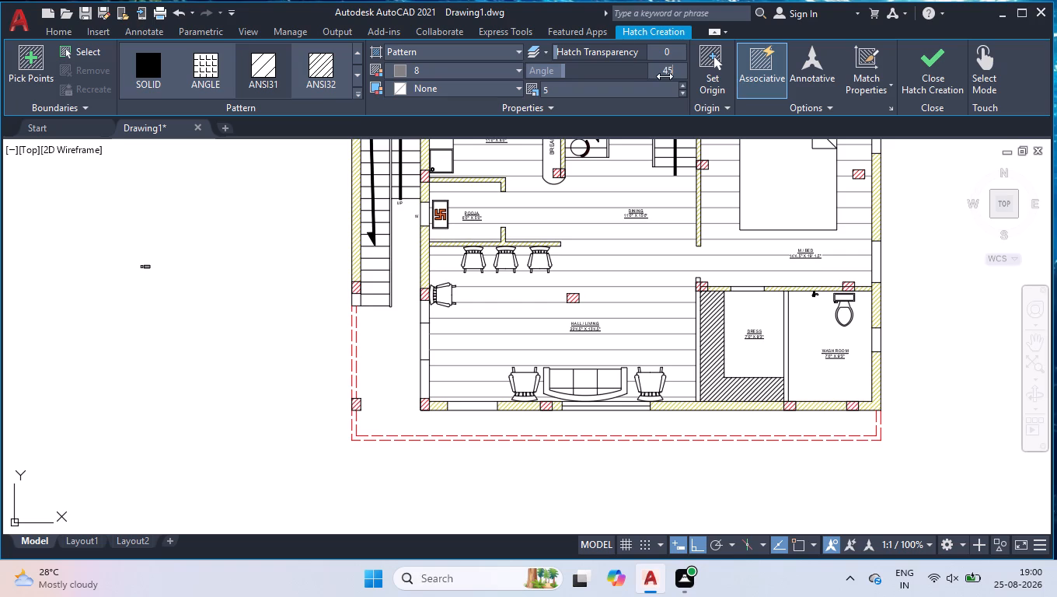
left_click(618, 265)
key("Return")
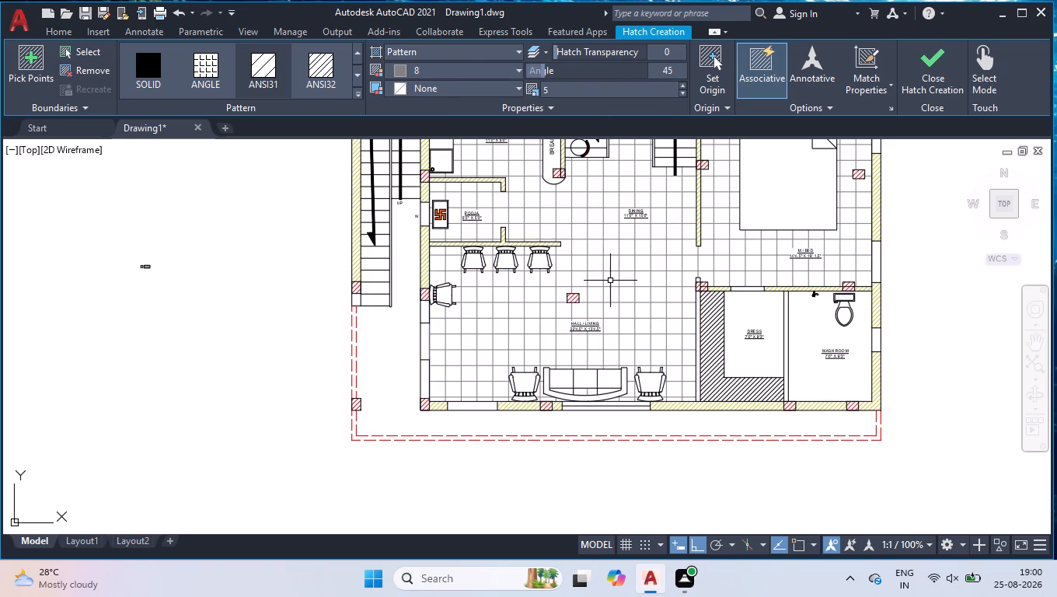
Examine the tile grid around the inner staircase, breakfast counter, kitchen, pooja and hall areas.
scroll(566, 327, "down", 1)
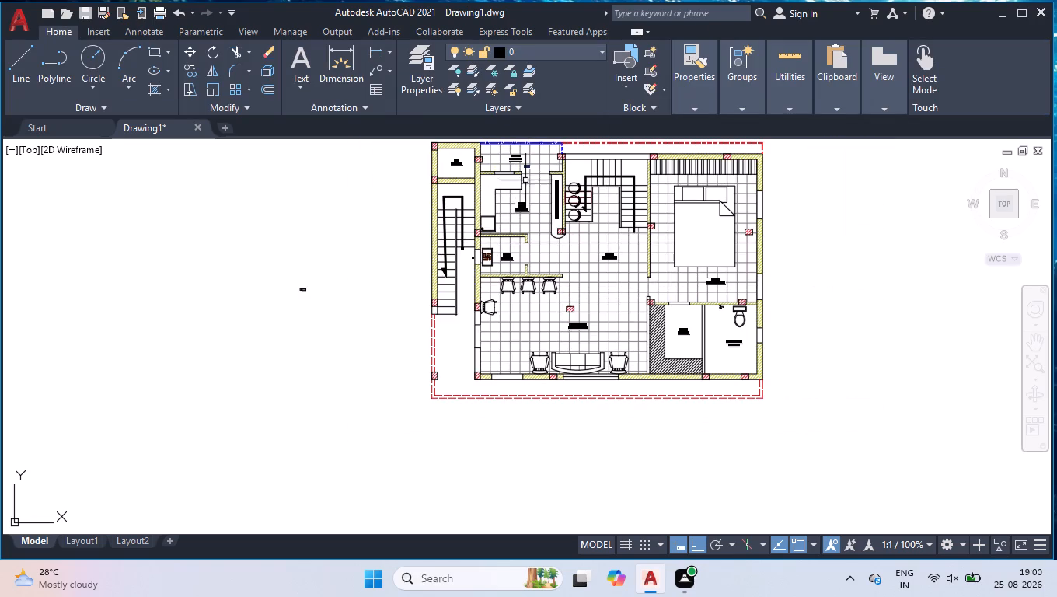
scroll(606, 171, "up", 4)
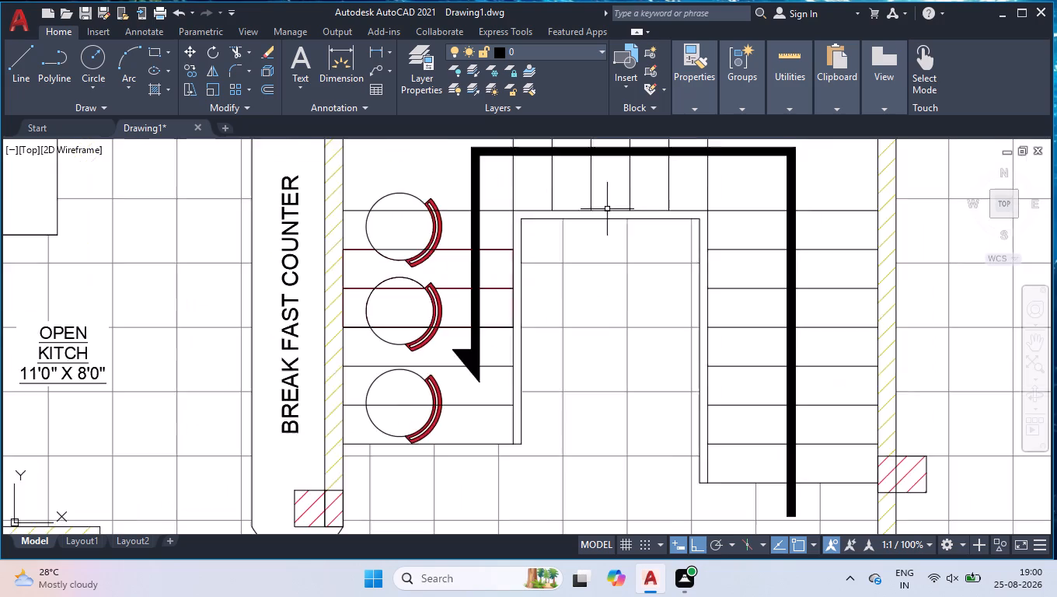
scroll(609, 228, "down", 2)
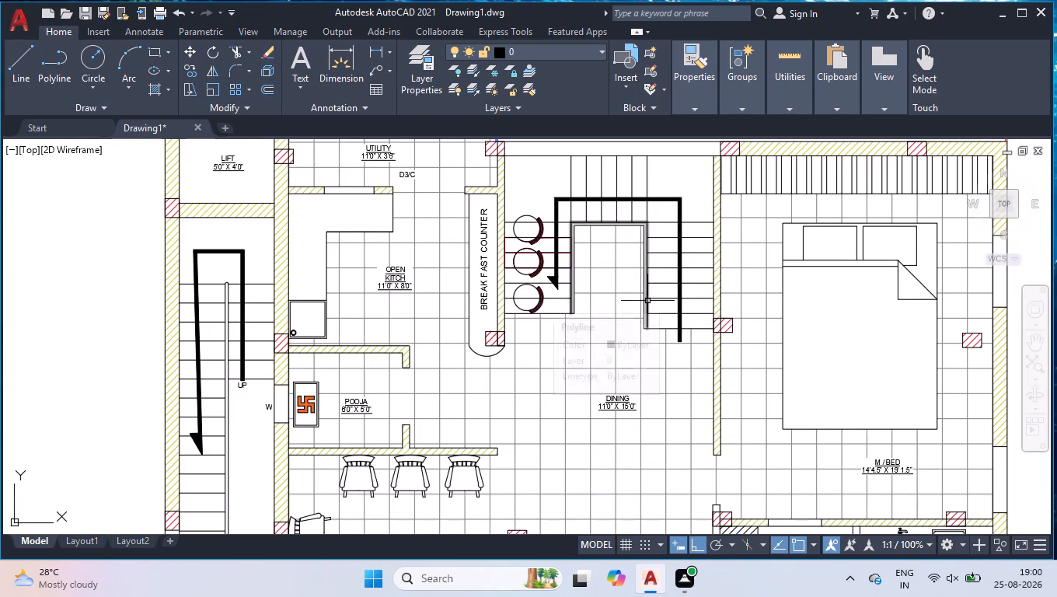
scroll(464, 359, "down", 1)
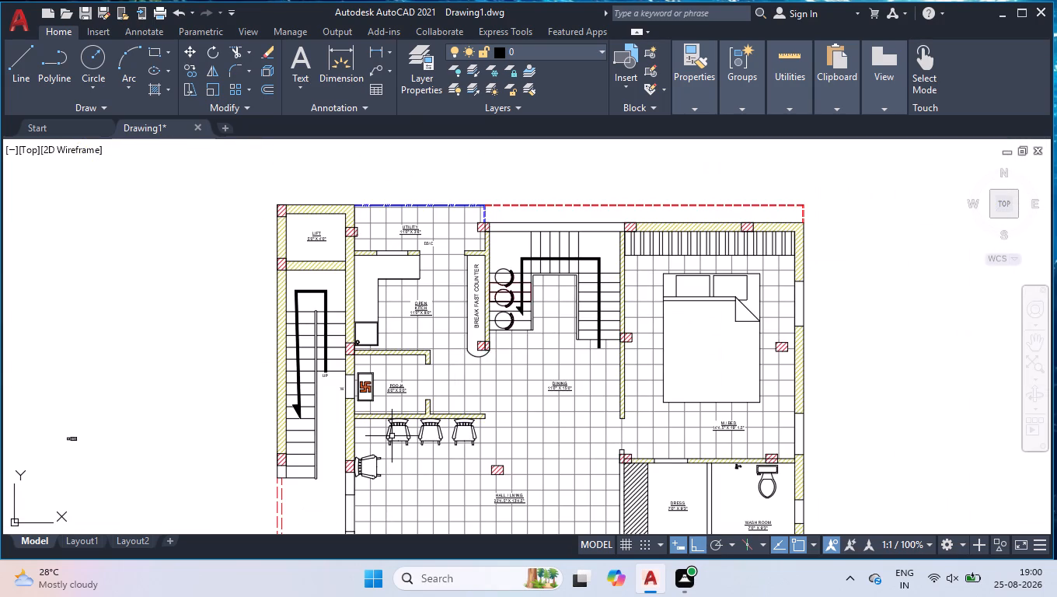
scroll(550, 429, "down", 2)
scroll(568, 473, "up", 1)
scroll(414, 477, "up", 2)
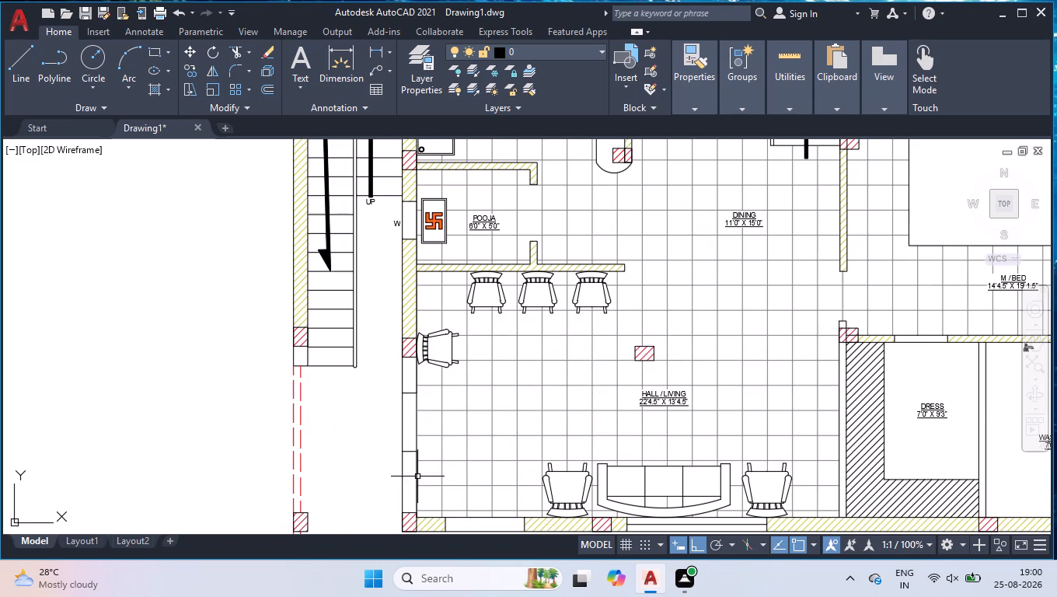
scroll(520, 427, "down", 1)
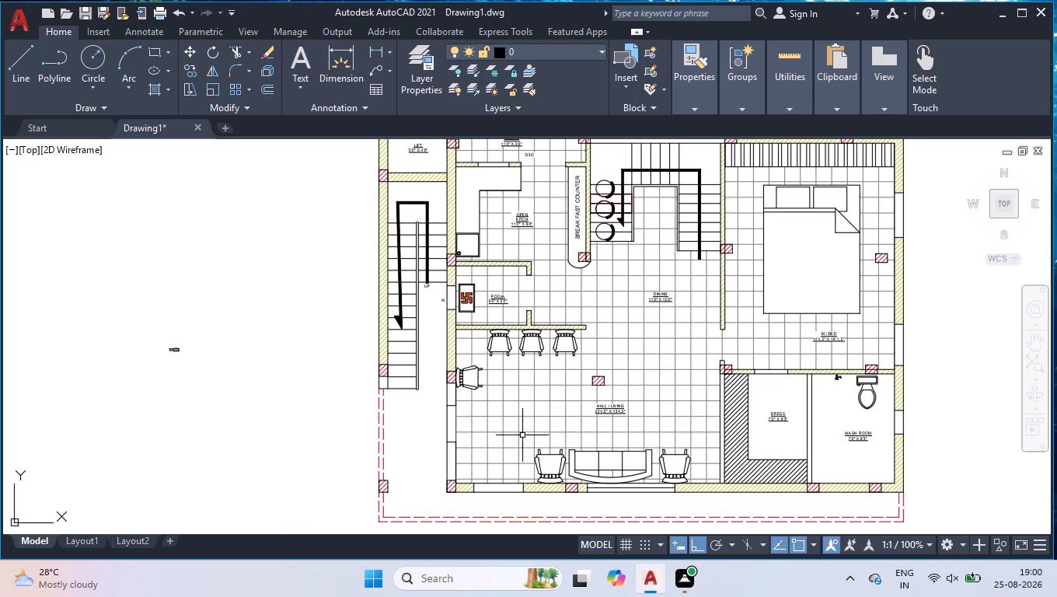
Hatch the L-shaped outer strip beside the entrance stairs and along the front wall with grey ANSI31 at angle 135 and scale 3.
key("space")
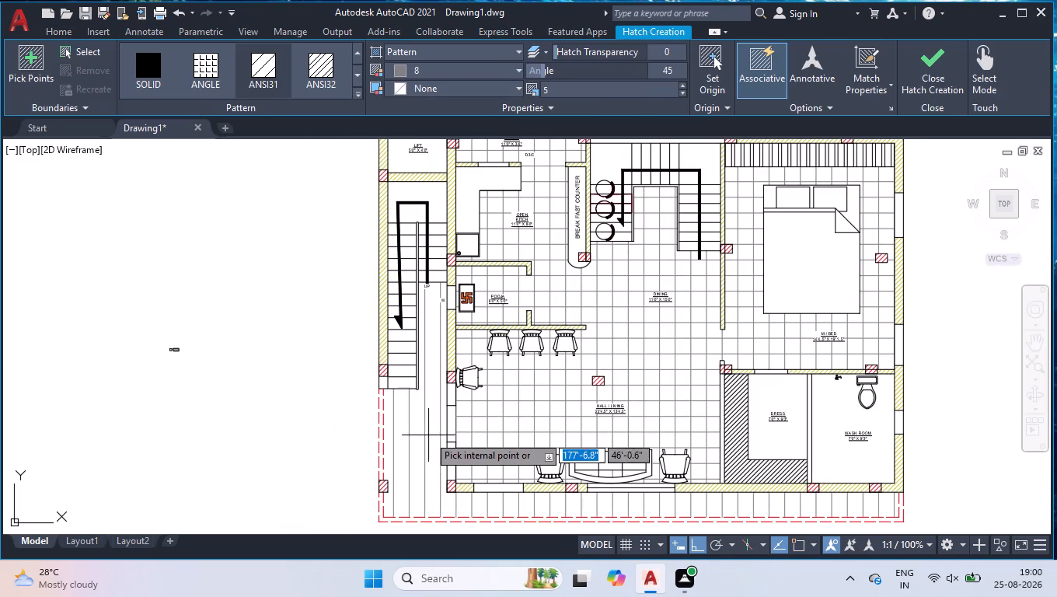
left_click(424, 438)
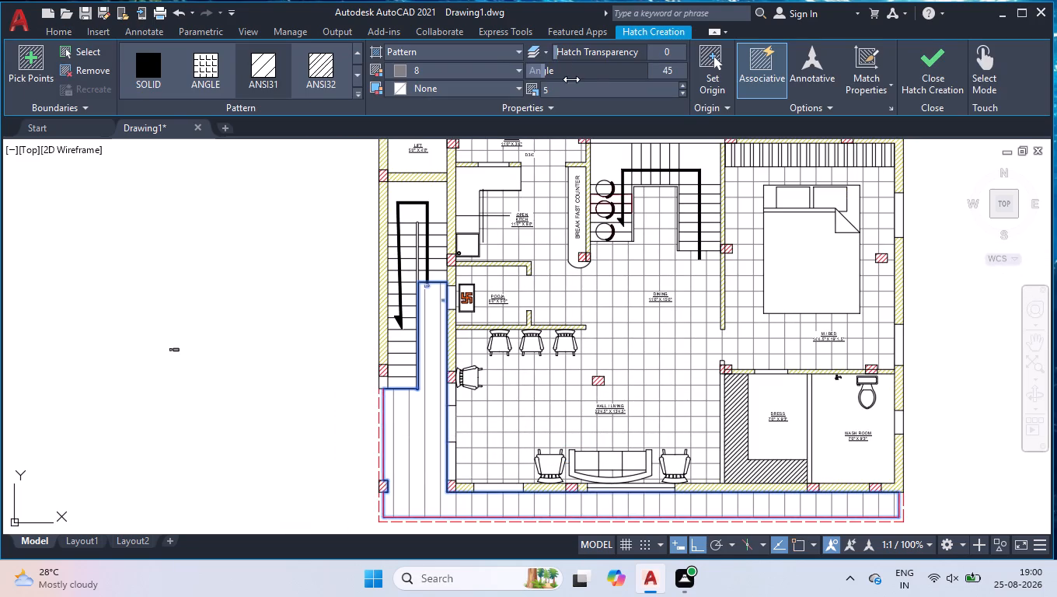
left_click(675, 70)
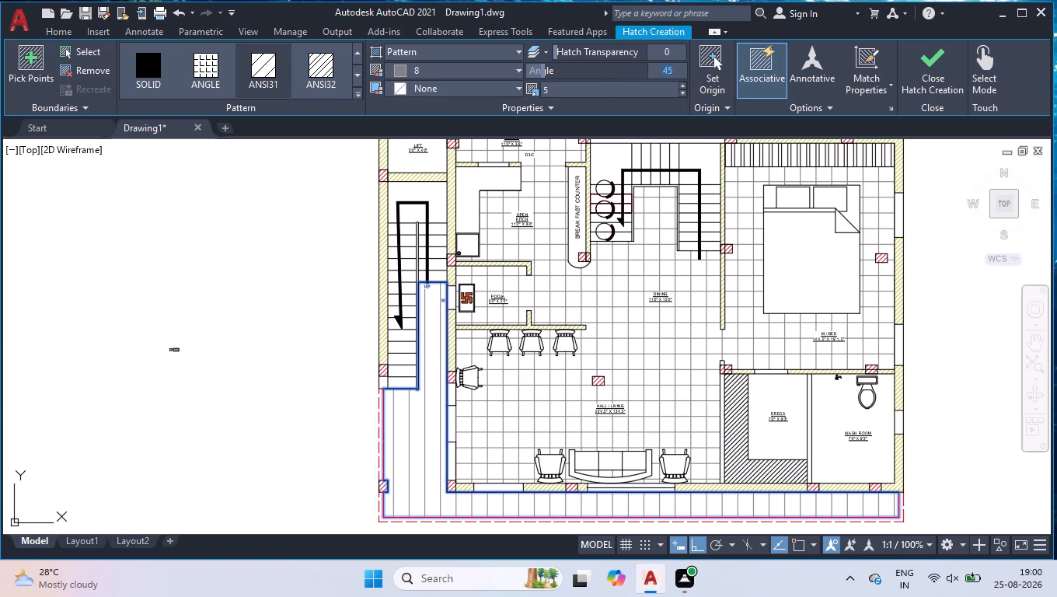
type("135")
key("Return")
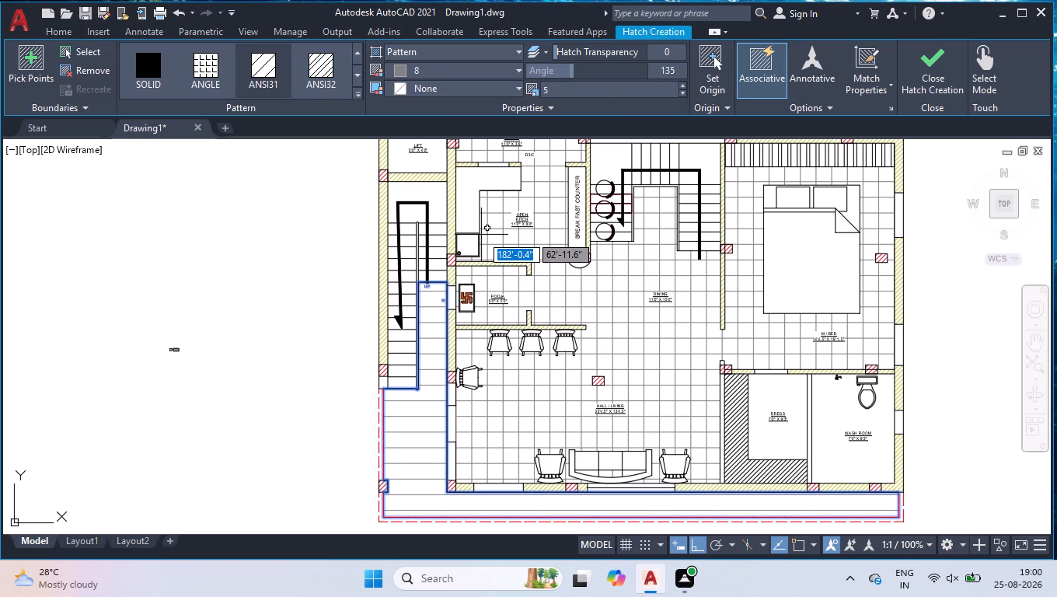
left_click(554, 89)
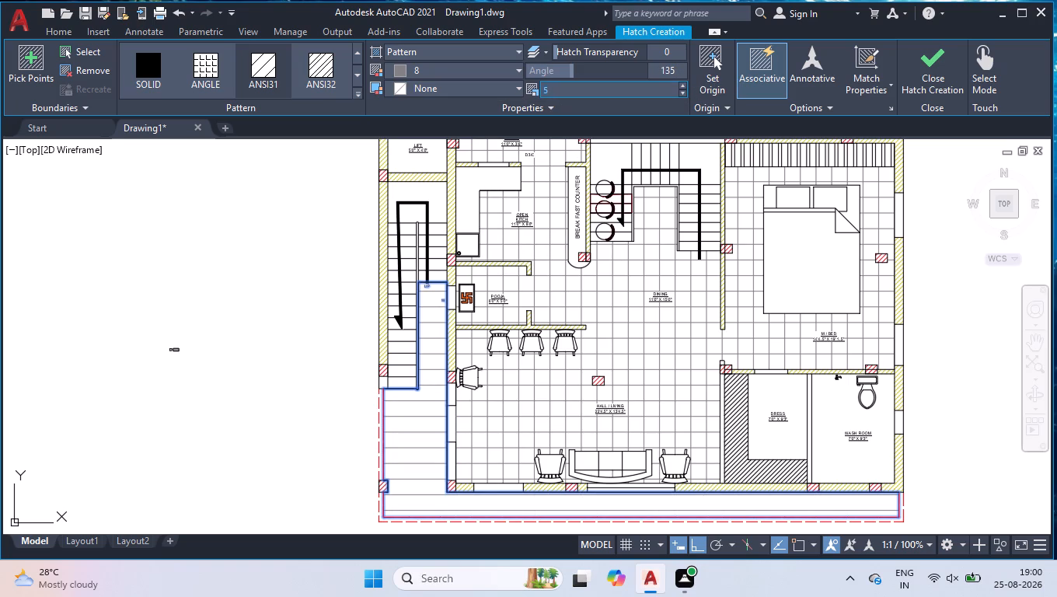
key("3")
key("Return")
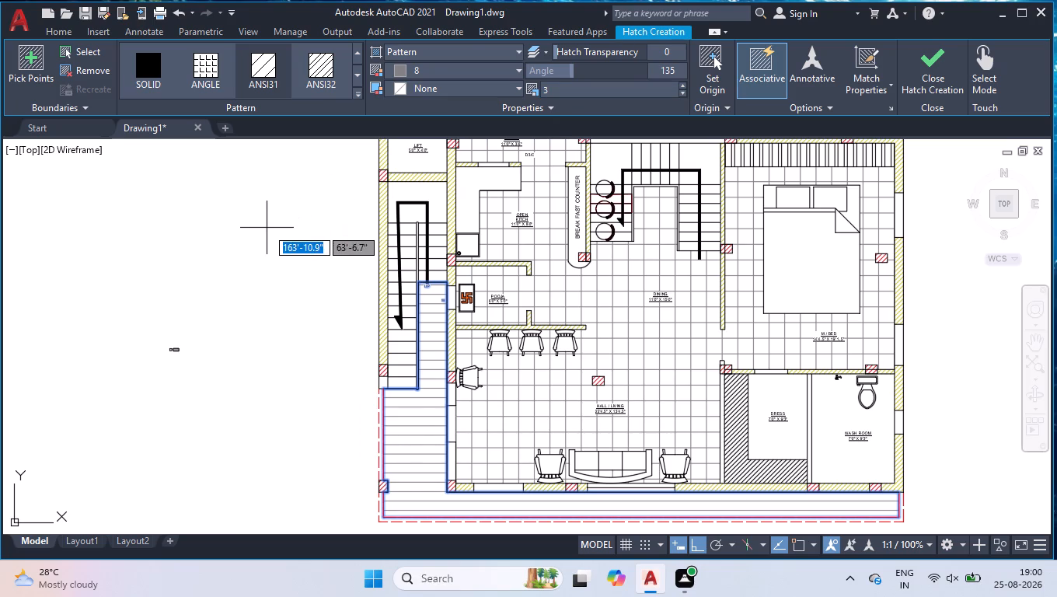
key("Return")
Draw a vertical line across the pooja room's doorway, joining the pooja-side corners of the two wall ends.
scroll(157, 442, "down", 1)
scroll(185, 405, "up", 1)
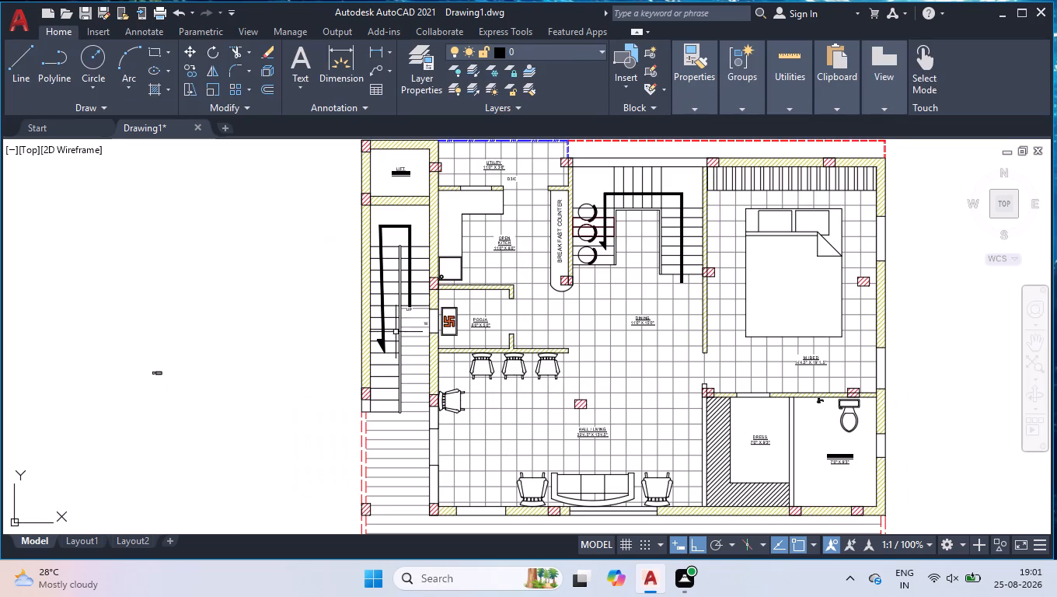
scroll(508, 224, "up", 2)
scroll(543, 305, "down", 1)
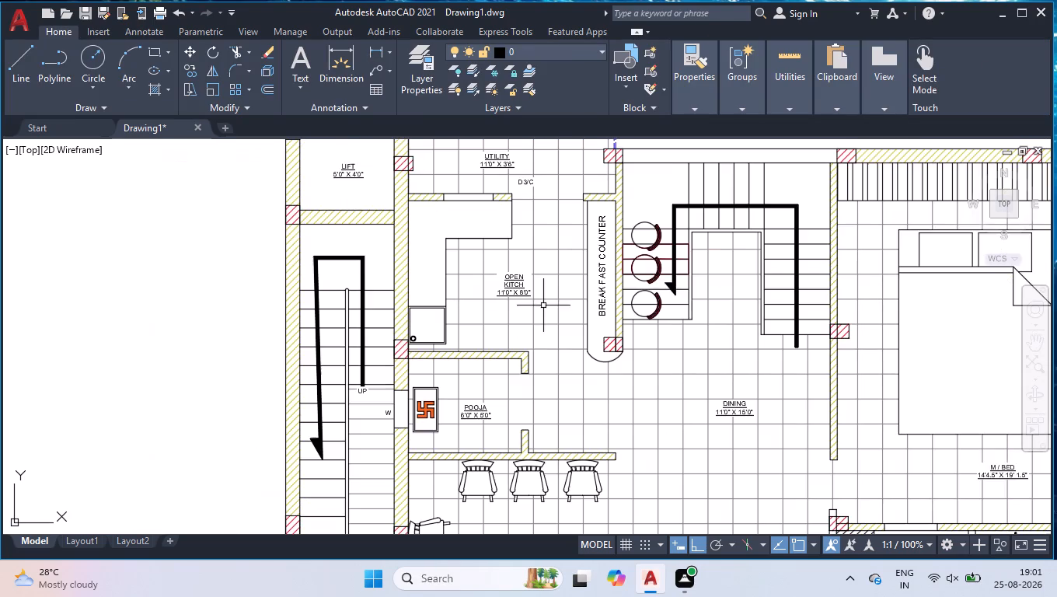
scroll(542, 383, "up", 2)
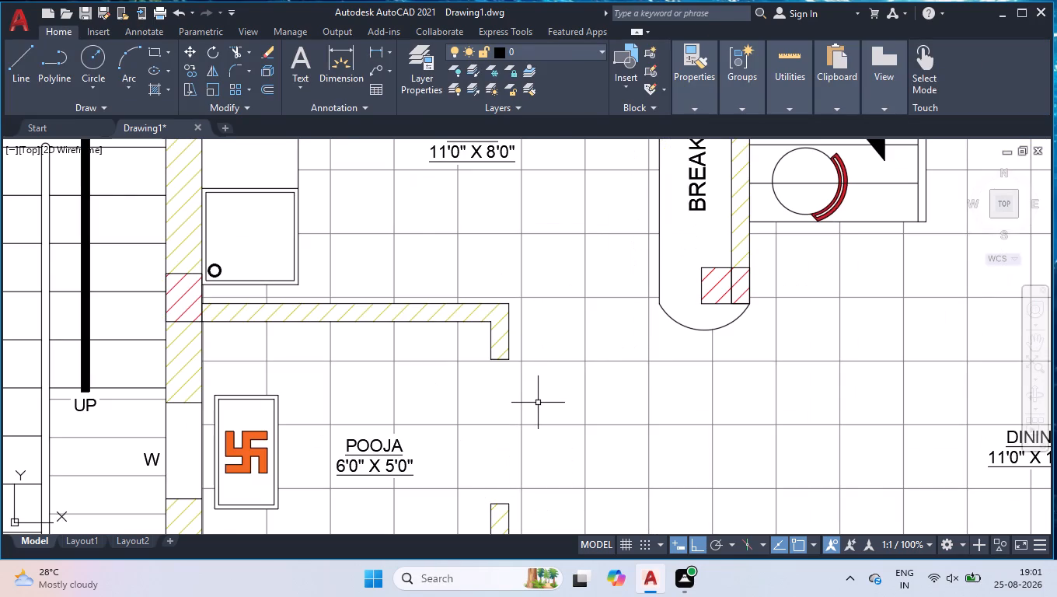
key("l")
key("Return")
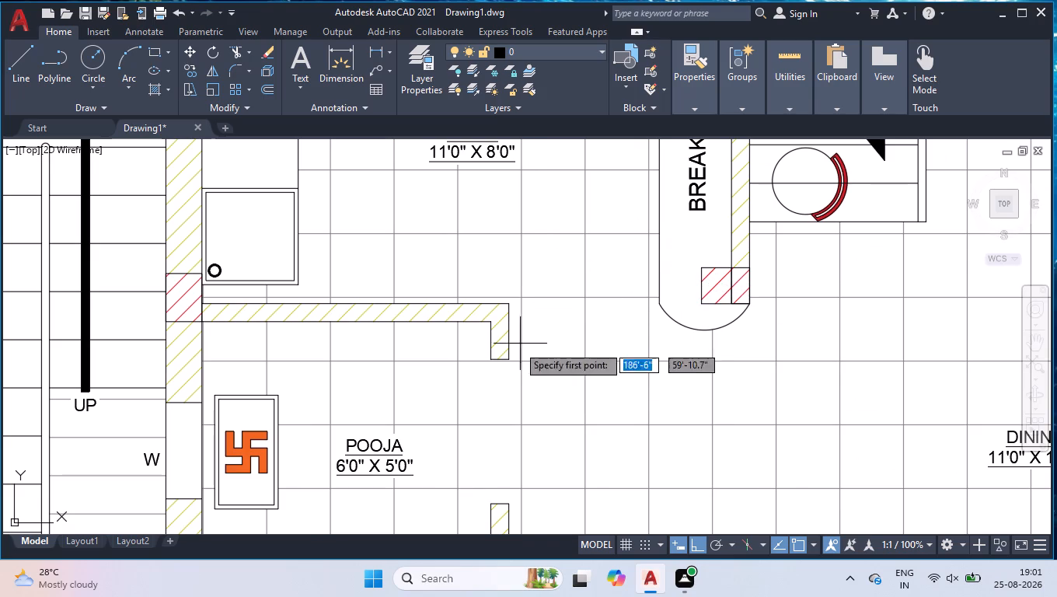
scroll(493, 361, "up", 4)
left_click(477, 358)
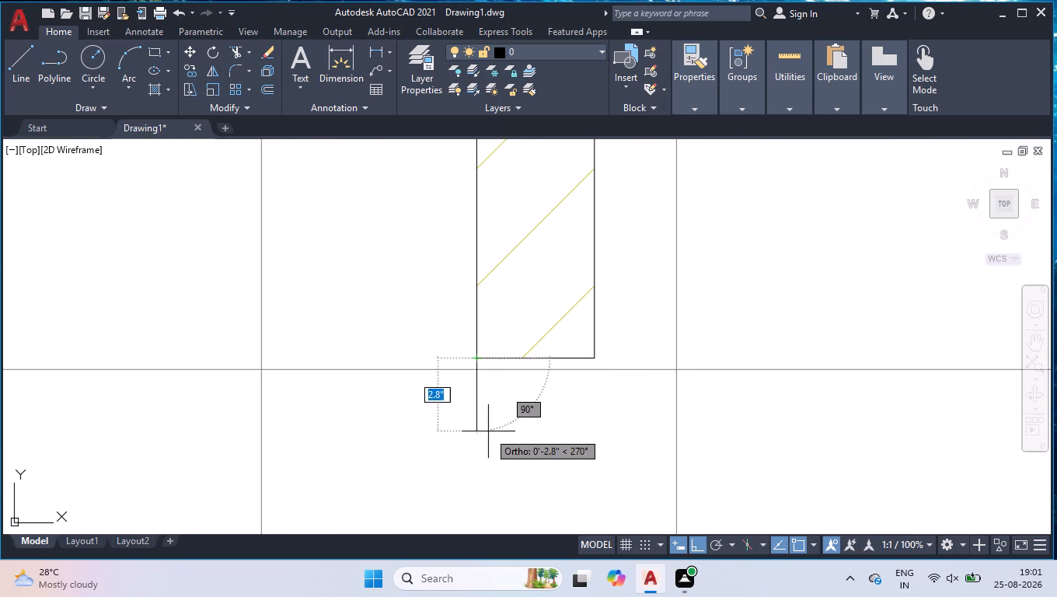
scroll(490, 433, "down", 6)
scroll(497, 498, "up", 5)
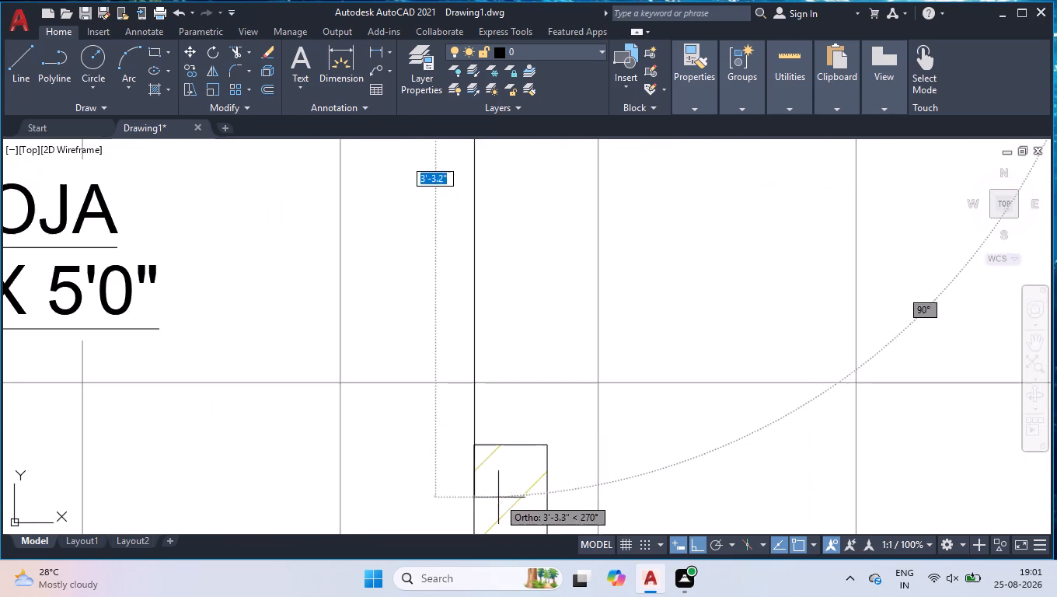
left_click(476, 445)
key("space")
scroll(488, 417, "down", 4)
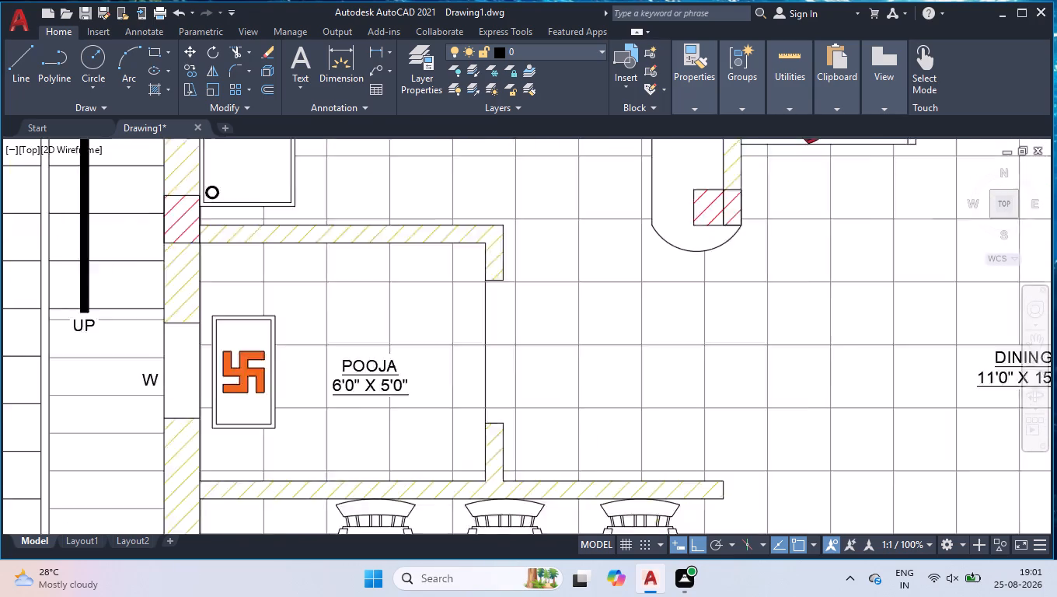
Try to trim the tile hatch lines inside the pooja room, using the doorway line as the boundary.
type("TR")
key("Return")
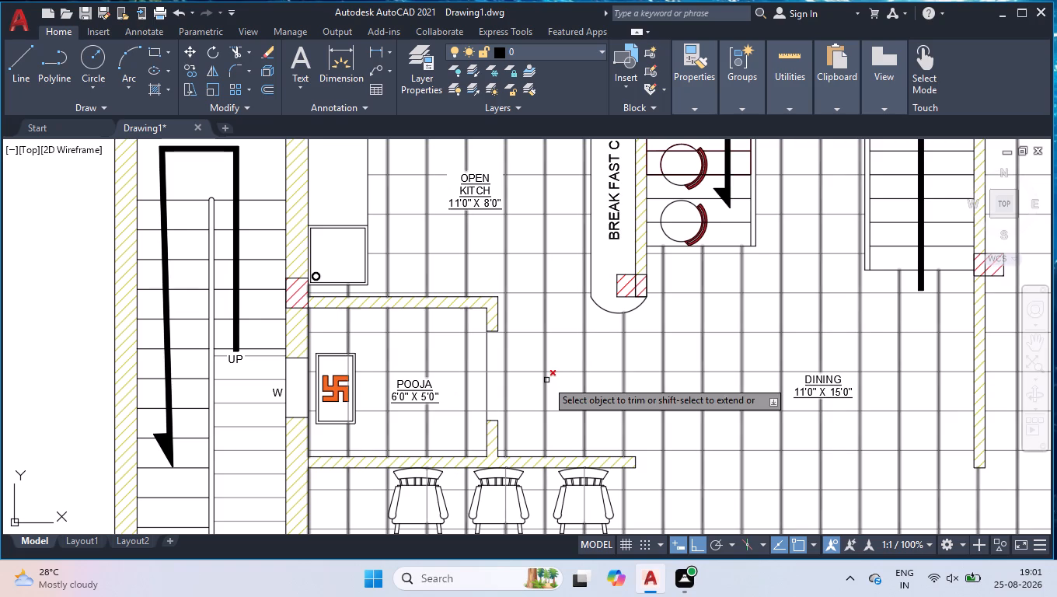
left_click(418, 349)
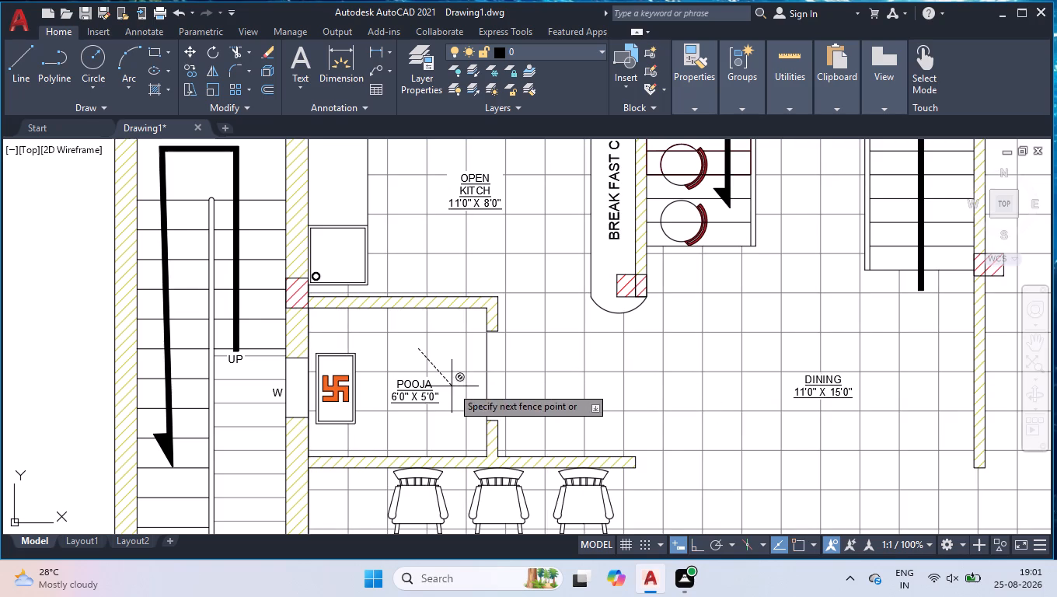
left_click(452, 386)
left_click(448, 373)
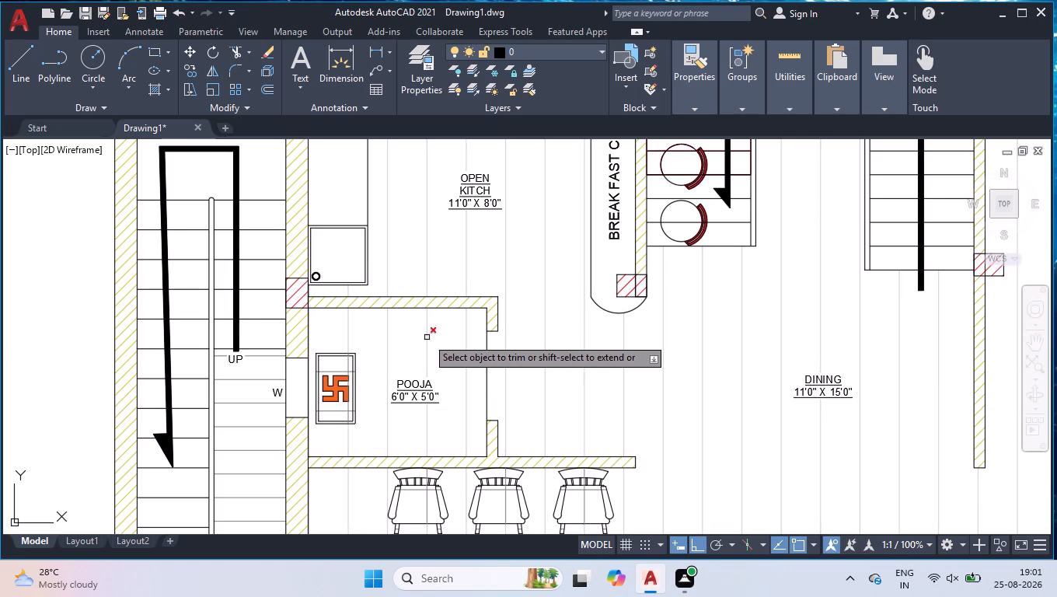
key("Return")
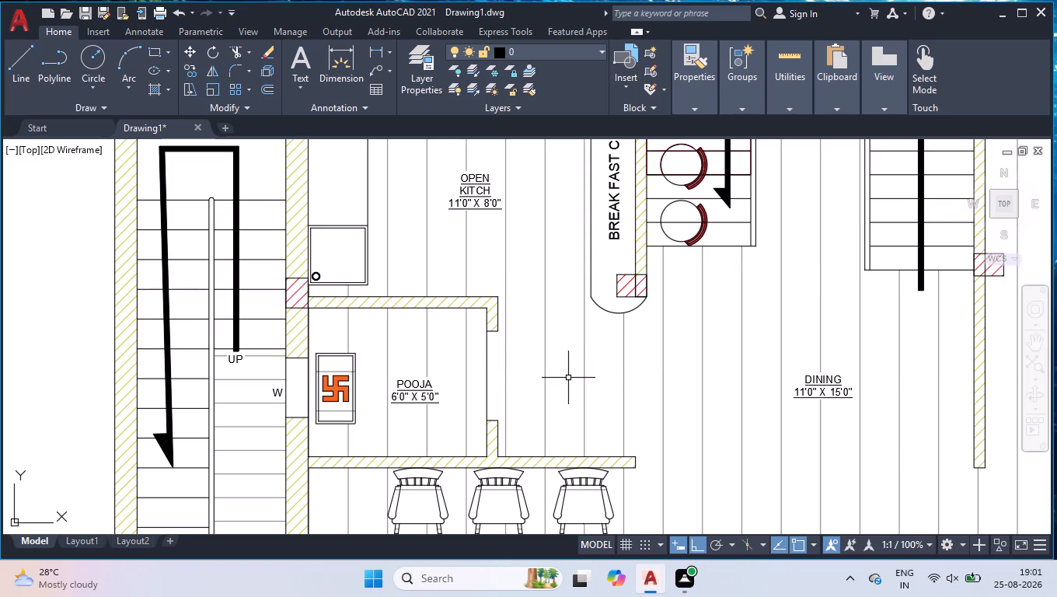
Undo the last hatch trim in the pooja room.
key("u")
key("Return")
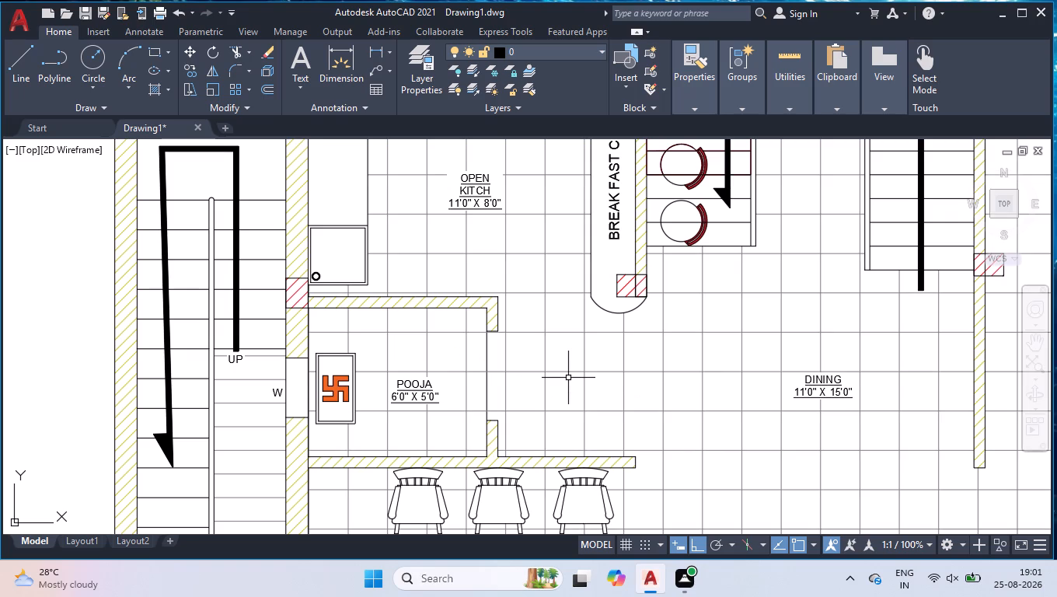
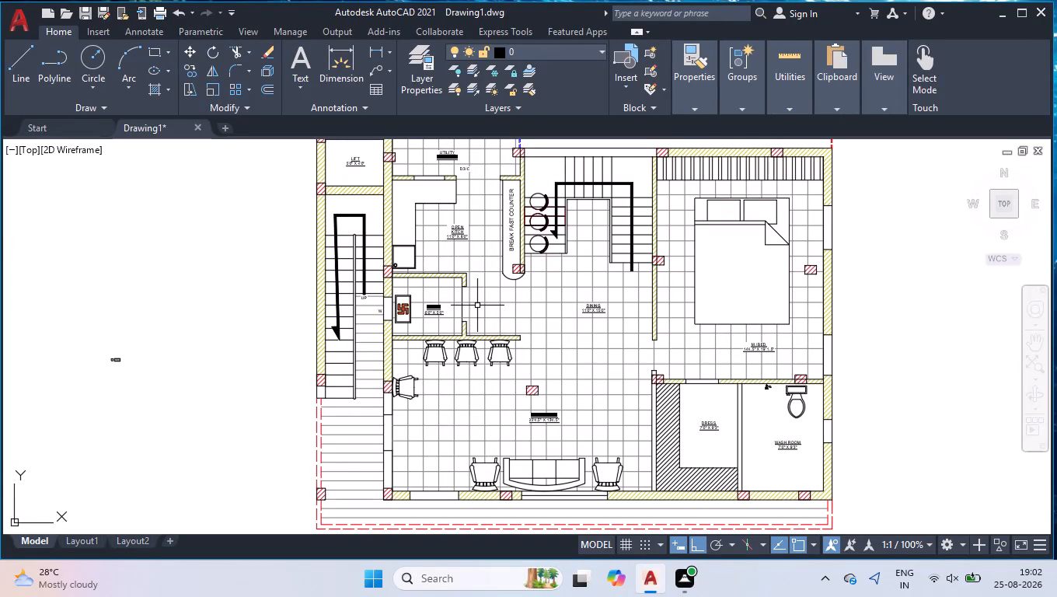
Insert the Dining Set - 36 x 72 in. block from Home - Space Planner.dwg into the dining area beside the DINING label.
scroll(651, 214, "up", 1)
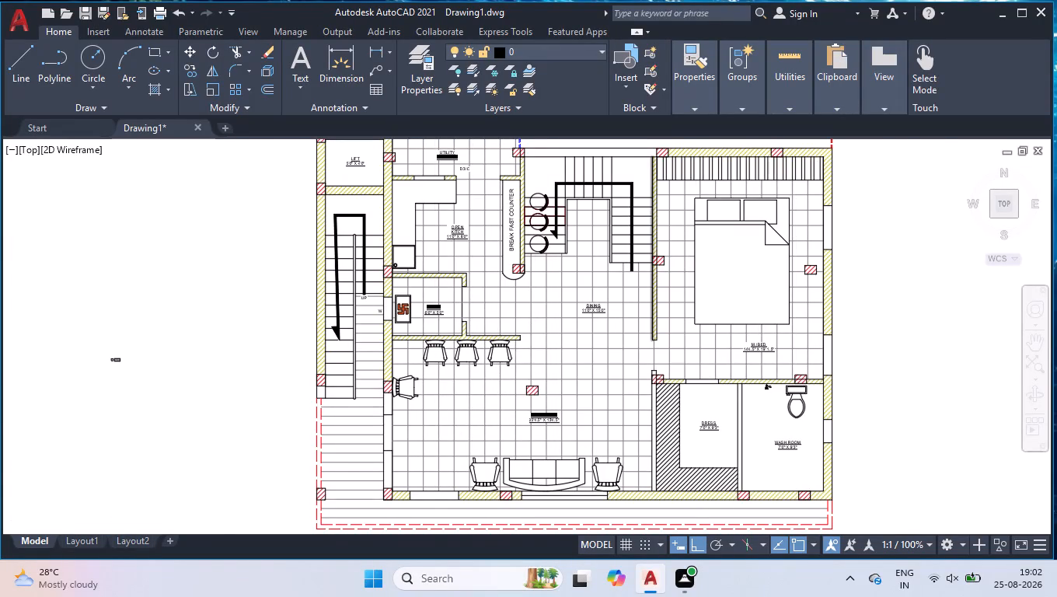
scroll(651, 214, "up", 1)
key("ctrl+2")
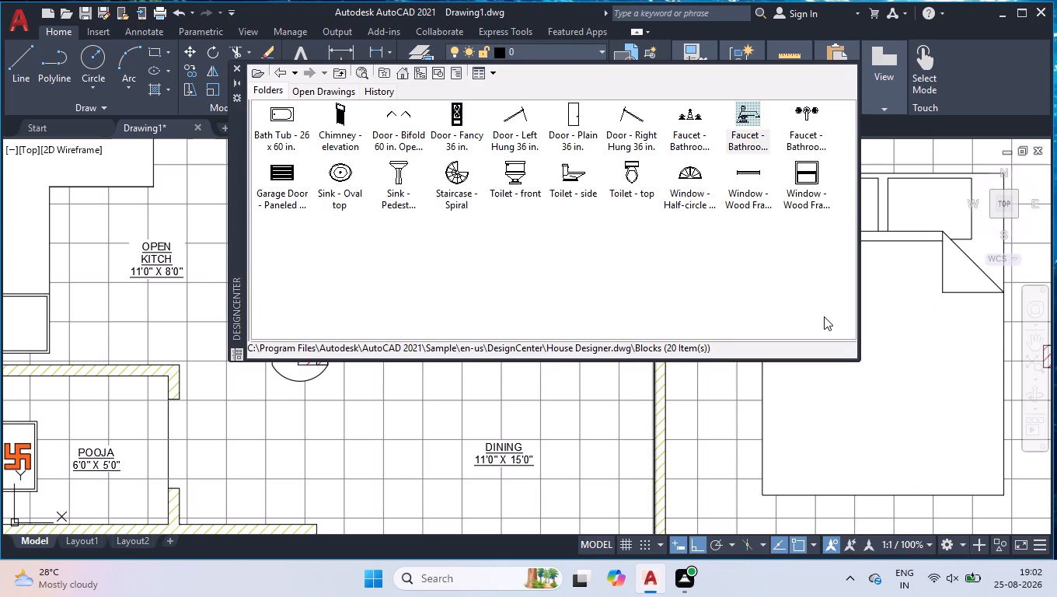
left_click(256, 73)
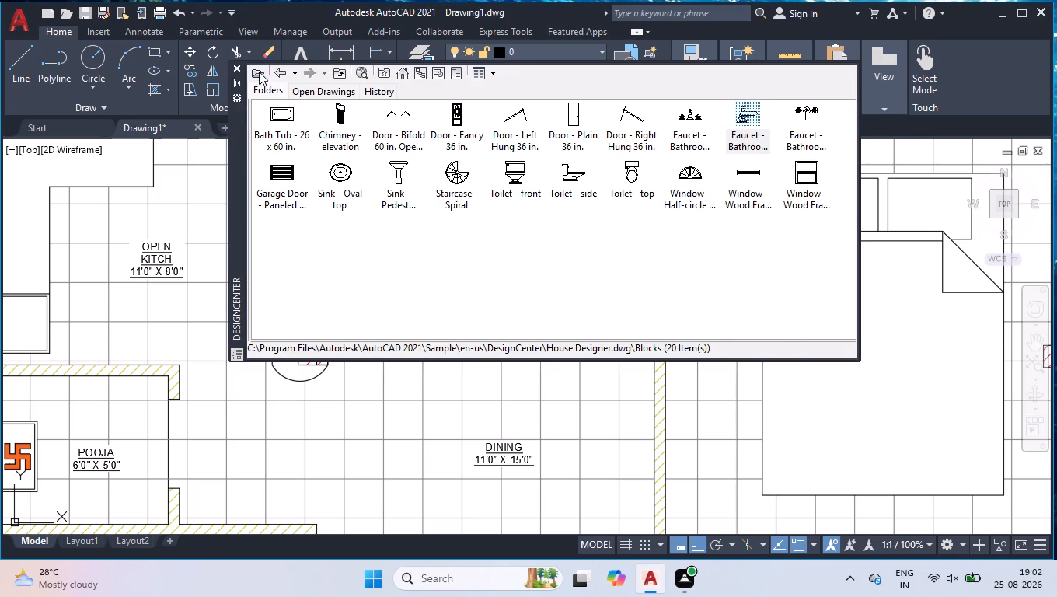
left_click(471, 264)
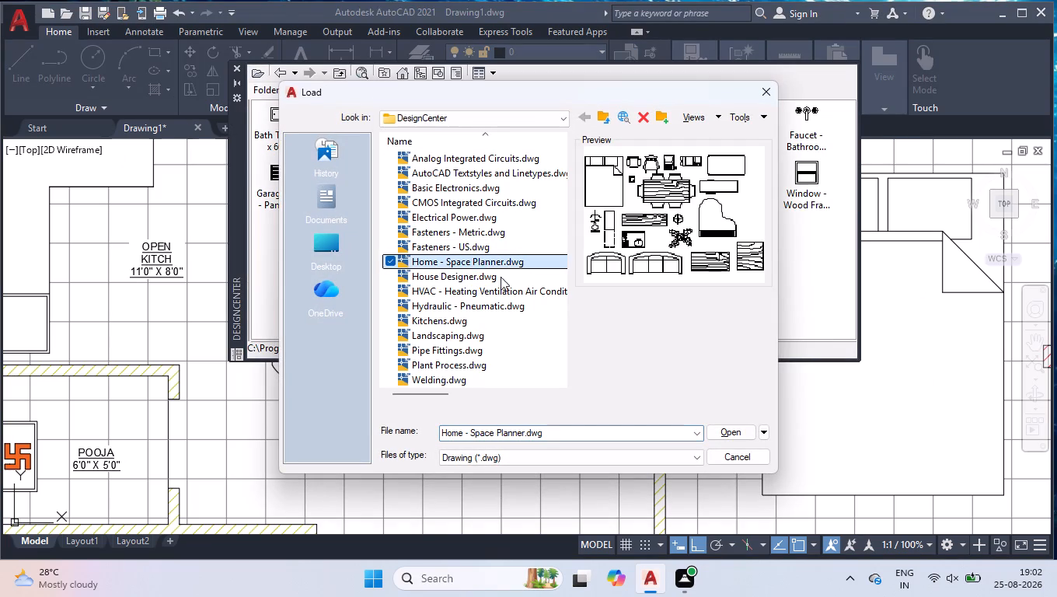
left_click(713, 436)
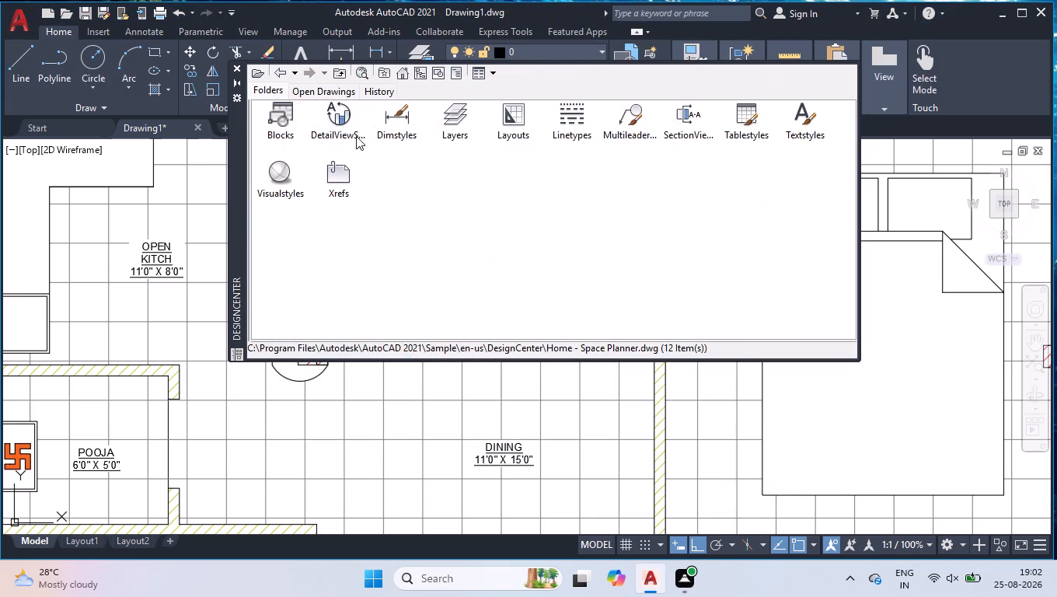
double_click(274, 113)
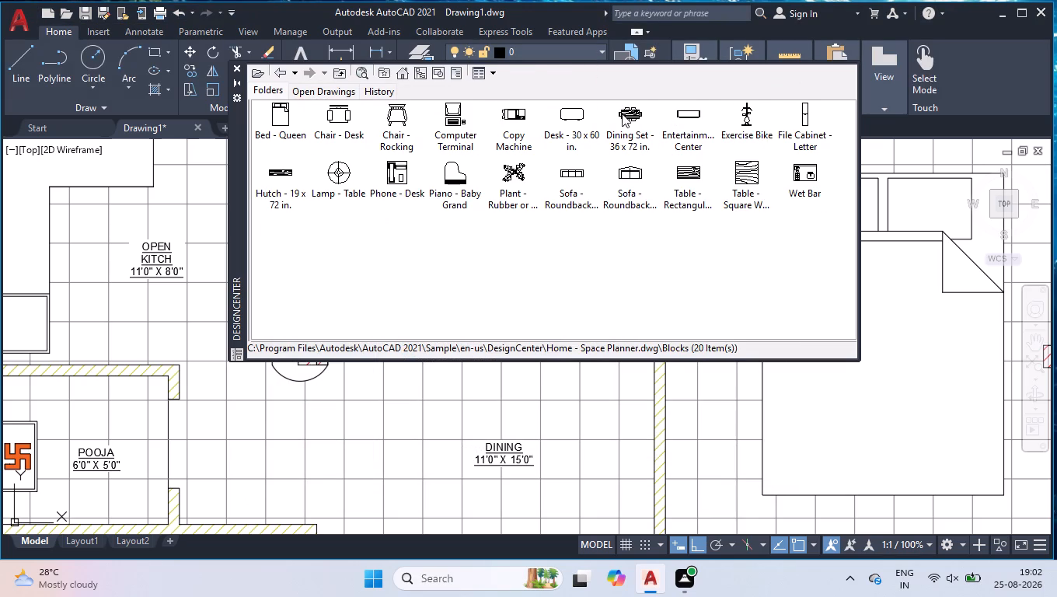
left_click_drag(622, 113, 358, 430)
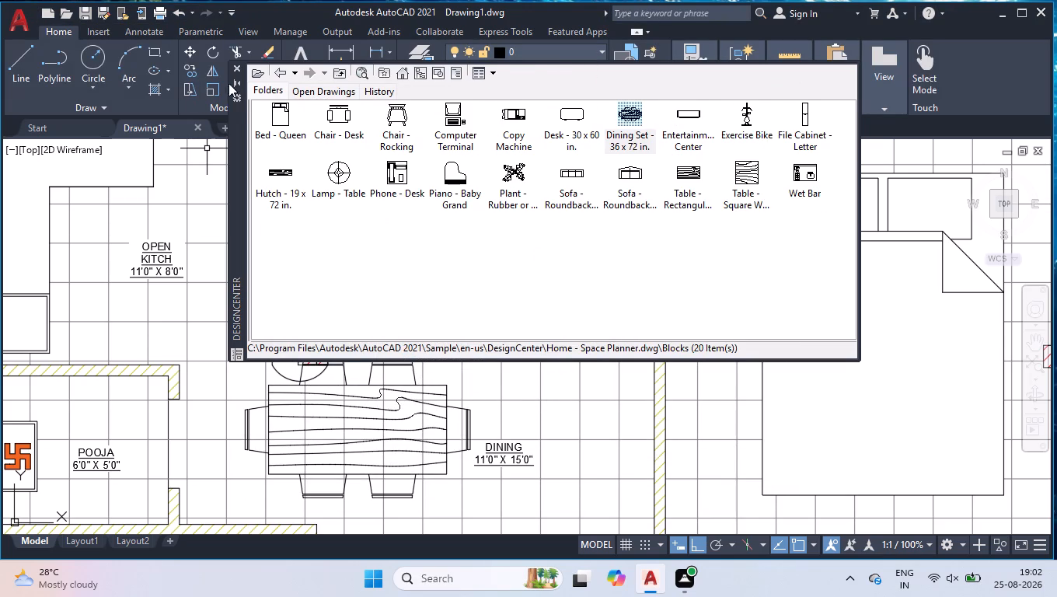
left_click(239, 64)
Set the dining set block's colour to Magenta in its properties.
left_click(403, 389)
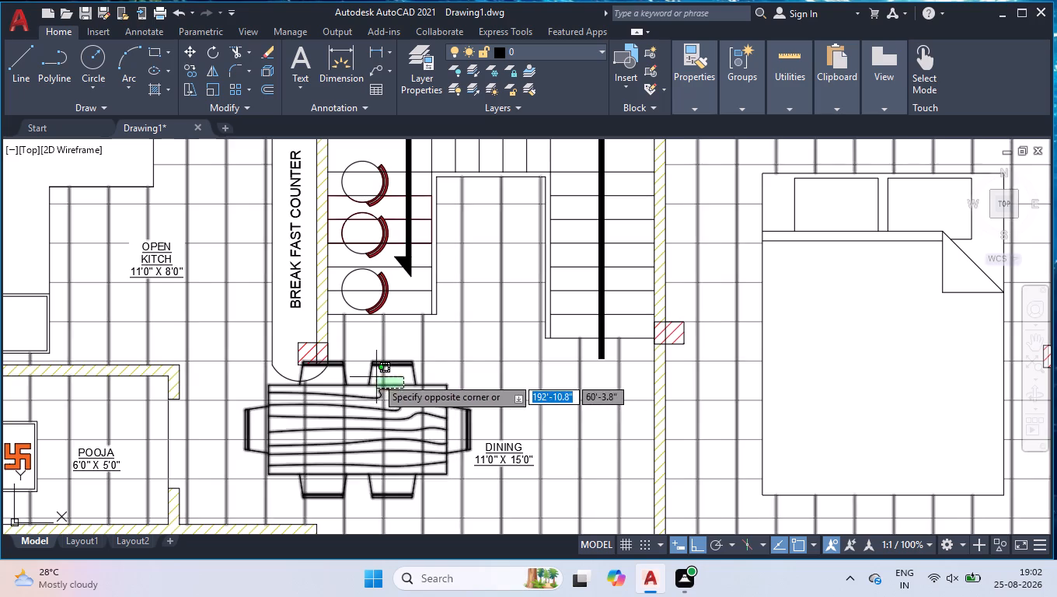
left_click(399, 380)
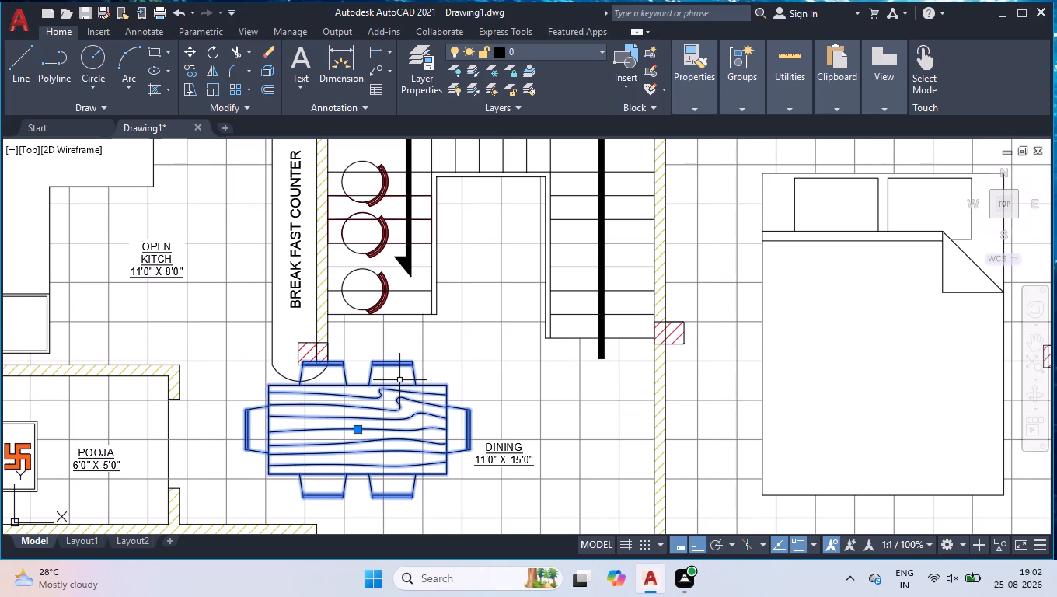
key("ctrl+1")
double_click(381, 152)
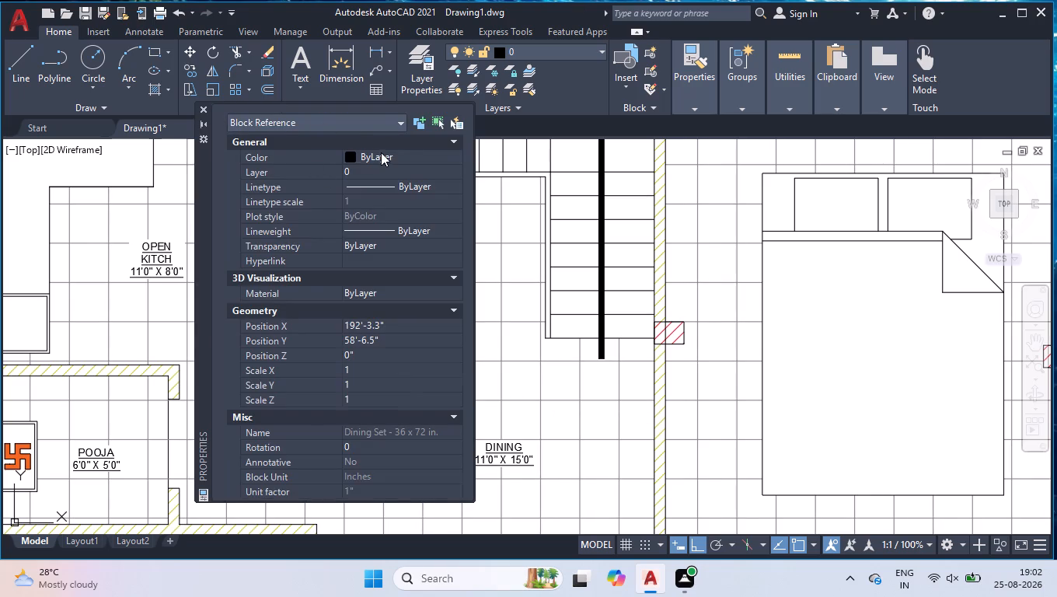
left_click(383, 274)
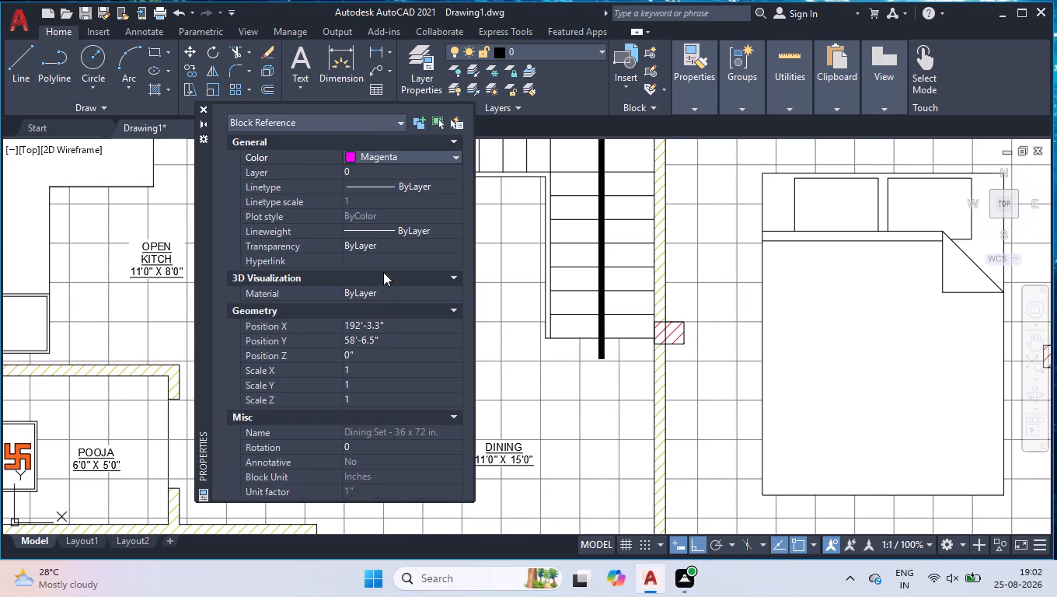
left_click_drag(197, 202, 502, 201)
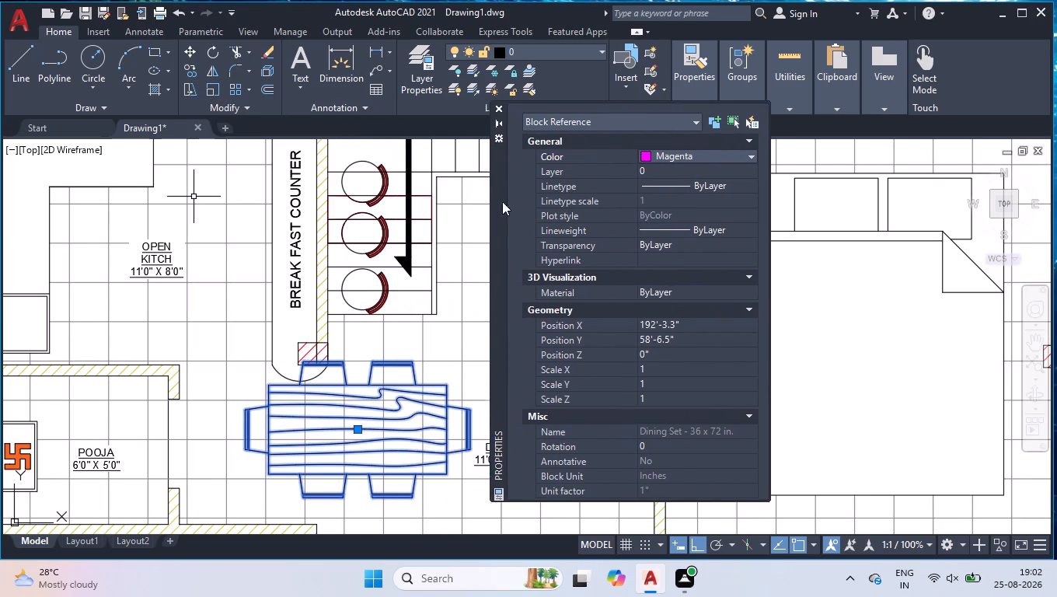
left_click_drag(502, 201, 509, 201)
left_click_drag(438, 343, 436, 353, "shift")
left_click(392, 430, "shift")
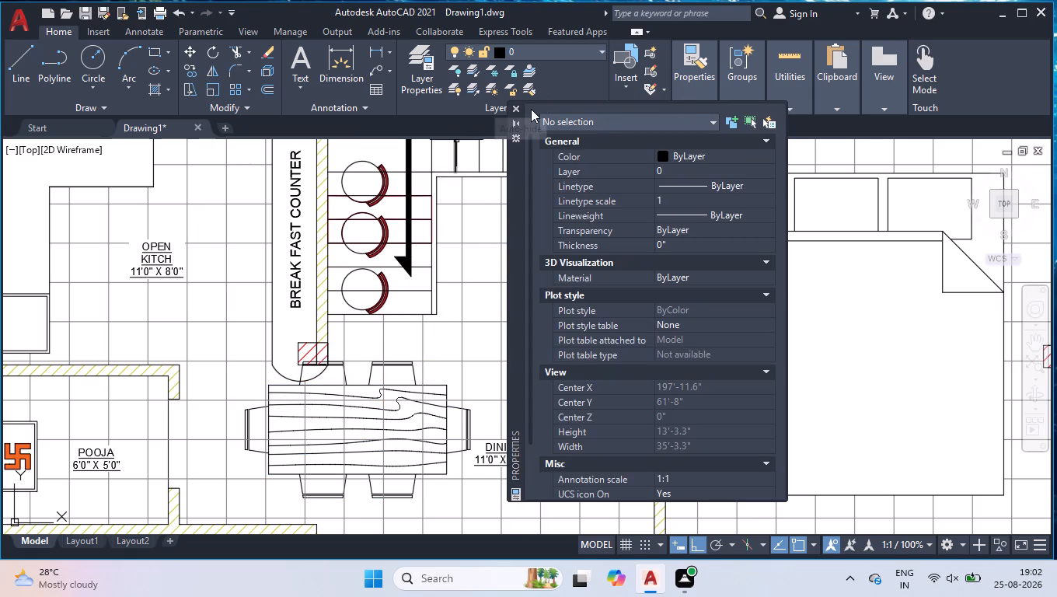
left_click(396, 387)
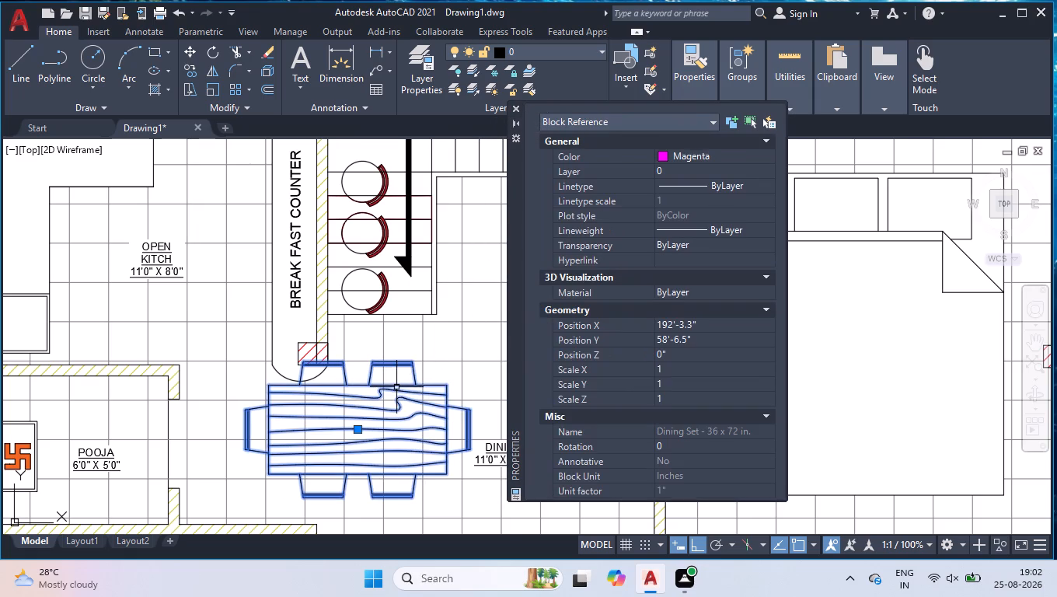
left_click_drag(404, 369, 402, 383, "shift")
left_click(385, 426, "shift")
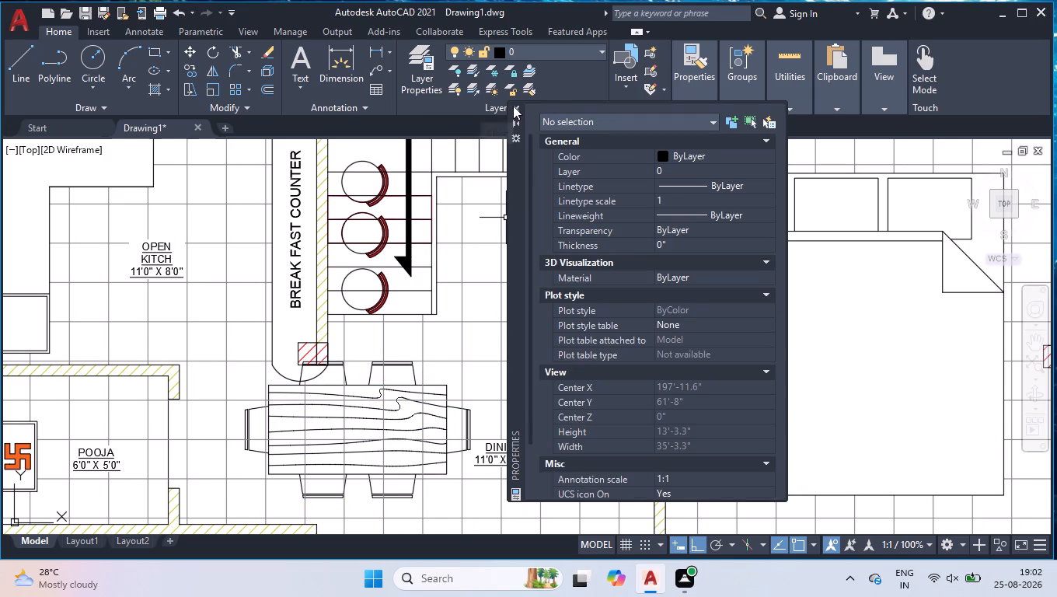
left_click(514, 106)
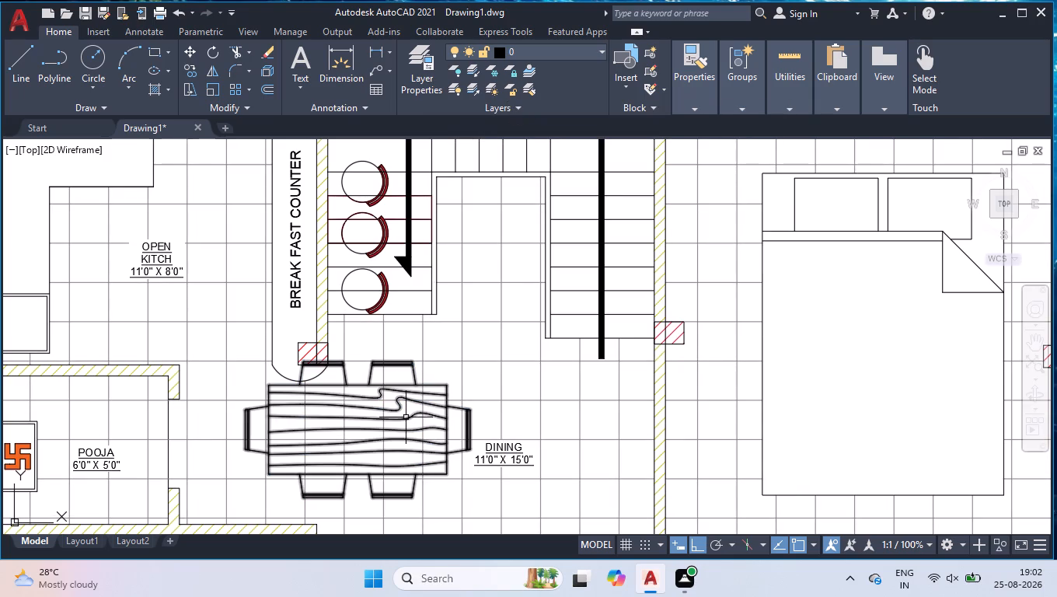
Rotate the dining set 90° clockwise so the table's long side runs vertically.
left_click(404, 417)
type("RO")
key("Return")
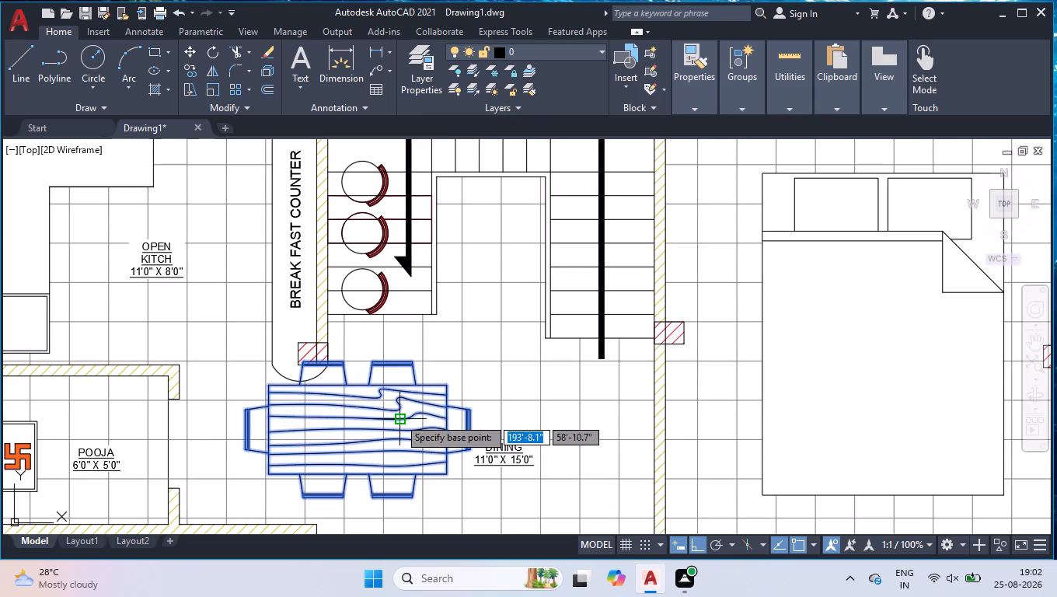
left_click(399, 422)
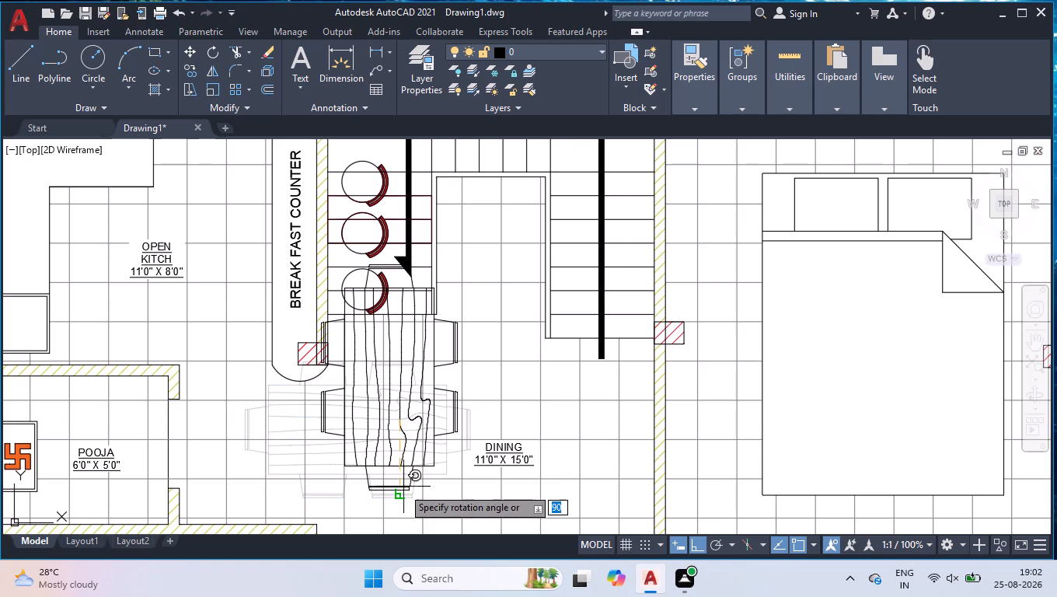
left_click(398, 493)
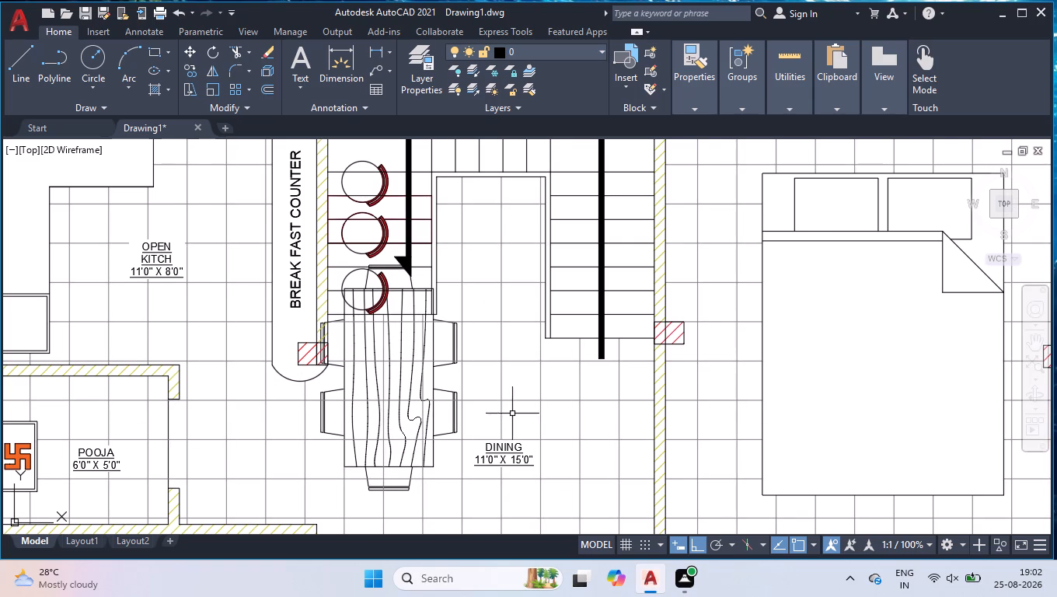
Move the dining set by its centre grip about 2'-11" horizontally, away from the breakfast counter towards the bedroom wall.
left_click(399, 372)
left_click(383, 379)
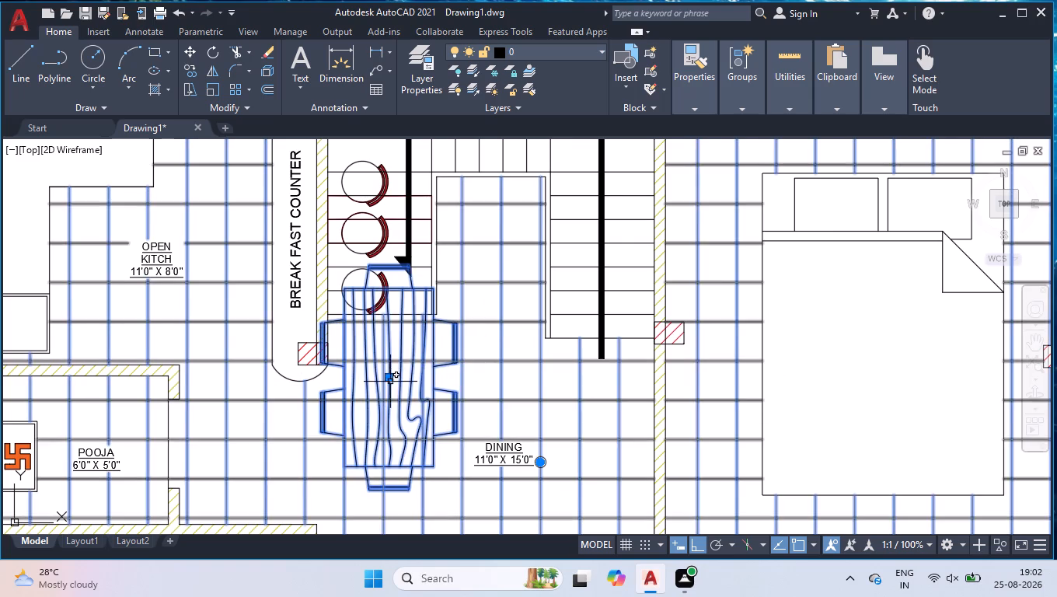
scroll(386, 383, "up", 8)
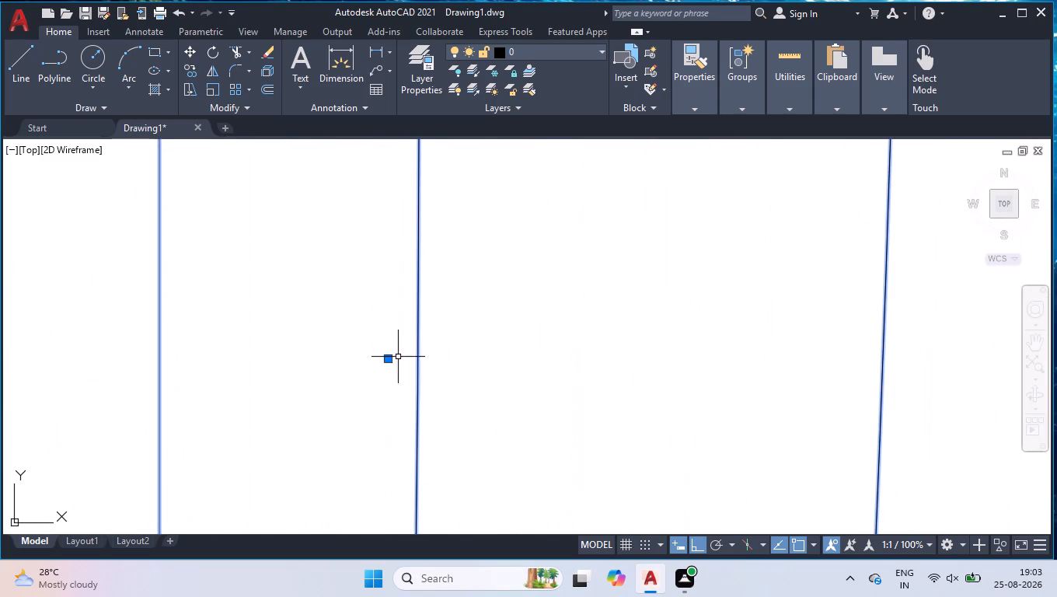
left_click(392, 360)
left_click(385, 361)
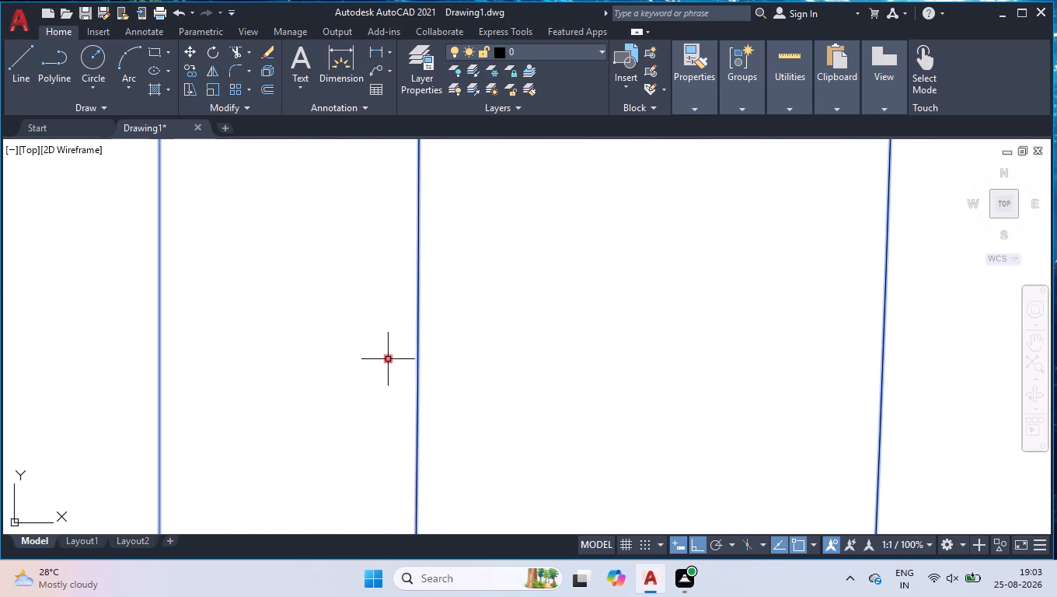
left_click(385, 358)
scroll(665, 319, "down", 4)
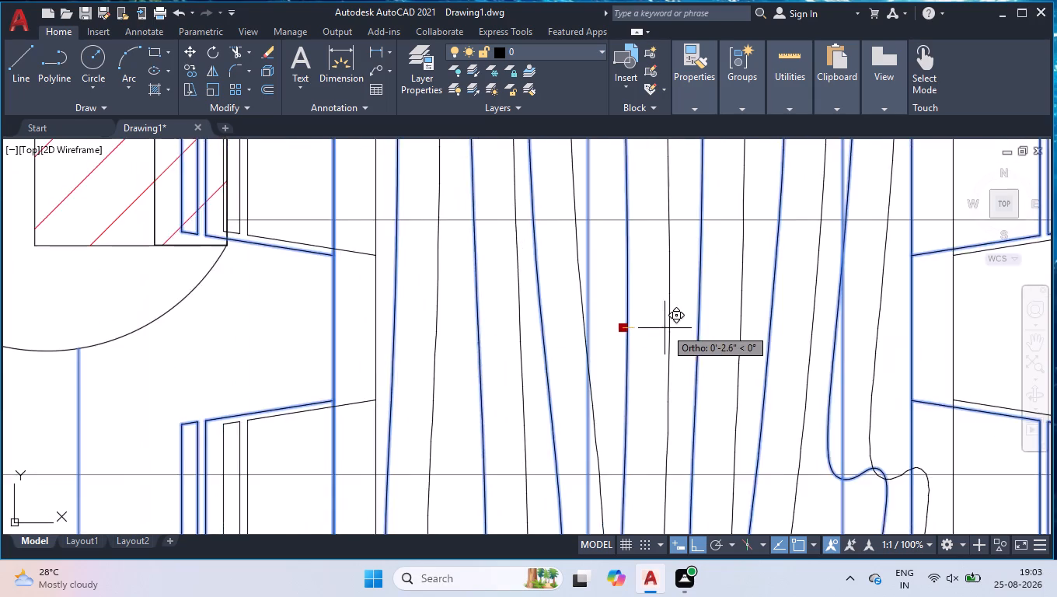
scroll(666, 335, "down", 5)
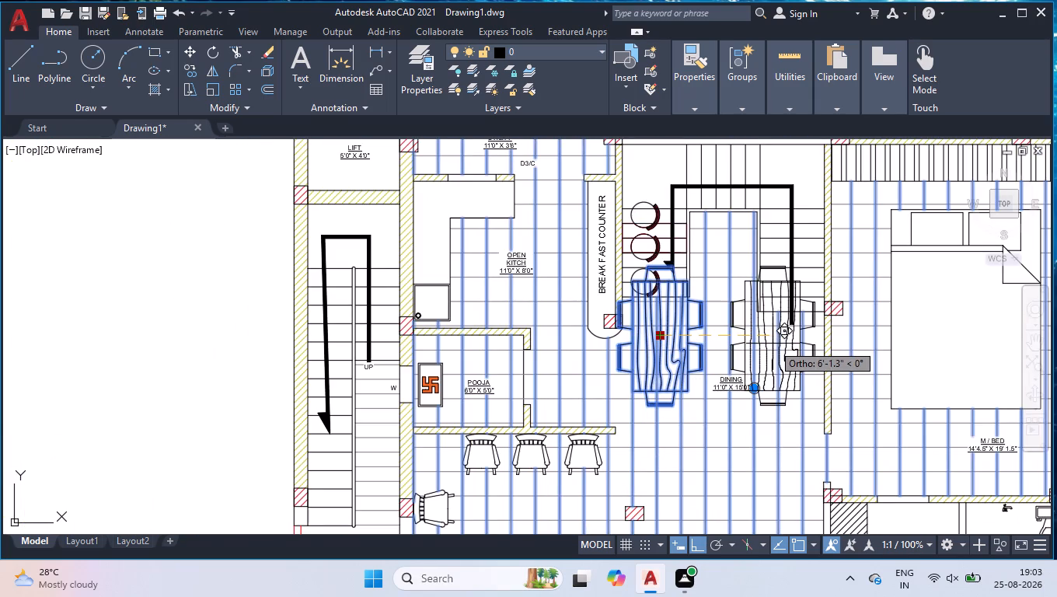
scroll(773, 344, "up", 1)
scroll(769, 354, "down", 3)
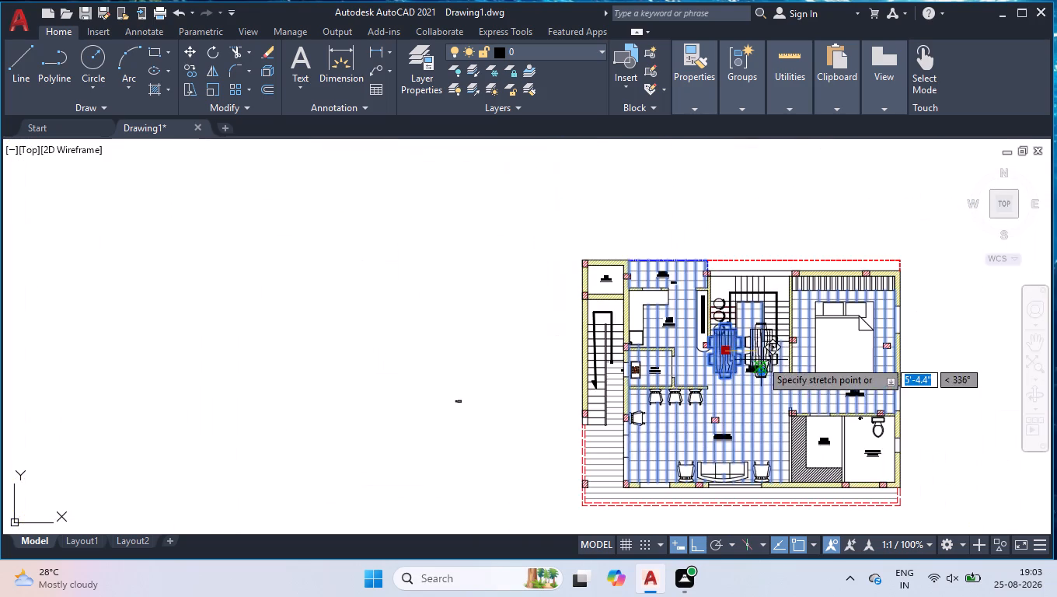
scroll(757, 358, "up", 3)
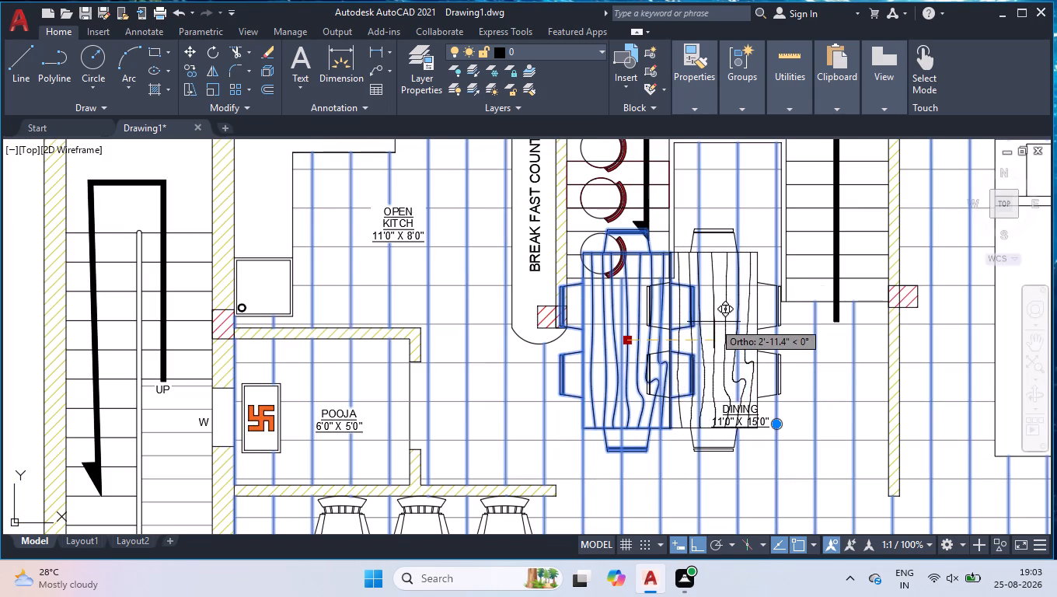
left_click(713, 322)
Move the DINING 11'0" X 15'0" label straight down, clear of the dining set, to just below its end chair.
scroll(769, 426, "up", 3)
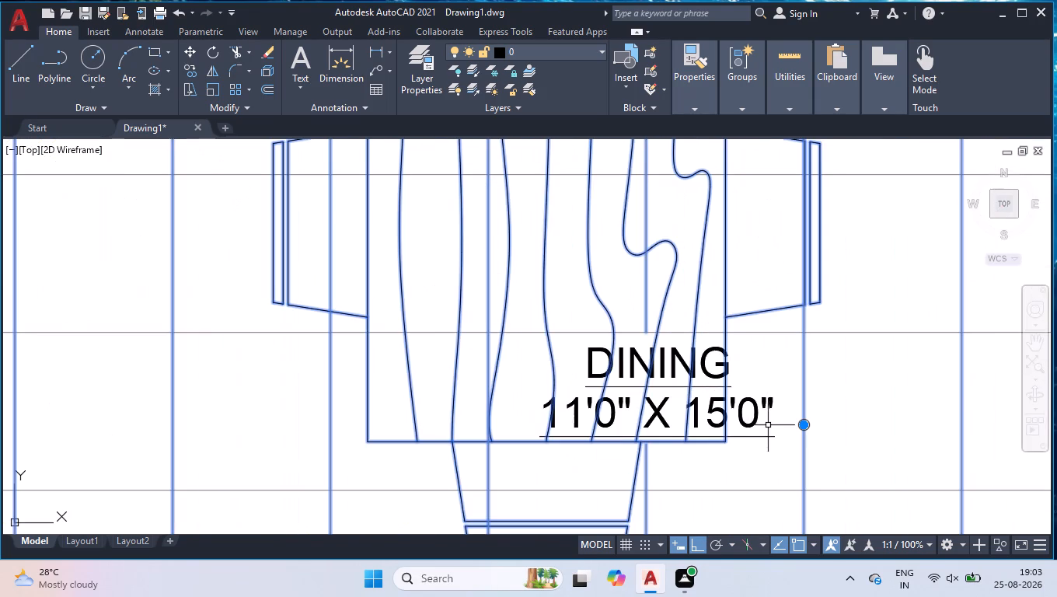
left_click(751, 410)
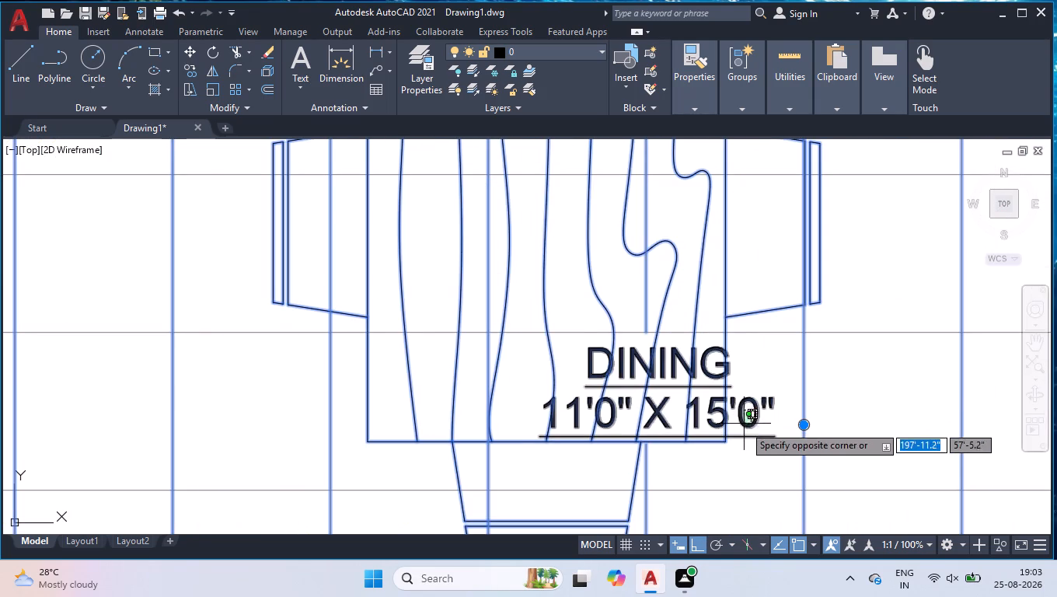
left_click(741, 428)
left_click(538, 347)
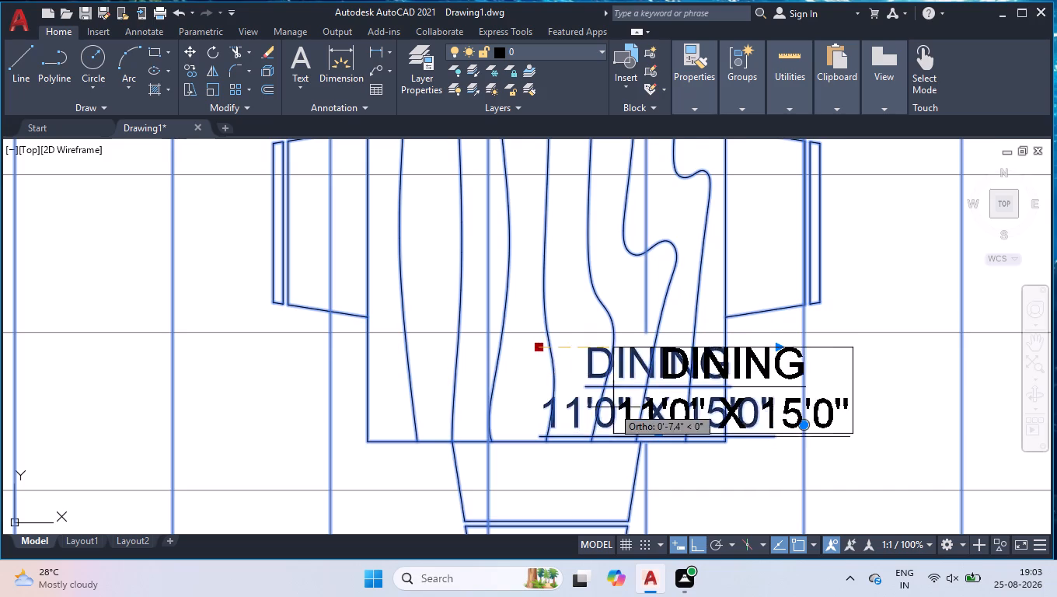
scroll(616, 408, "down", 3)
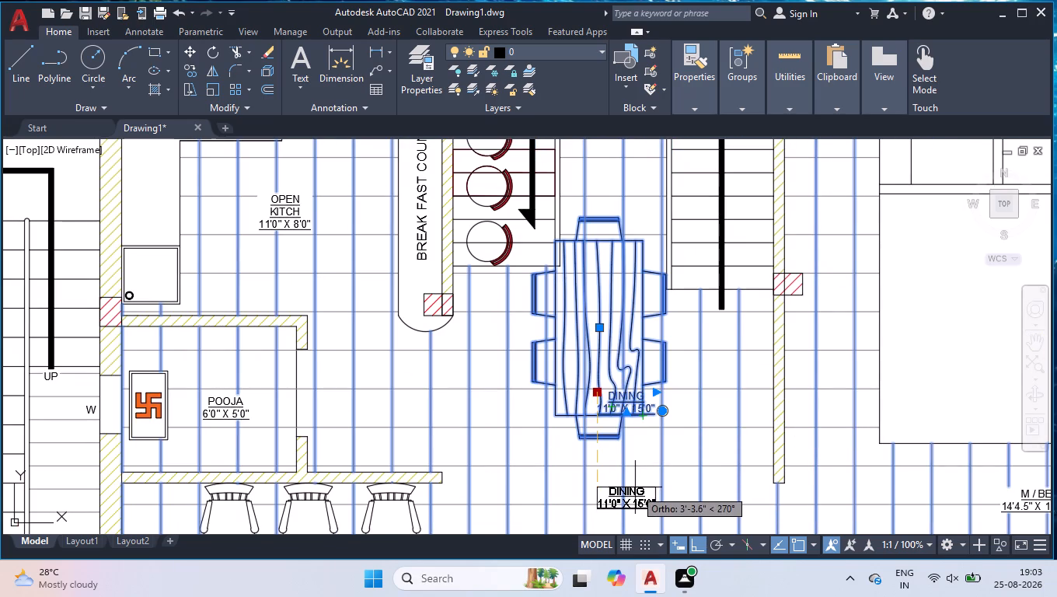
scroll(635, 480, "down", 3)
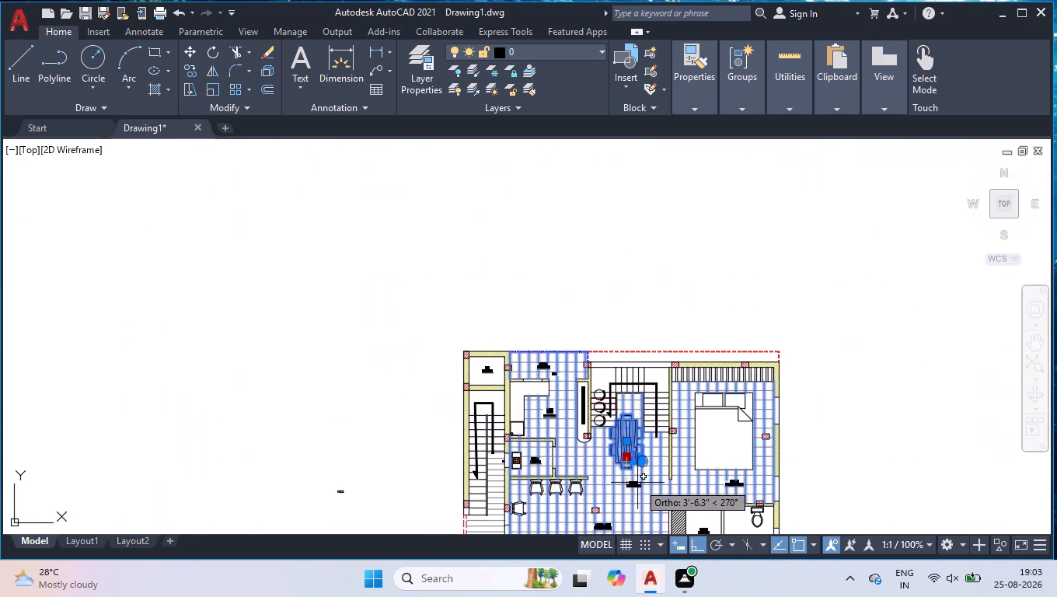
scroll(641, 493, "up", 4)
left_click(570, 420)
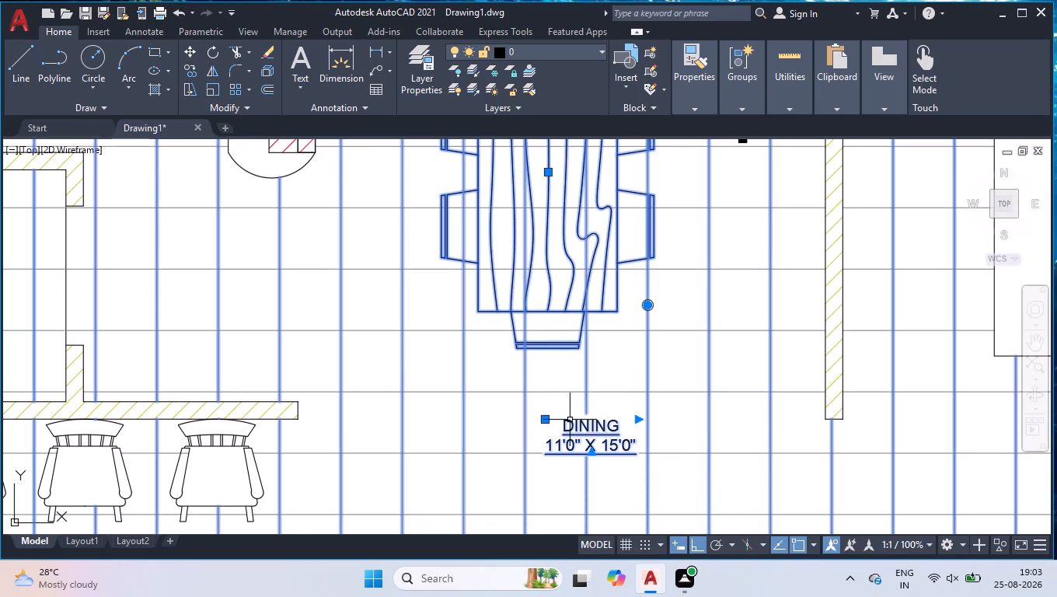
left_click(723, 260, "shift")
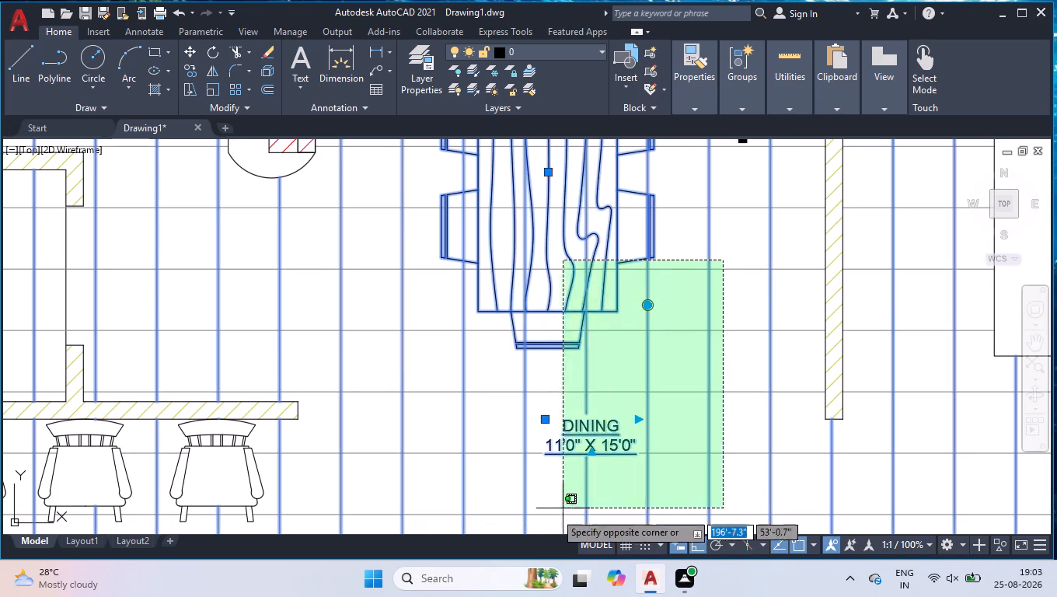
left_click(444, 477, "shift")
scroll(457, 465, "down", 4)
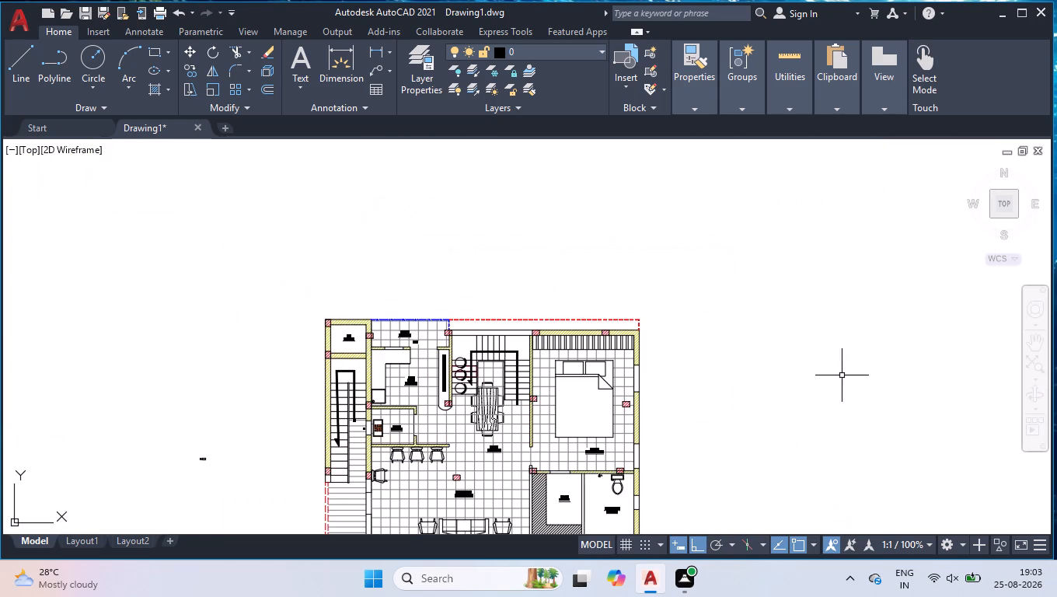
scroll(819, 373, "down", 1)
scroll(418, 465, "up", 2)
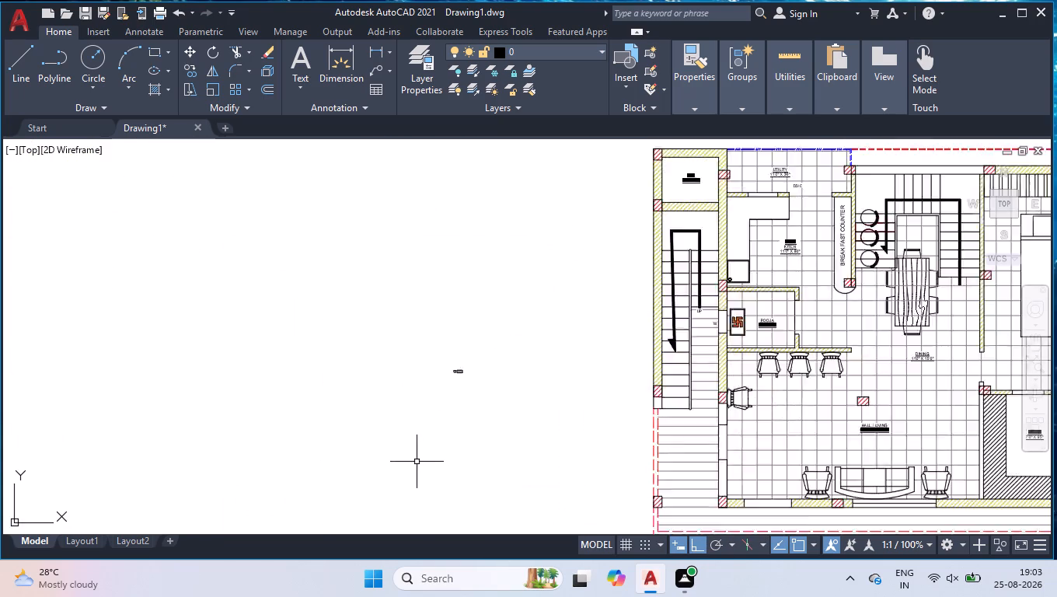
Delete the small stray object lying in the empty space beside the floor plan.
scroll(417, 462, "up", 1)
scroll(470, 329, "up", 2)
left_click_drag(571, 246, 553, 263)
left_click(419, 319)
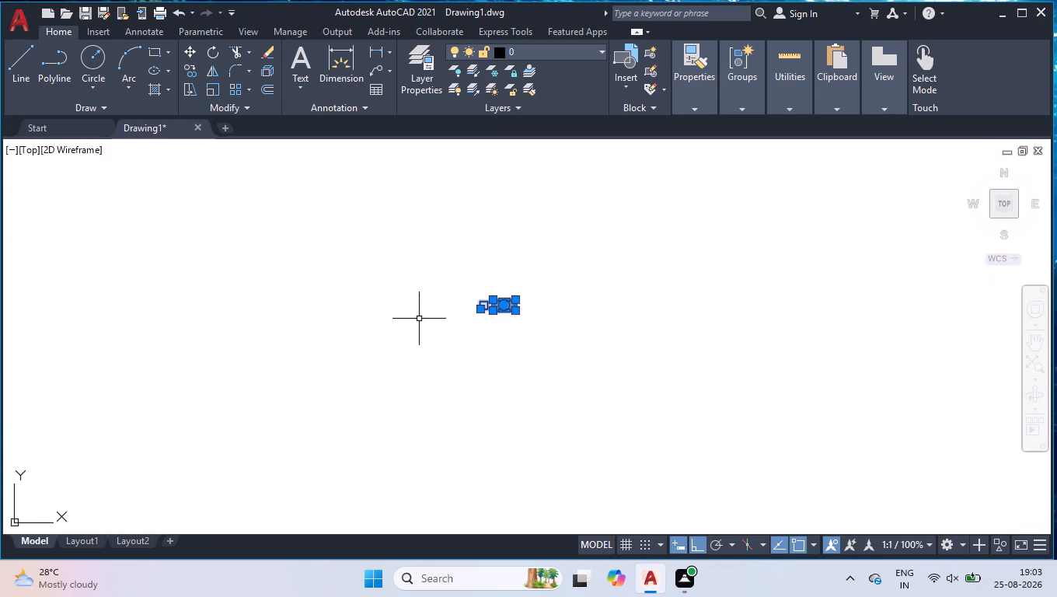
key("Delete")
Maximise the drawing area with the clean-screen display and bring the whole floor plan back in Top view.
key("ctrl+0")
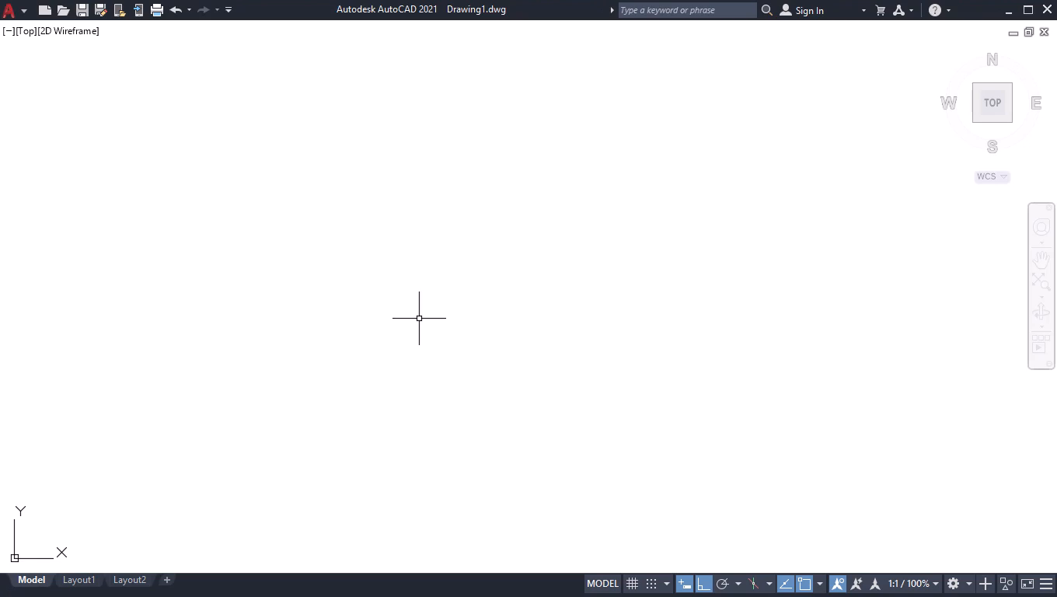
left_click(998, 106)
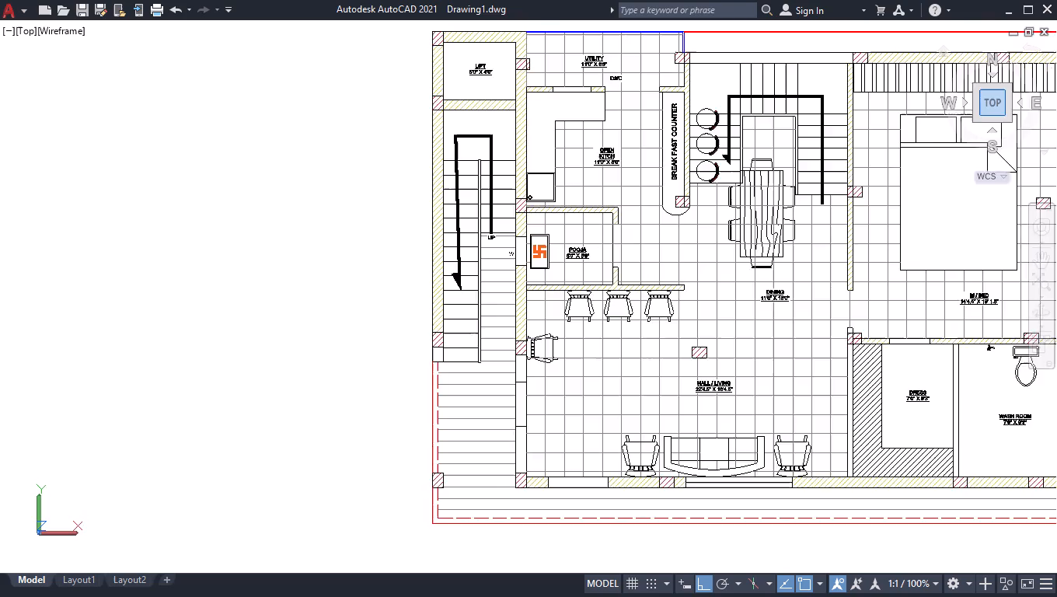
Draw two vertical 9" jamb lines across the staircase's outer wall, marking a window opening near the breakfast counter column.
scroll(758, 304, "up", 1)
scroll(758, 303, "down", 1)
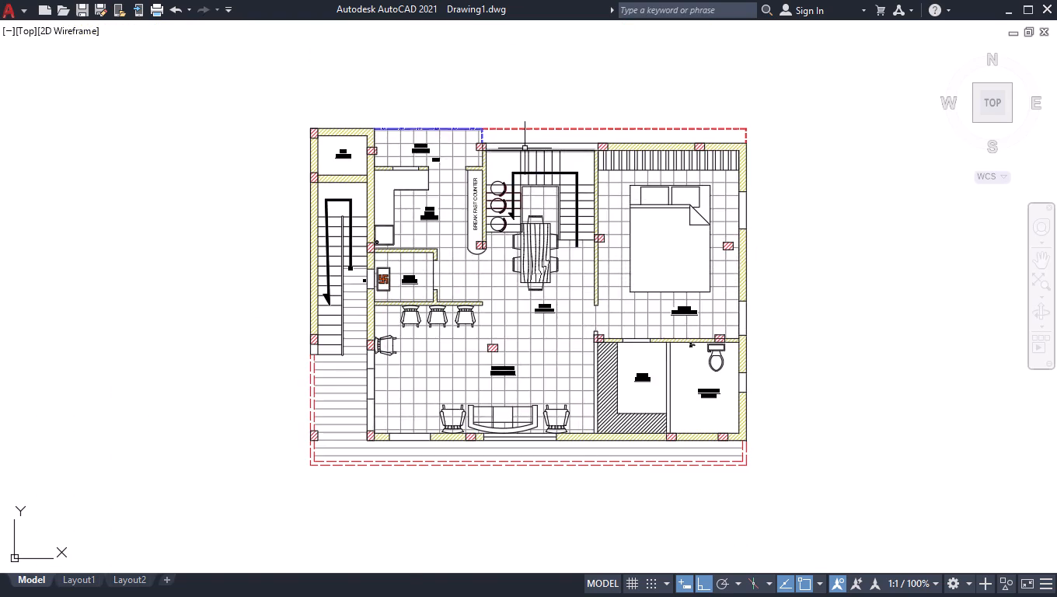
scroll(525, 148, "up", 4)
key("l")
key("Return")
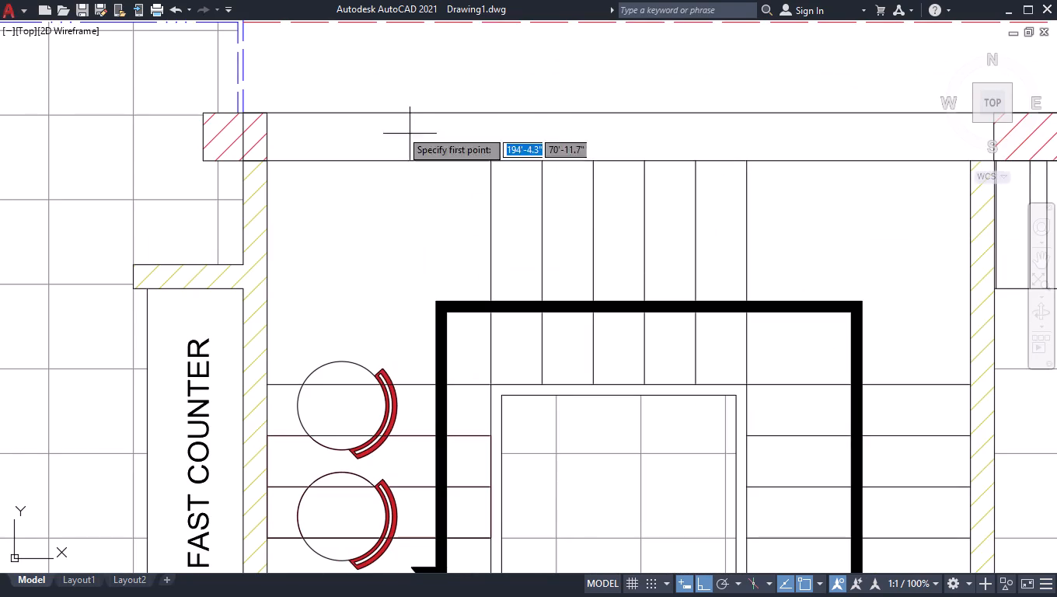
left_click(314, 120)
left_click(316, 159)
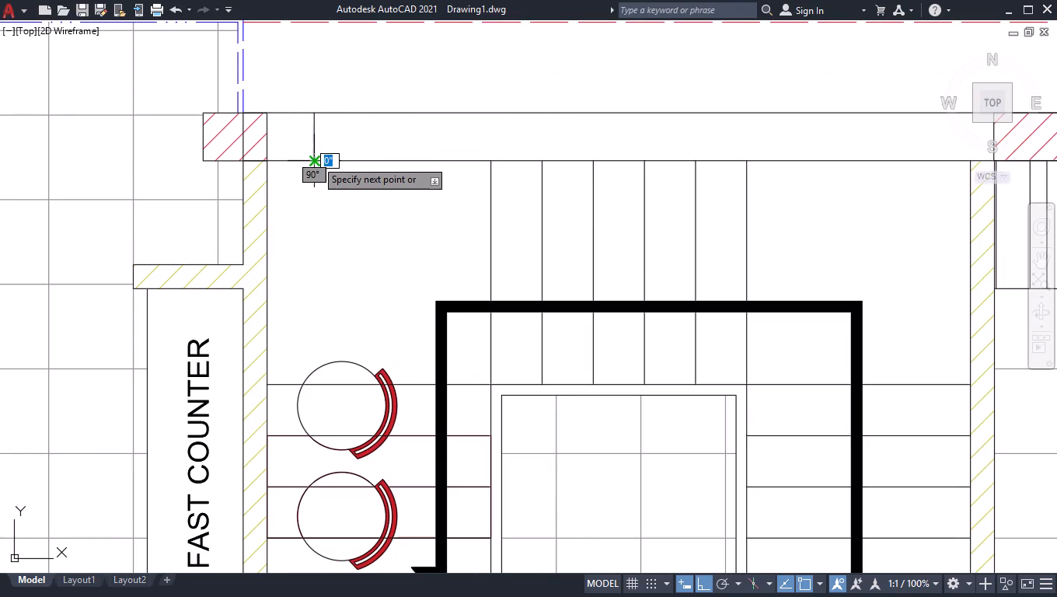
key("space")
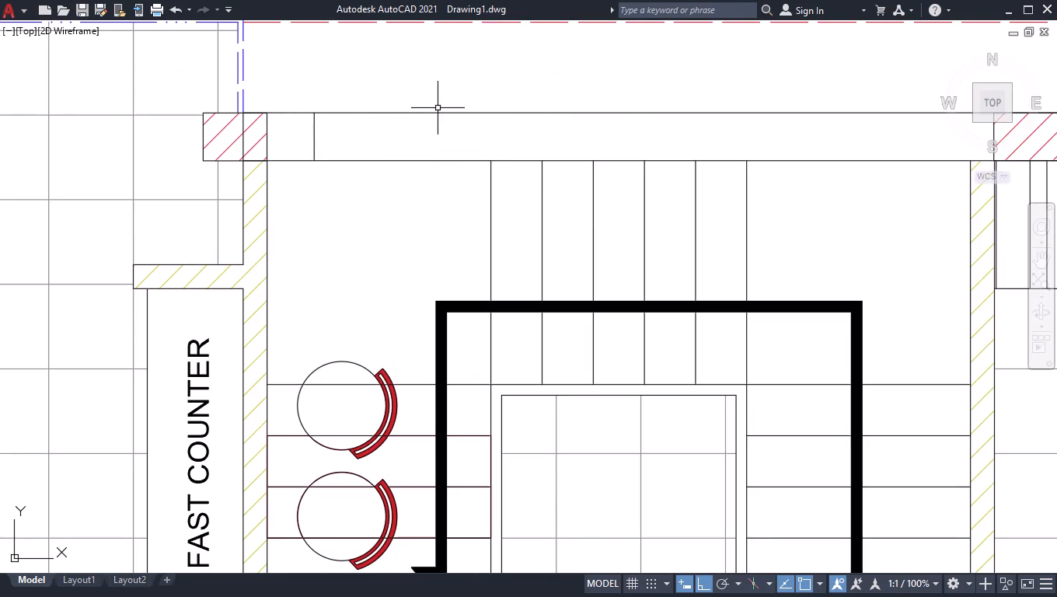
key("space")
left_click(438, 112)
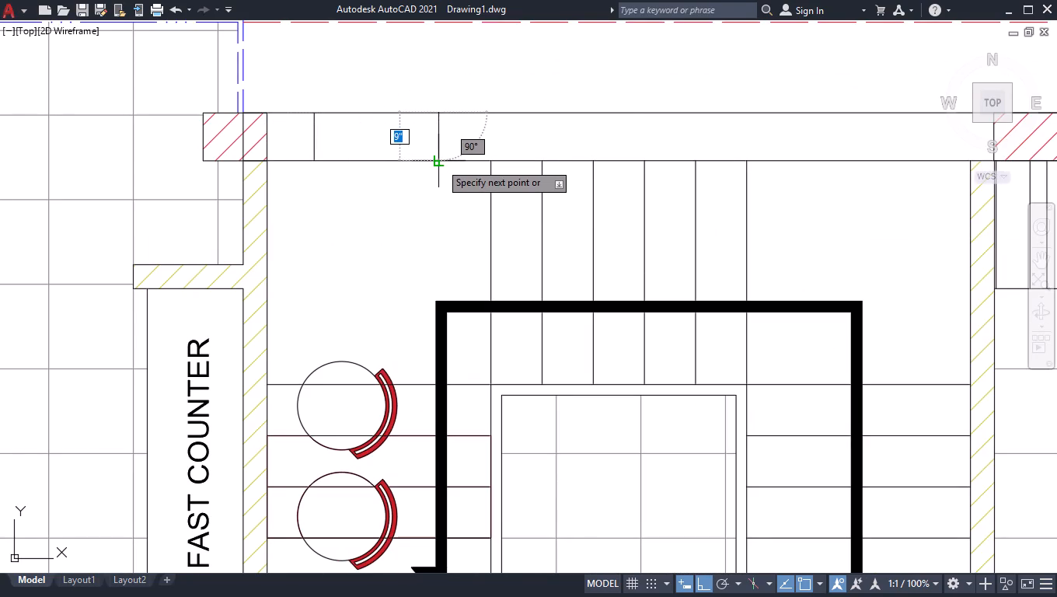
left_click(441, 162)
key("space")
Draw two more vertical 9" jamb lines across the same wall, marking a second window opening near the bedroom-side column.
key("space")
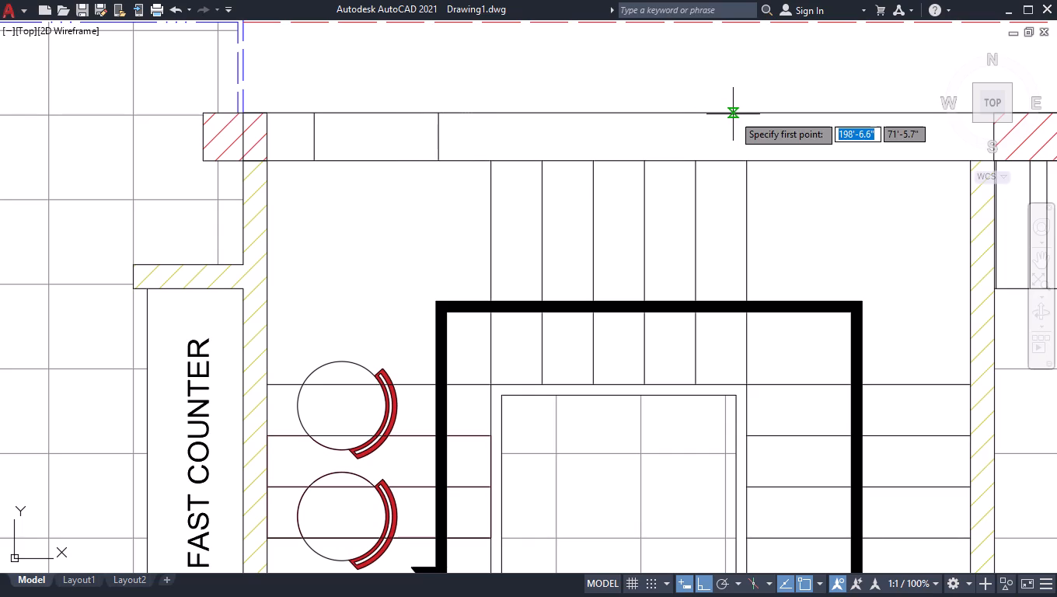
left_click(733, 114)
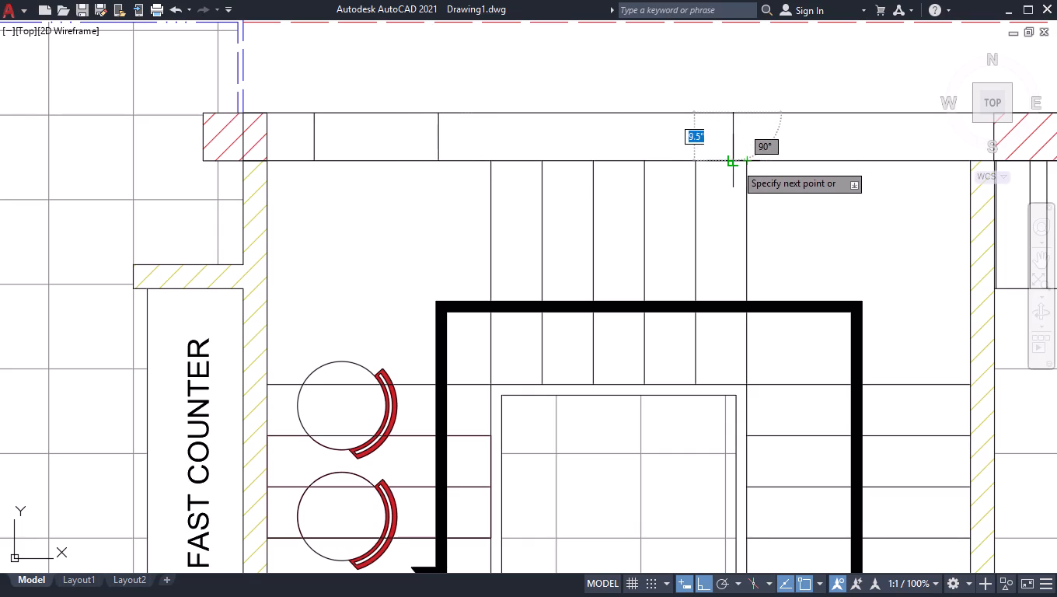
left_click(732, 159)
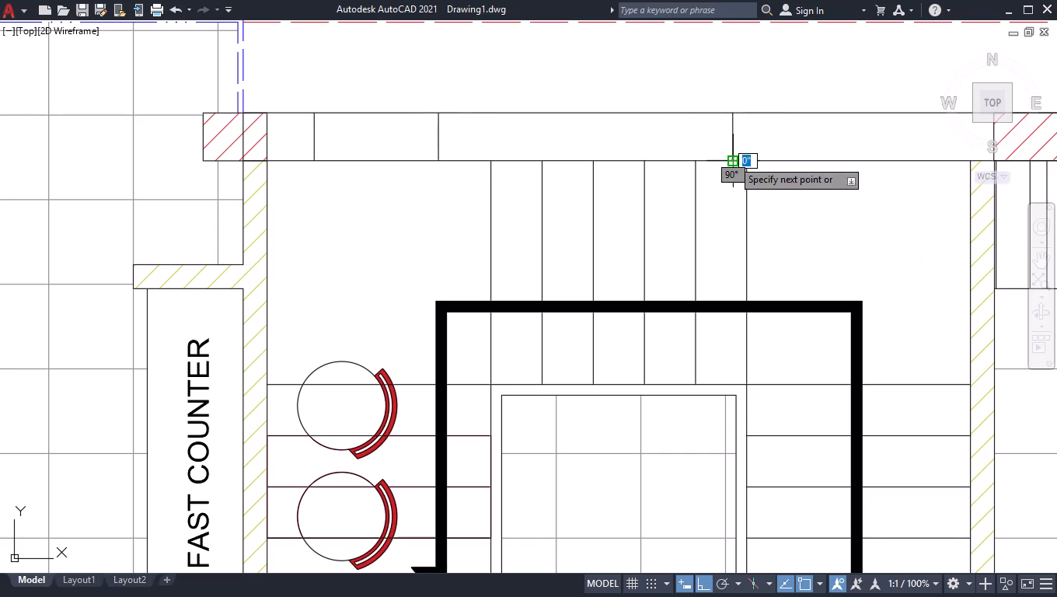
key("space")
scroll(728, 152, "down", 2)
scroll(835, 145, "up", 2)
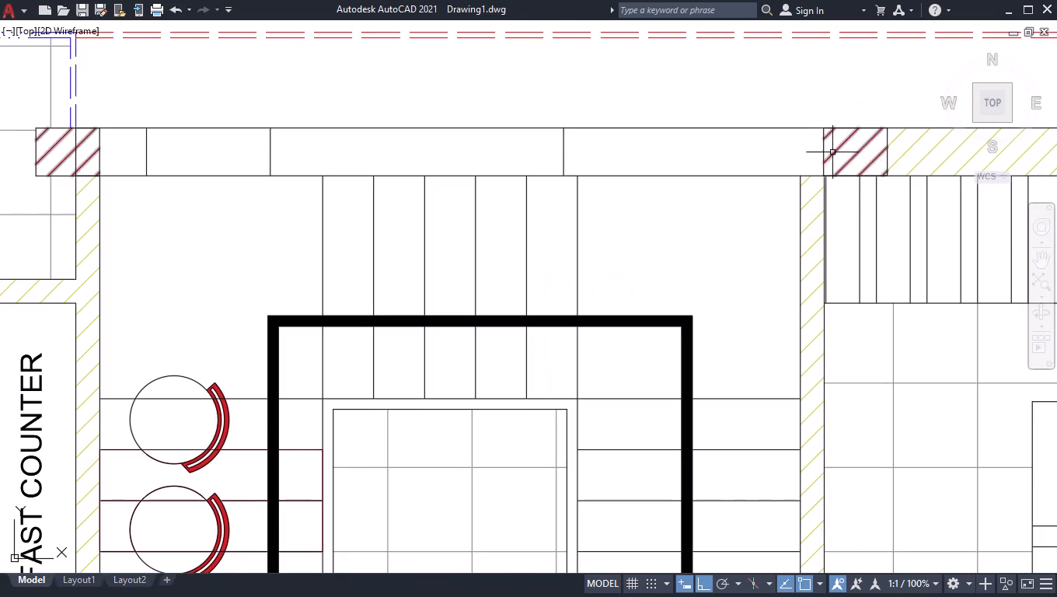
key("space")
left_click(734, 130)
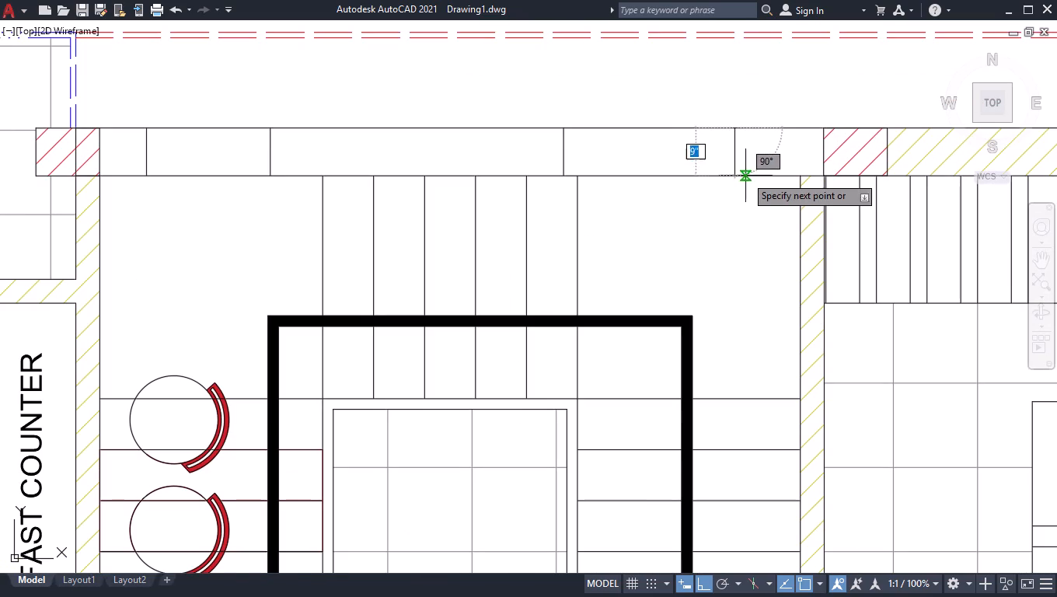
left_click(737, 176)
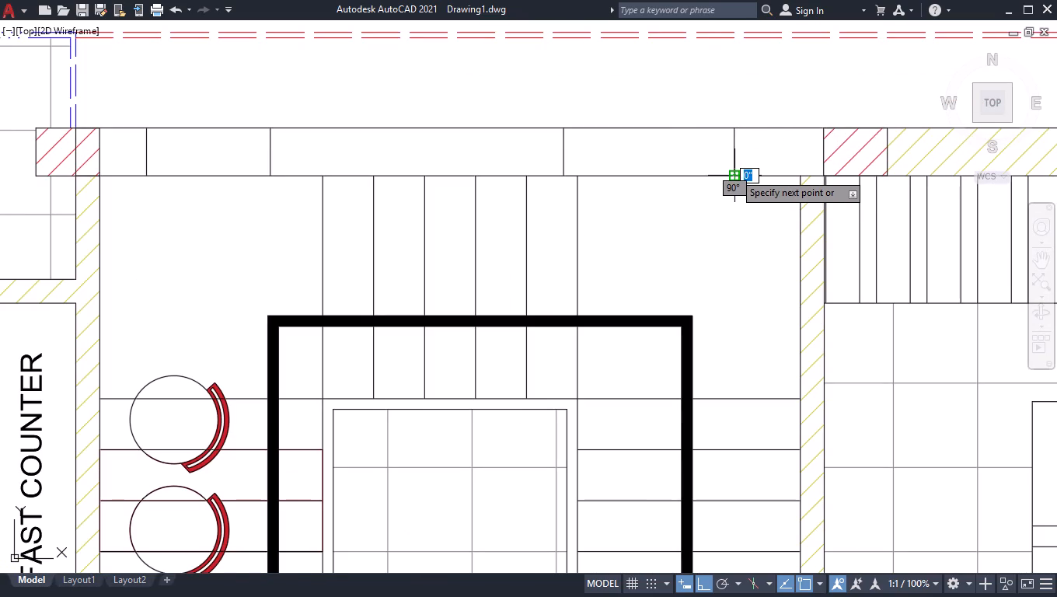
key("space")
Draw a horizontal centre line from jamb to jamb in each of the two new window openings in the staircase wall.
scroll(734, 169, "down", 2)
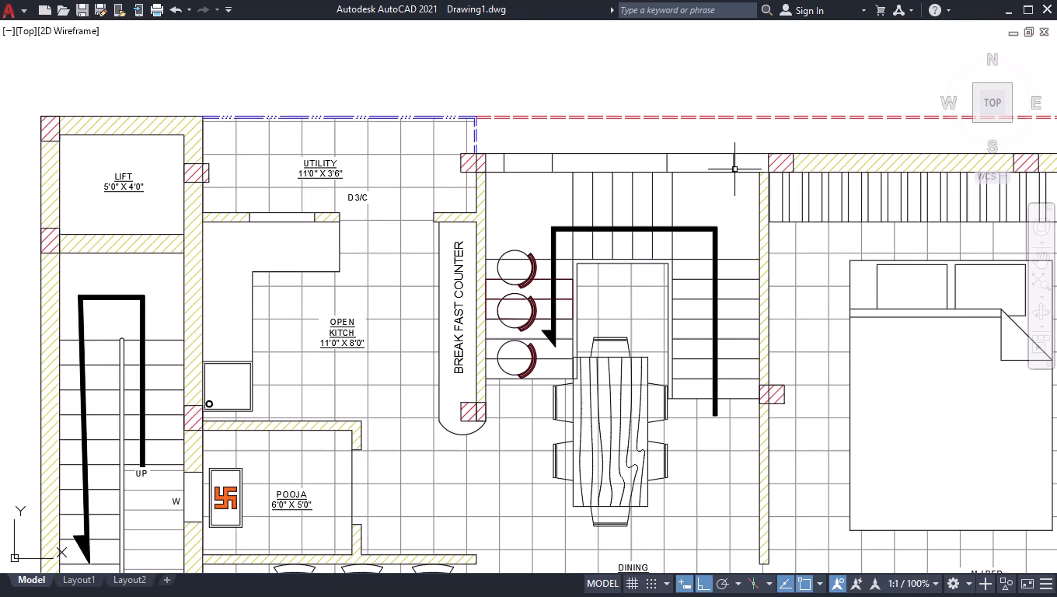
scroll(734, 169, "down", 2)
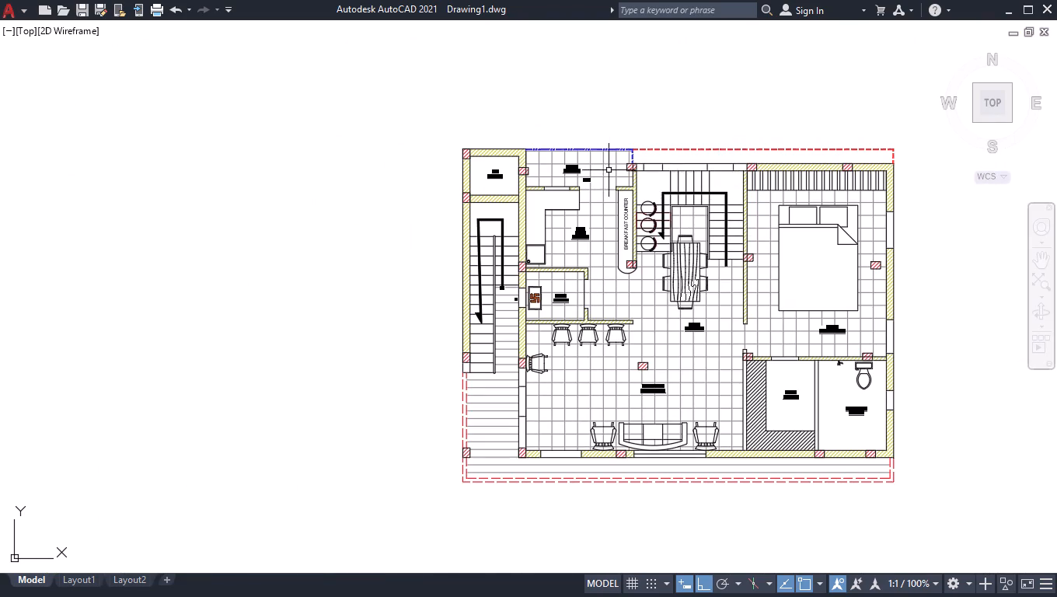
scroll(662, 159, "up", 4)
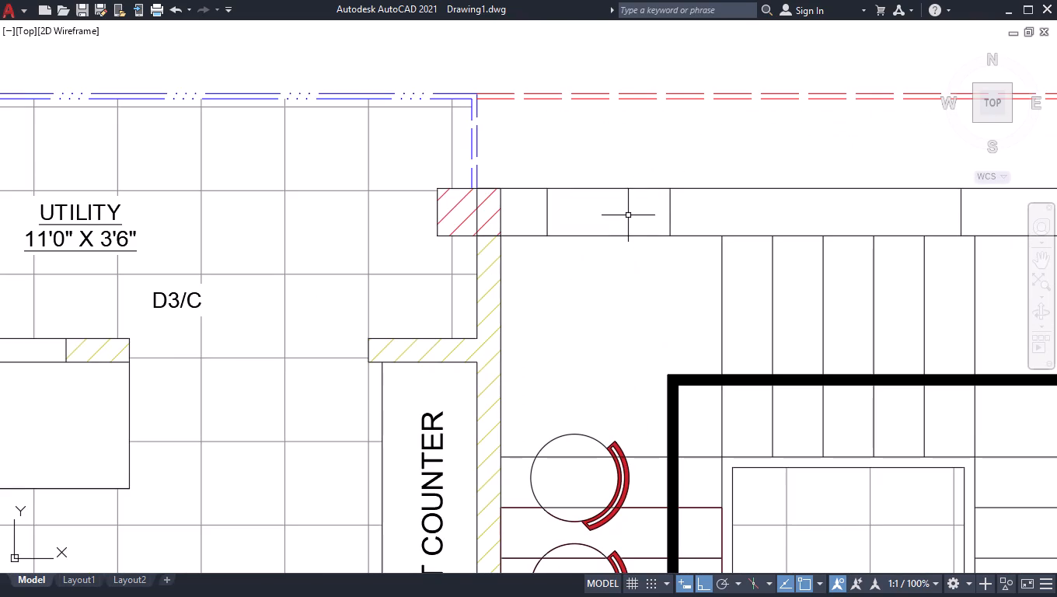
key("l")
key("Return")
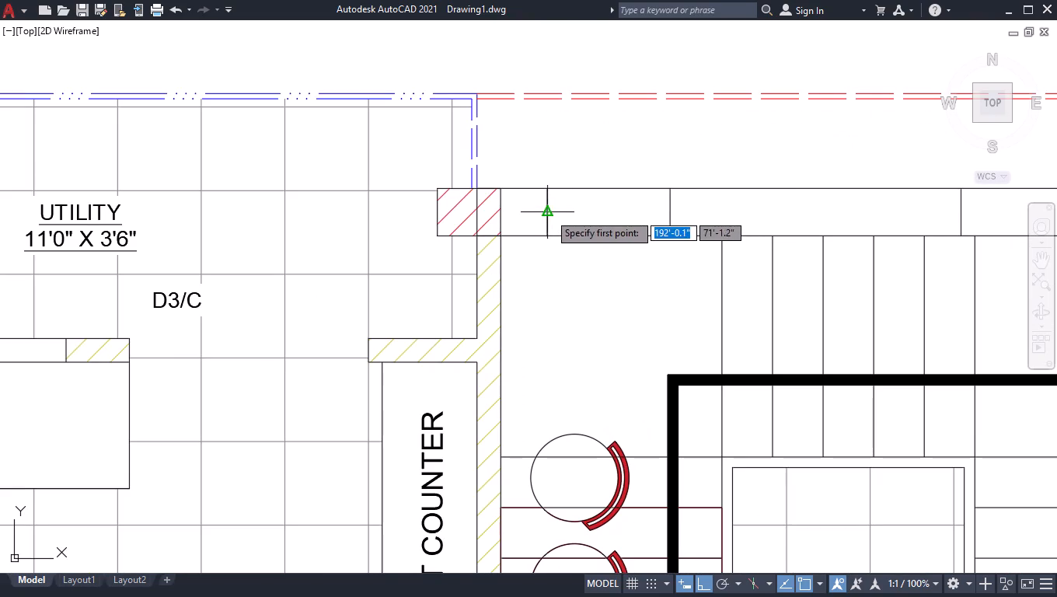
left_click(549, 213)
left_click(673, 206)
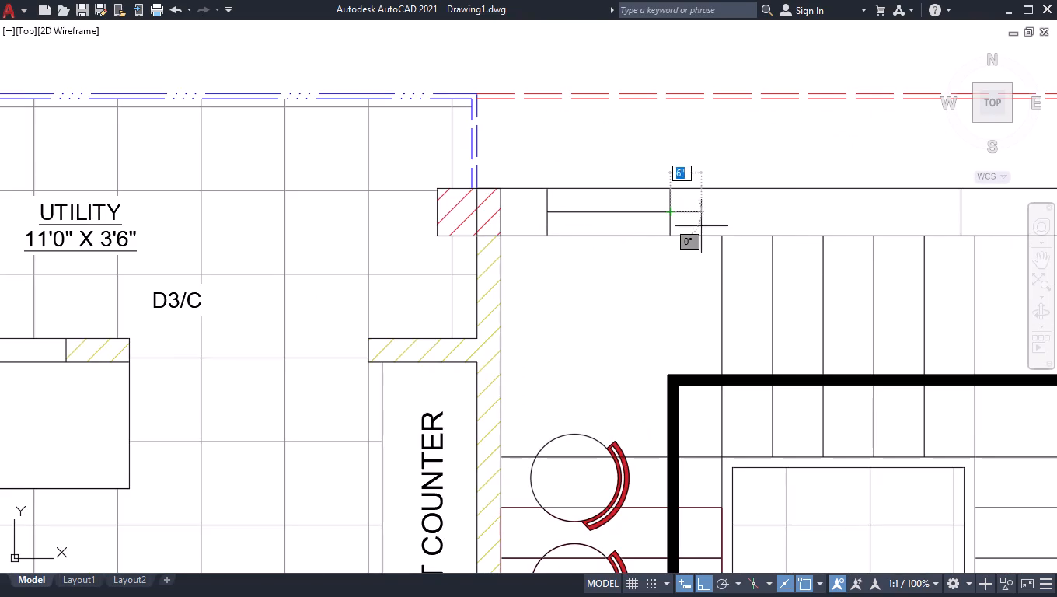
scroll(685, 184, "down", 2)
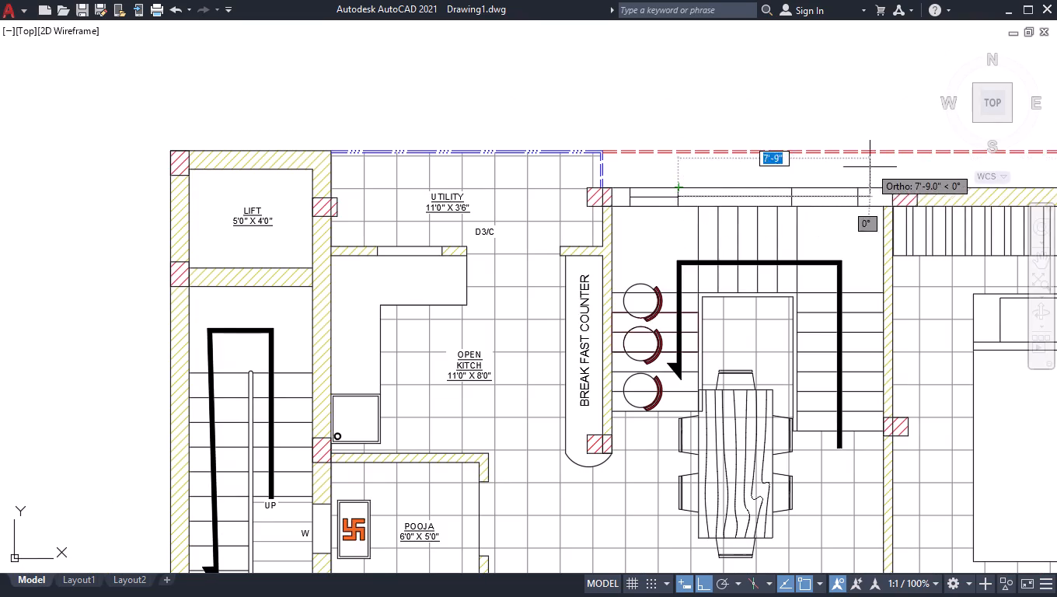
scroll(870, 168, "up", 2)
key("space")
key("space")
left_click_drag(671, 239, 682, 240)
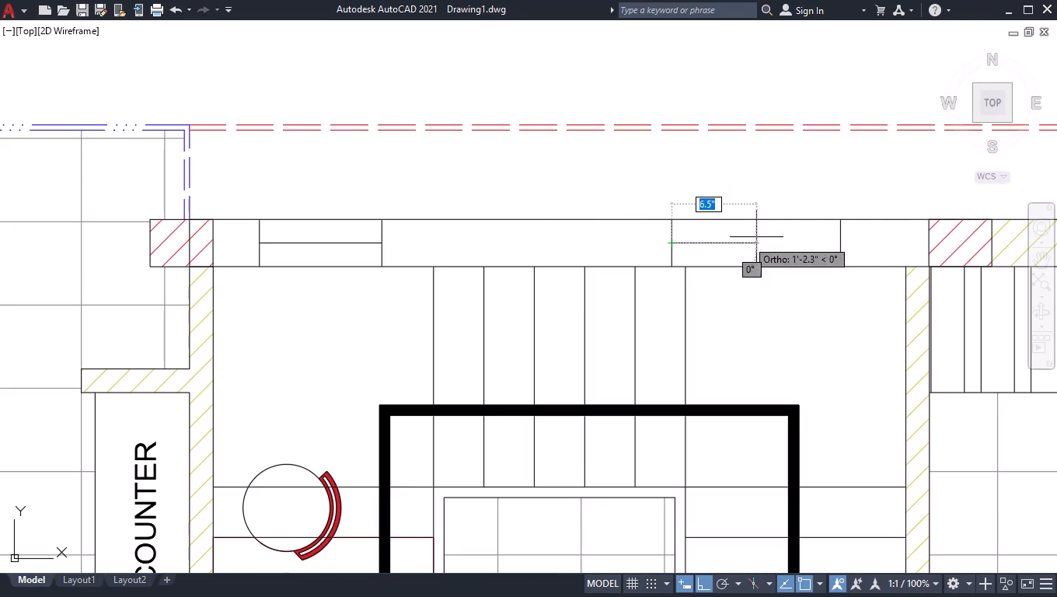
left_click(839, 243)
key("space")
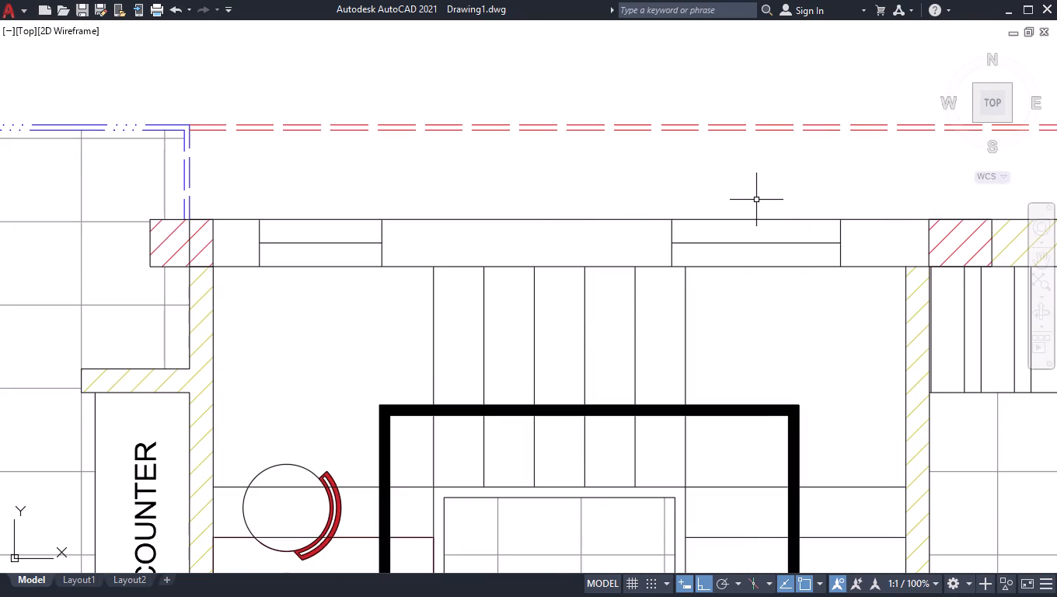
Draw a vertical 2' centre line between the jambs of the pooja room window labelled W.
scroll(755, 199, "down", 4)
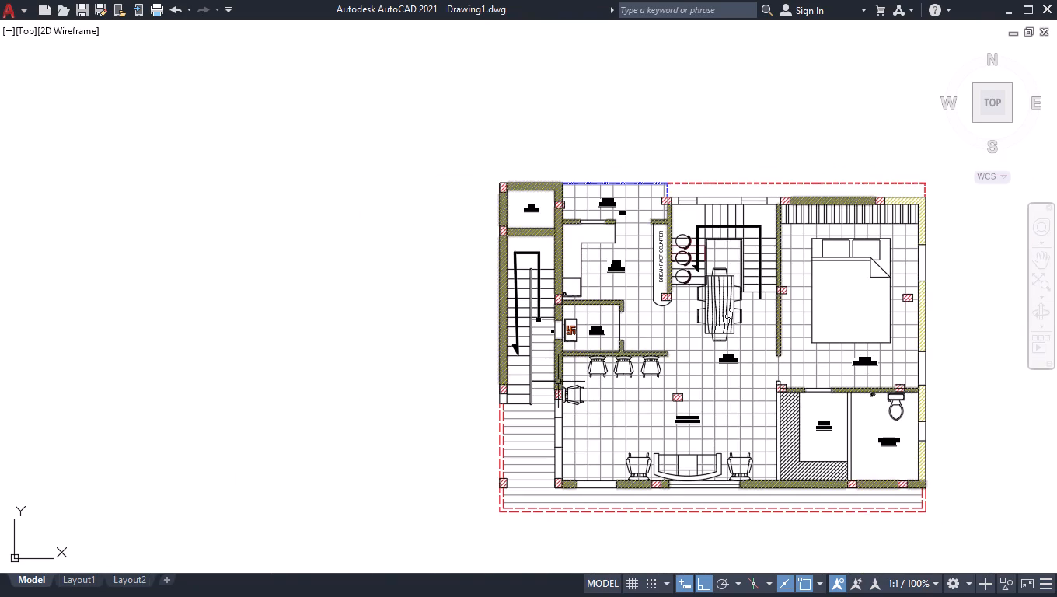
scroll(558, 342, "up", 4)
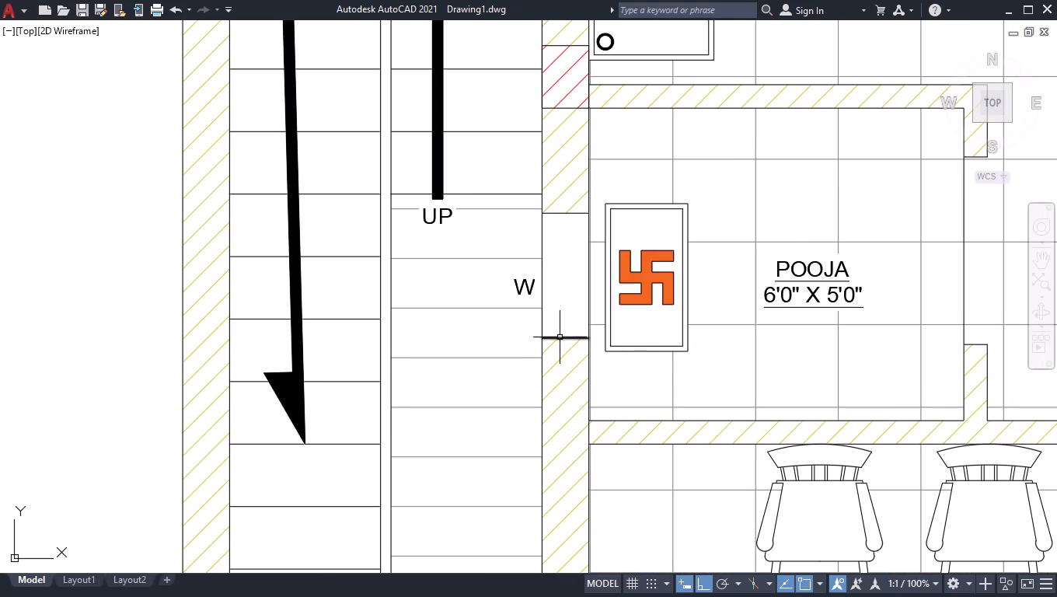
key("space")
left_click(570, 336)
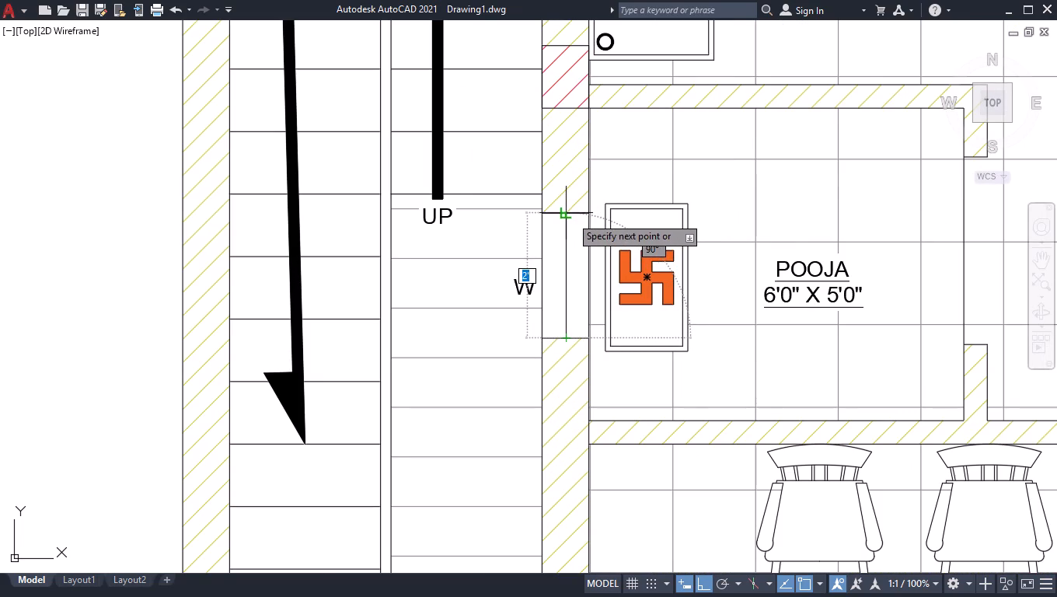
left_click(570, 216)
key("space")
Draw a jamb line across the hall's stair-side wall below the armchair column and a centre line about 1'-5.3" down to the existing opening line.
scroll(606, 242, "down", 2)
key("space")
scroll(607, 246, "down", 2)
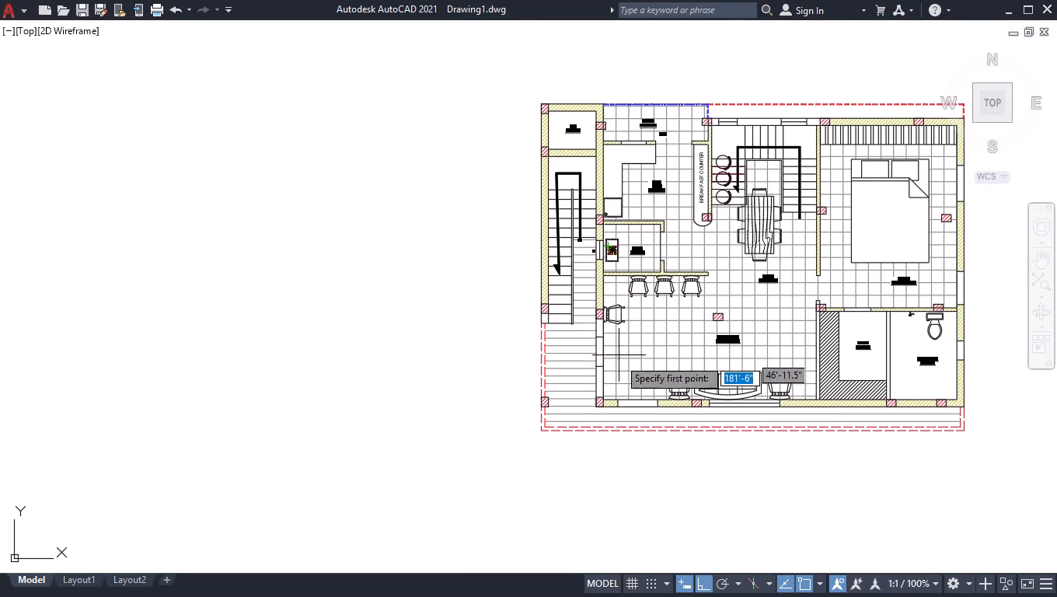
scroll(598, 312, "up", 2)
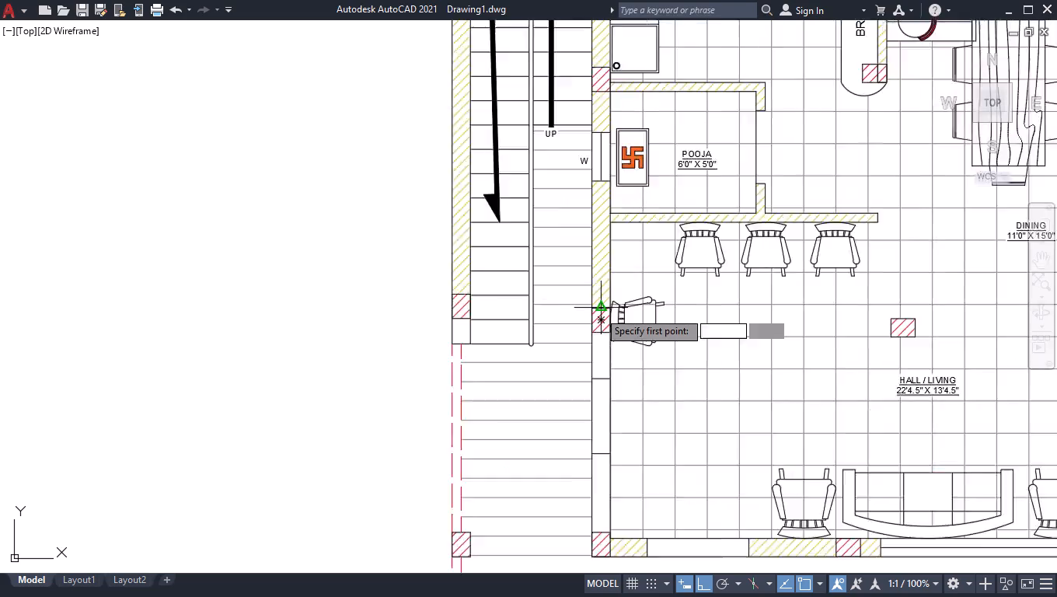
scroll(598, 311, "up", 1)
scroll(616, 423, "up", 3)
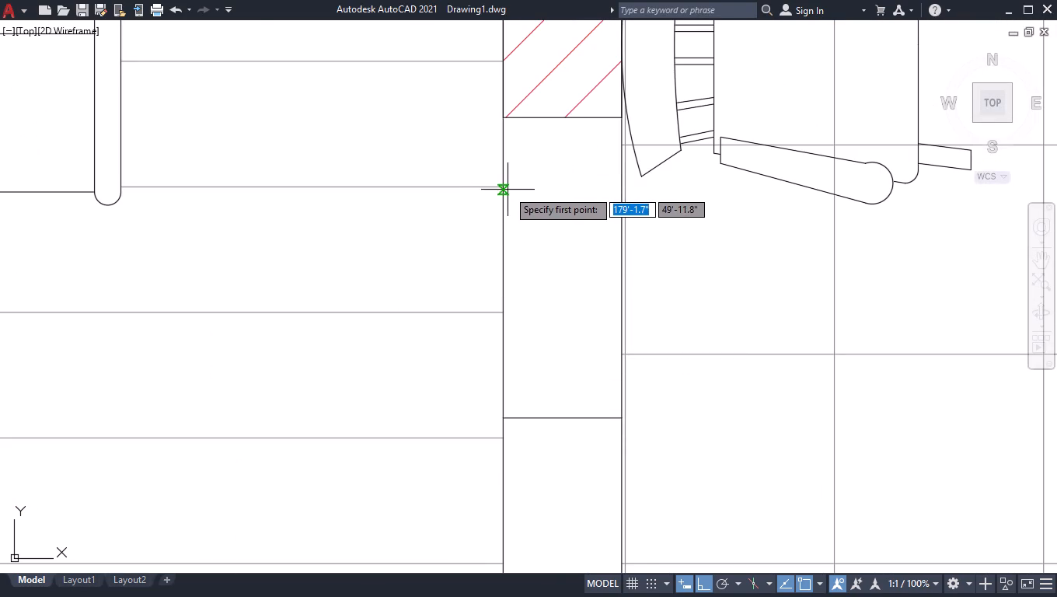
left_click(508, 190)
left_click(624, 191)
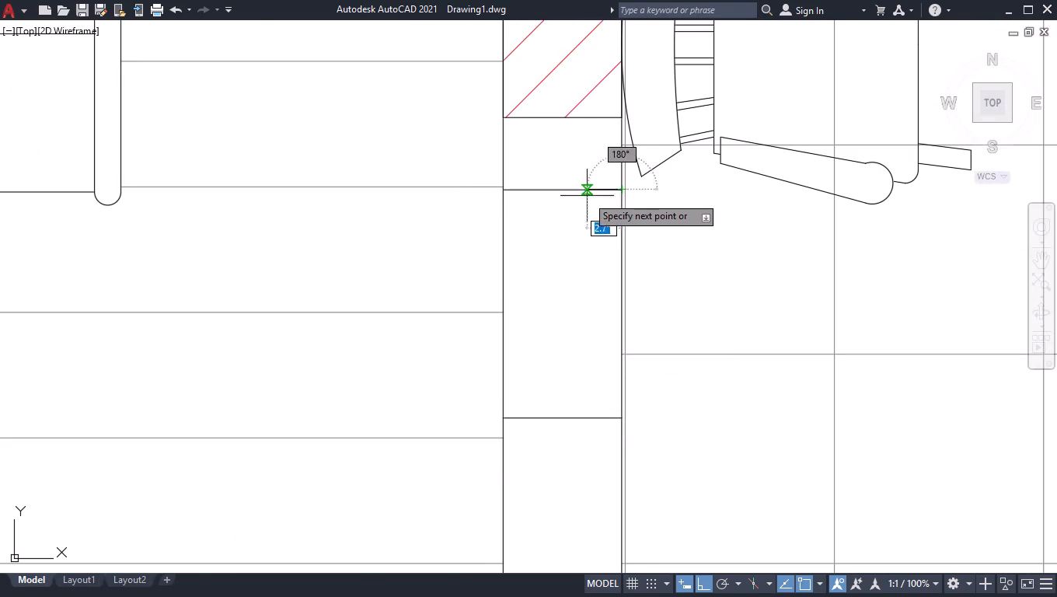
key("space")
key("space")
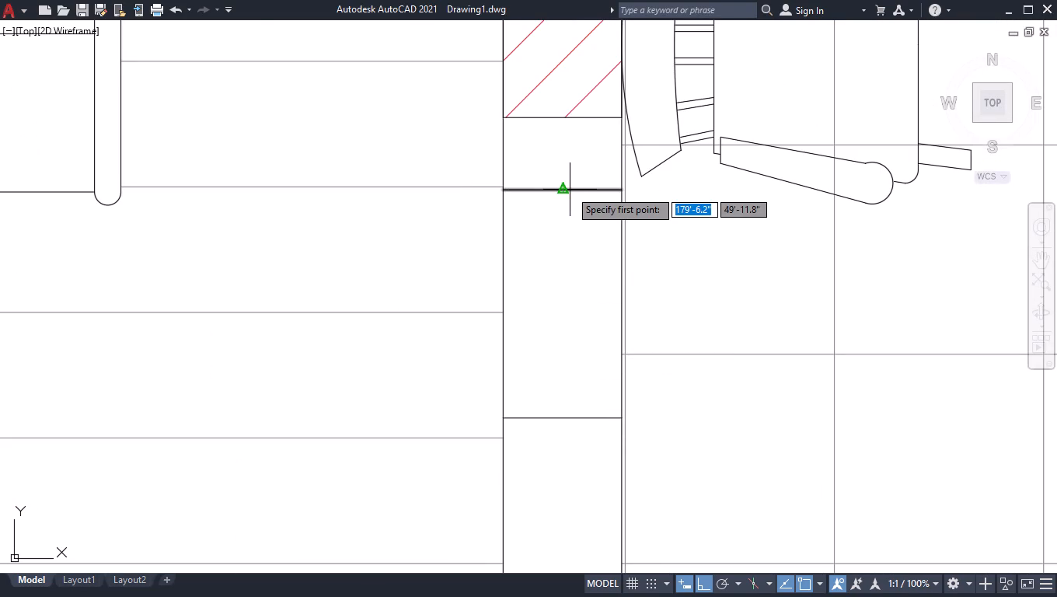
left_click(567, 193)
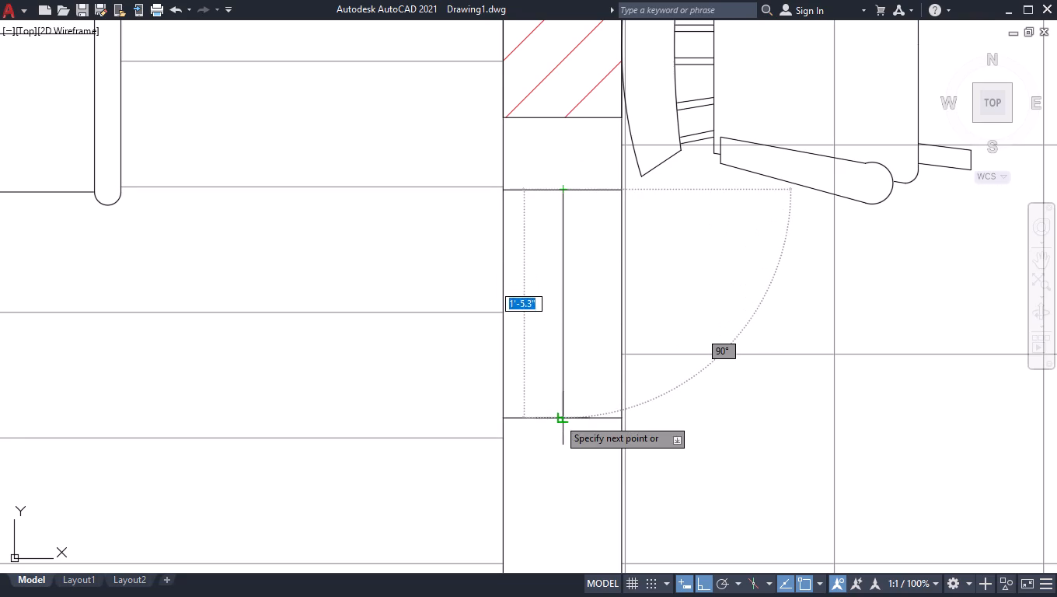
left_click(558, 418)
key("space")
Draw a jamb line across the same wall just above the corner column and a vertical centre line up to the existing opening line.
scroll(586, 346, "down", 4)
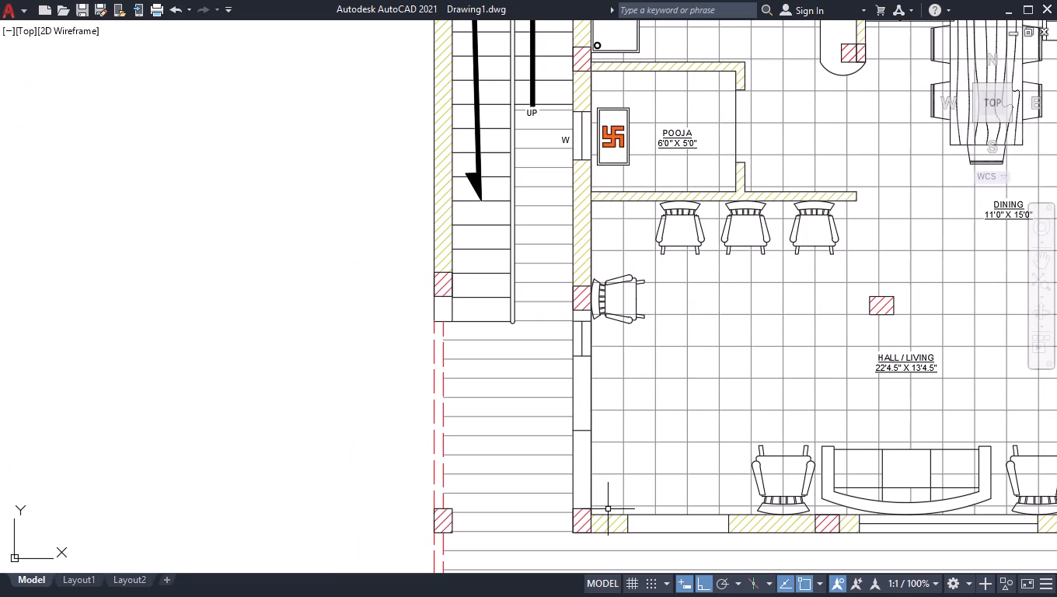
scroll(587, 539, "up", 3)
key("space")
left_click(534, 368)
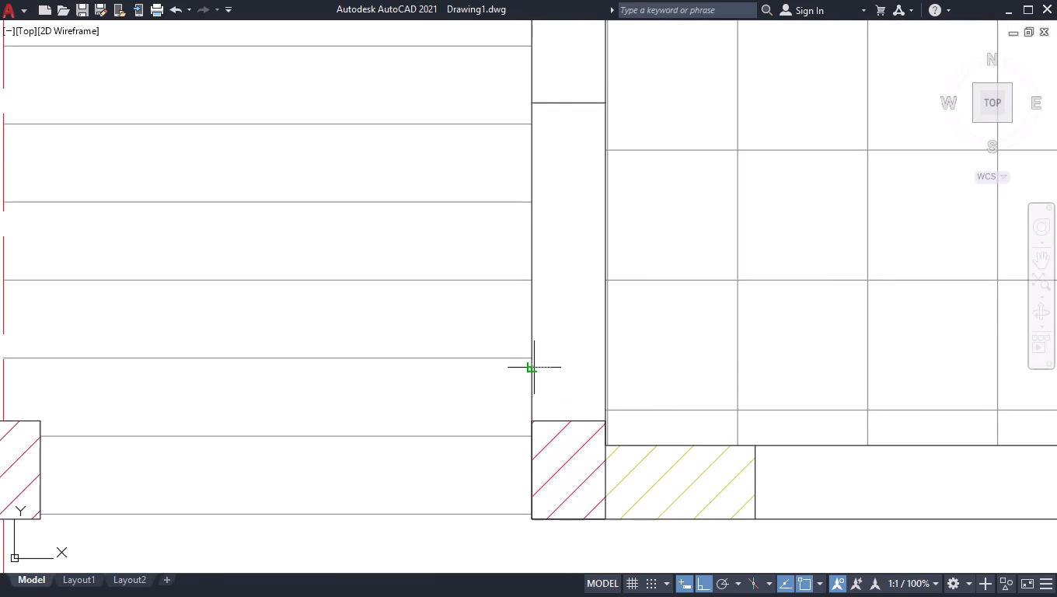
left_click(606, 365)
key("space")
key("space")
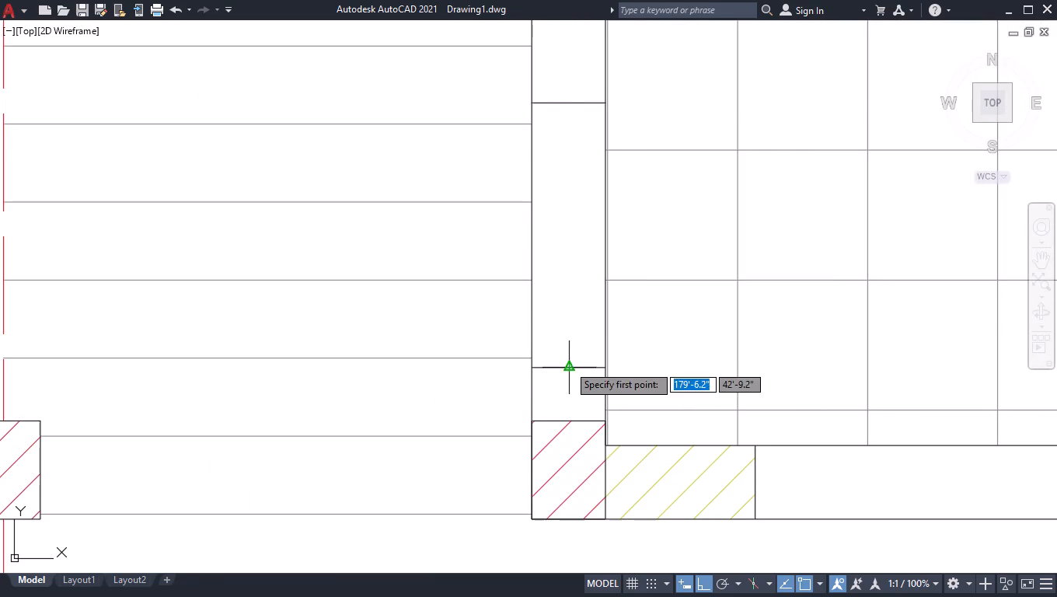
left_click(568, 365)
left_click(569, 107)
key("space")
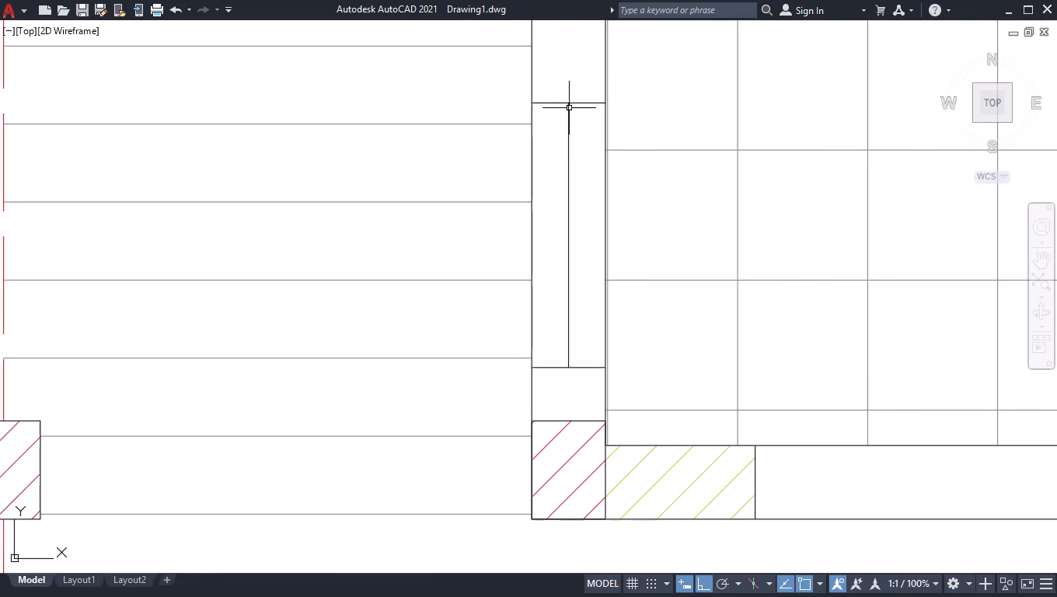
Draw a vertical centre line from jamb to jamb in the master bedroom's outer-wall window beside the bed's pillows.
scroll(571, 143, "down", 4)
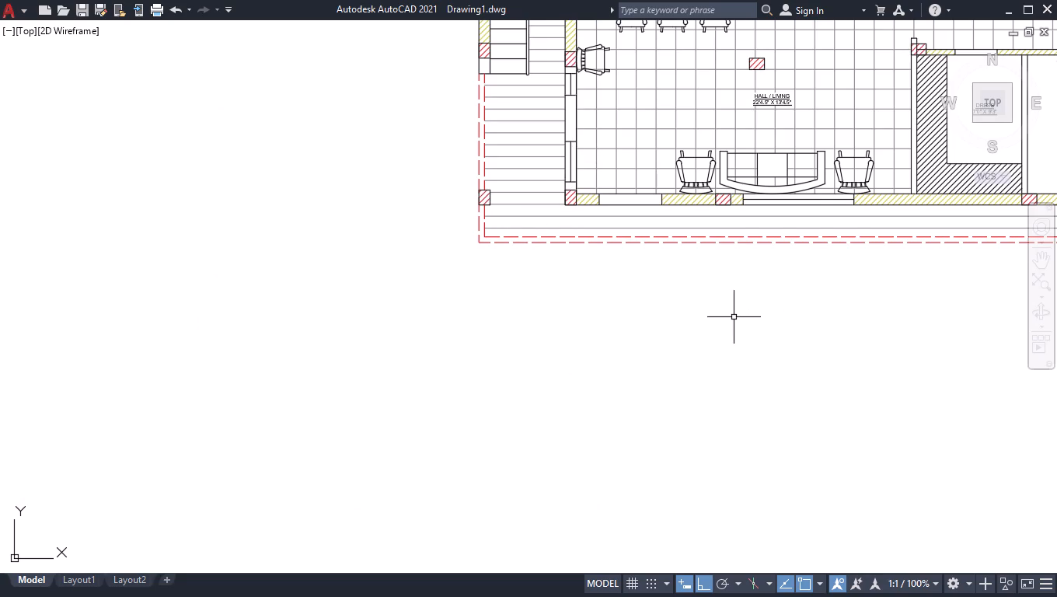
scroll(752, 227, "down", 1)
scroll(805, 201, "up", 2)
scroll(626, 330, "down", 2)
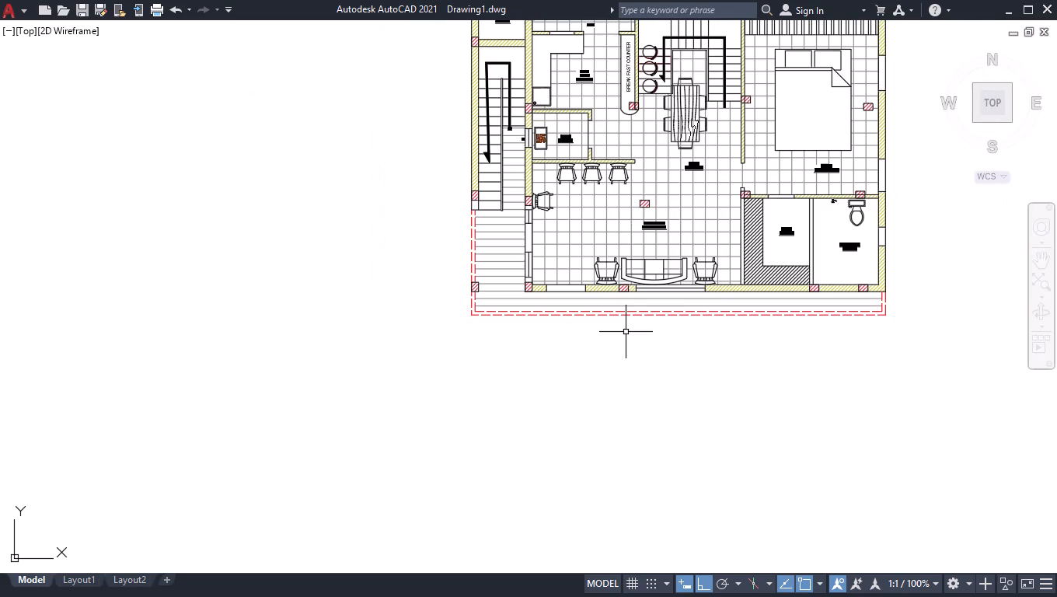
scroll(626, 332, "down", 1)
scroll(826, 190, "up", 2)
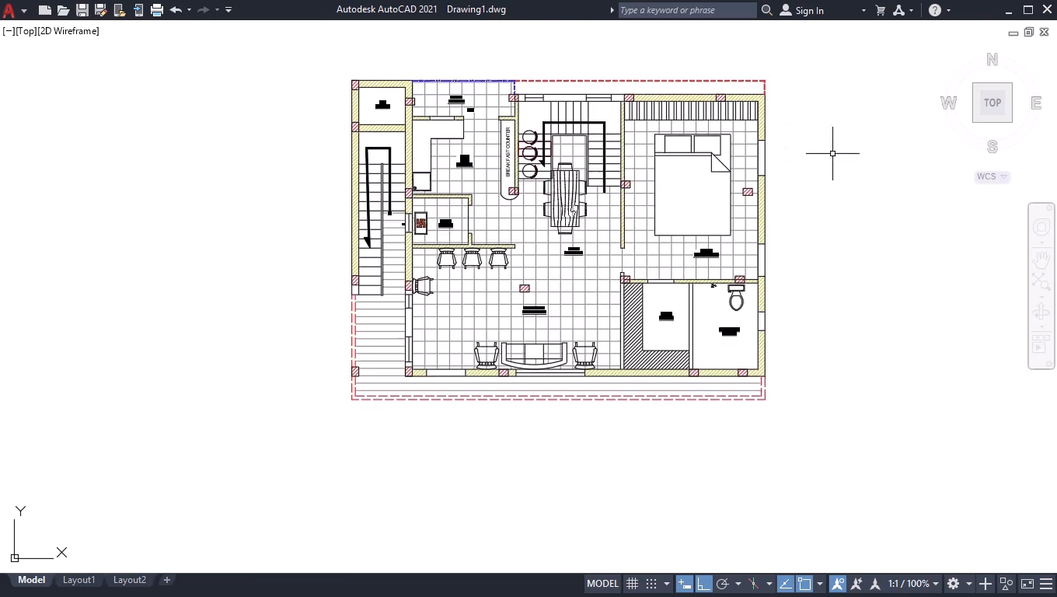
scroll(832, 152, "up", 1)
scroll(676, 164, "up", 1)
key("space")
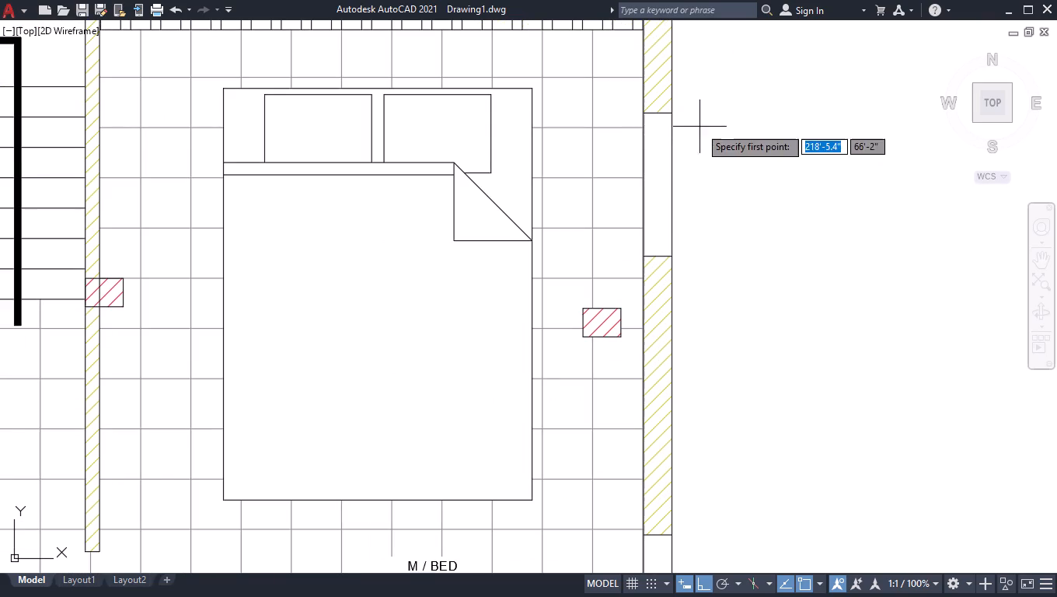
scroll(625, 90, "up", 3)
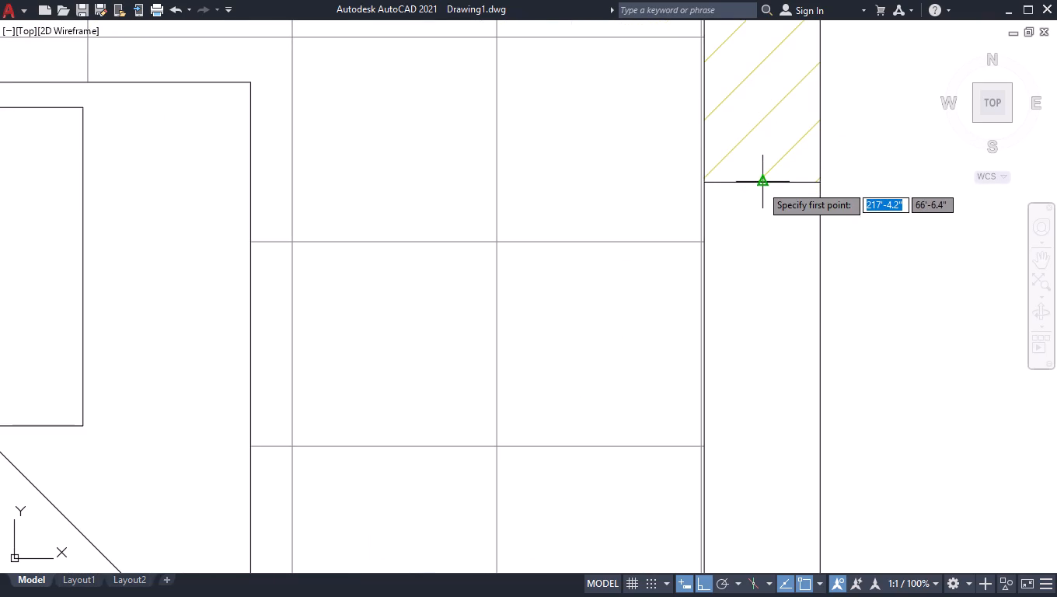
left_click(761, 185)
scroll(768, 388, "down", 2)
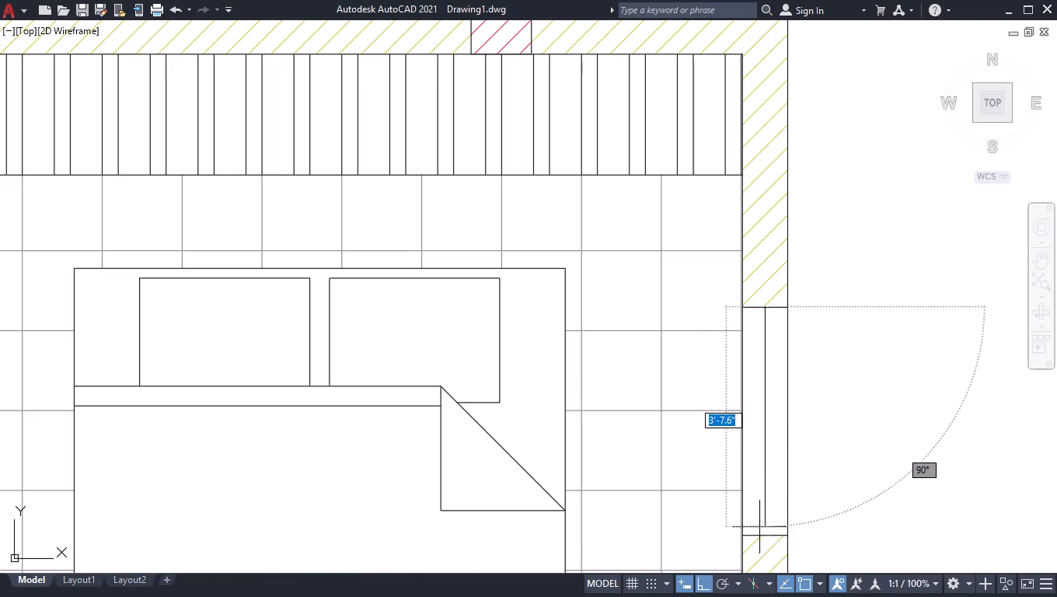
left_click(766, 535)
key("space")
Draw a vertical centre line between the jambs of the wash room window in the outer wall.
scroll(850, 396, "down", 4)
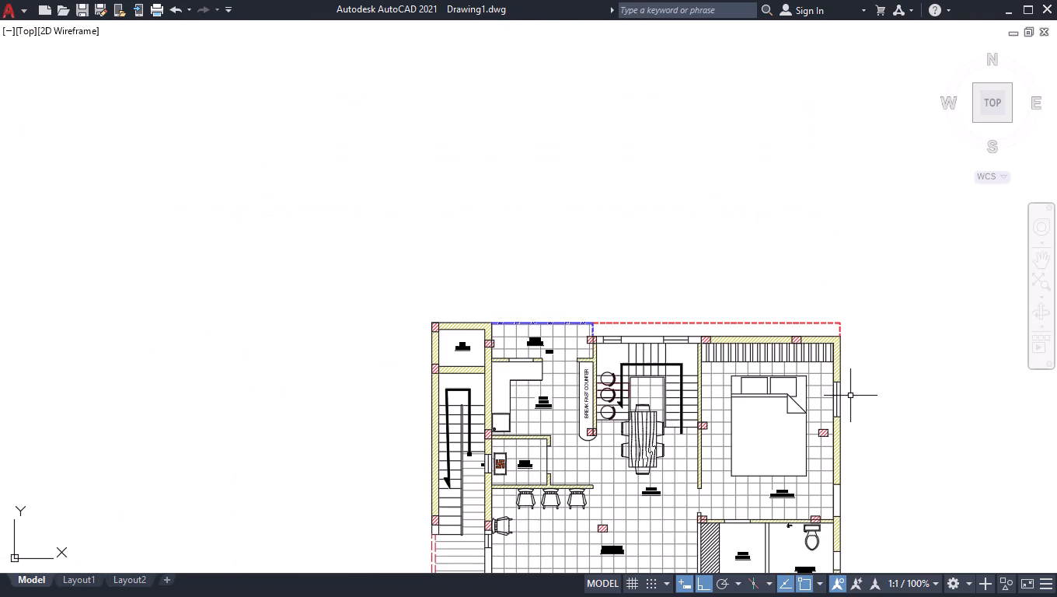
scroll(863, 449, "down", 2)
scroll(863, 490, "up", 4)
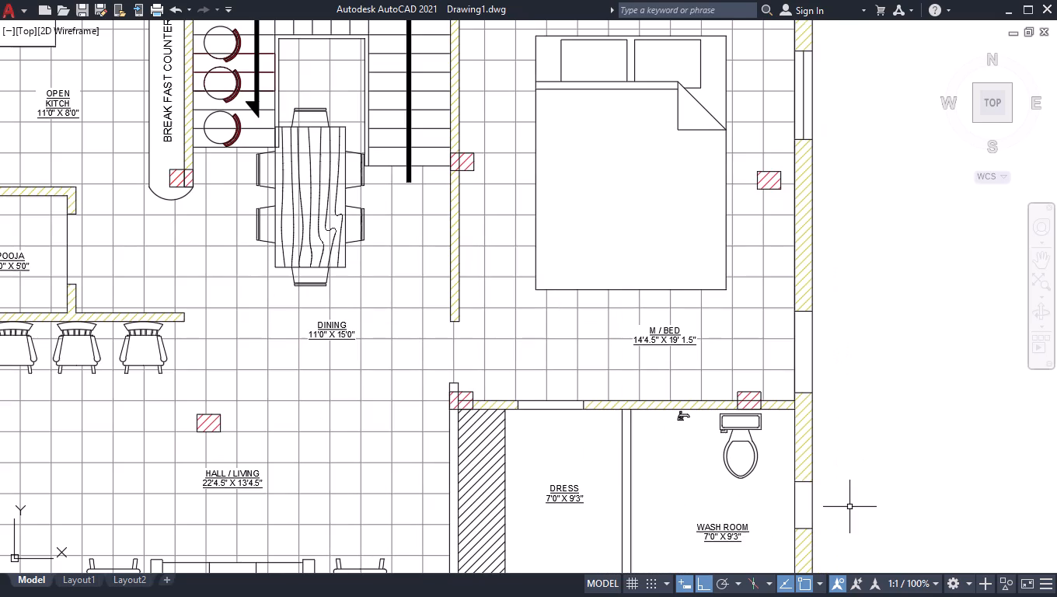
key("space")
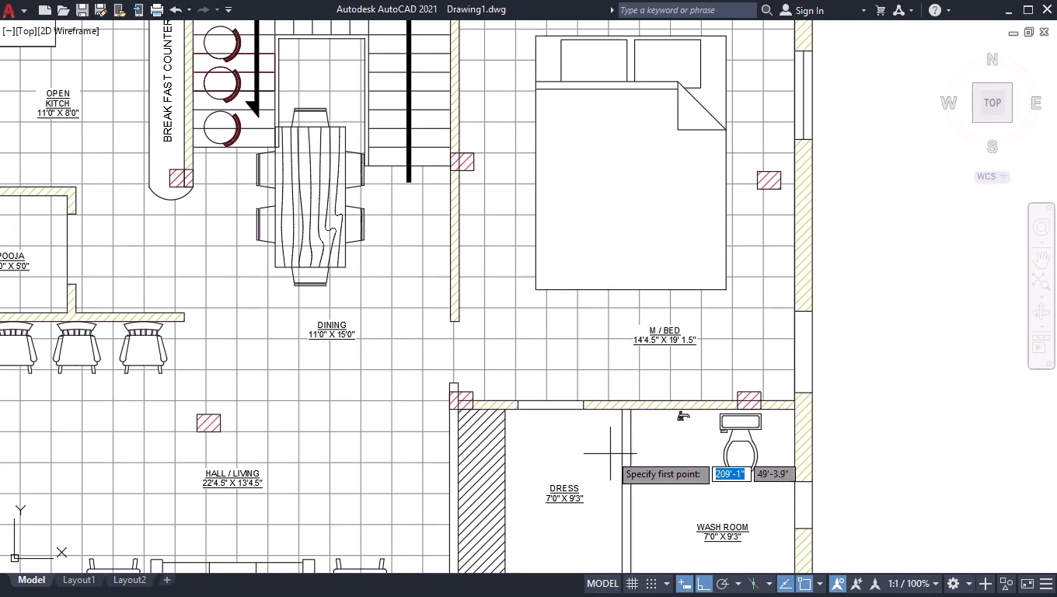
scroll(809, 538, "up", 3)
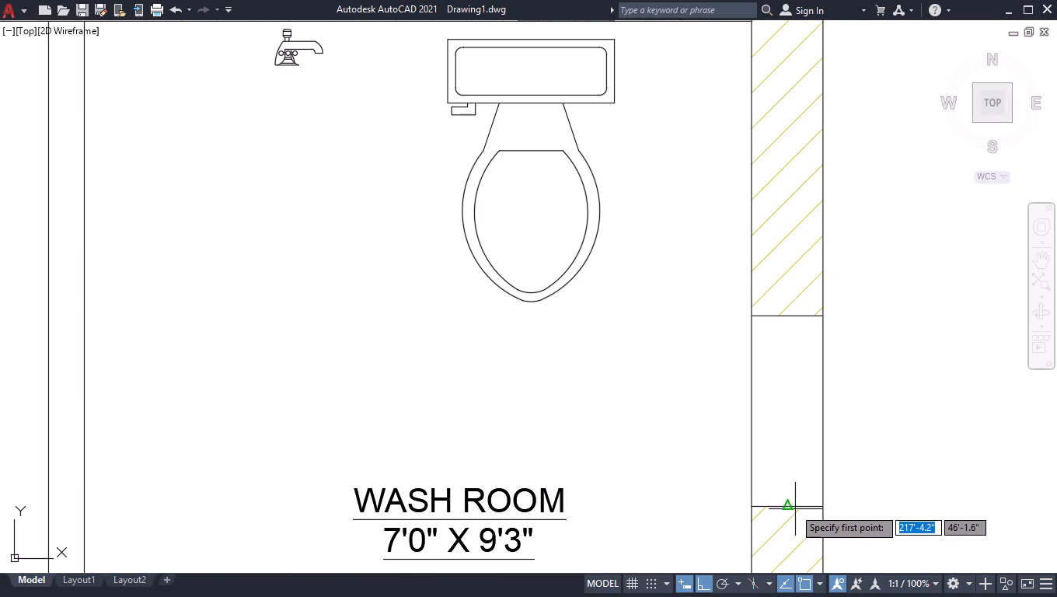
left_click(787, 504)
left_click(788, 318)
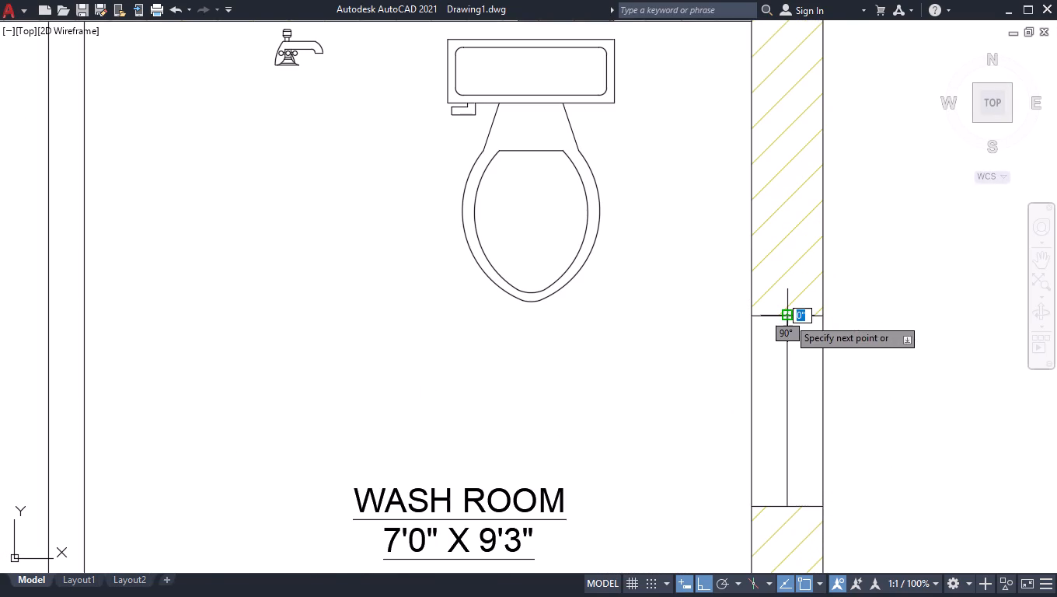
key("space")
Draw a vertical centre line about 3'-5.8" long in the master bedroom's other outer-wall window, just above the wash room.
scroll(788, 316, "down", 3)
scroll(804, 136, "up", 2)
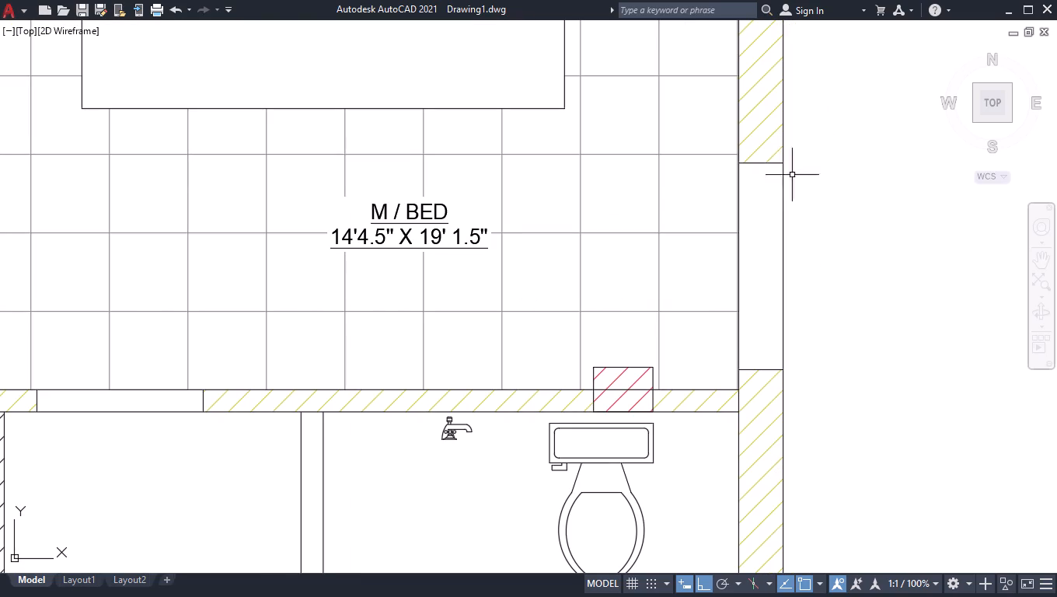
key("space")
left_click(756, 371)
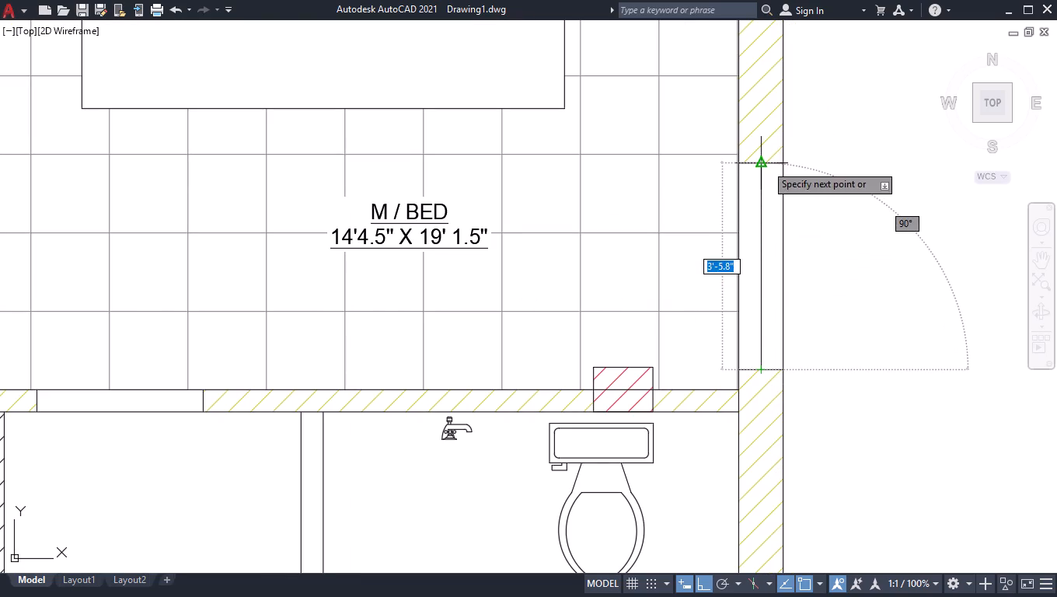
left_click(766, 164)
key("space")
Turn off Clean Screen to restore the full interface.
scroll(828, 222, "down", 4)
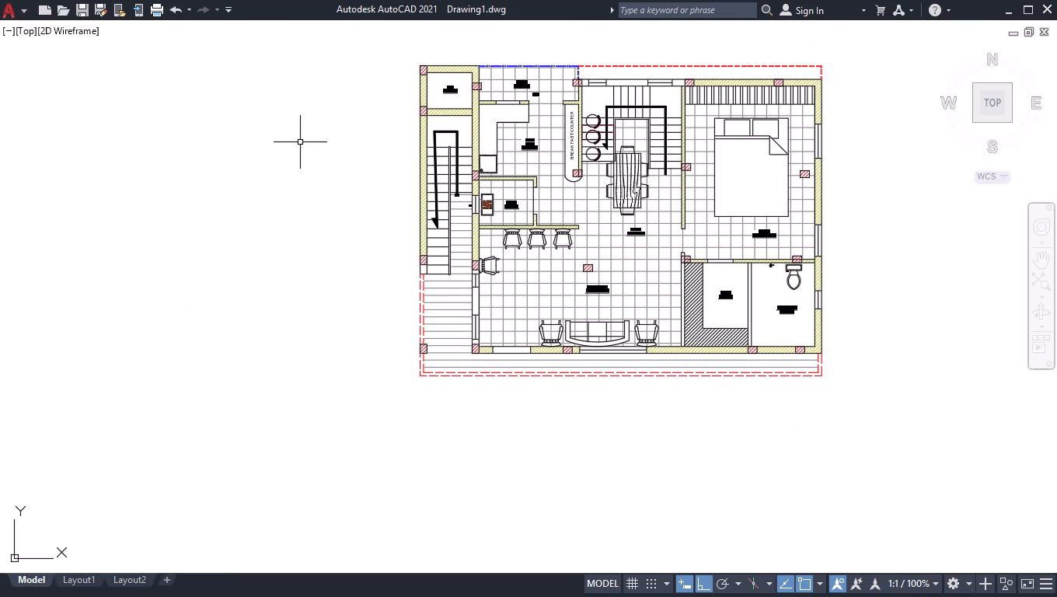
key("ctrl+0")
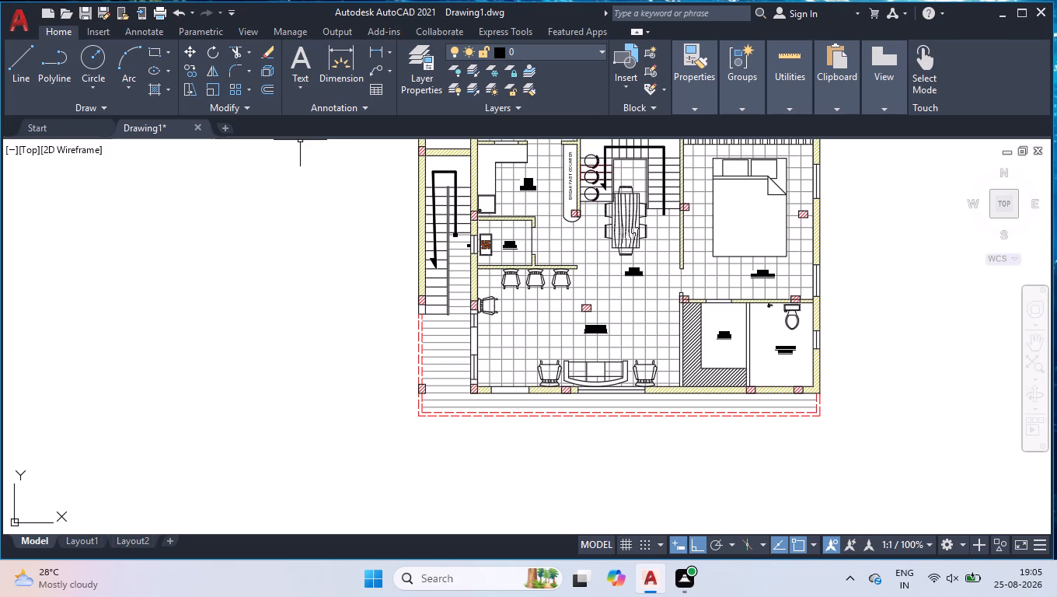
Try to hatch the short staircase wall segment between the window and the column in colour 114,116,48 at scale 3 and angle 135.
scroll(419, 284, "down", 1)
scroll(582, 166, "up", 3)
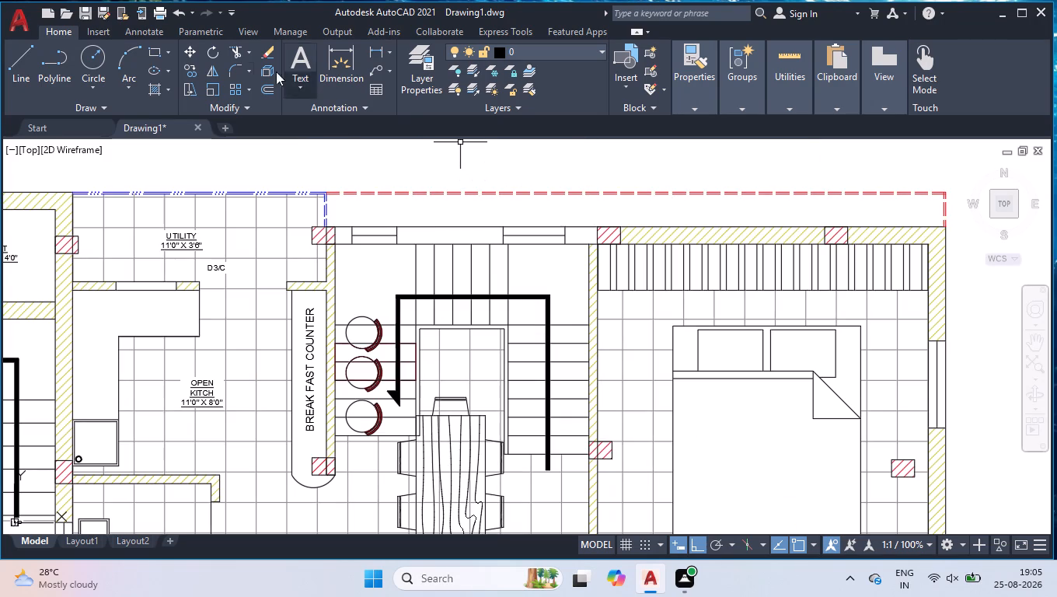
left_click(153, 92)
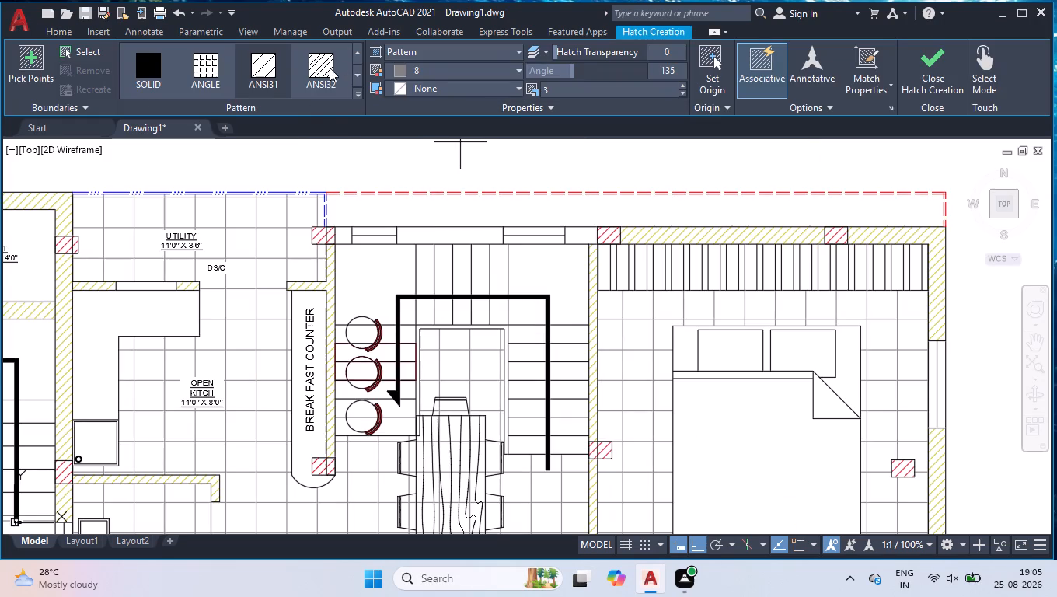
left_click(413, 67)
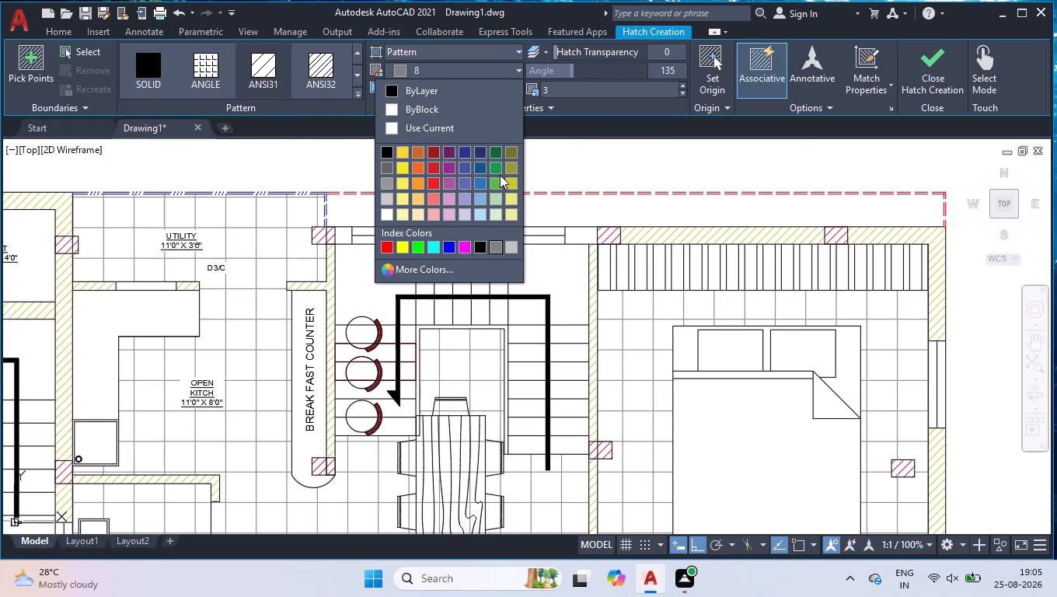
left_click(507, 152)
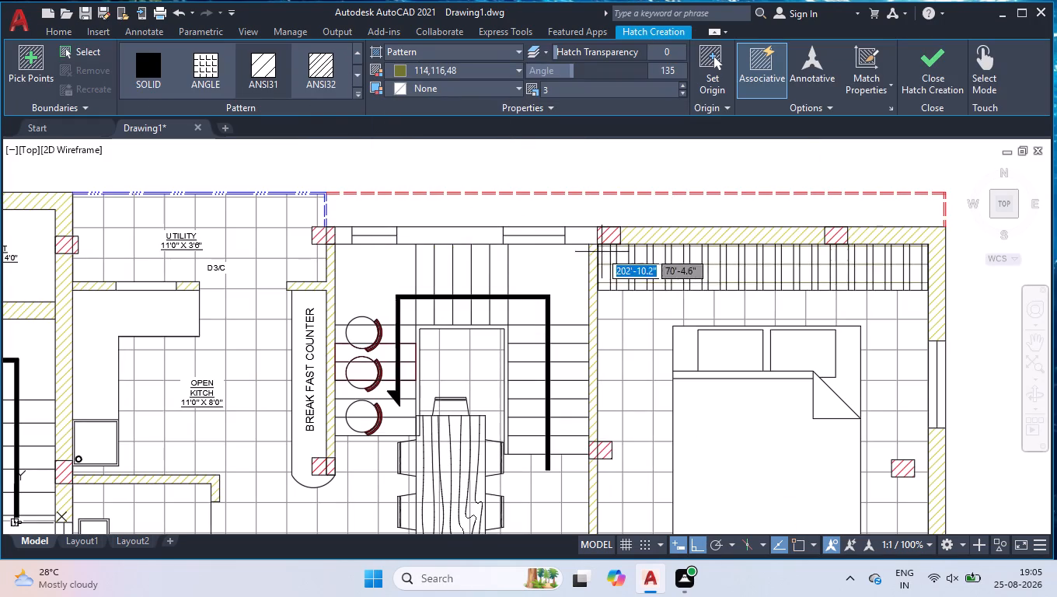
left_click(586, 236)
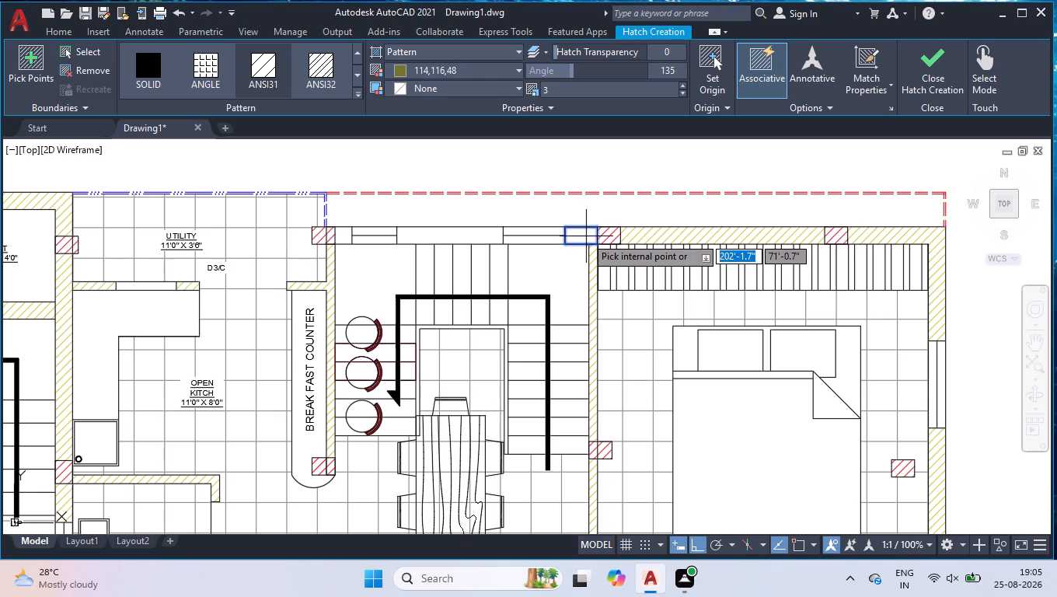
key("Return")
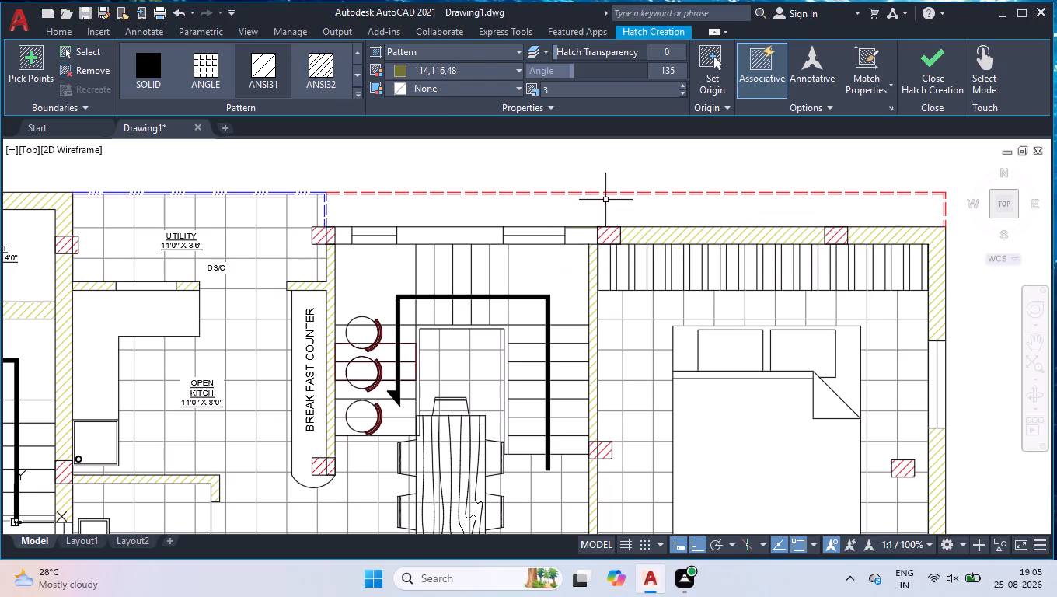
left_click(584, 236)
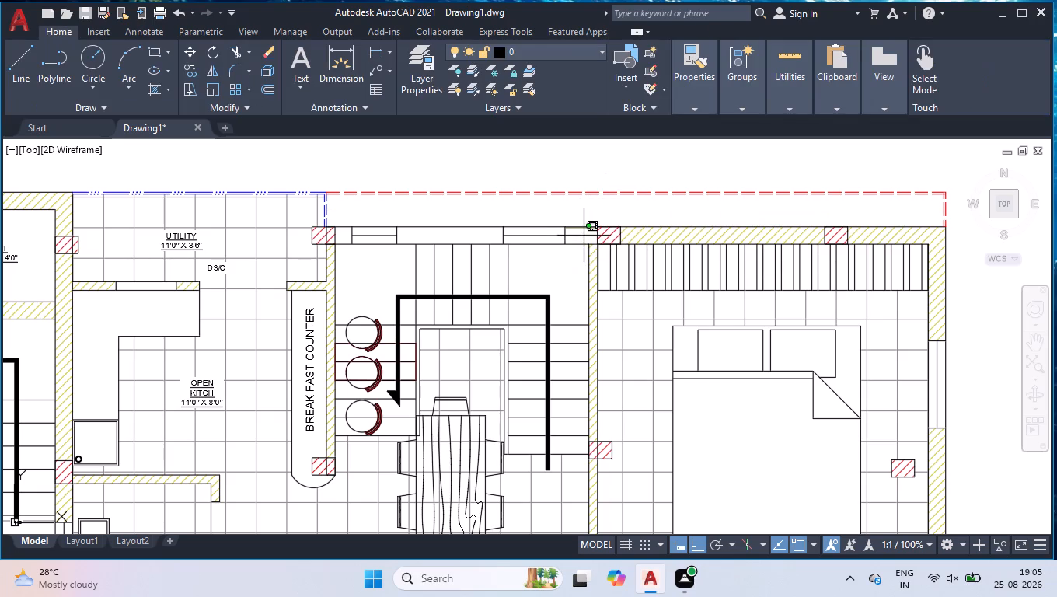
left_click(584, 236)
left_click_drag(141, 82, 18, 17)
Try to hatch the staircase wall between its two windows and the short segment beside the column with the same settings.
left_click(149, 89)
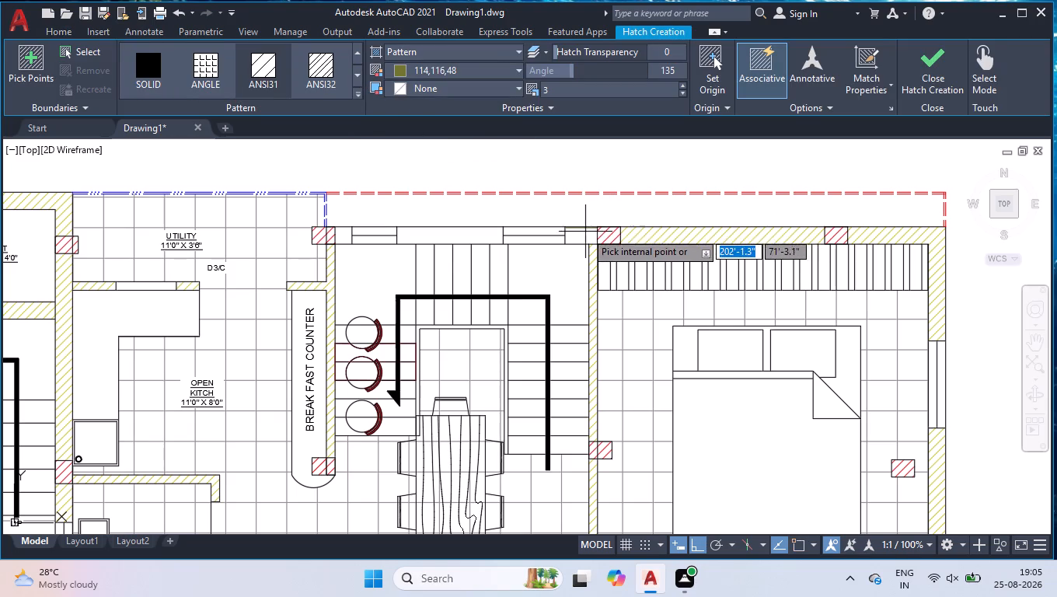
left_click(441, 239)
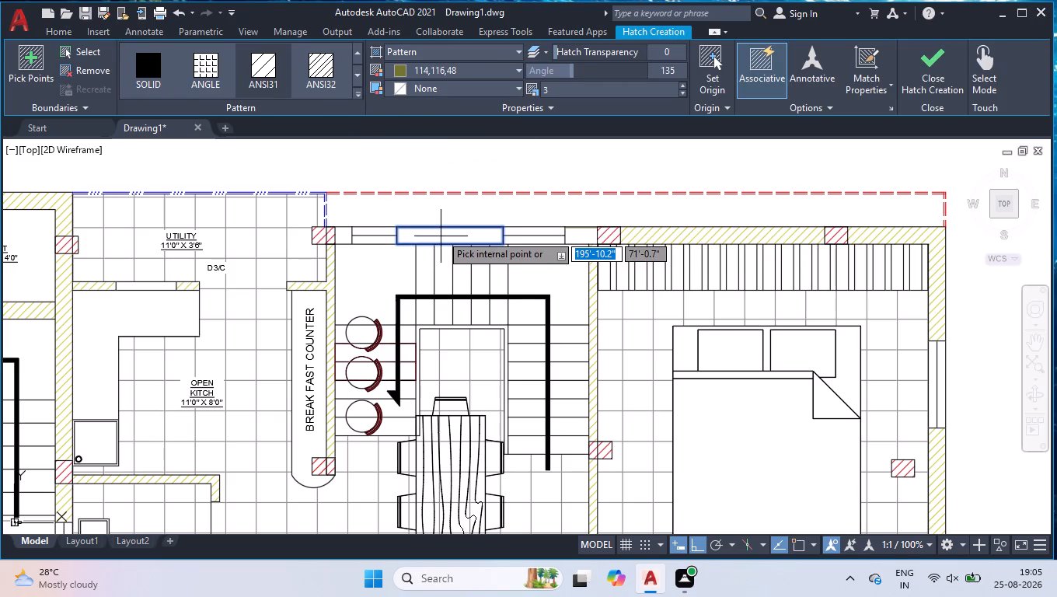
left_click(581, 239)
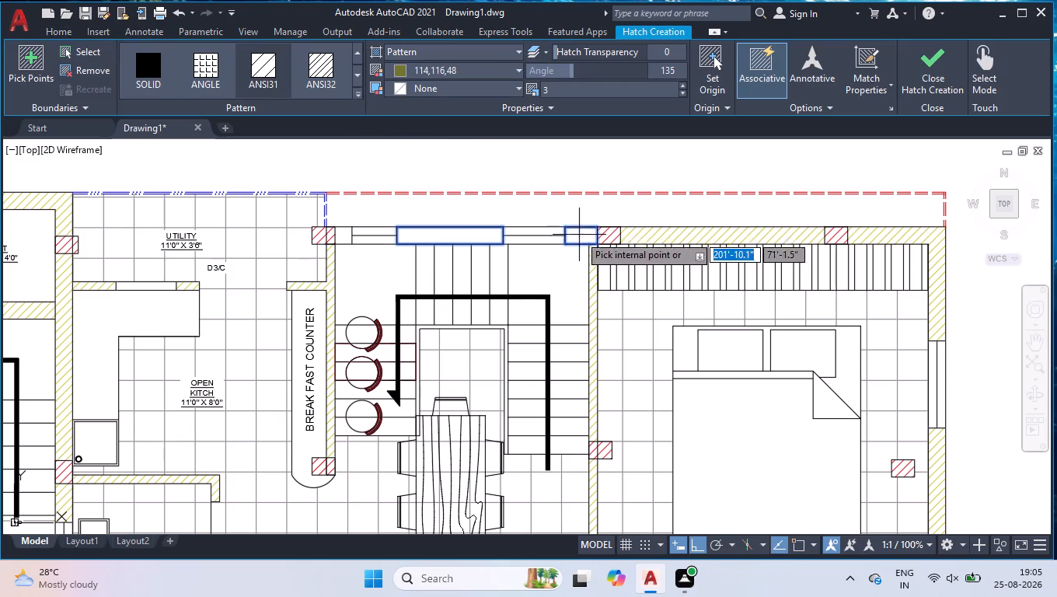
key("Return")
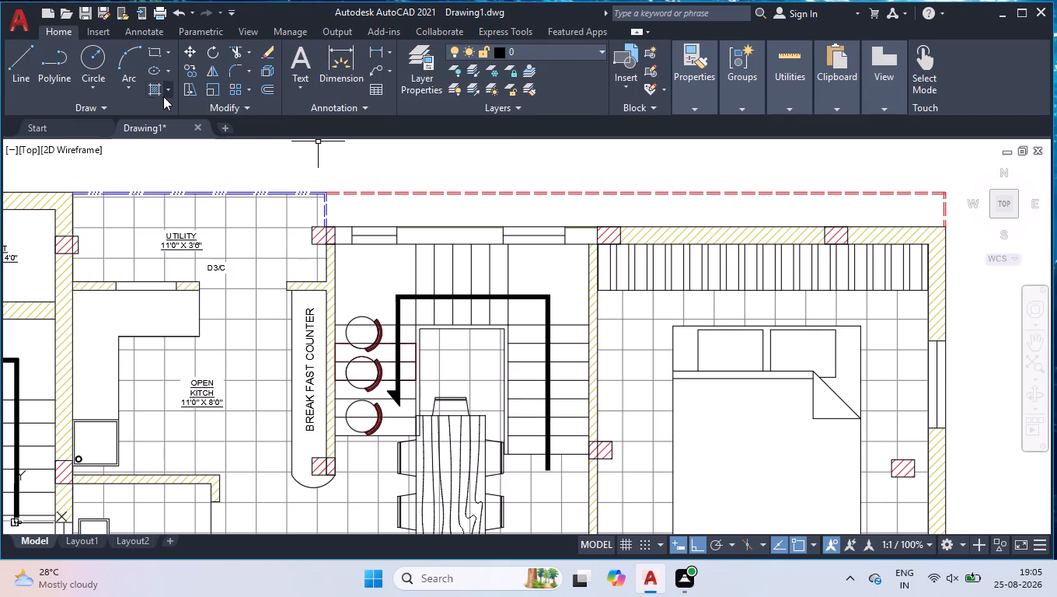
Hatch the staircase wall between its two windows with ANSI31 in colour 114,116,48, scale 0.5 and angle 0.
left_click(148, 92)
left_click(275, 68)
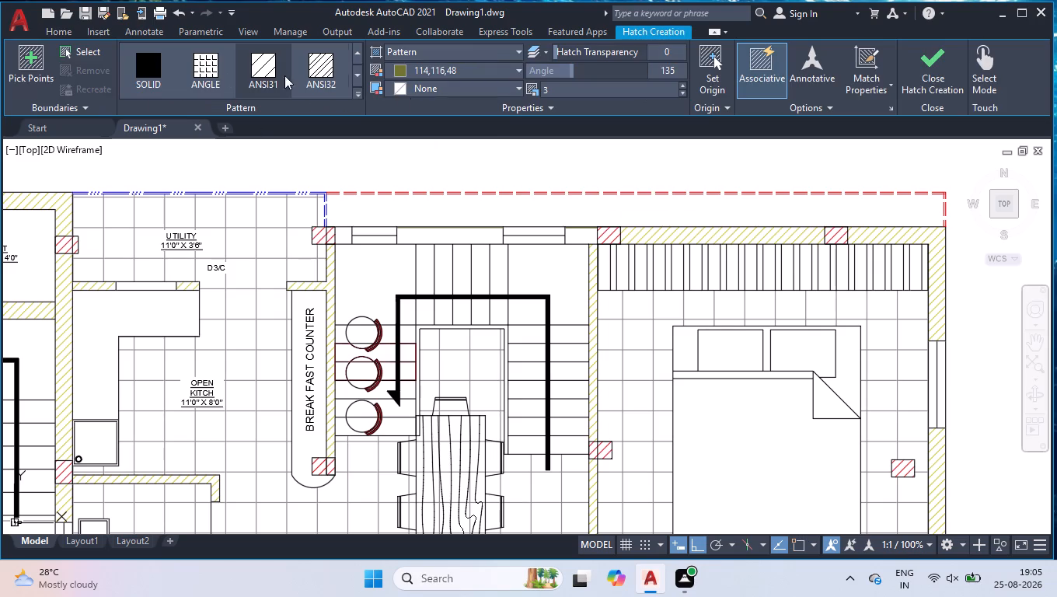
left_click(471, 71)
left_click(511, 152)
left_click(556, 92)
key("0")
type(".5")
key("Return")
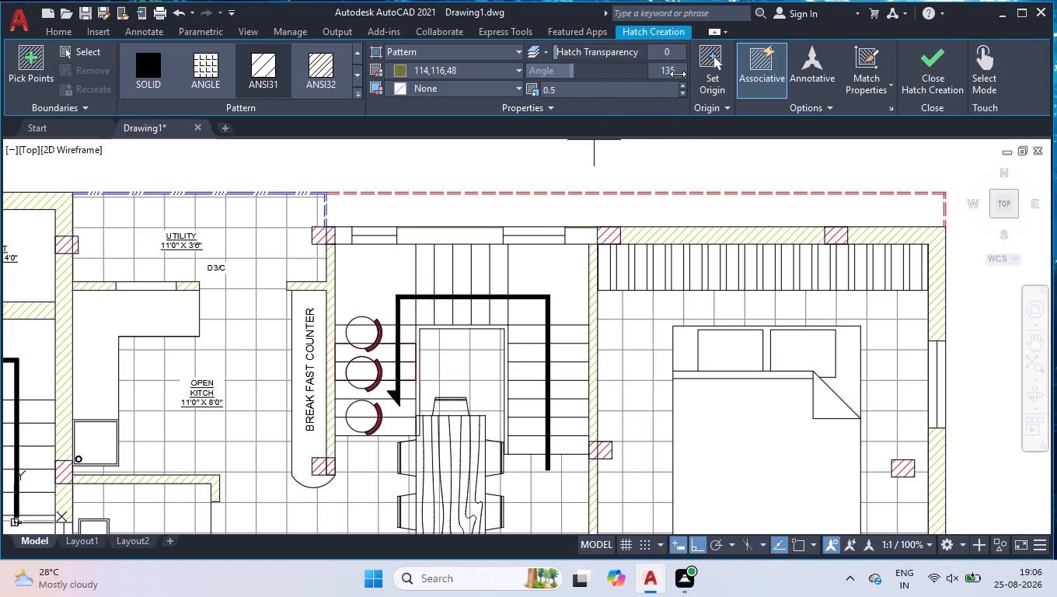
left_click_drag(628, 74, 531, 68)
left_click_drag(531, 68, 433, 55)
left_click(441, 237)
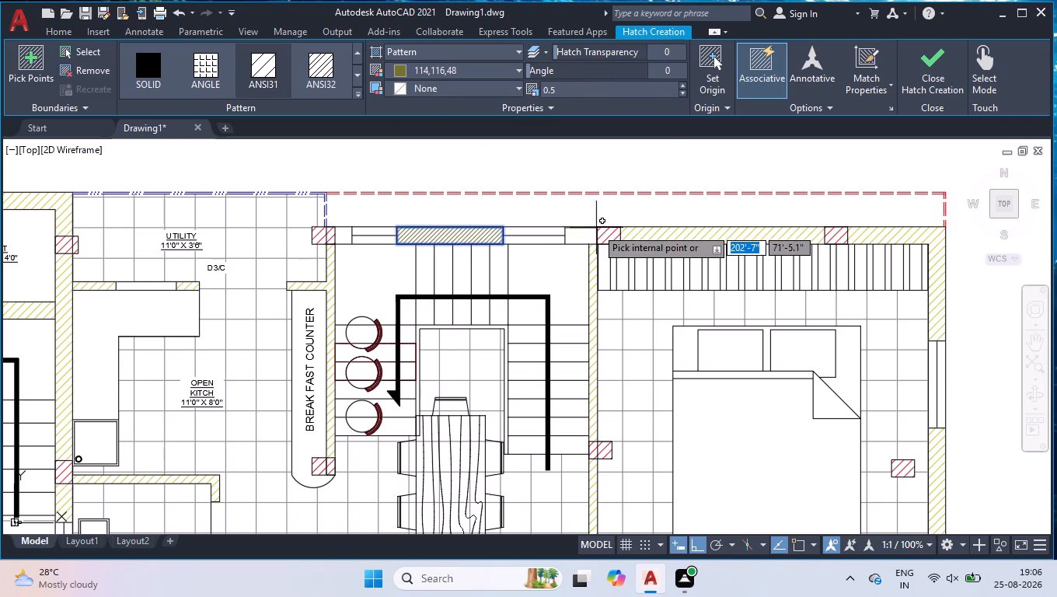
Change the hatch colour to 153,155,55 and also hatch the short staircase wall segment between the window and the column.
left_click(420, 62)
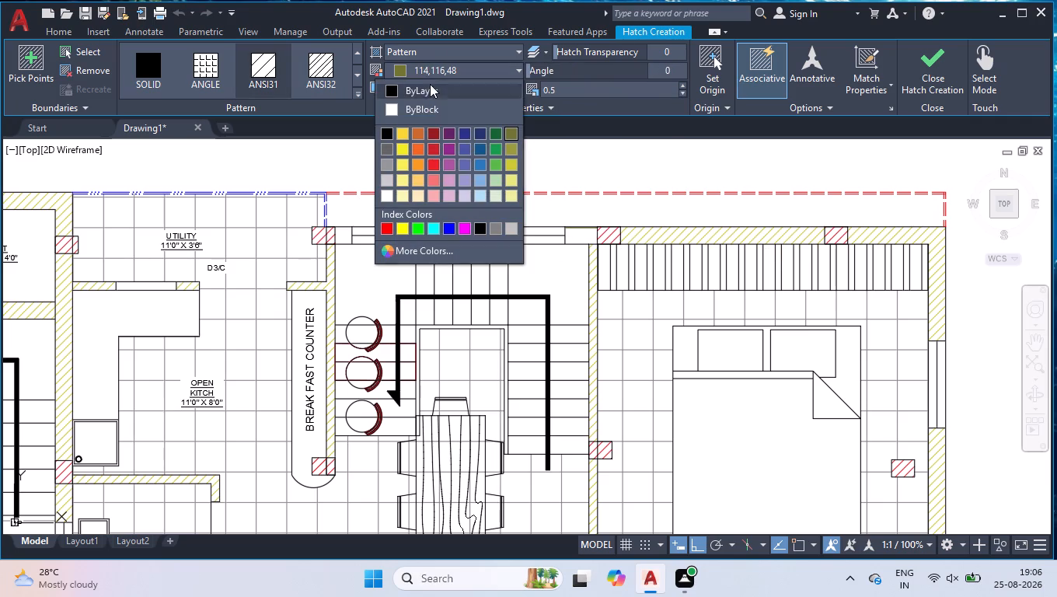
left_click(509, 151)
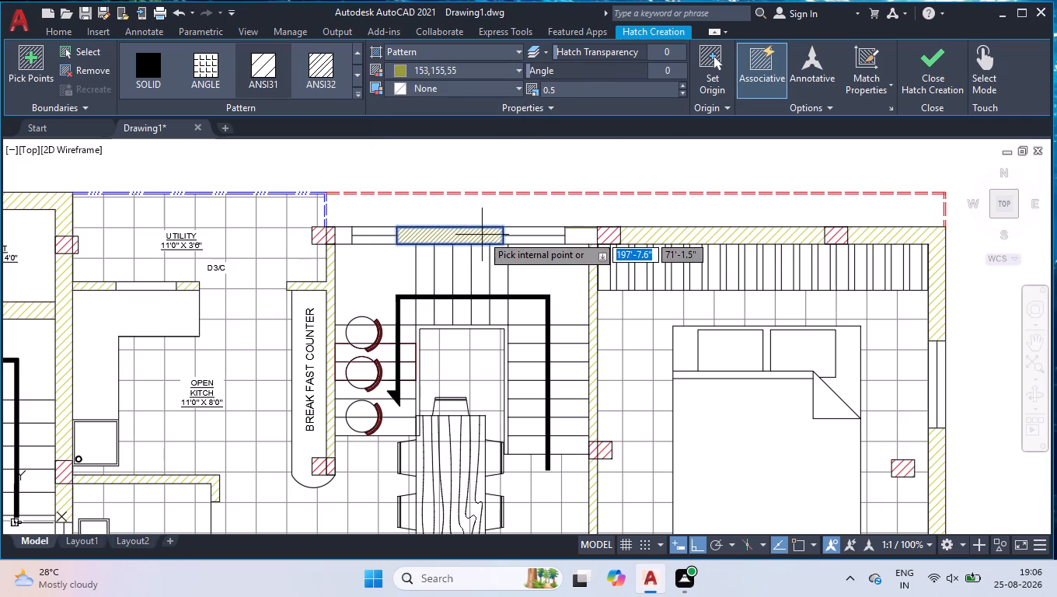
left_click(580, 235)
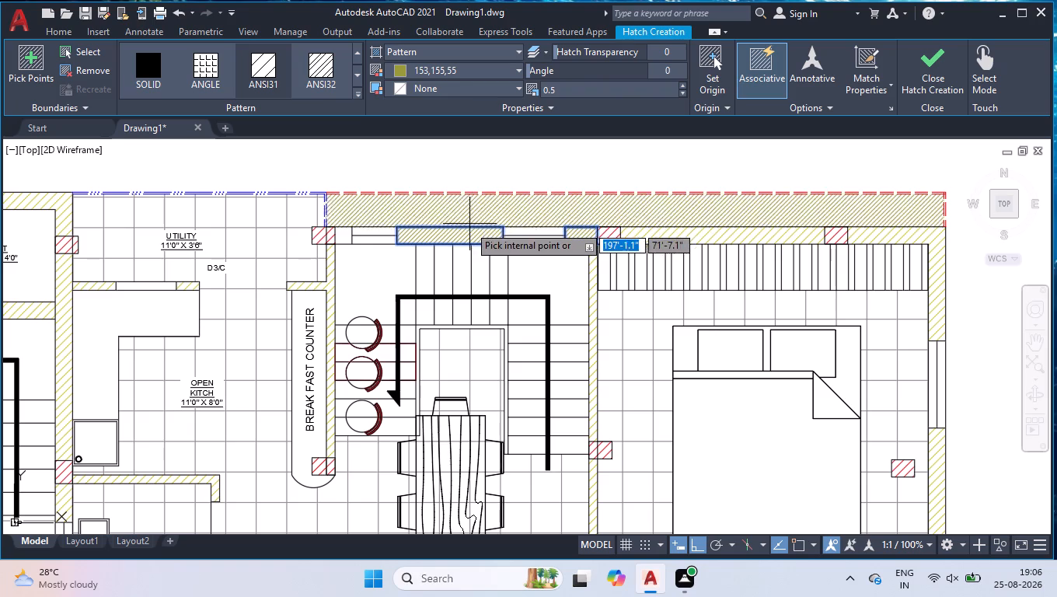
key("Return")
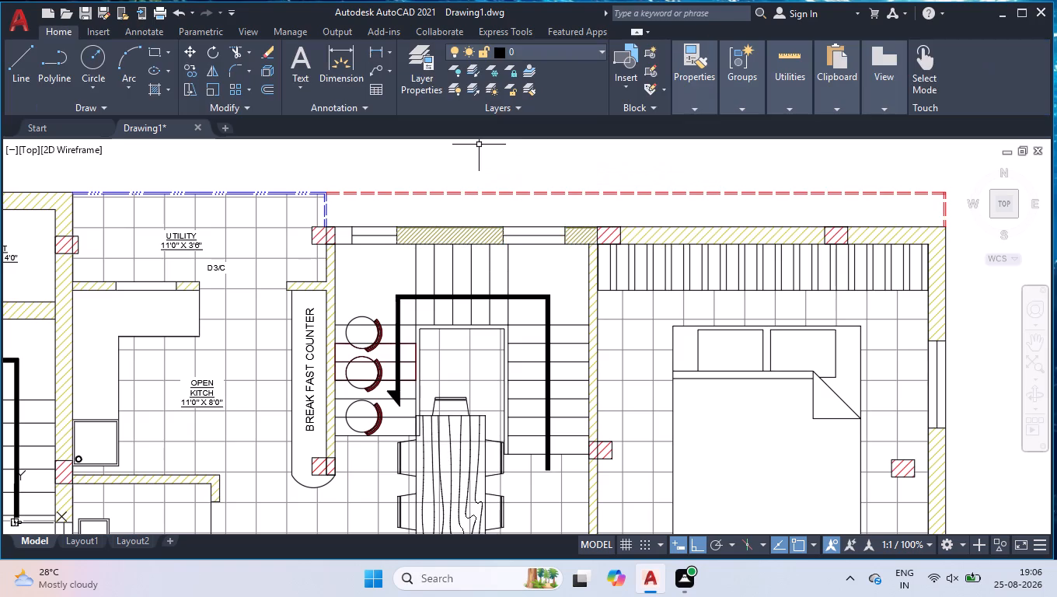
Delete the new hatch covering the two staircase wall segments beside the windows.
left_click(578, 237)
key("Delete")
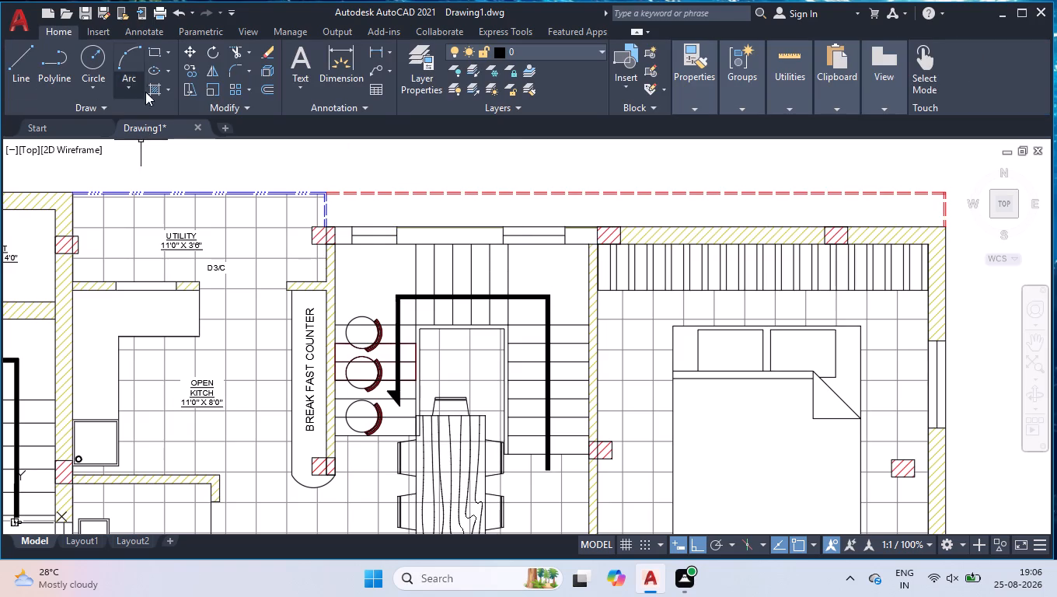
Hatch the short staircase wall segment beside the column and the wall between the two windows with ANSI31 in colour 153,155,55.
left_click(152, 88)
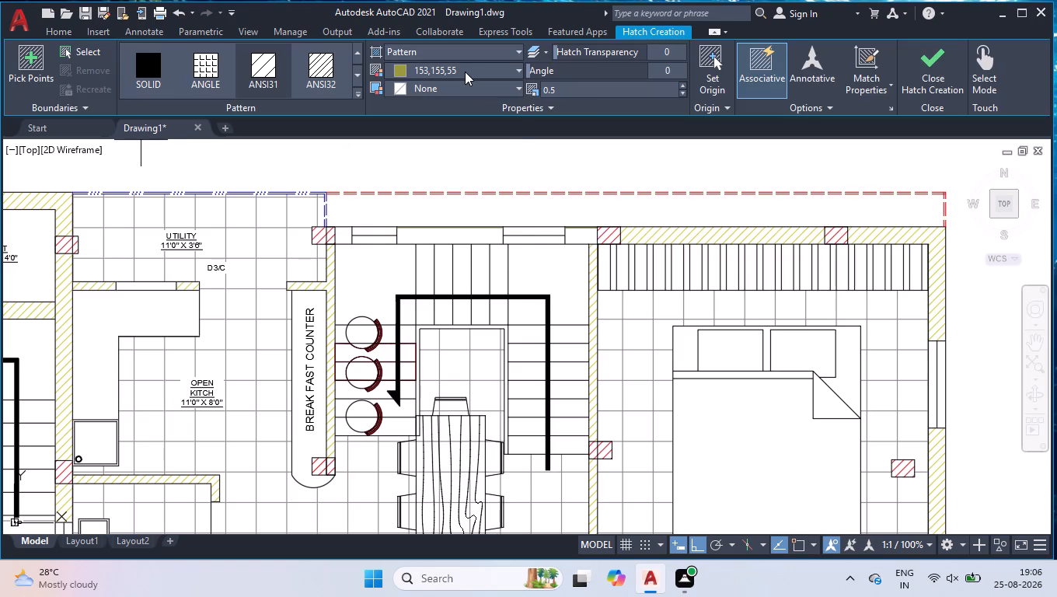
left_click(465, 72)
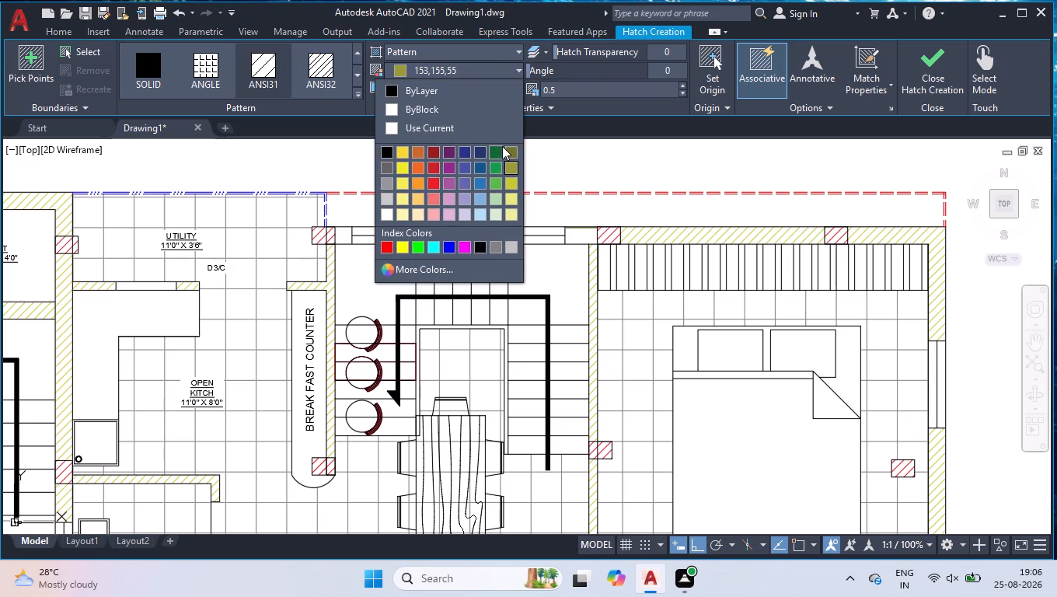
left_click(509, 150)
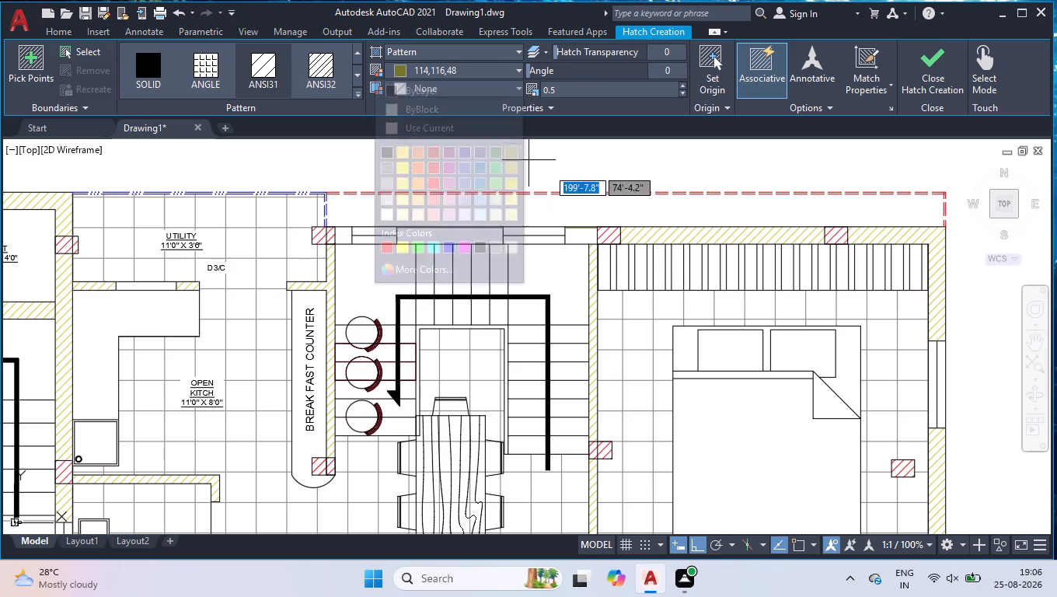
scroll(583, 233, "up", 3)
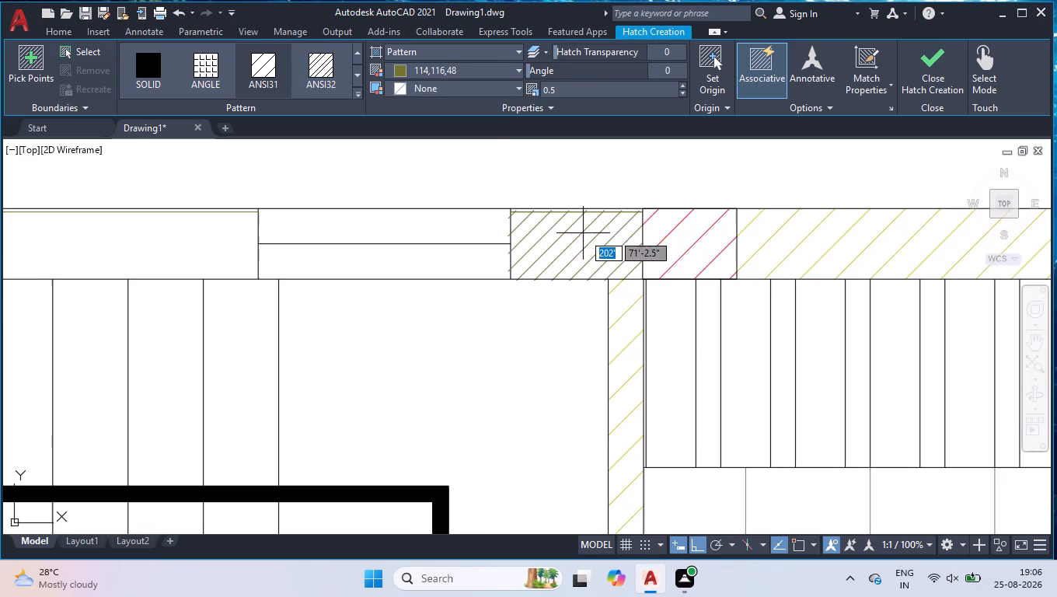
left_click(429, 72)
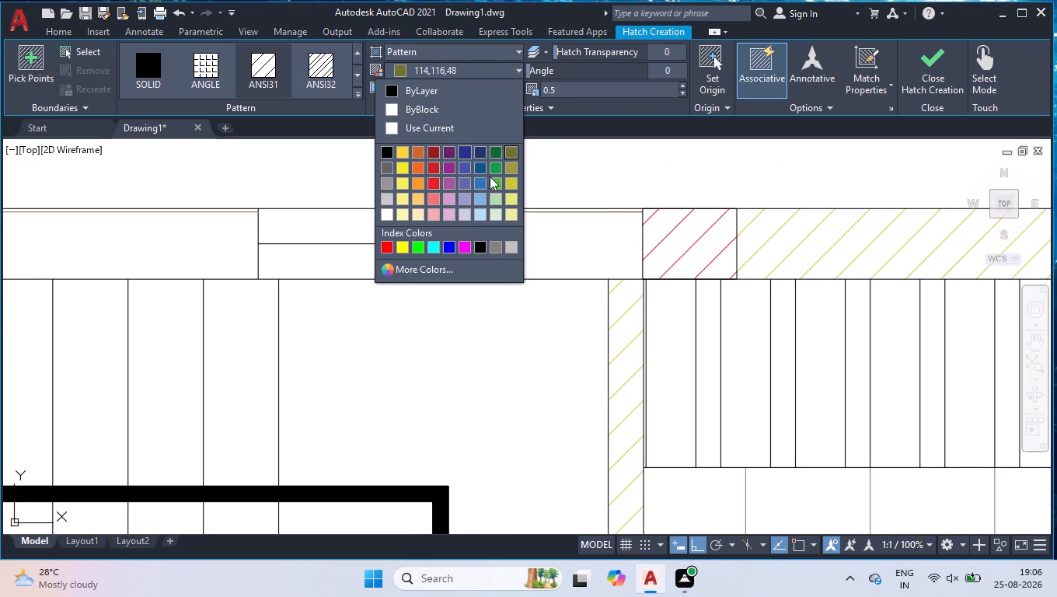
left_click(510, 164)
left_click(599, 242)
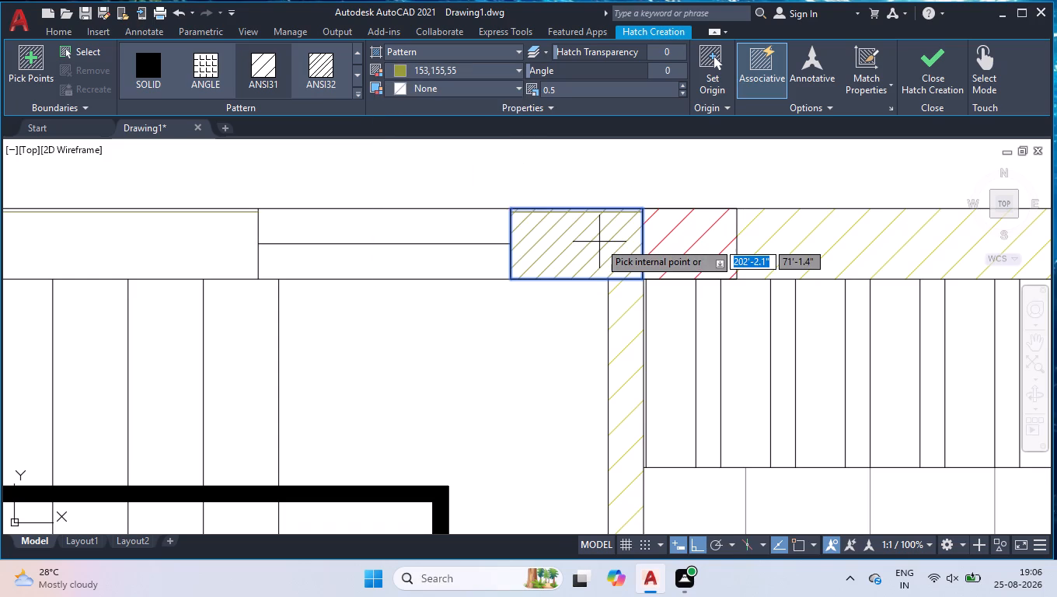
scroll(221, 253, "down", 3)
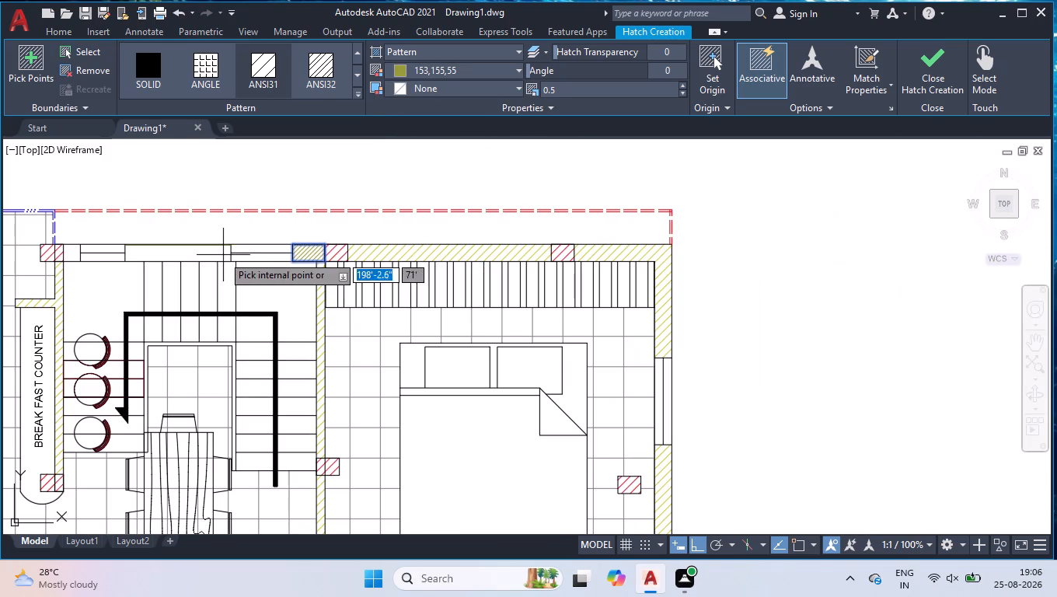
left_click(207, 254)
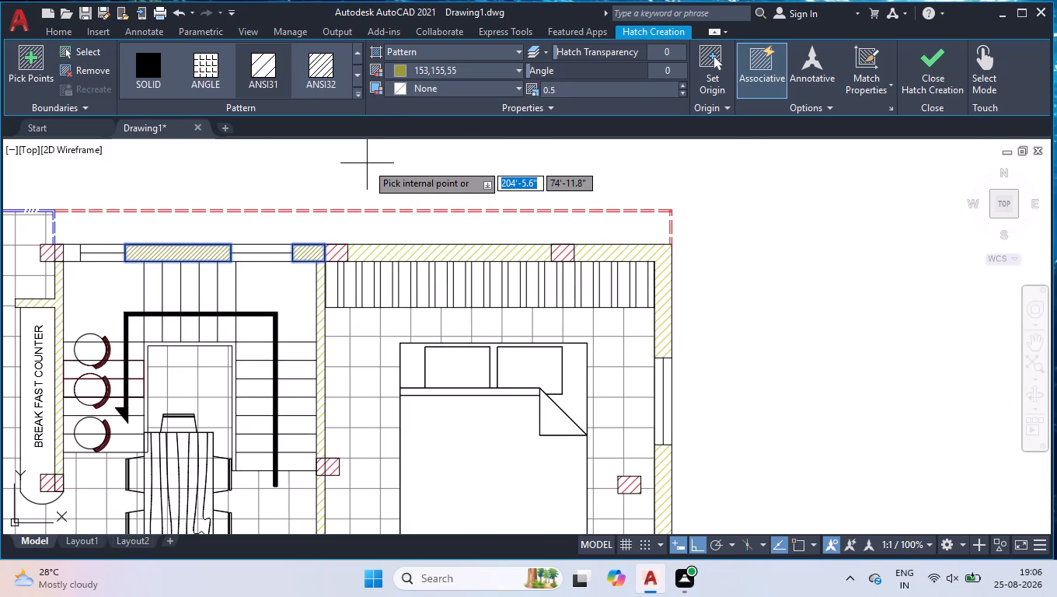
Try scale 0.7 on the staircase wall hatch, and finish the hatch at scale 0.8.
left_click(576, 90)
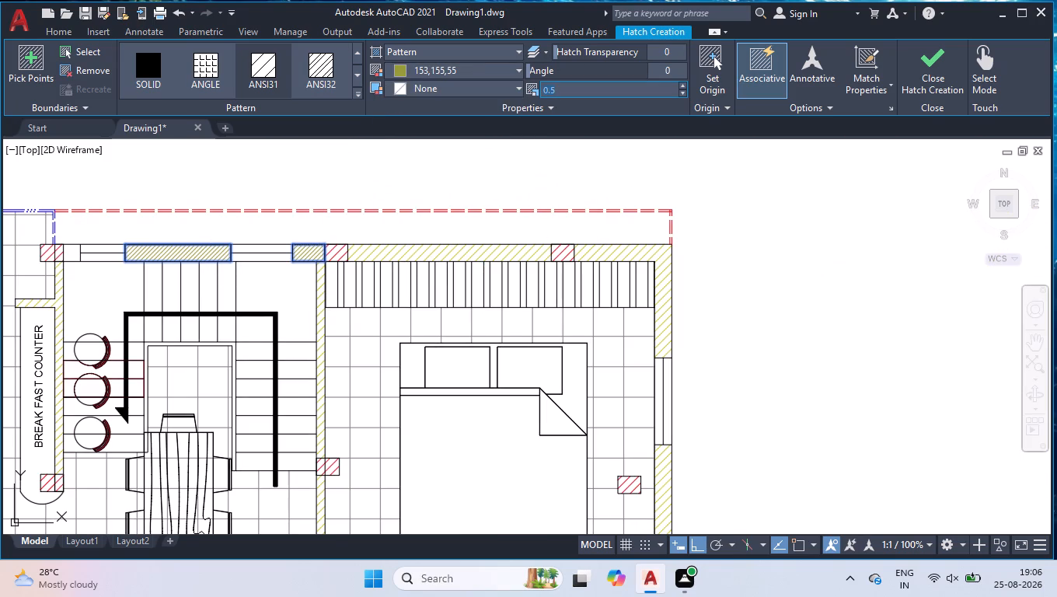
type("0.7")
key("Return")
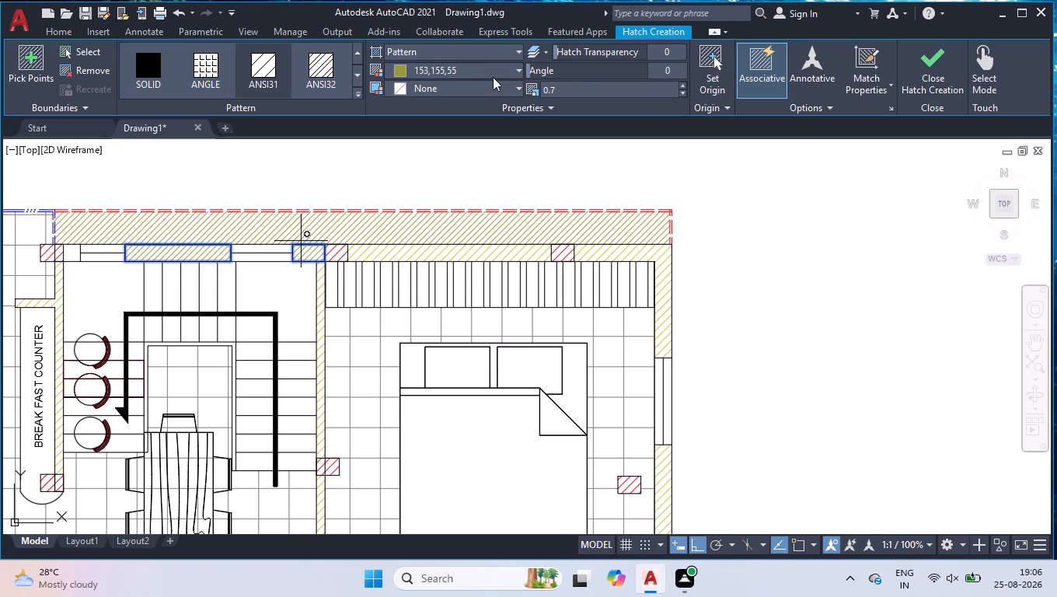
left_click(563, 89)
type("0.8")
key("Return")
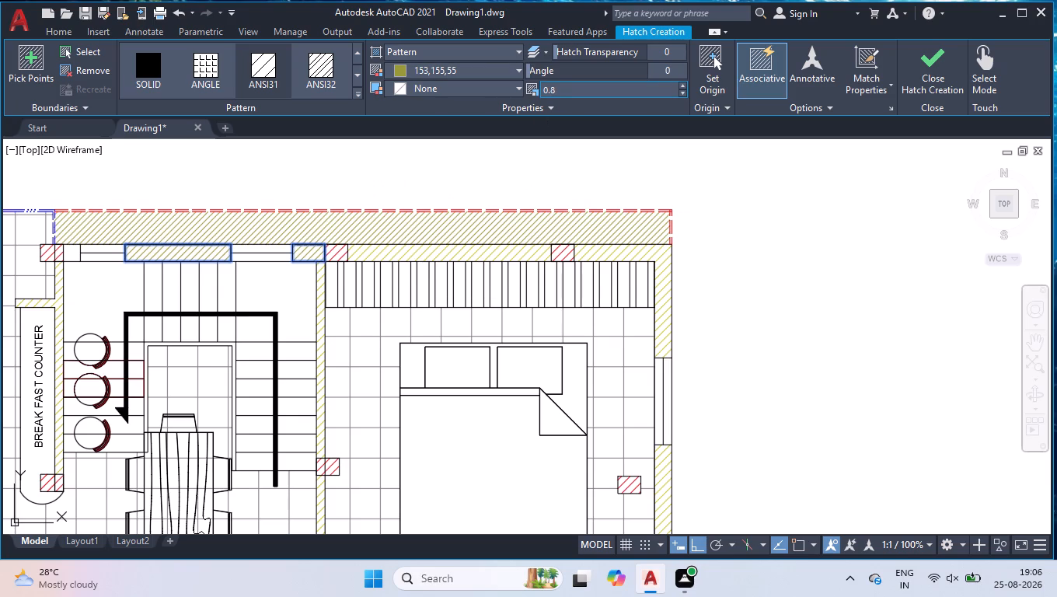
key("Return")
Set the current lineweight to 0.30 mm and turn on lineweight display.
scroll(695, 298, "down", 1)
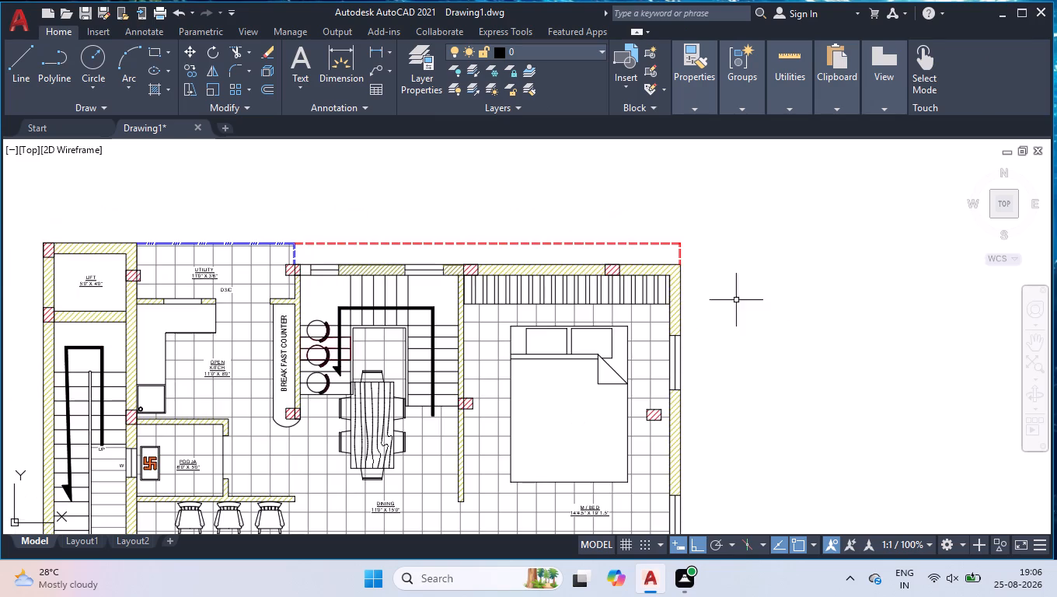
scroll(782, 303, "down", 2)
scroll(815, 365, "up", 1)
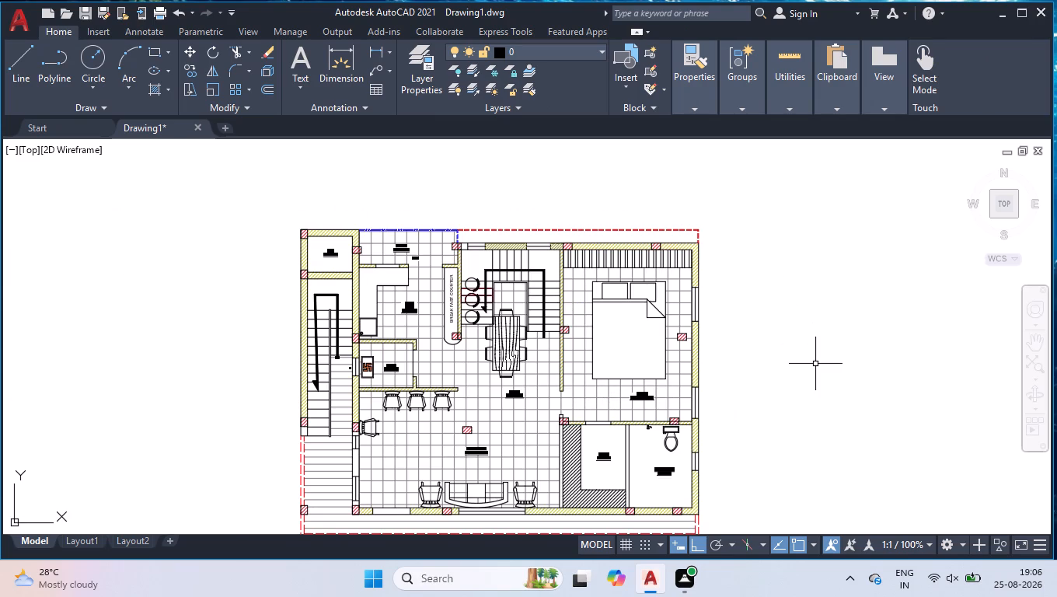
type("LW")
key("Return")
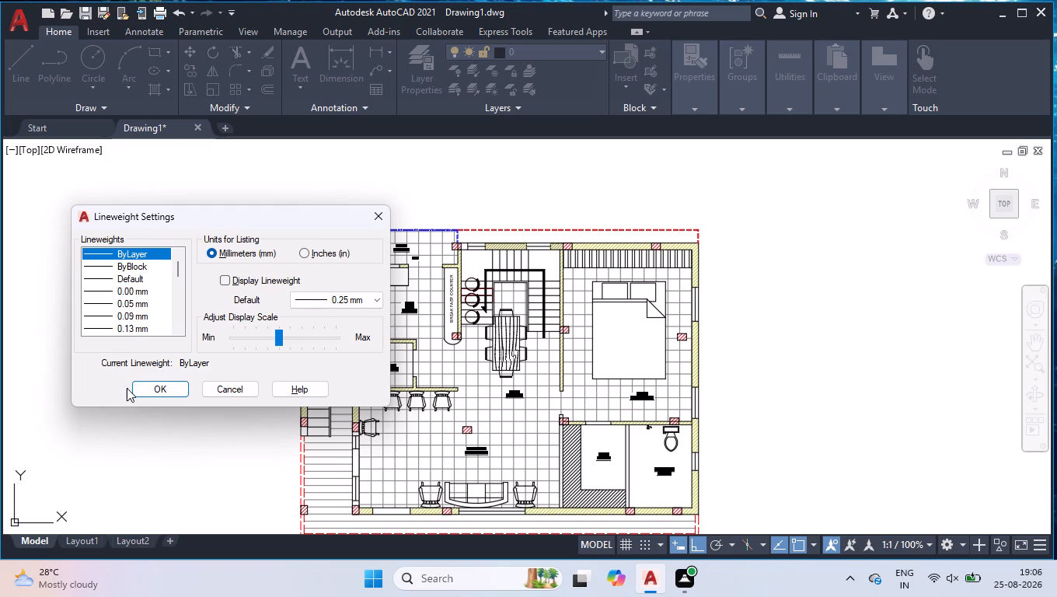
scroll(154, 296, "down", 1)
left_click(140, 281)
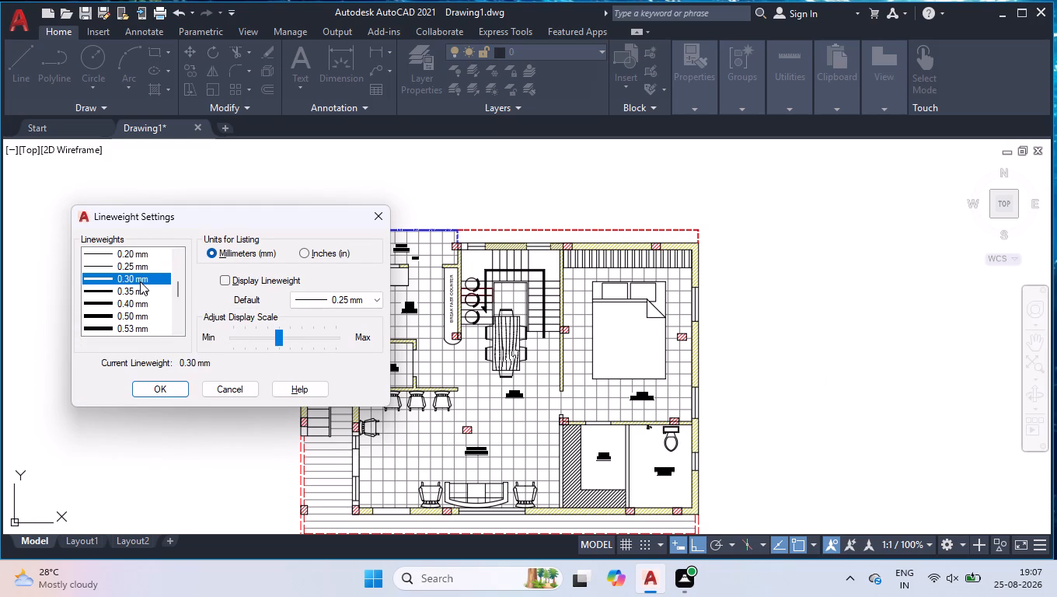
left_click(228, 278)
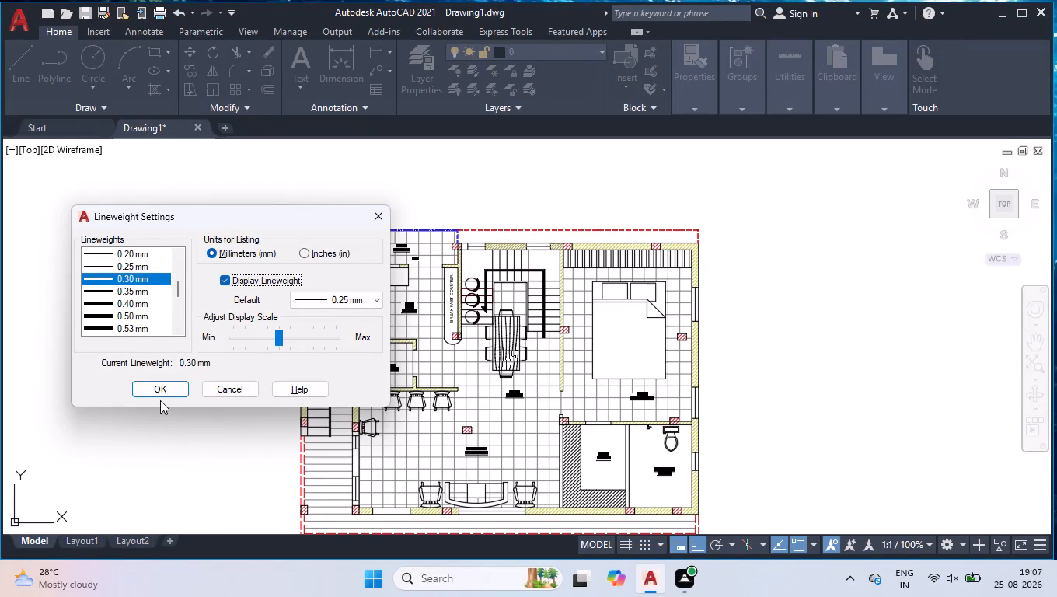
left_click(160, 394)
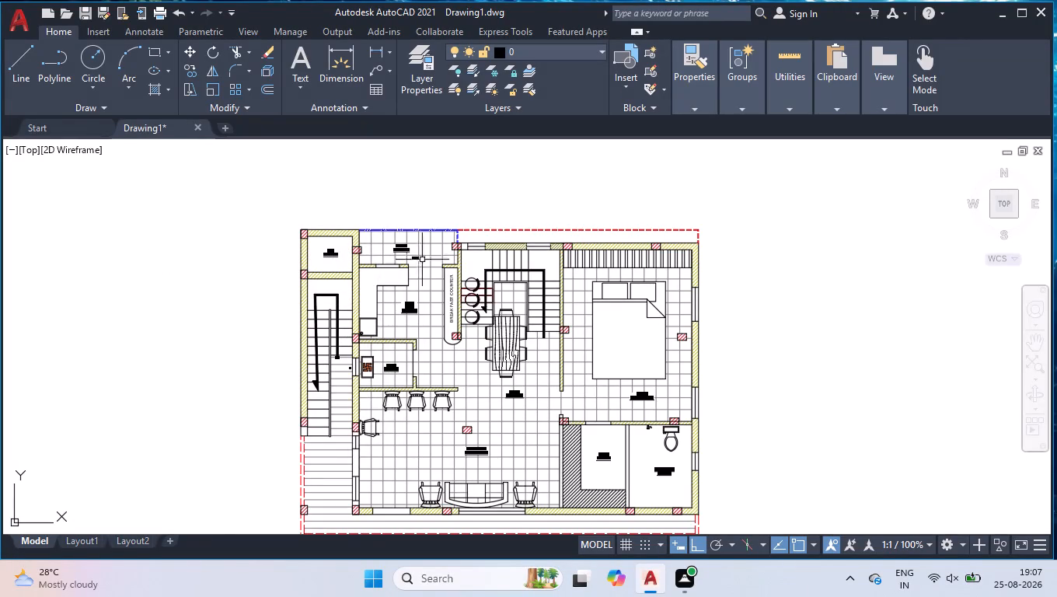
Select the centre lines of the two staircase windows.
scroll(508, 243, "up", 2)
scroll(382, 257, "up", 3)
left_click(517, 239)
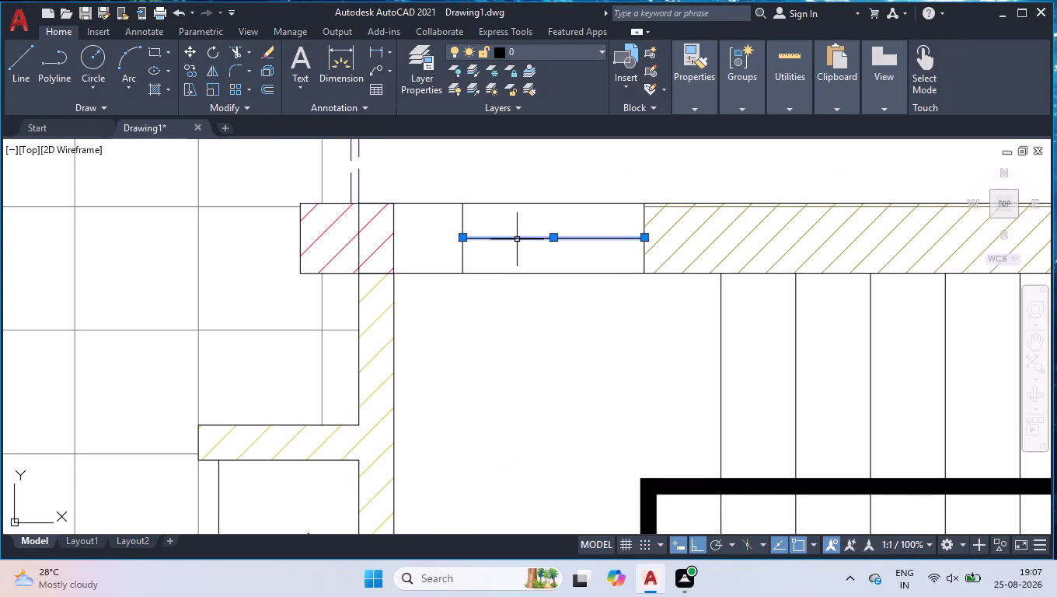
scroll(658, 323, "down", 2)
left_click(855, 290)
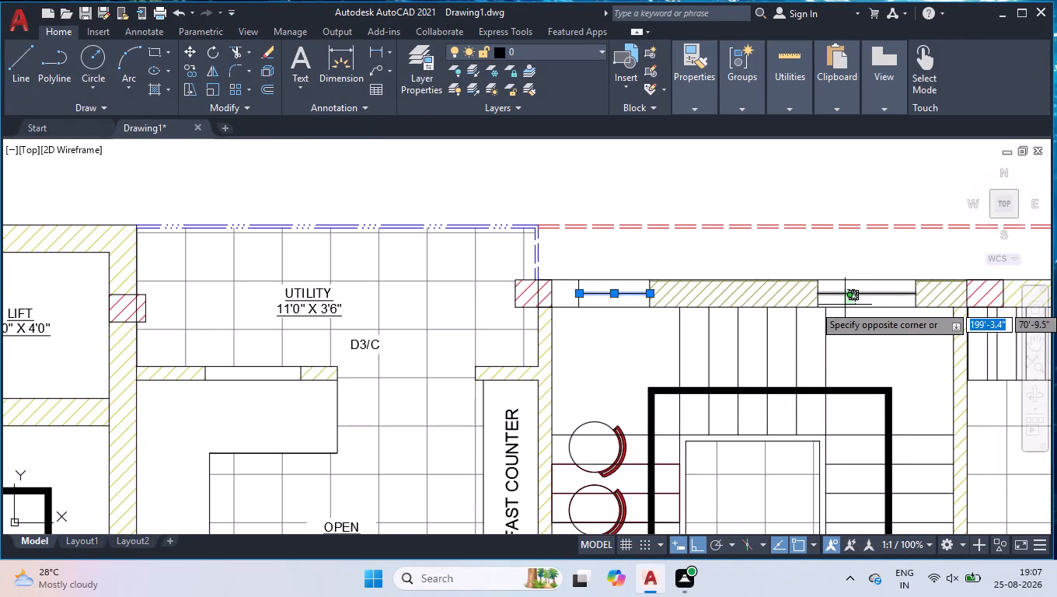
left_click(844, 301)
Add the centre lines of the two master bedroom windows and the wash room window to the selection.
scroll(835, 300, "down", 4)
scroll(941, 343, "up", 2)
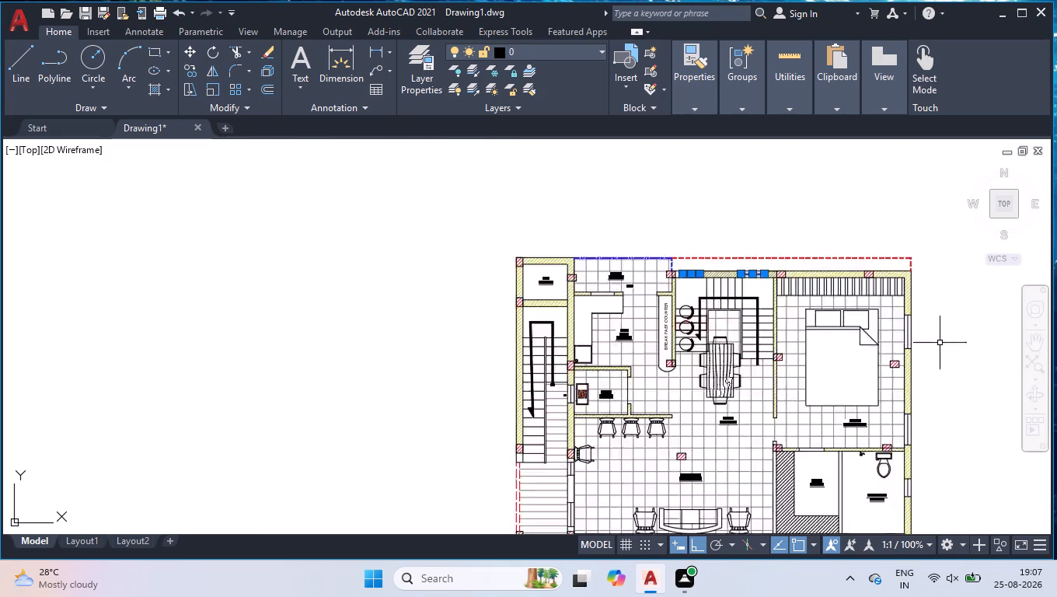
scroll(940, 343, "up", 1)
left_click(856, 319)
scroll(860, 350, "down", 3)
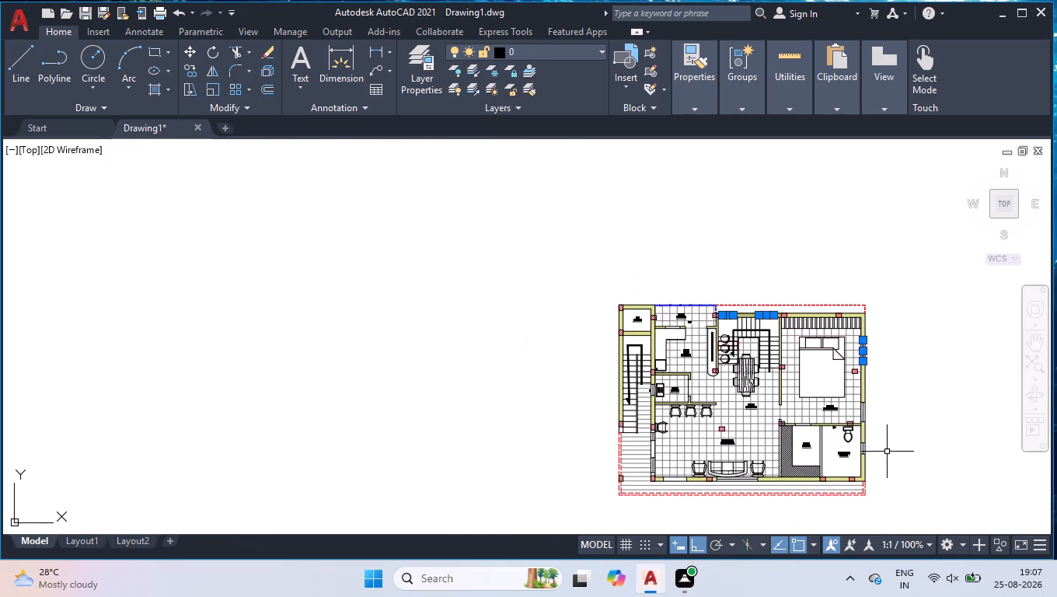
scroll(896, 458, "up", 3)
left_click(762, 266)
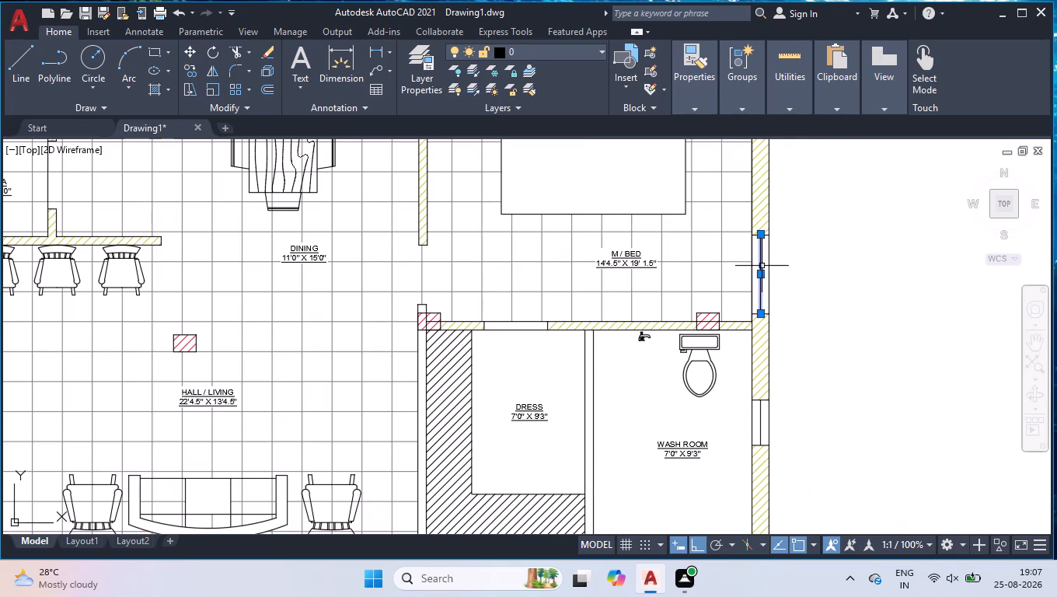
left_click(762, 423)
Add the centre lines of the hall window behind the sofa, the two staircase-side hall windows and the pooja window to the selection.
scroll(846, 379, "down", 2)
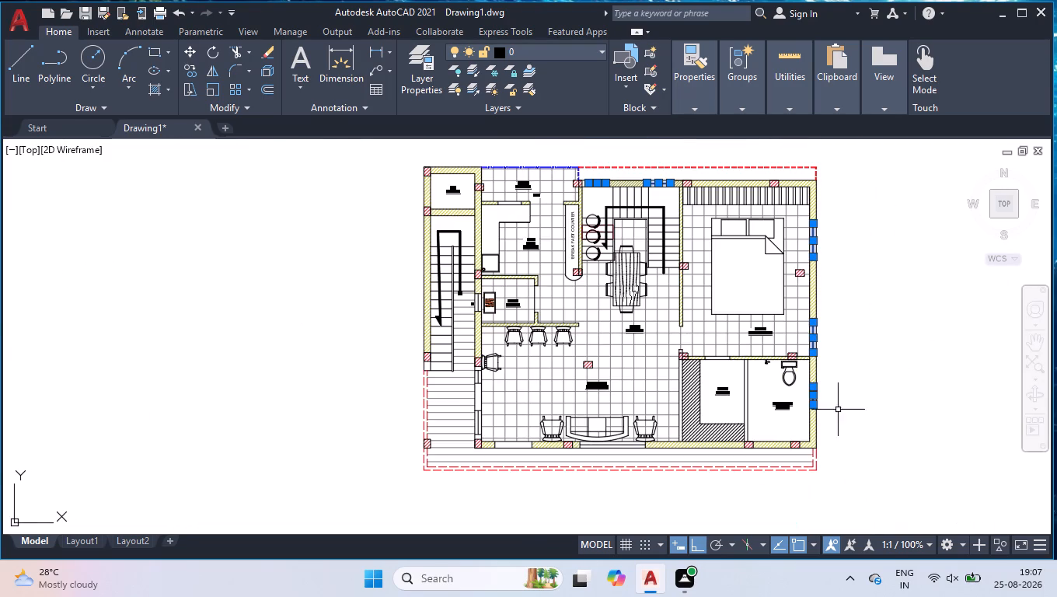
scroll(817, 457, "up", 1)
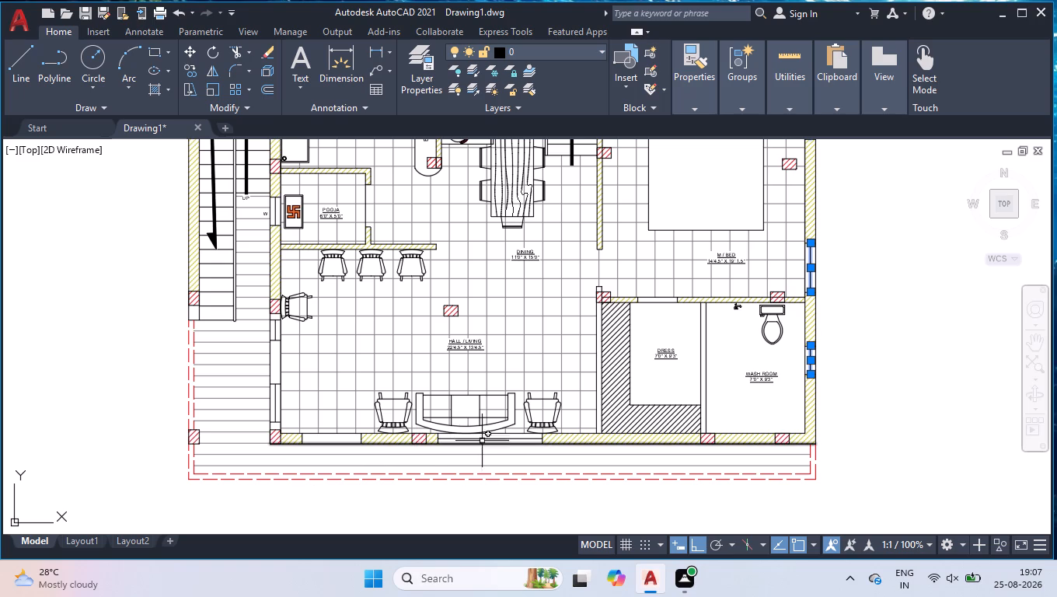
left_click(481, 439)
scroll(253, 342, "up", 3)
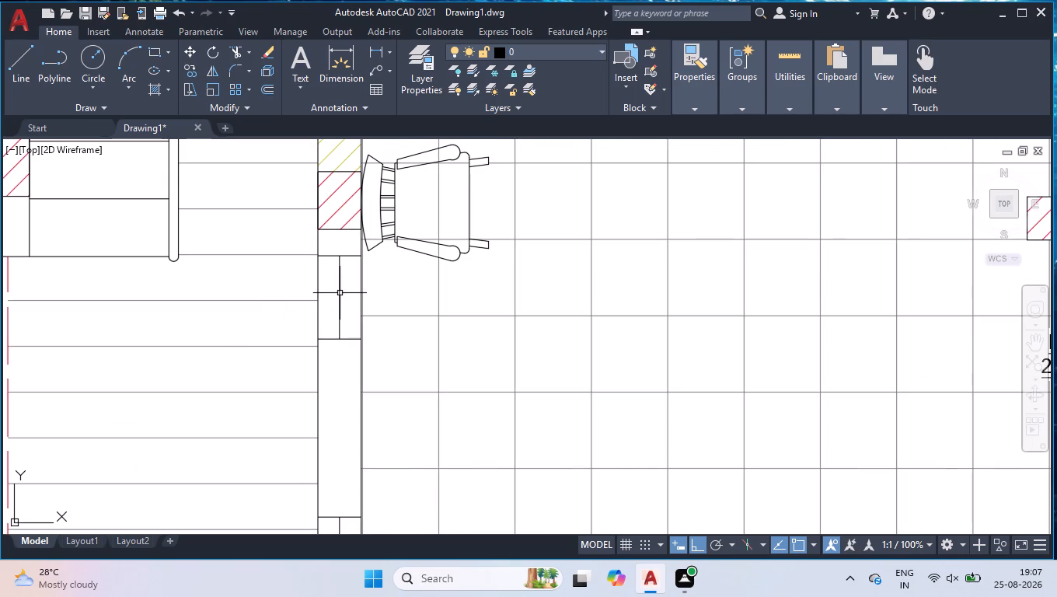
left_click(340, 292)
scroll(330, 300, "down", 2)
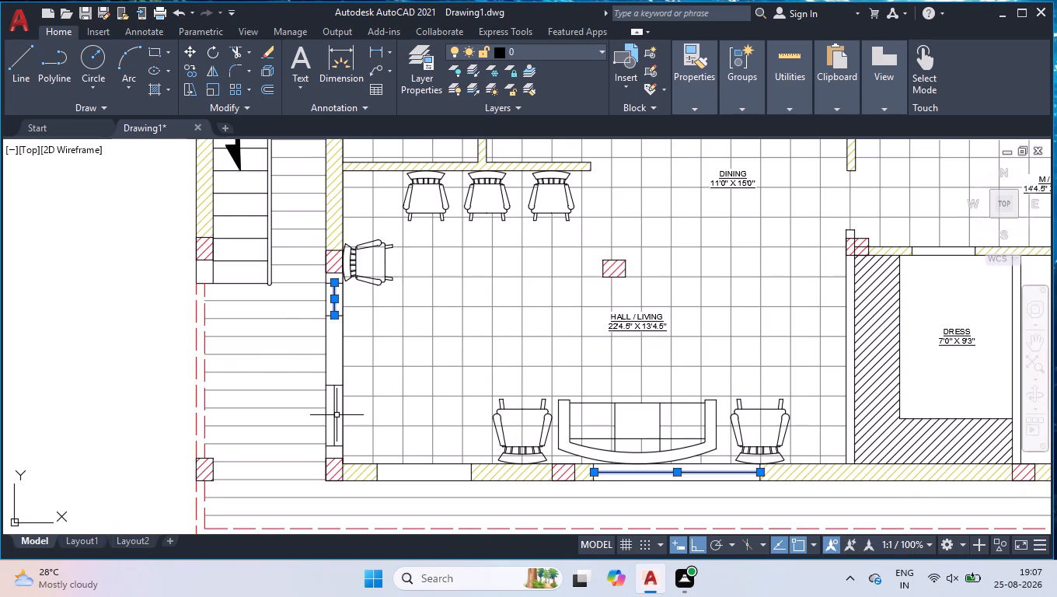
left_click(337, 415)
left_click(331, 420)
scroll(340, 418, "down", 2)
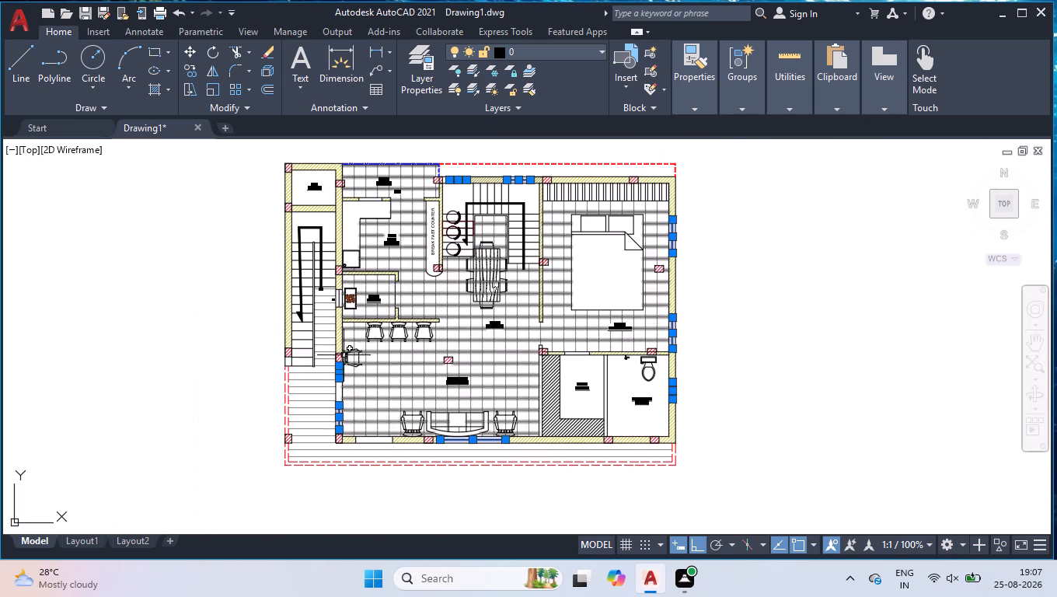
scroll(333, 307, "up", 3)
left_click(353, 288)
left_click(349, 288)
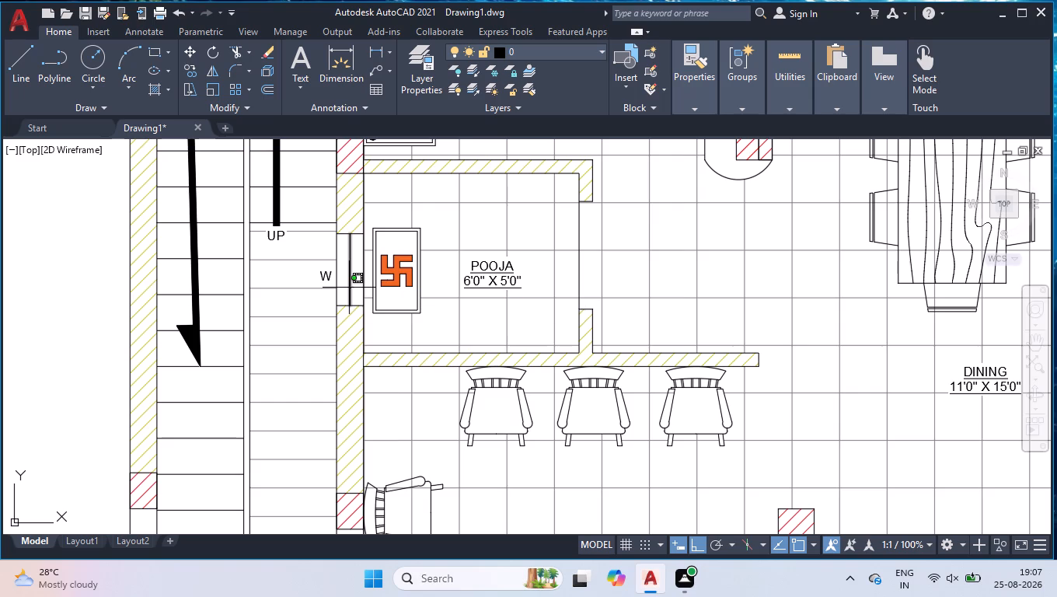
scroll(417, 365, "down", 4)
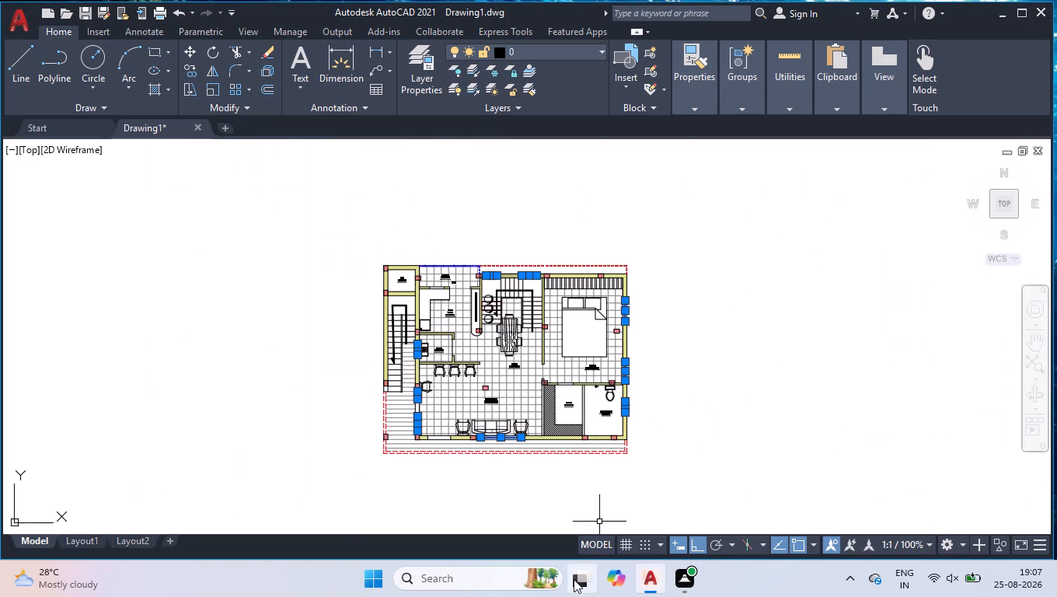
Set the lineweight of the selected window centre lines to 0.30 mm and clear the selection.
key("ctrl+1")
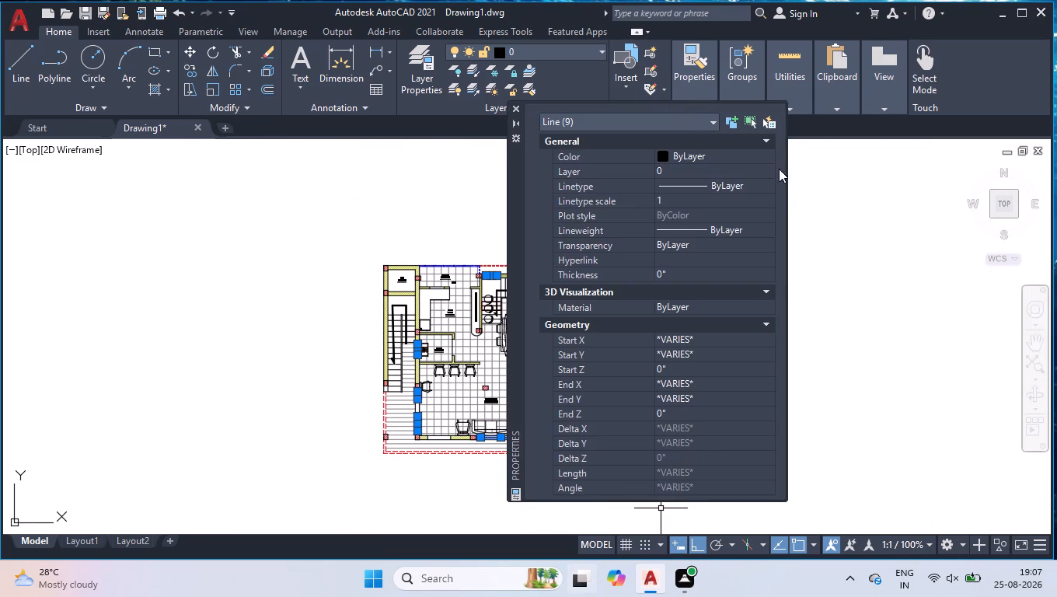
double_click(730, 225)
scroll(712, 323, "down", 3)
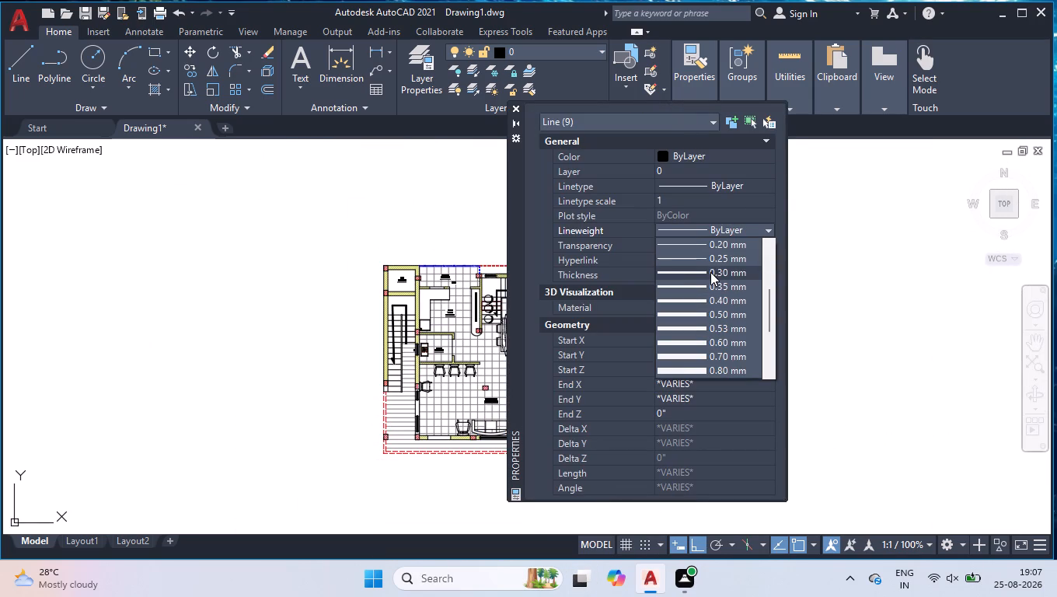
left_click(710, 272)
left_click(513, 106)
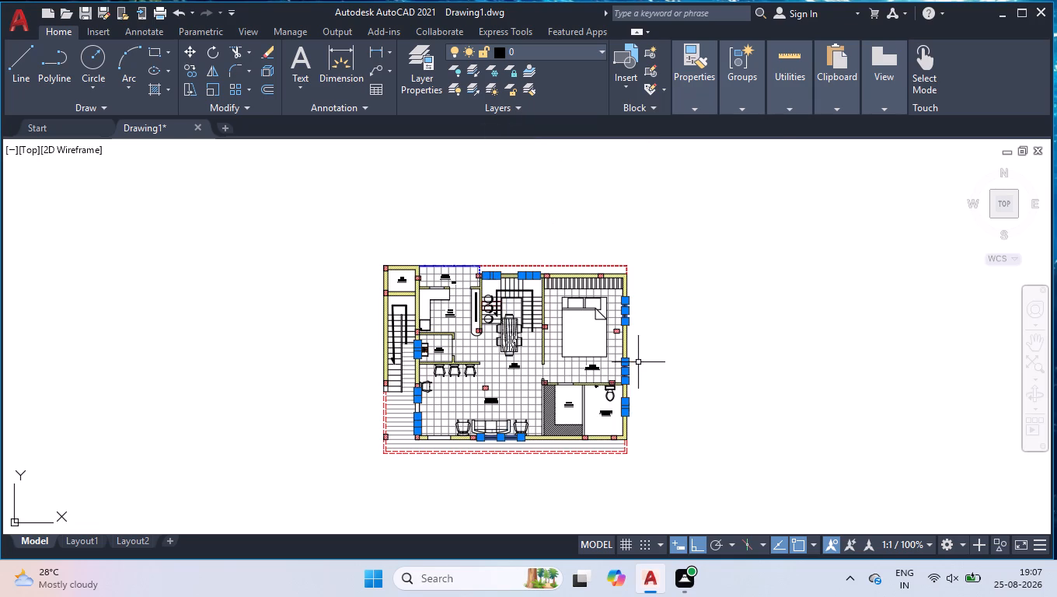
left_click(682, 232, "shift")
left_click(198, 511, "shift")
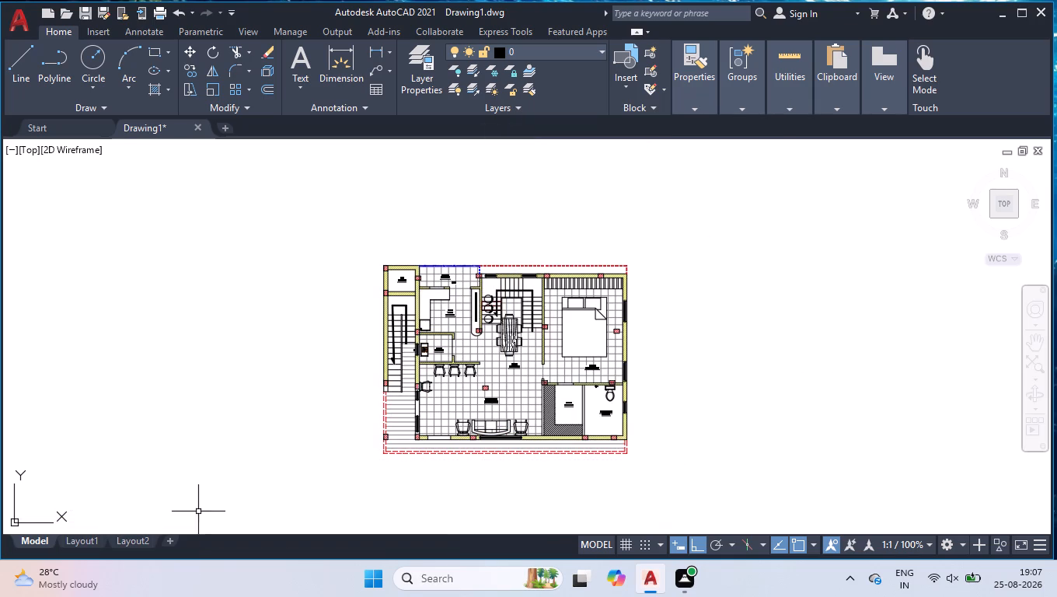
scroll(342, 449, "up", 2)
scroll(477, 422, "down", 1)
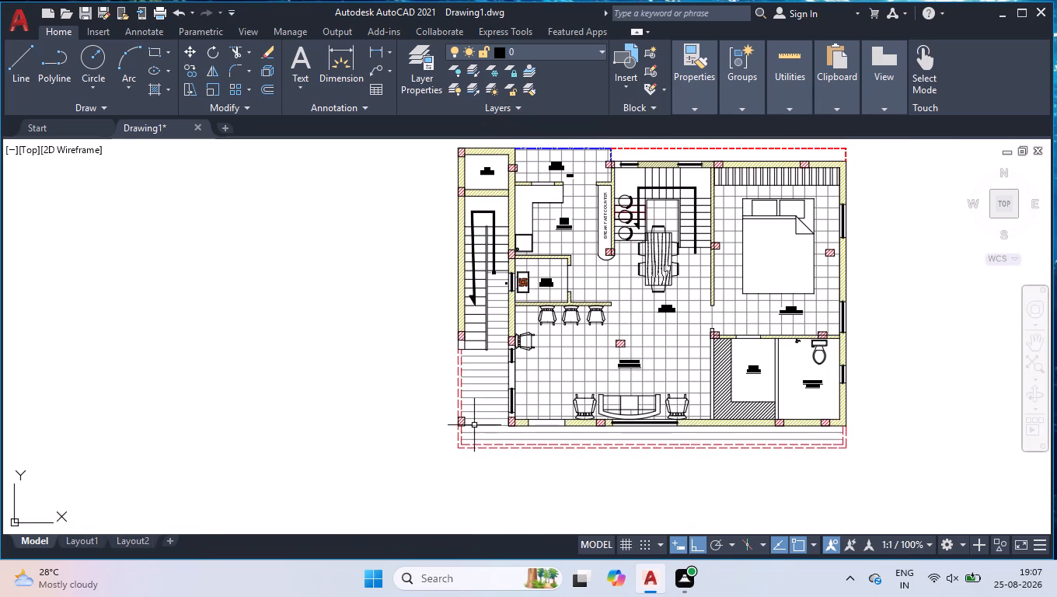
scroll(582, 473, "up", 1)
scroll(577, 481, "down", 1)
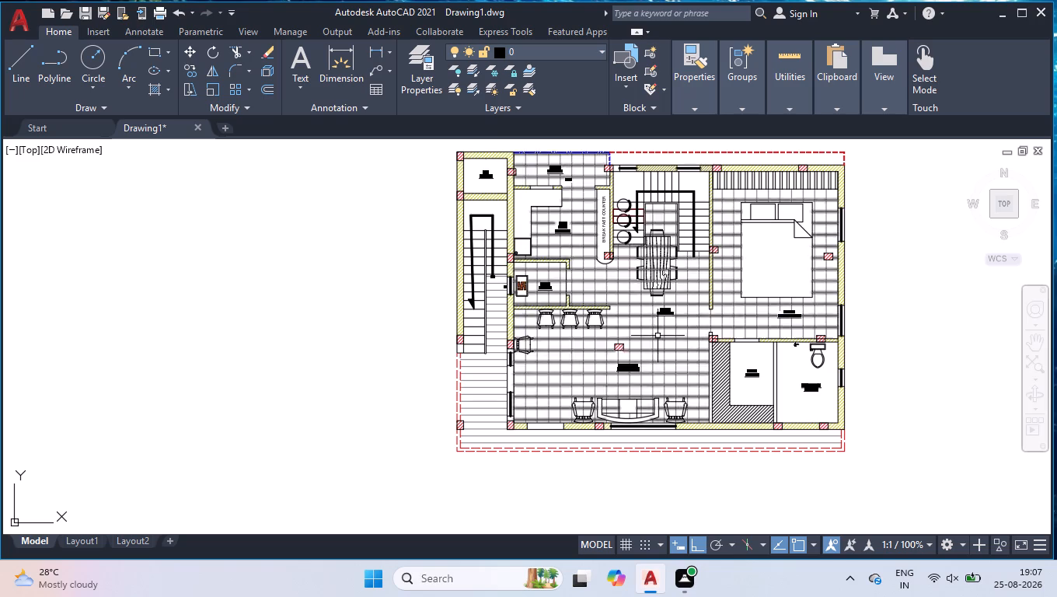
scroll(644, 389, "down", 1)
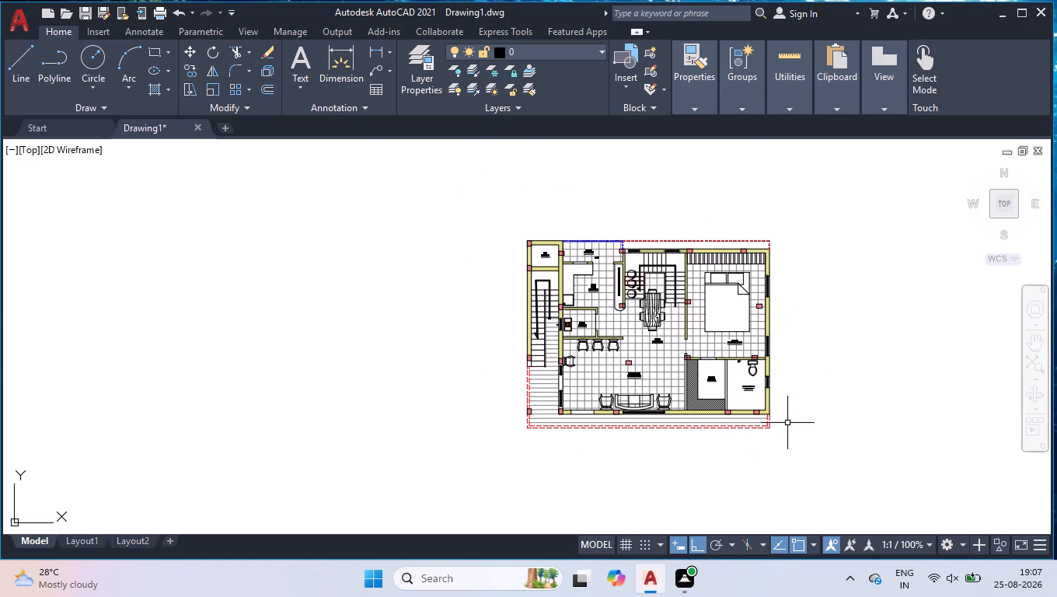
Hatch the wash room floor with the ANGLE pattern in ByLayer colour at scale 0.3.
scroll(787, 423, "up", 3)
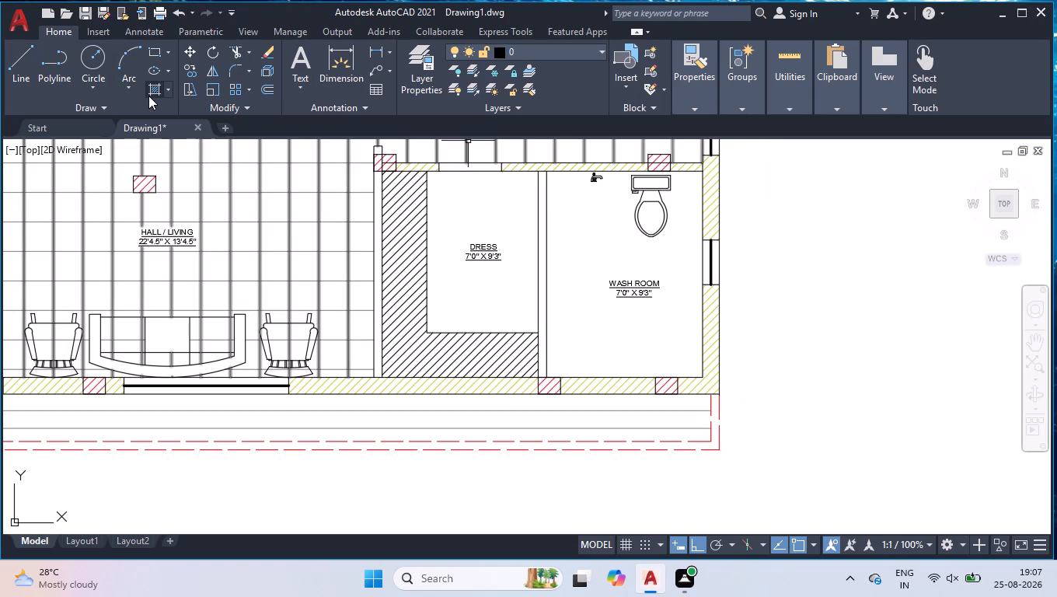
left_click(153, 90)
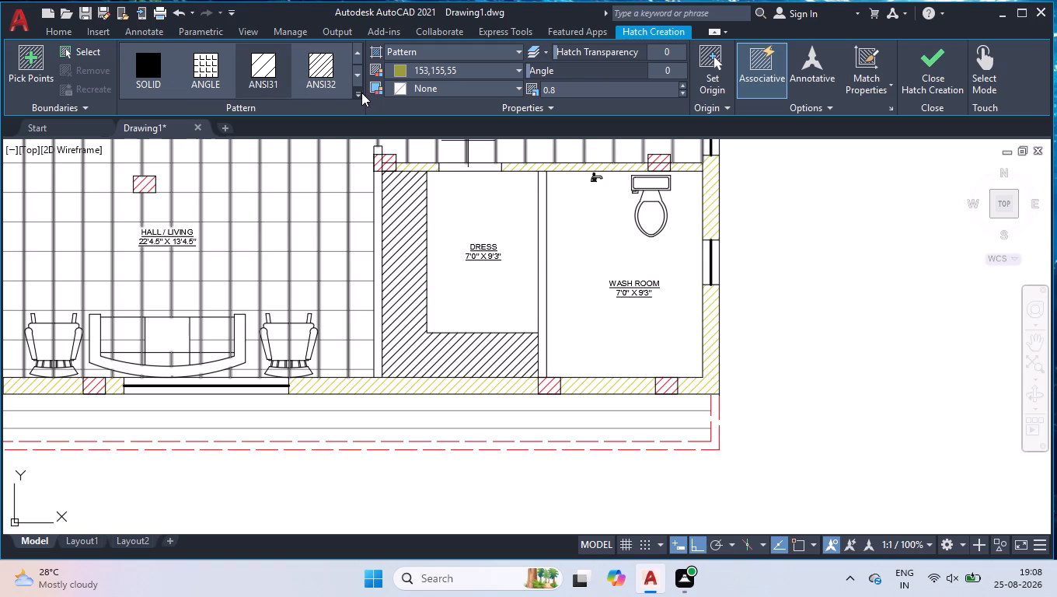
left_click(361, 93)
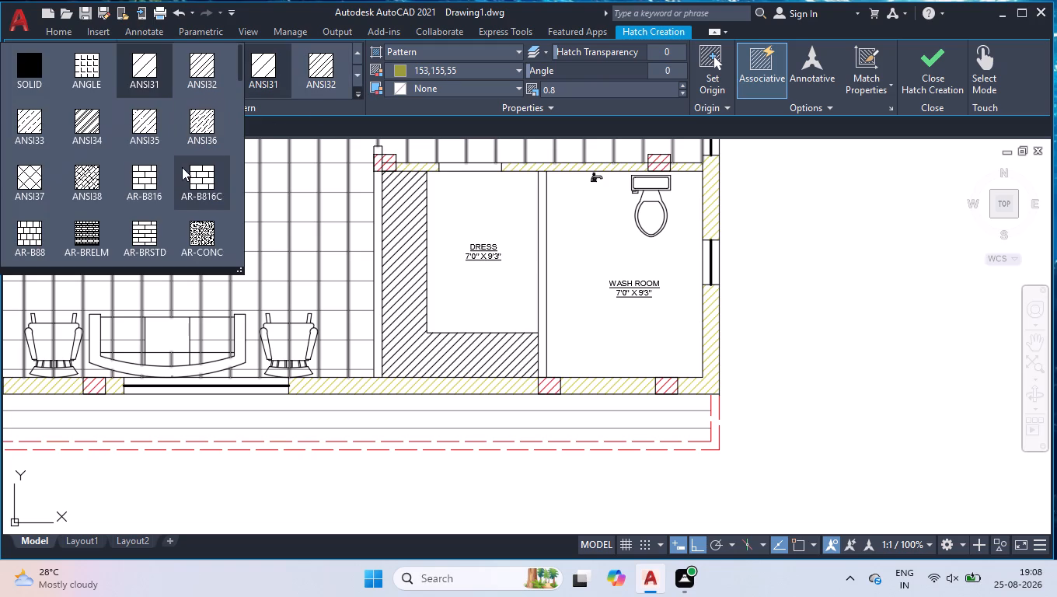
scroll(182, 167, "up", 3)
left_click(72, 59)
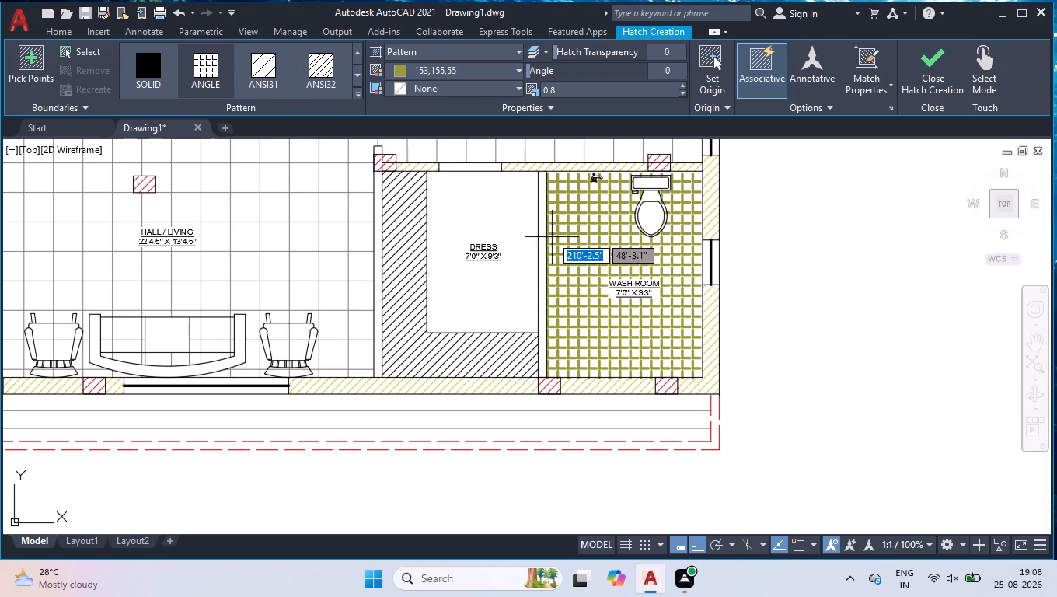
left_click(454, 65)
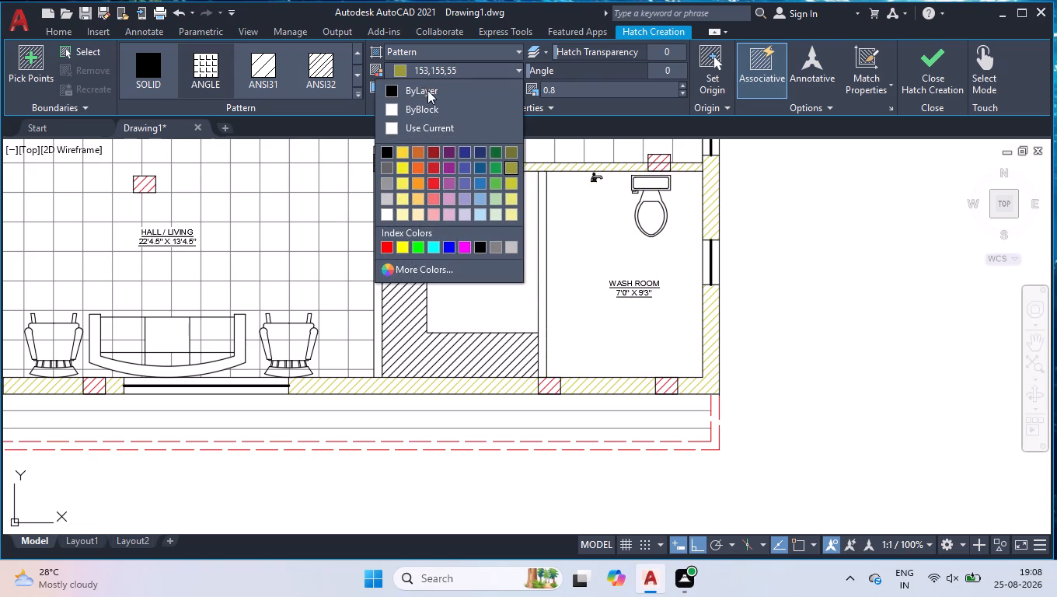
left_click(431, 86)
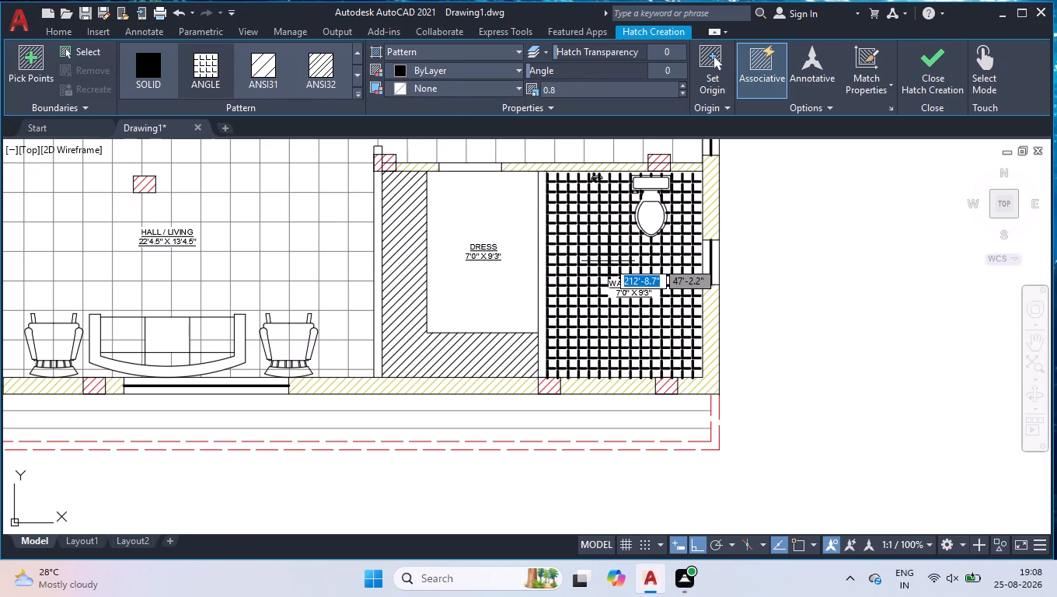
scroll(608, 261, "up", 2)
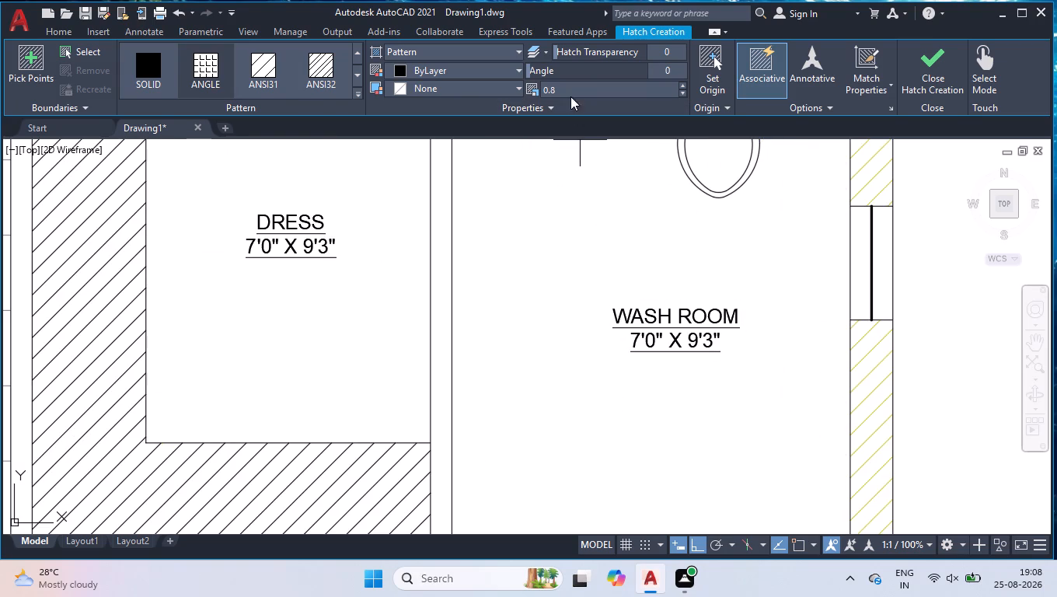
left_click_drag(569, 89, 528, 93)
type("0.3")
key("Return")
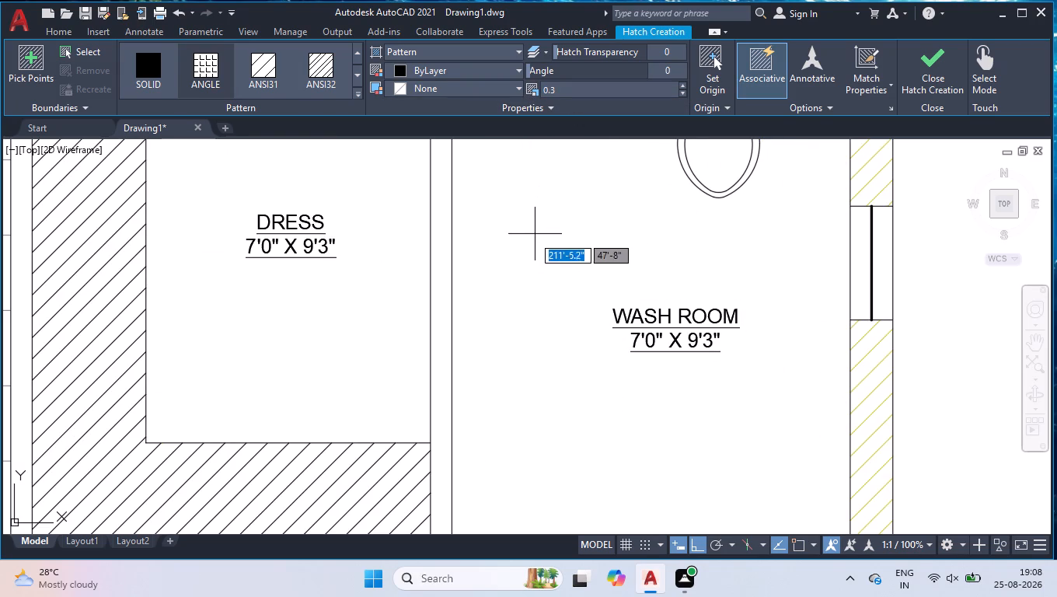
left_click(524, 260)
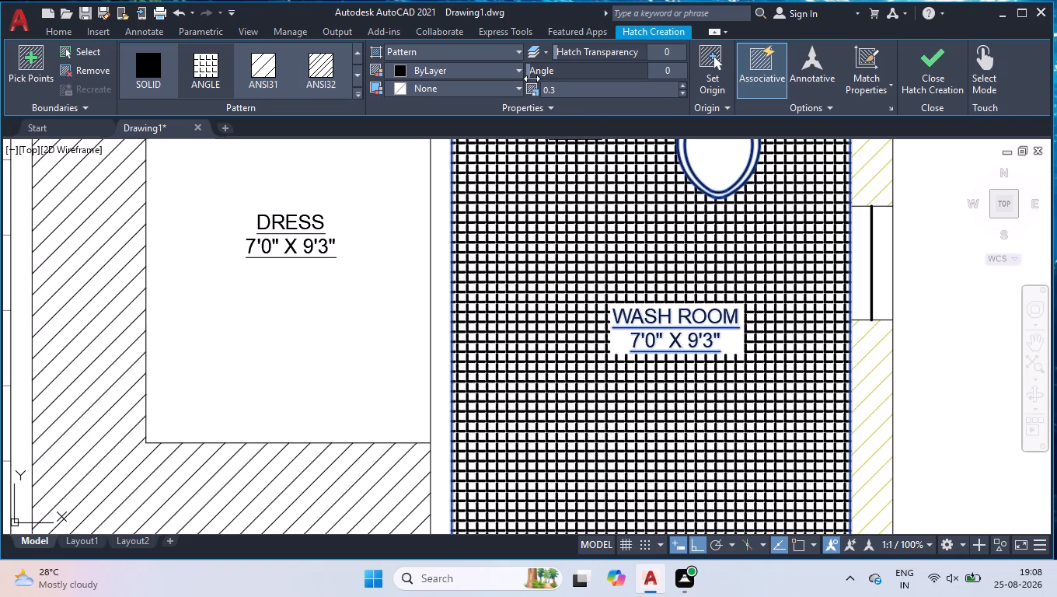
Set the wash room floor hatch scale to 2 and finish the hatch.
left_click(592, 92)
key("2")
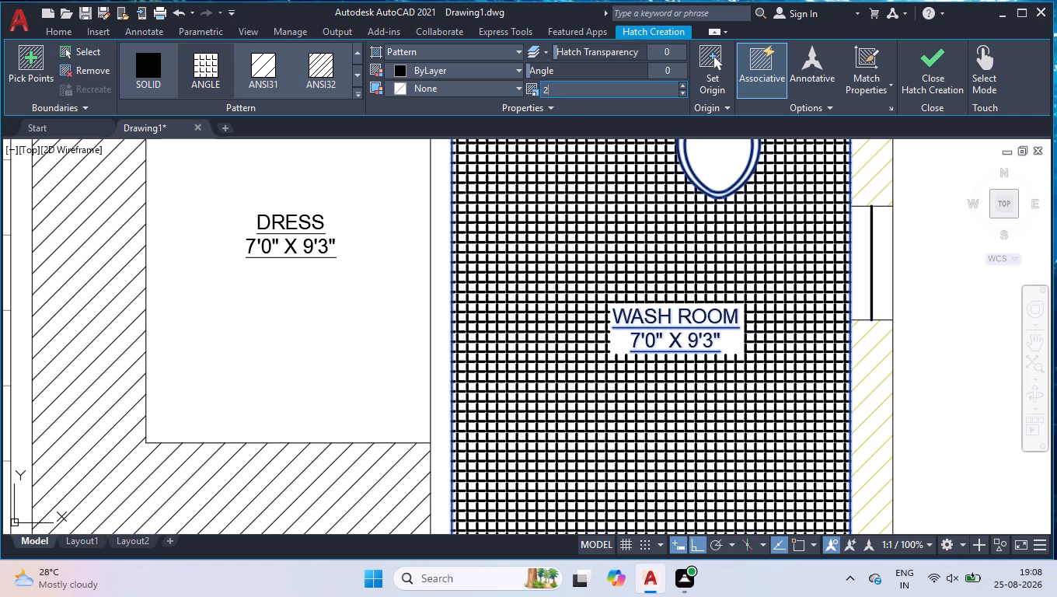
key("Return")
scroll(704, 300, "down", 3)
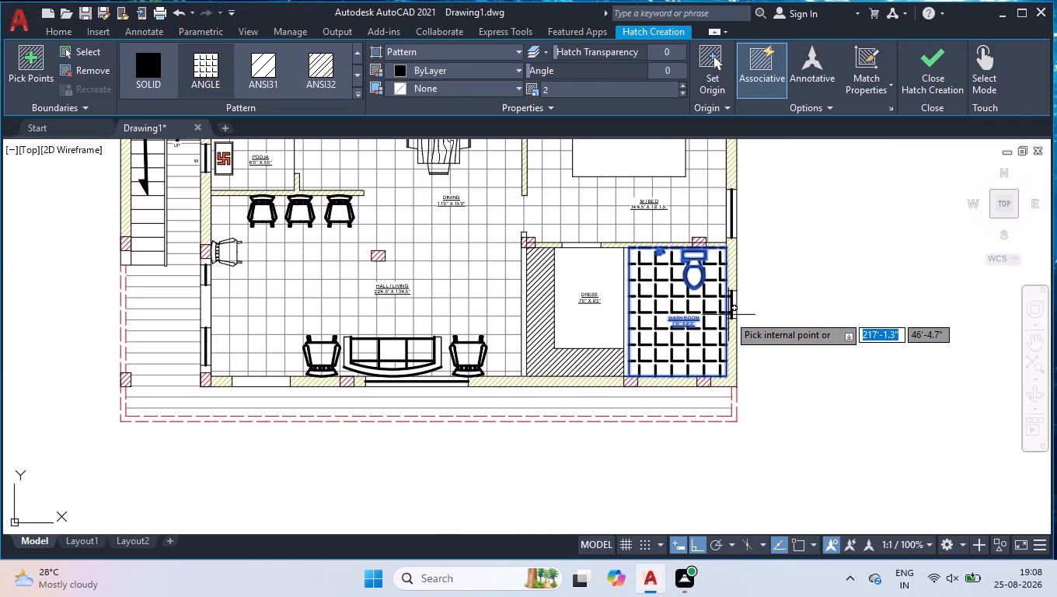
key("Return")
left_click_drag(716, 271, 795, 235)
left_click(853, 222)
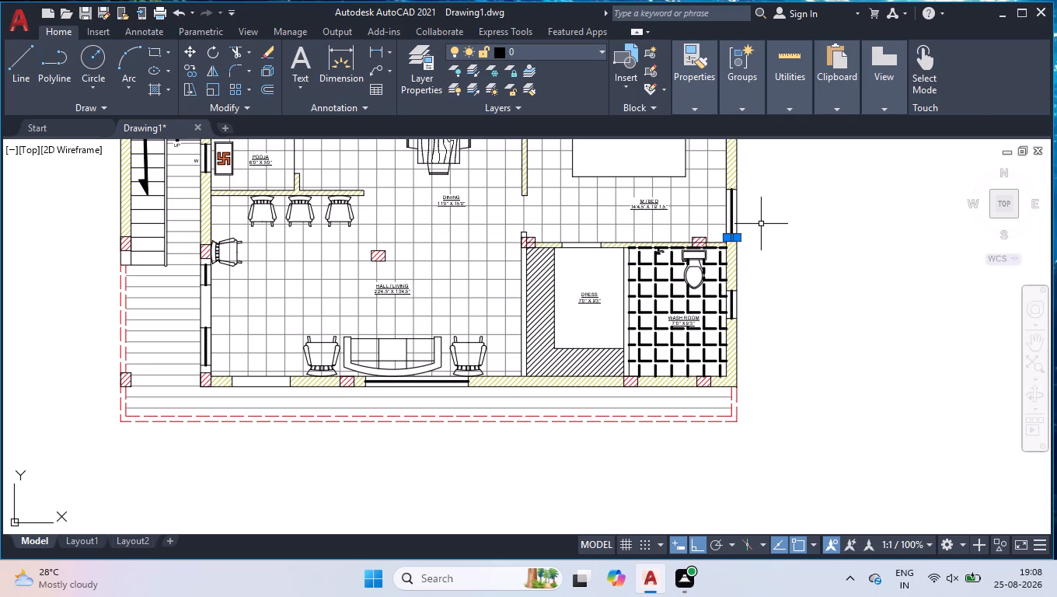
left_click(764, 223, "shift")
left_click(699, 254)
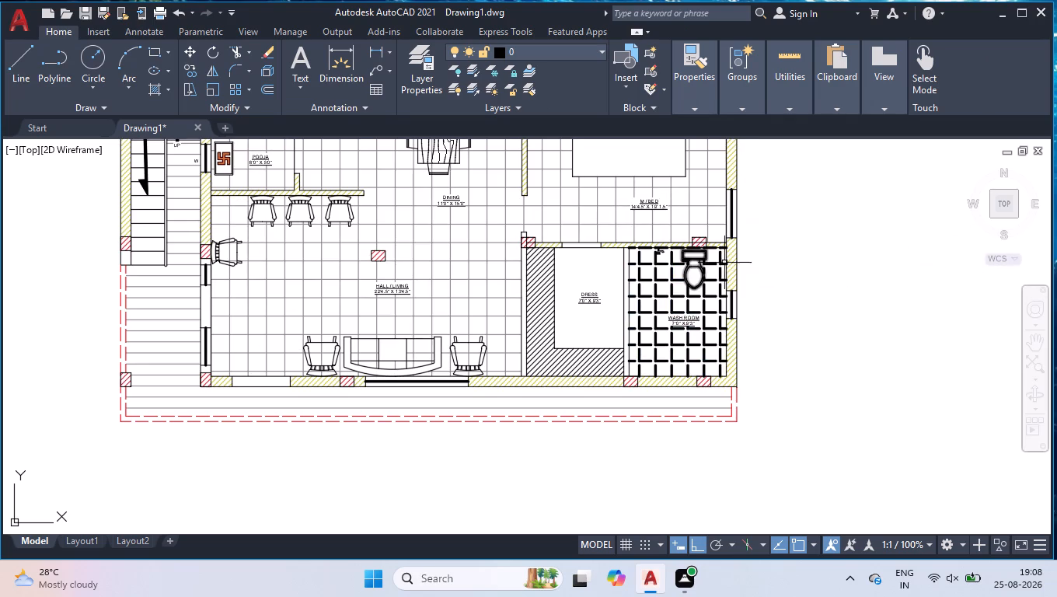
Set the lineweight of the wash room floor hatch to ByLayer and clear the selection.
scroll(685, 305, "up", 2)
left_click(620, 259)
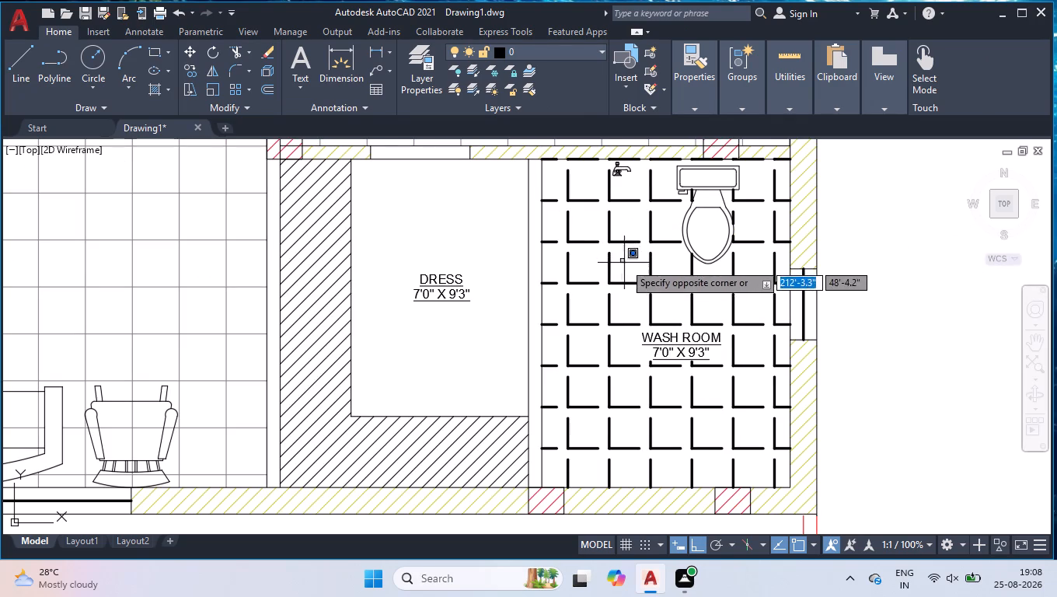
left_click(609, 289)
key("ctrl+1")
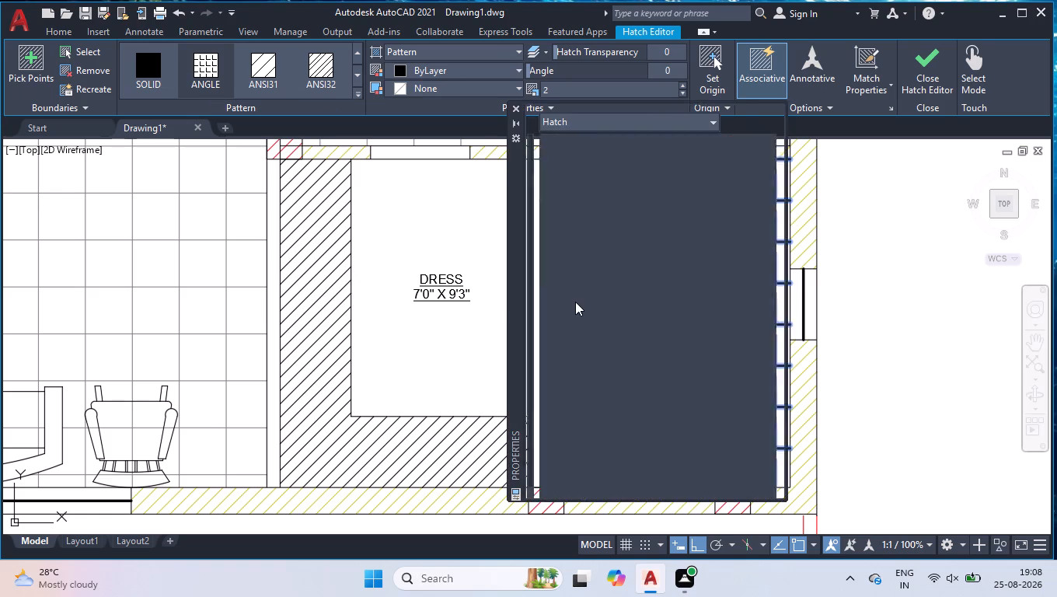
left_click(668, 233)
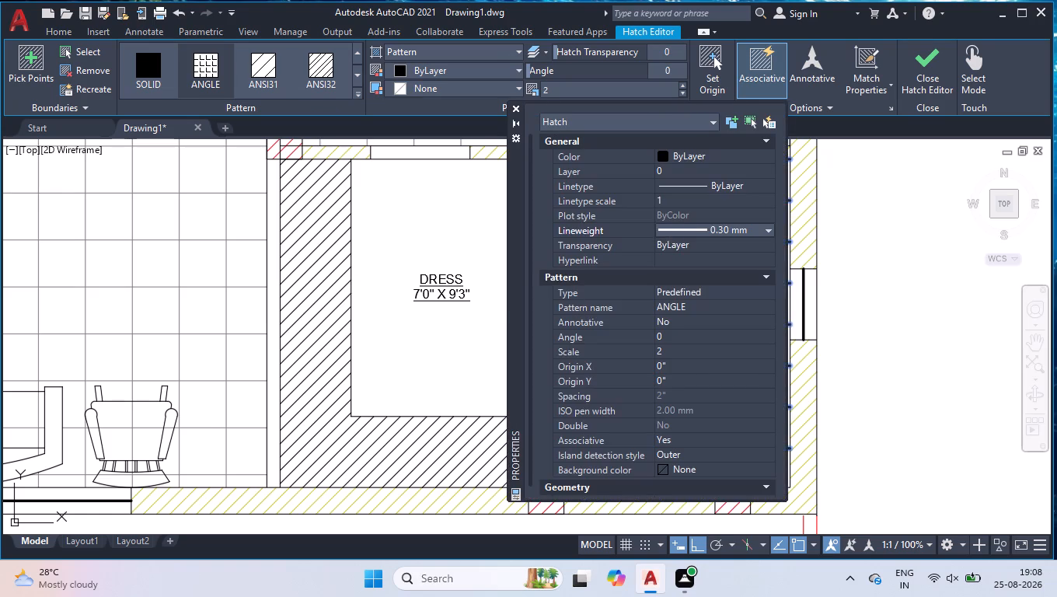
left_click(667, 230)
scroll(714, 309, "up", 9)
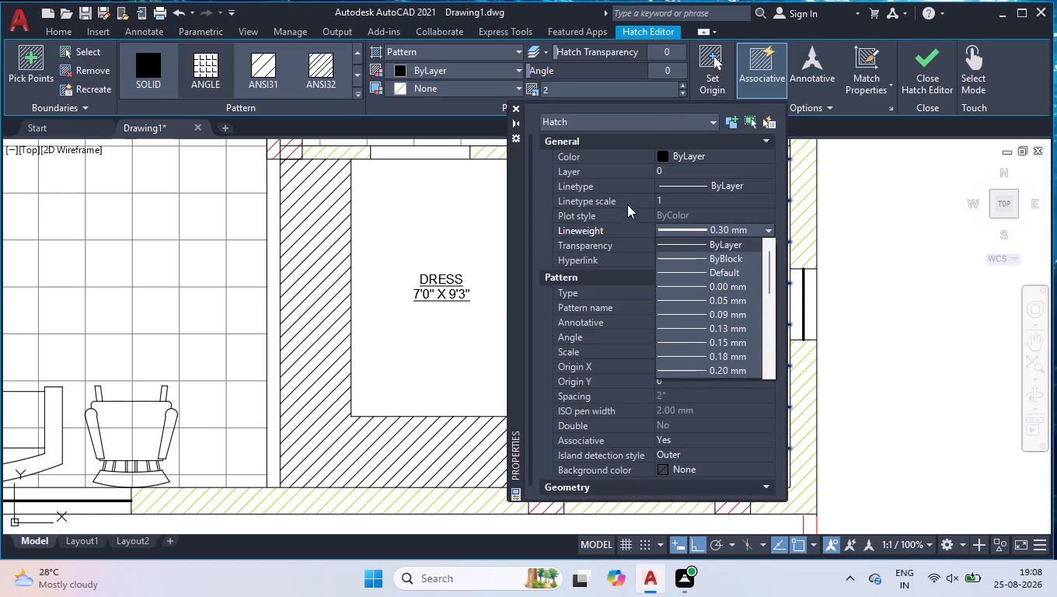
left_click(681, 242)
left_click(514, 98)
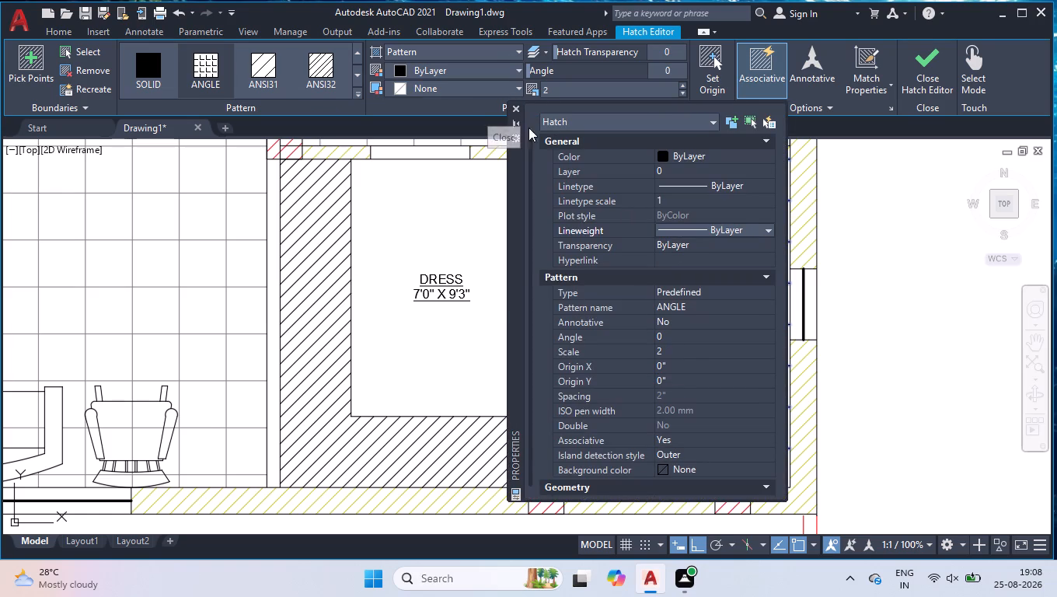
left_click(518, 108)
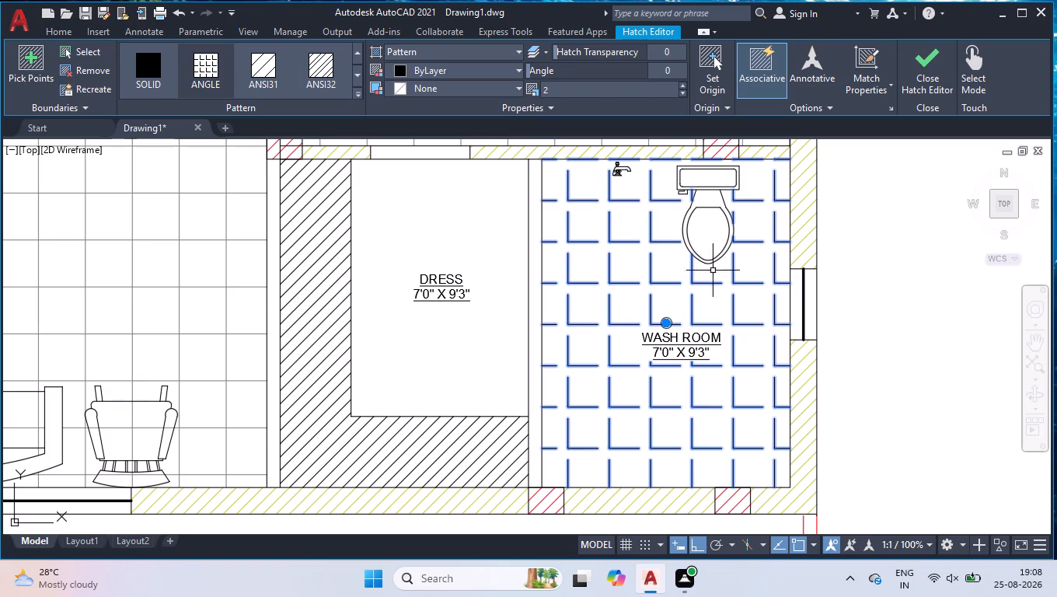
left_click(846, 229, "shift")
left_click(671, 318, "shift")
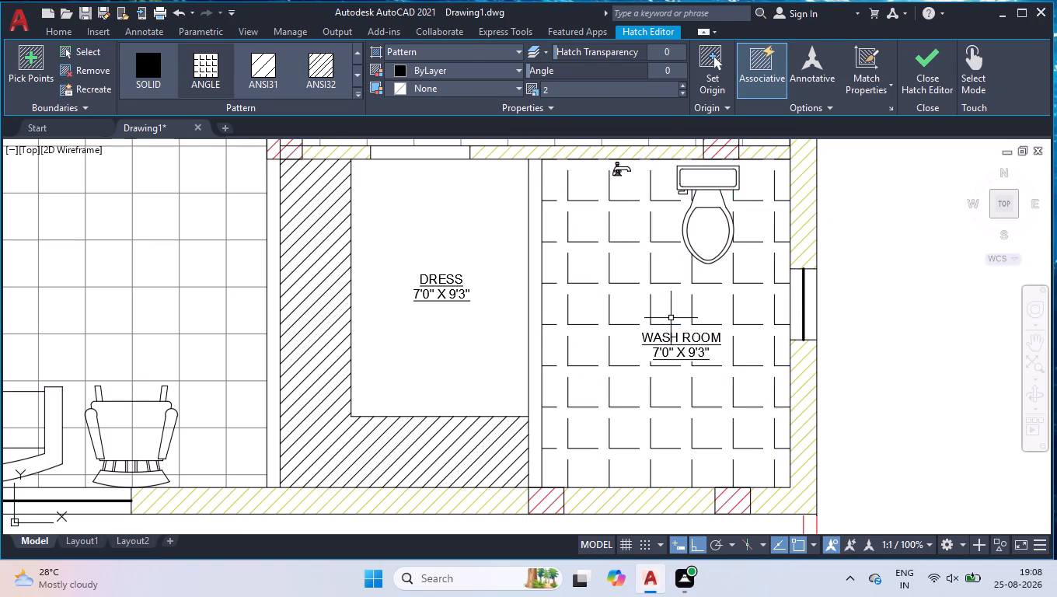
Move the wash room tap a short distance straight down, away from the wall.
scroll(766, 393, "down", 1)
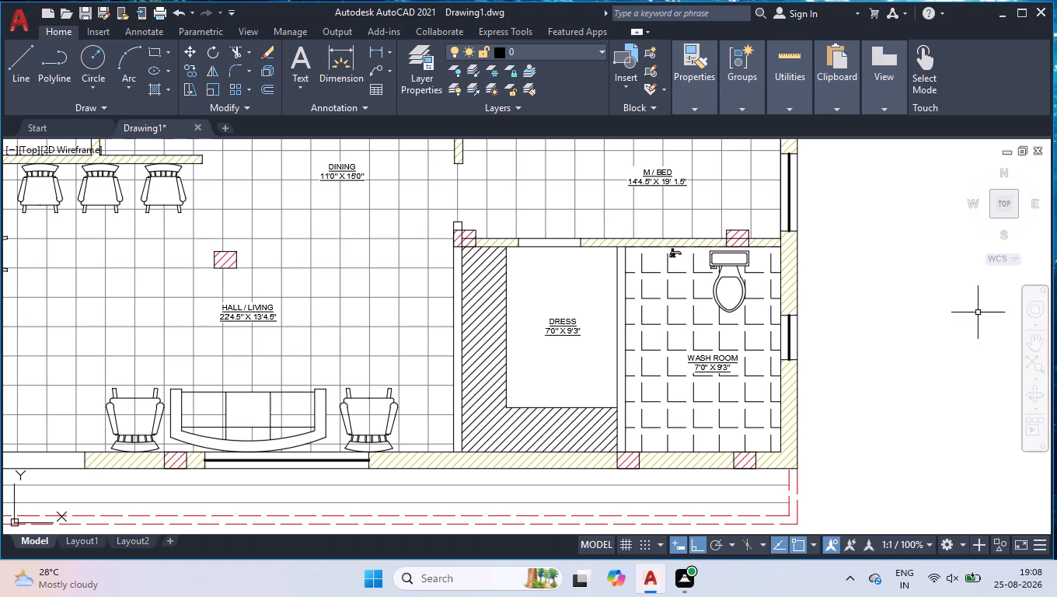
scroll(706, 326, "up", 1)
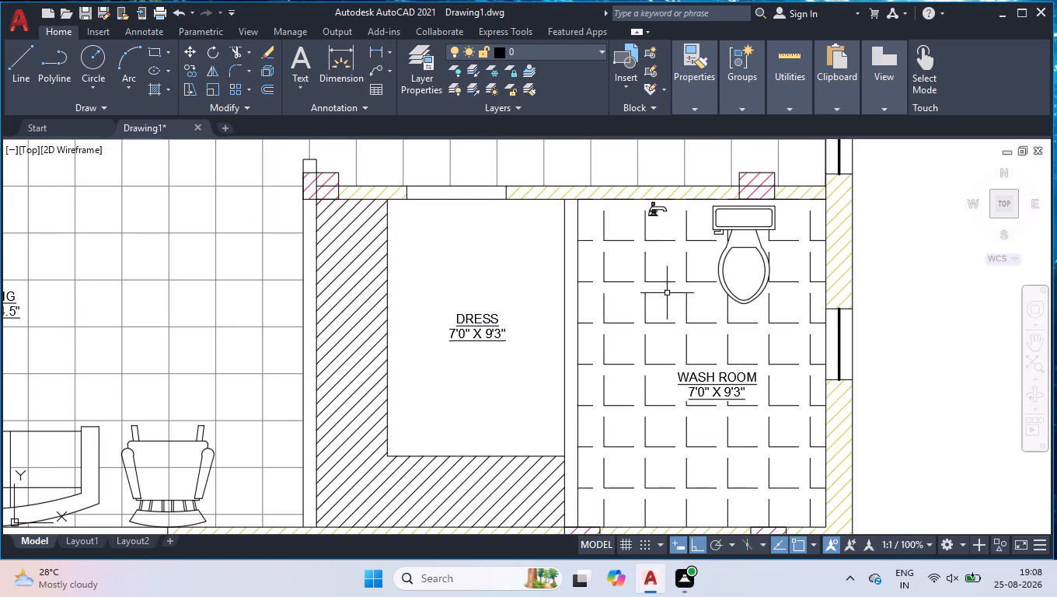
scroll(669, 211, "up", 3)
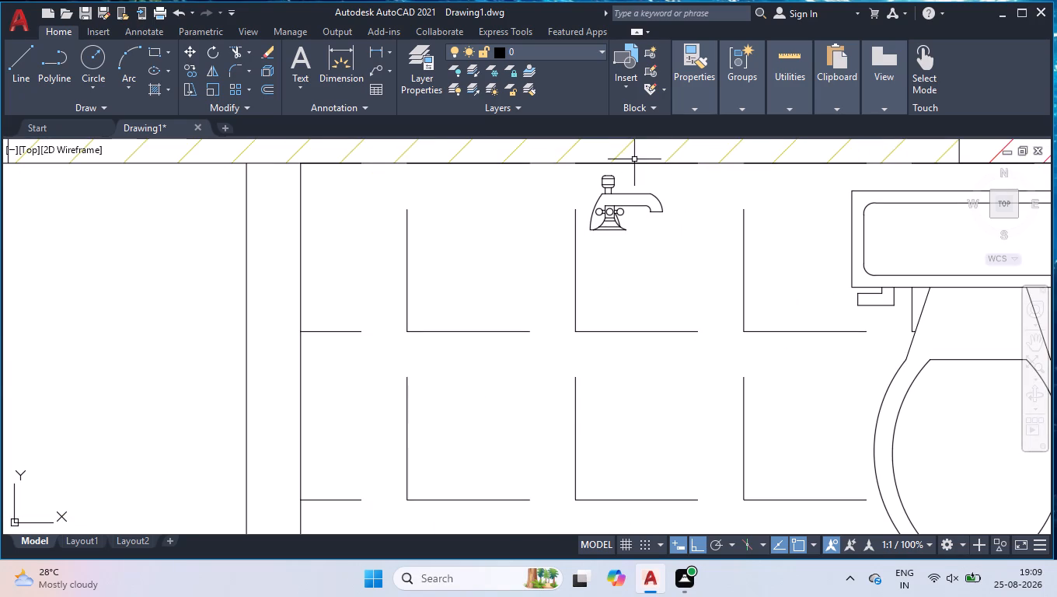
left_click(611, 185)
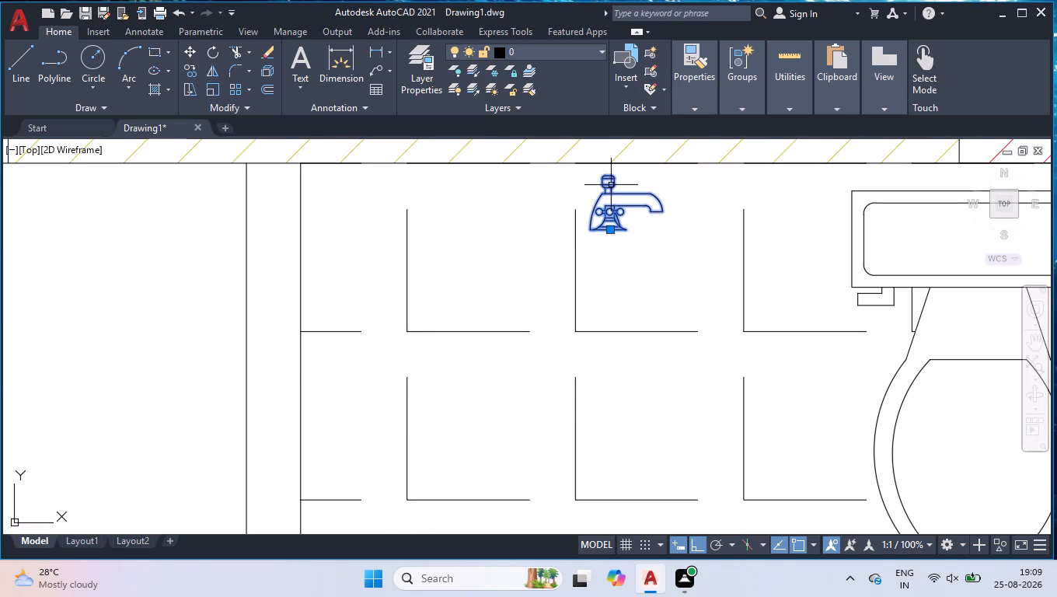
left_click(611, 229)
left_click(612, 287)
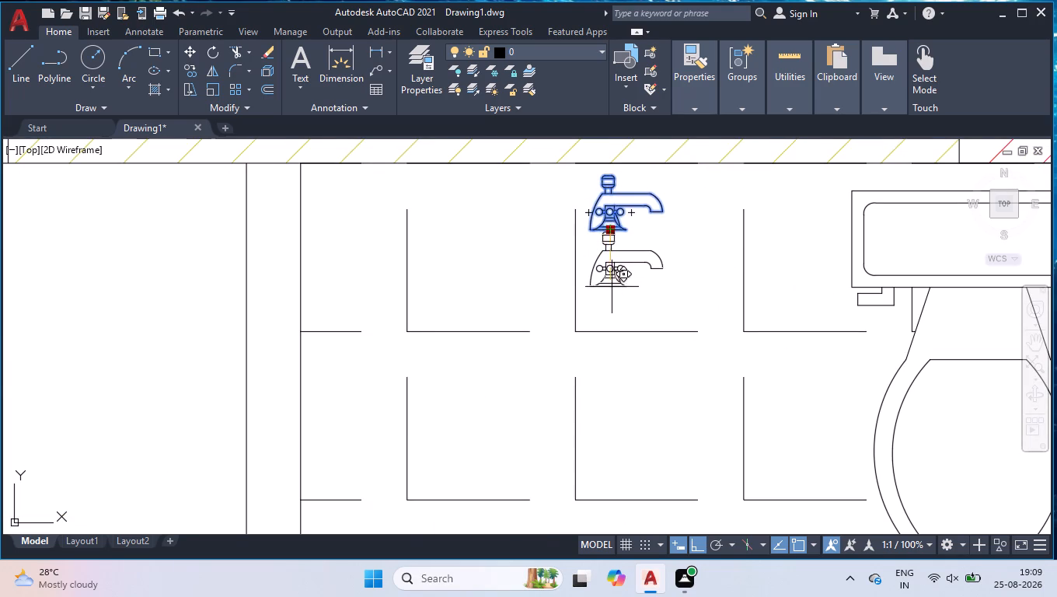
Scale the wash room tap up to about 2.5 times its size, using the centre of its middle knob as base point.
type("SCAL")
key("Return")
scroll(619, 261, "up", 2)
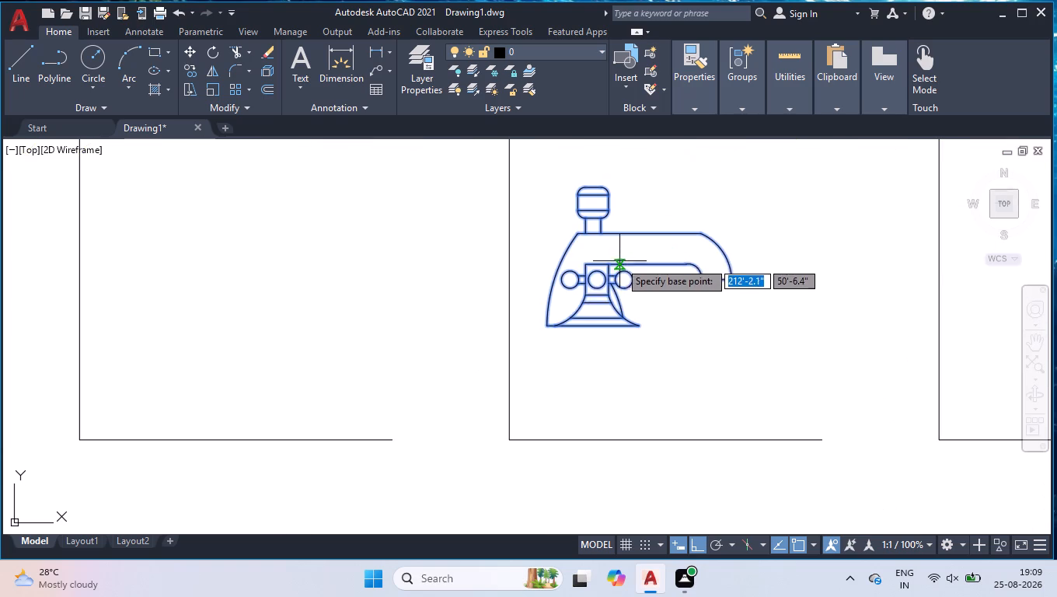
left_click(601, 279)
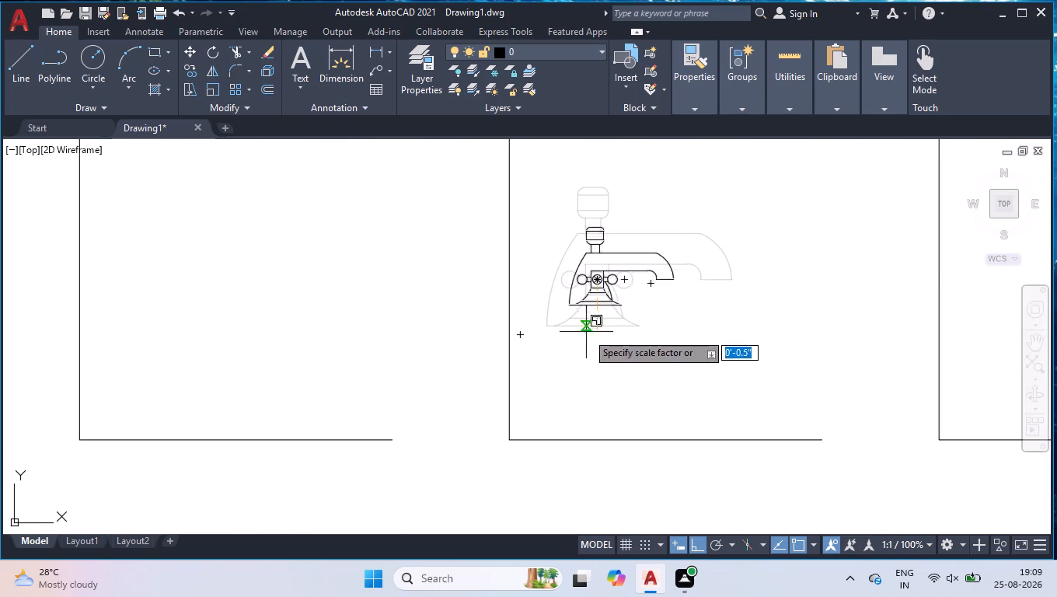
scroll(601, 351, "down", 2)
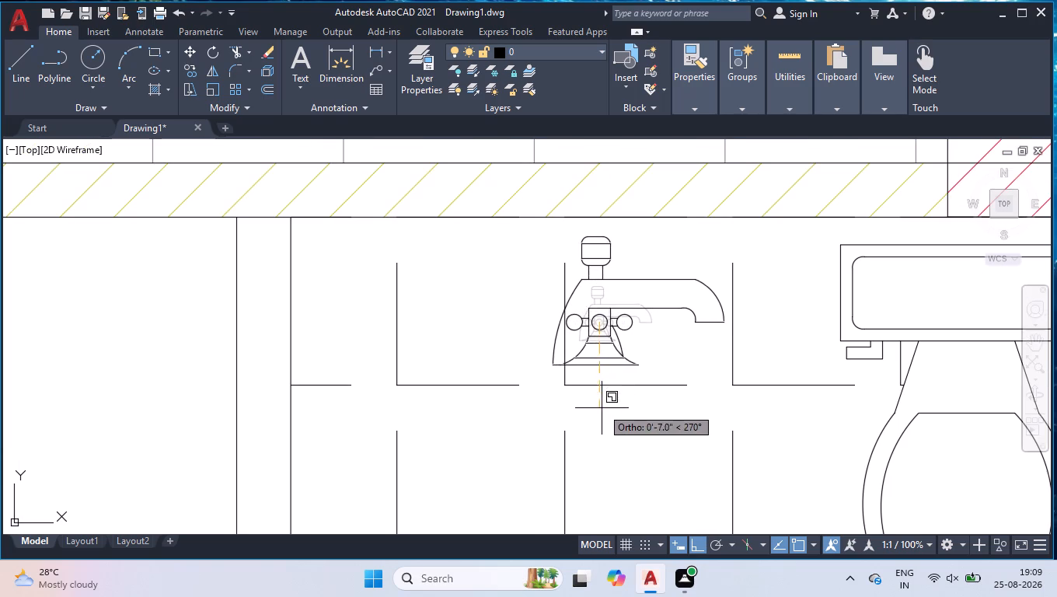
left_click(611, 417)
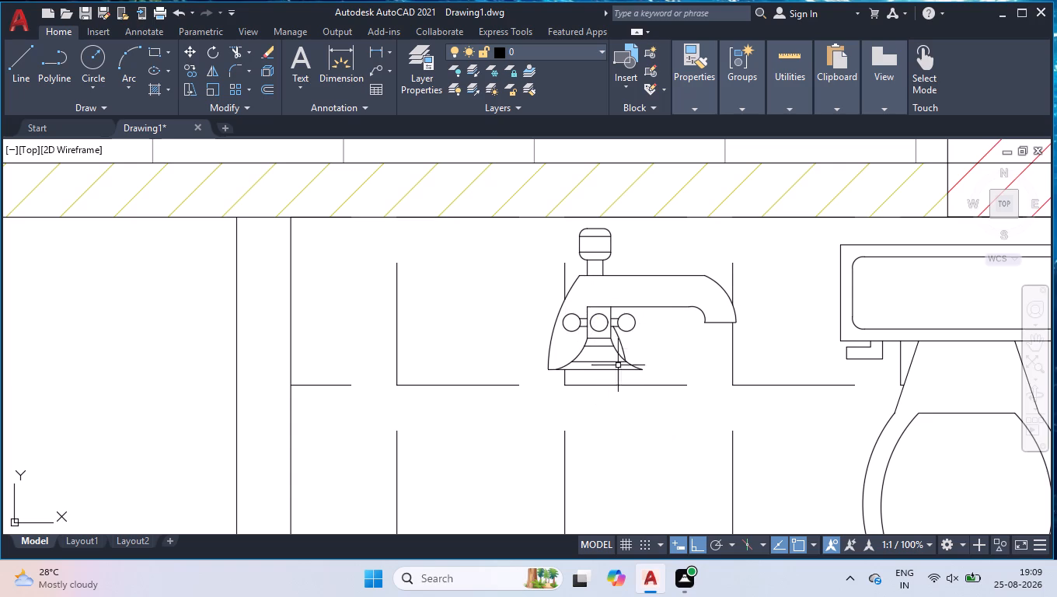
Inspect the enlarged tap and the column and wall junction at the upper corner of the dress room.
scroll(587, 363, "down", 4)
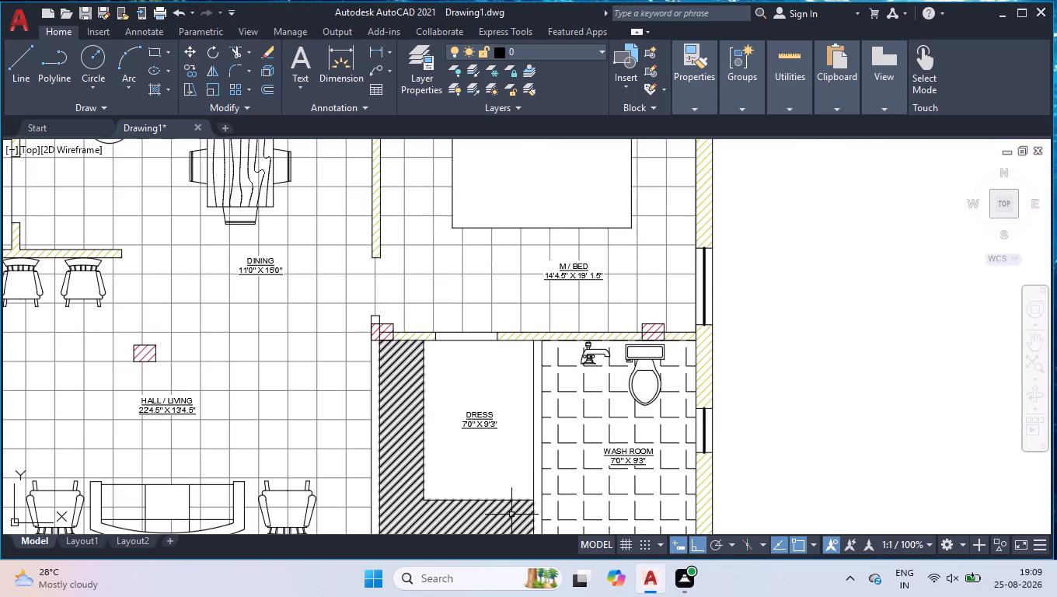
scroll(511, 515, "up", 1)
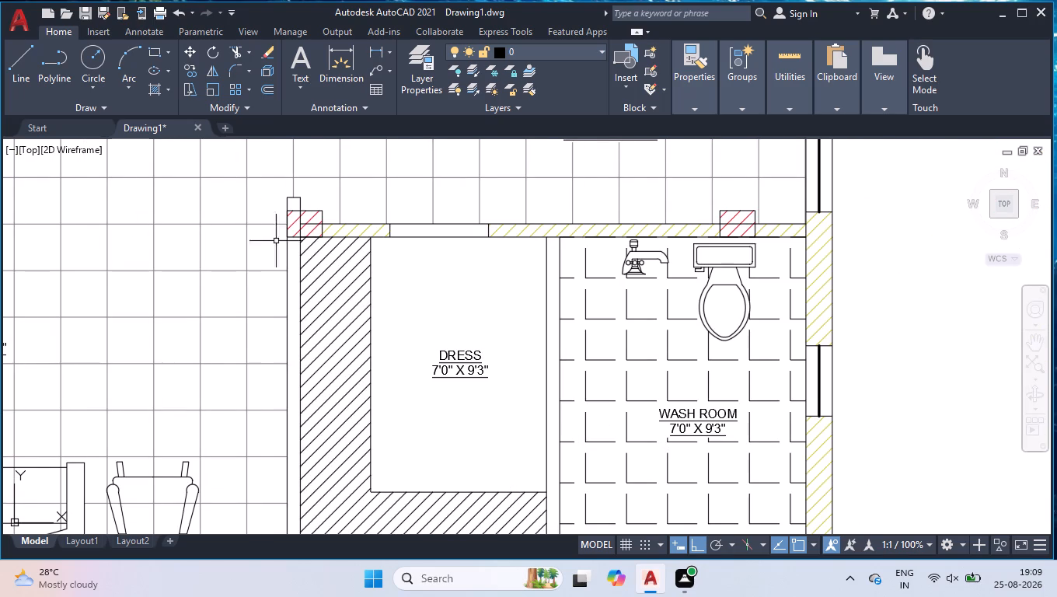
scroll(314, 234, "up", 2)
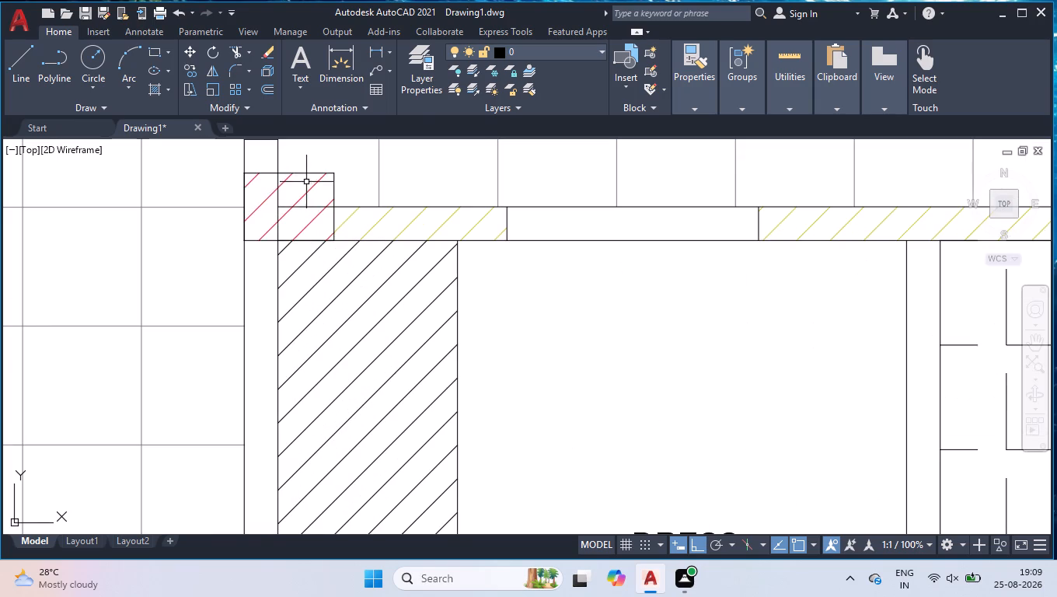
scroll(306, 180, "down", 2)
scroll(295, 232, "up", 1)
scroll(297, 253, "down", 1)
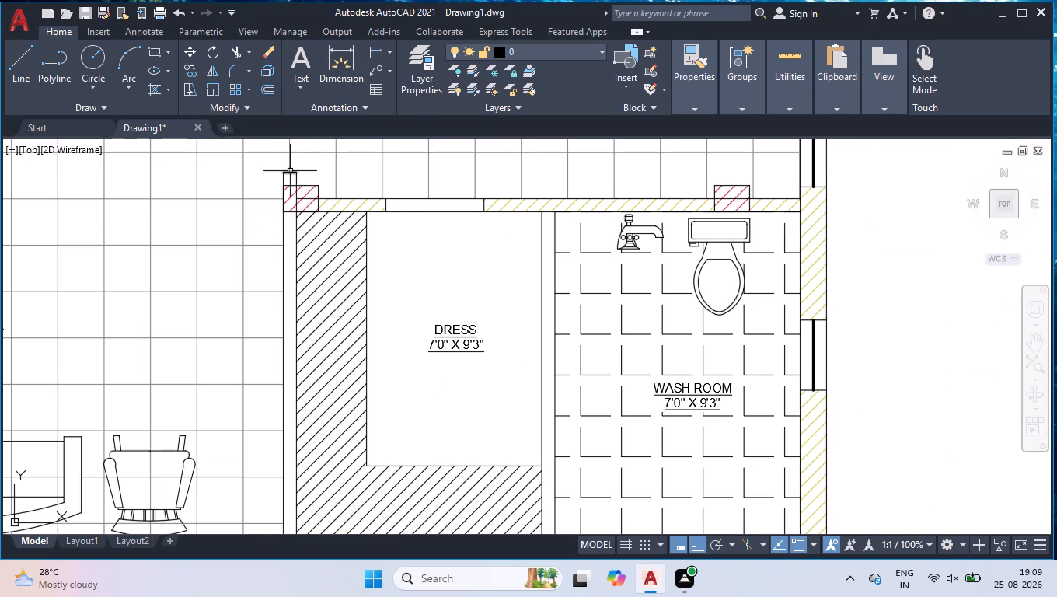
scroll(290, 171, "up", 3)
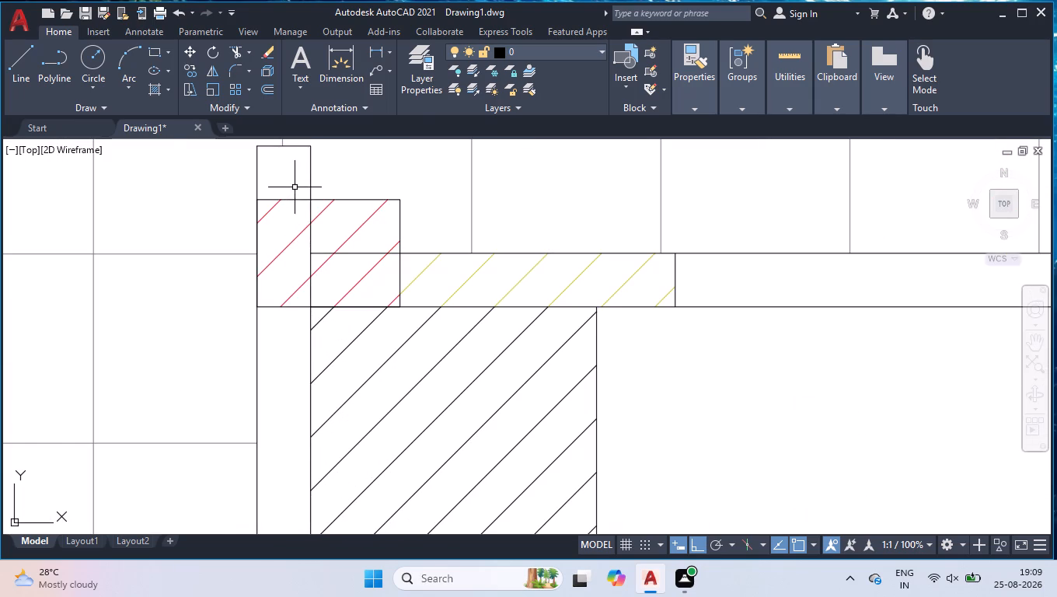
scroll(304, 291, "down", 2)
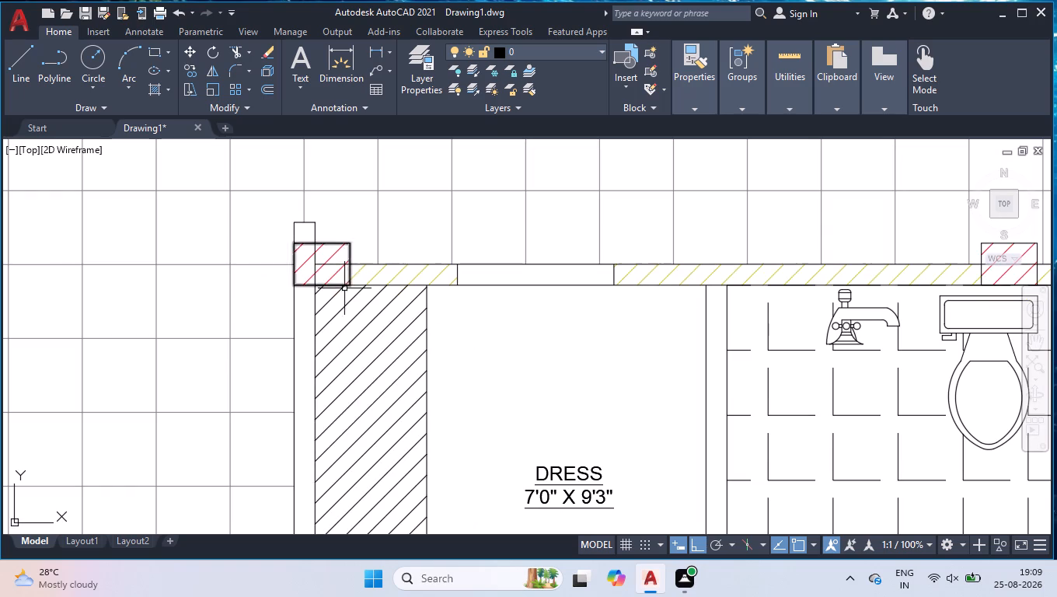
scroll(505, 356, "down", 2)
scroll(602, 322, "down", 3)
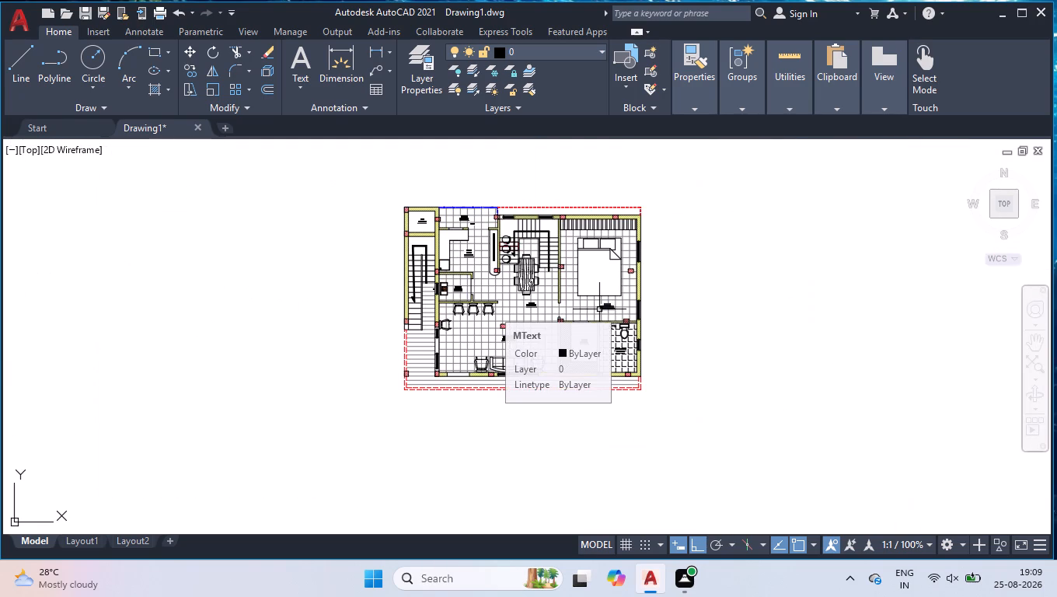
Switch to the clean full-screen display and fit the whole floor plan in the Top view.
key("ctrl+0")
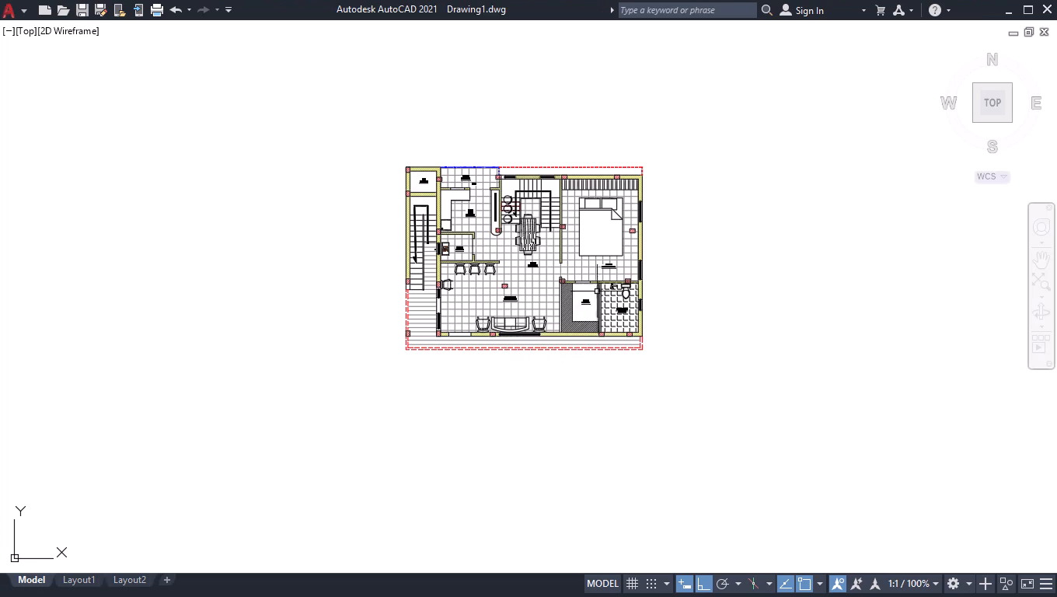
left_click(989, 96)
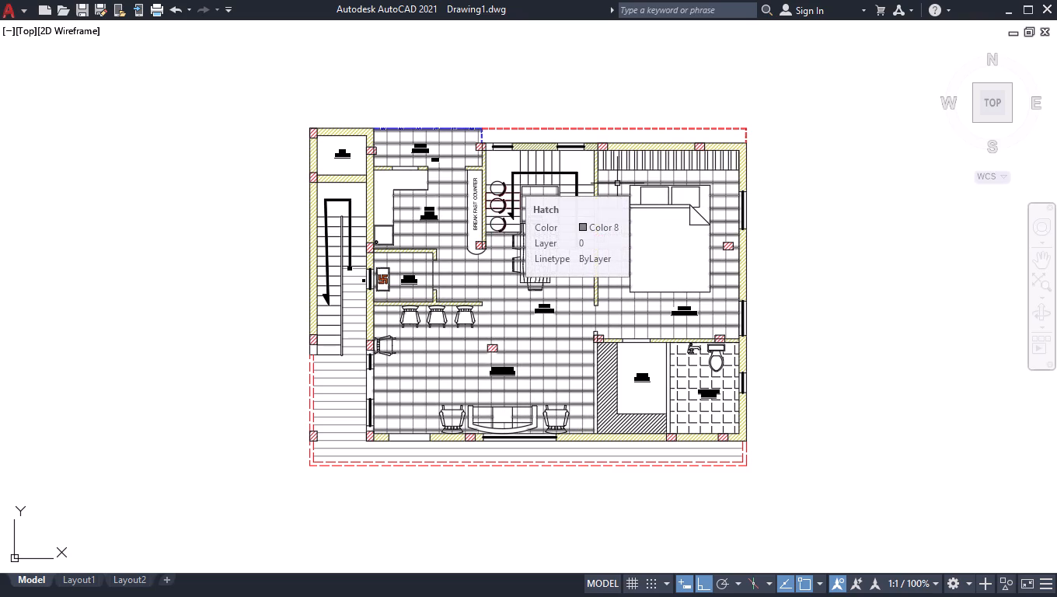
scroll(605, 188, "up", 3)
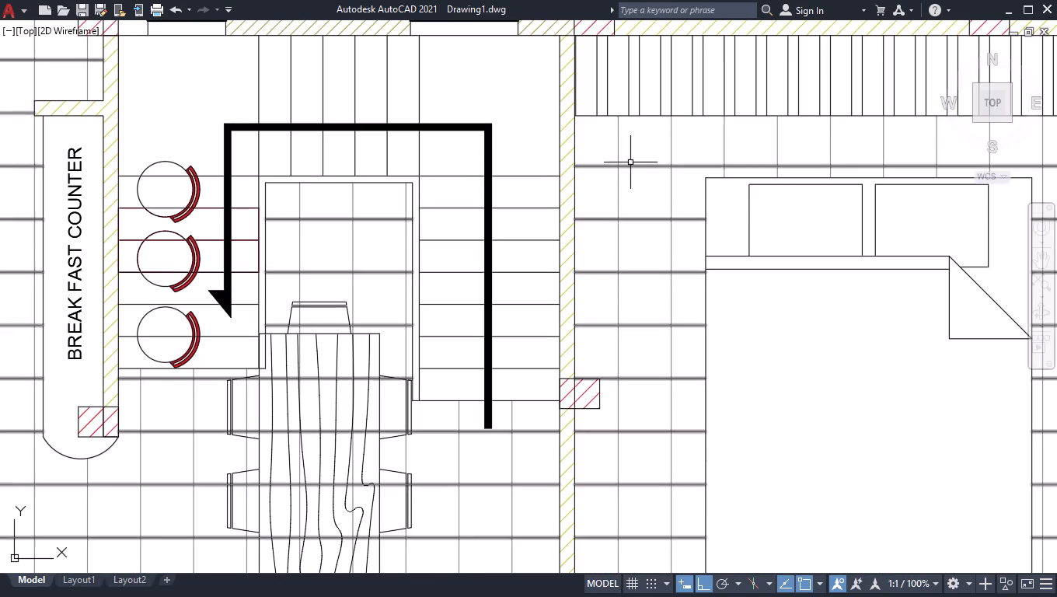
left_click(632, 157)
left_click(638, 157)
scroll(639, 156, "down", 3)
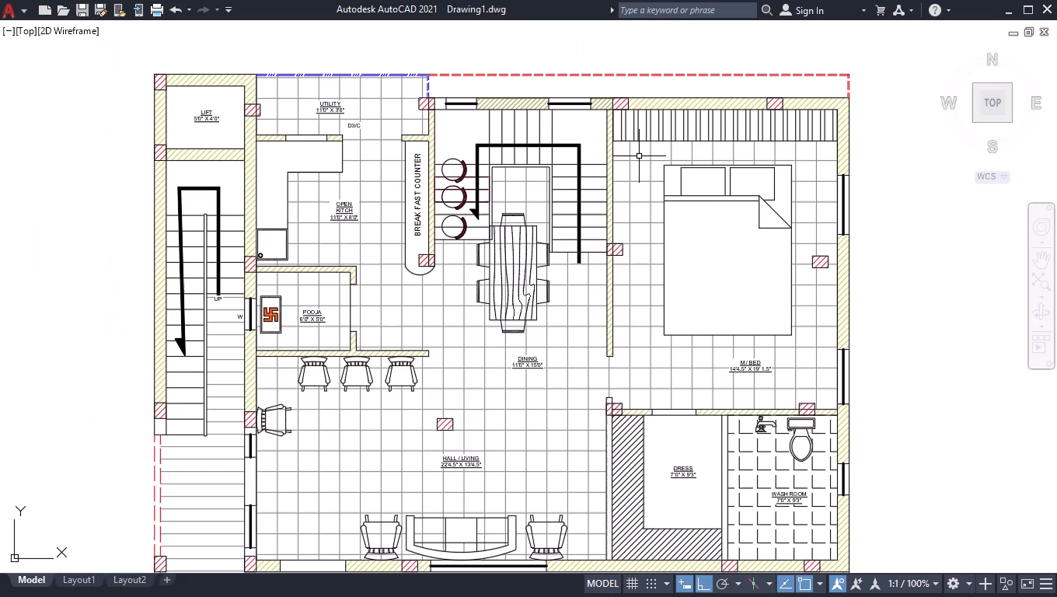
left_click(991, 97)
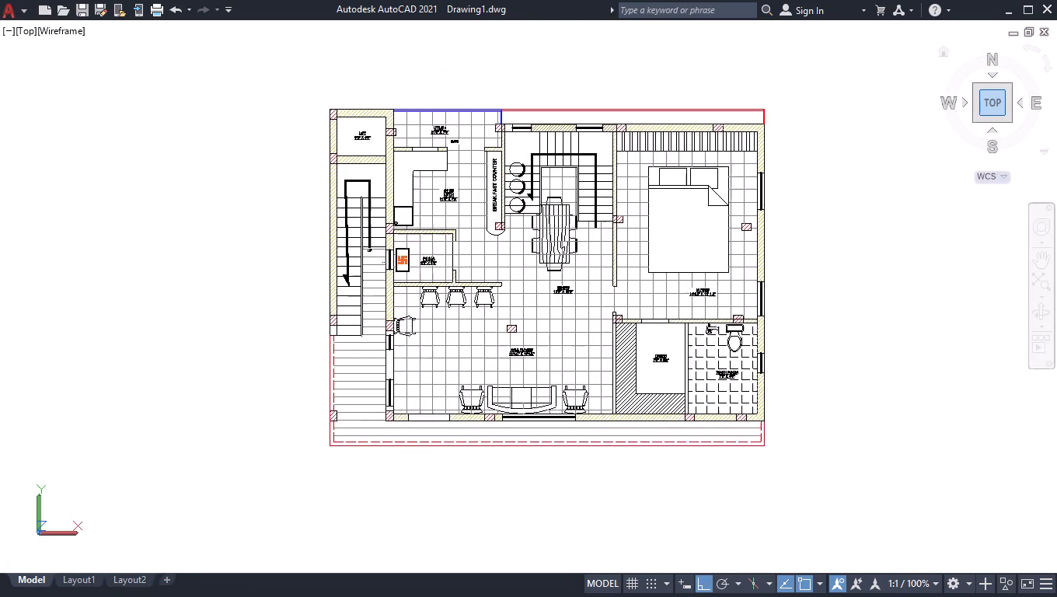
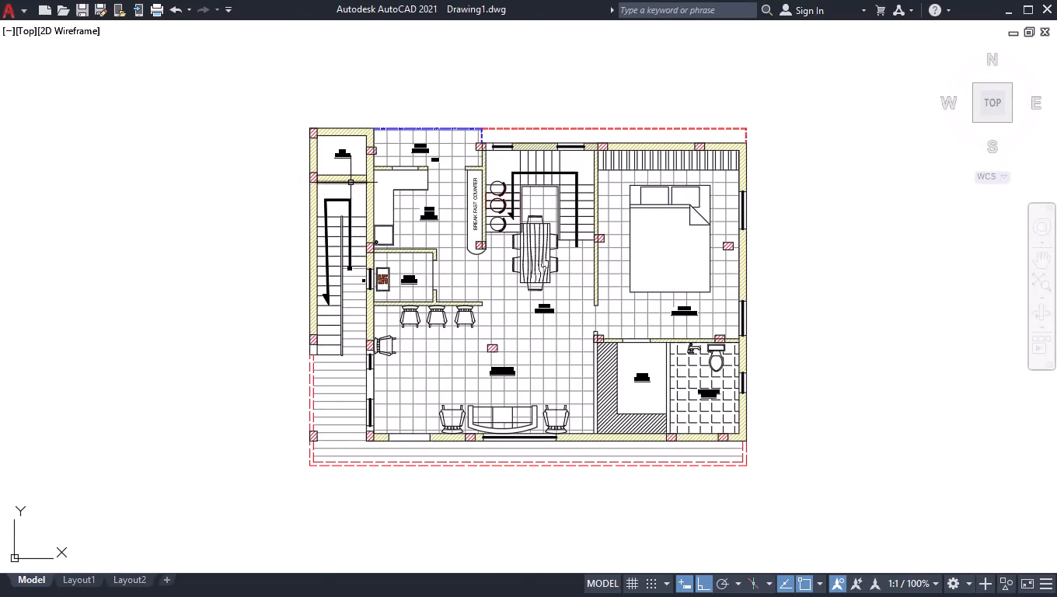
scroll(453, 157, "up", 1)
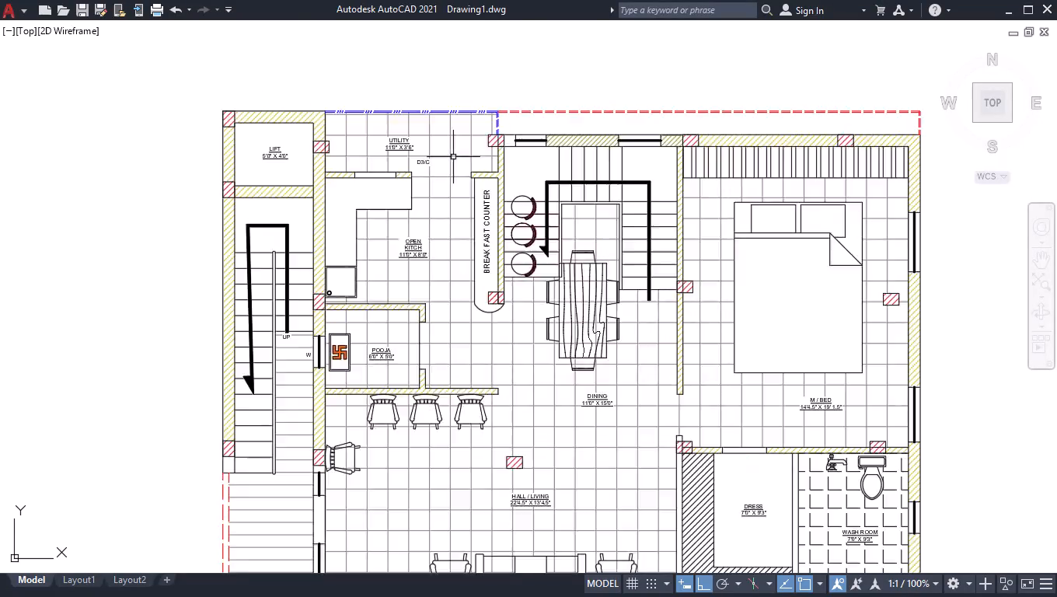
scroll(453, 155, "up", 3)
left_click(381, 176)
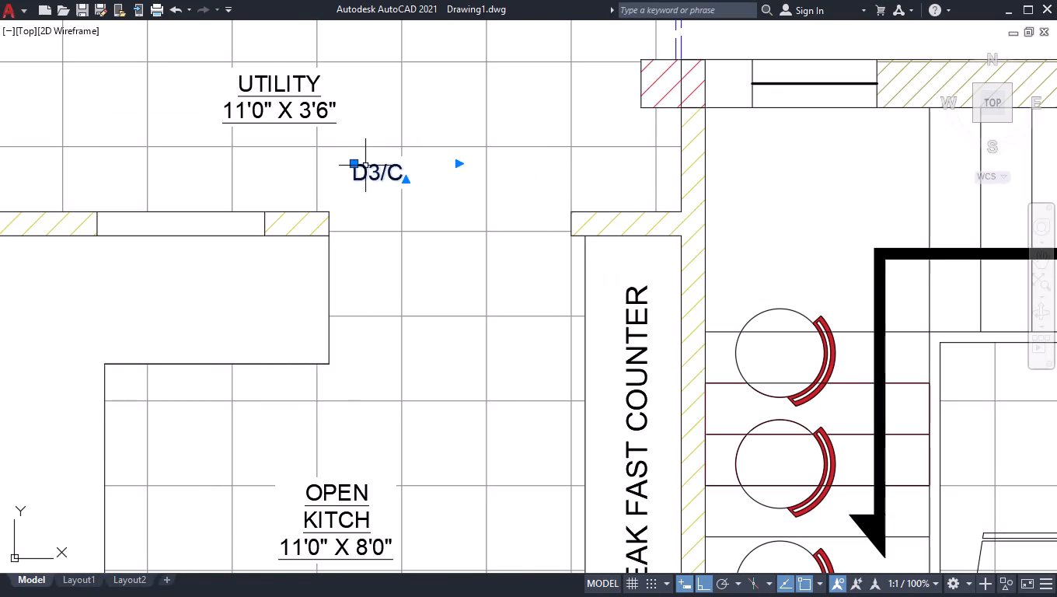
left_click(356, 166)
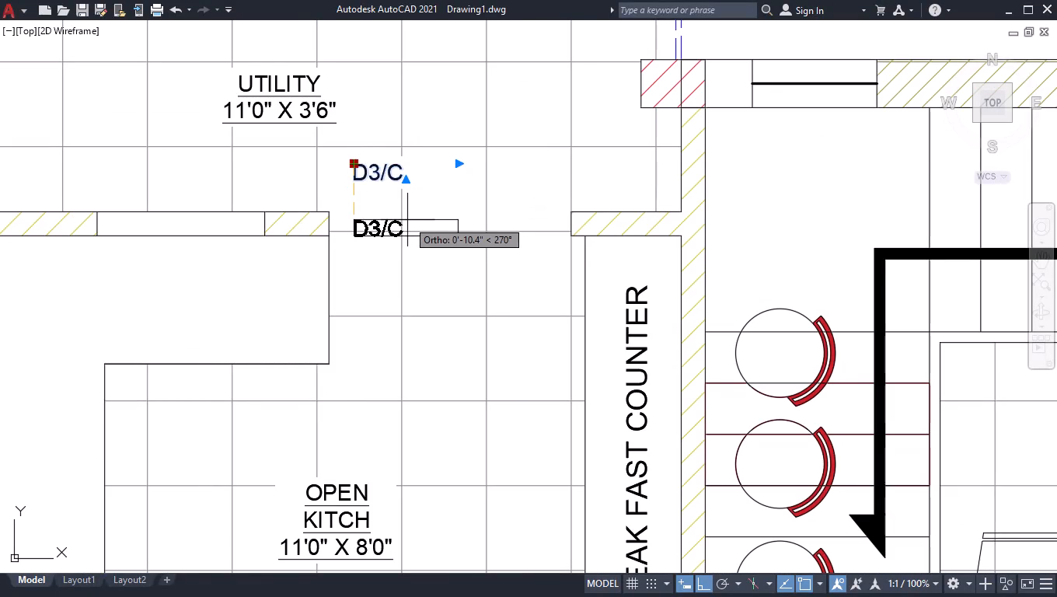
Turn off Clean Screen to restore the full drawing interface.
key("ctrl+0")
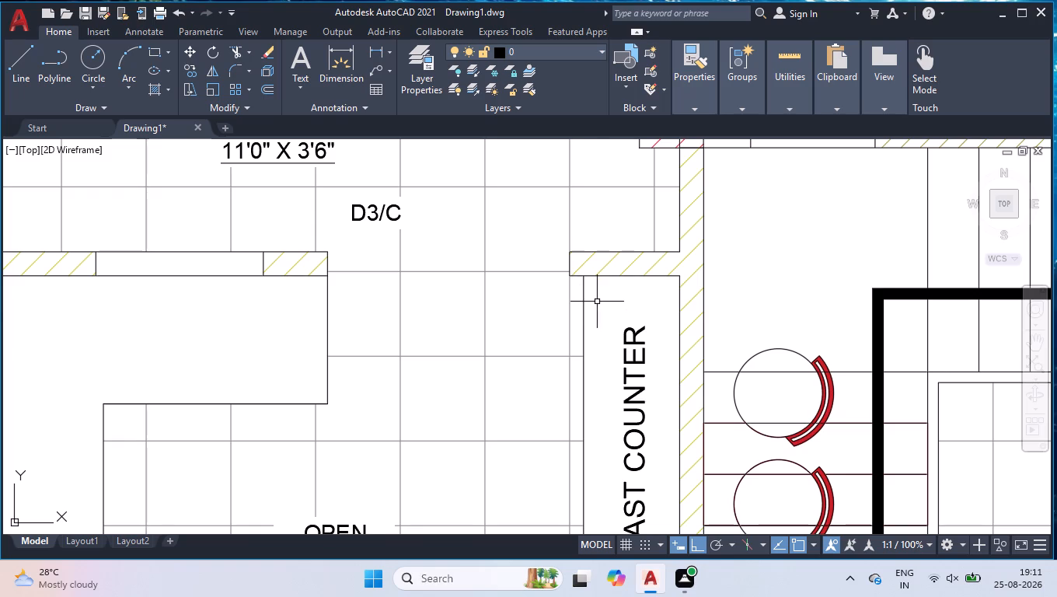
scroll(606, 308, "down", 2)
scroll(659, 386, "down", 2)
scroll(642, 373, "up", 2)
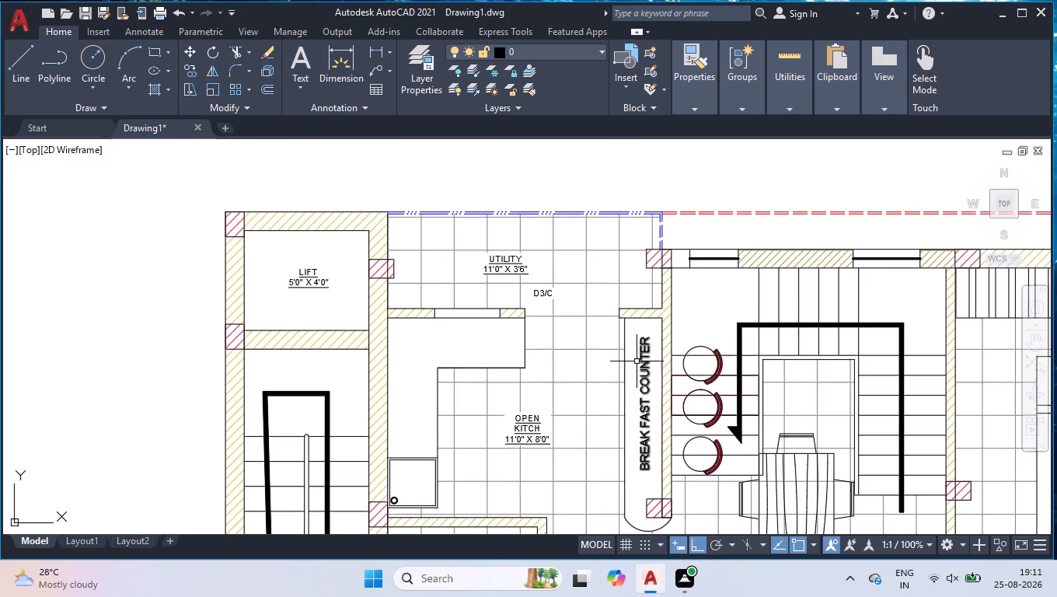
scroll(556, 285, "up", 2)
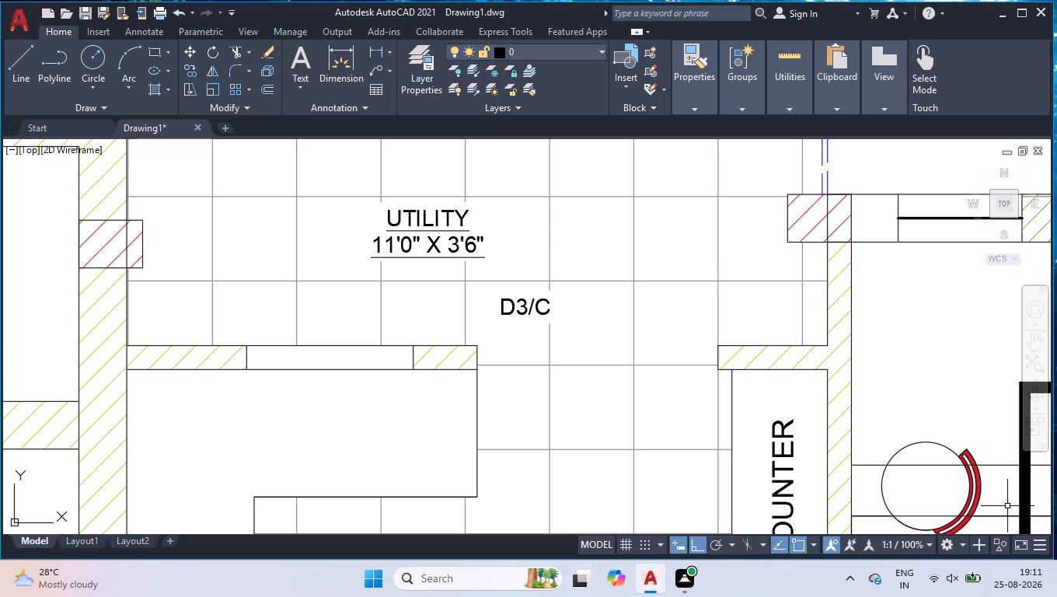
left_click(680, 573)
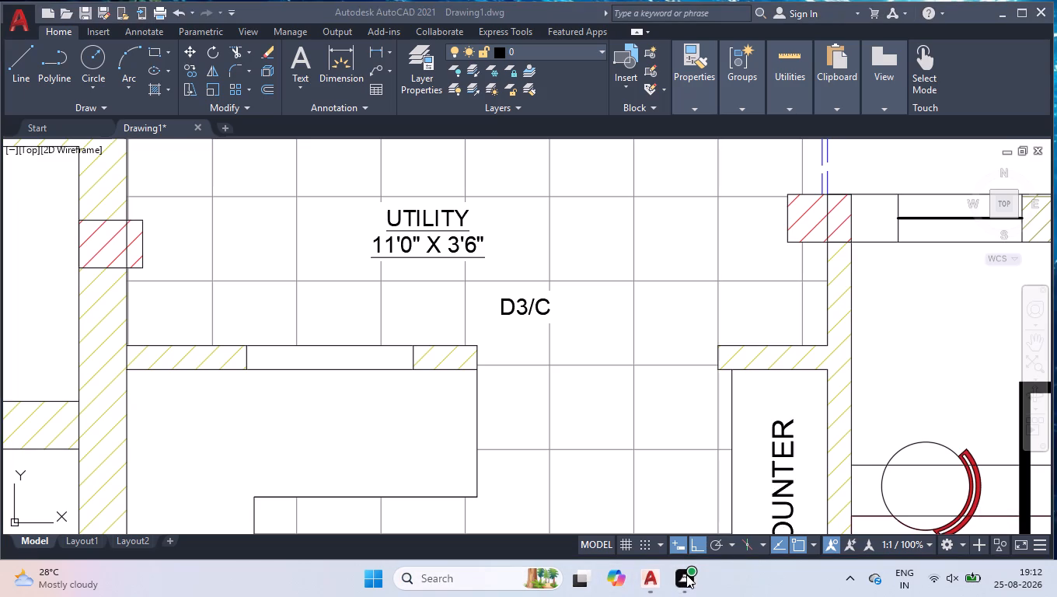
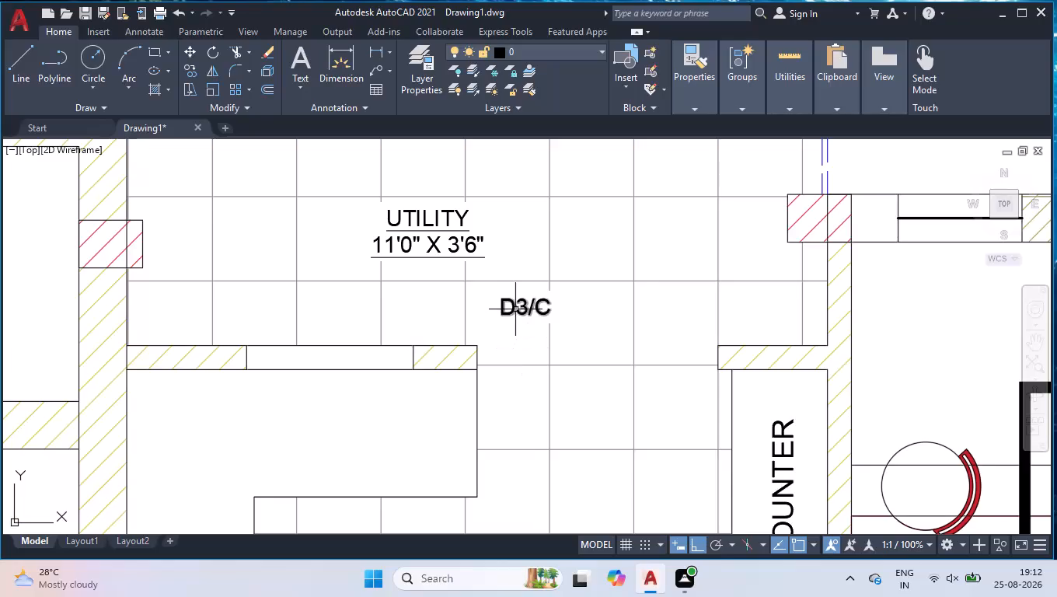
Enlarge the D3/C tag's text, trying heights of 6", 8" and 10" before setting it to 12".
left_click(518, 309)
double_click(524, 305)
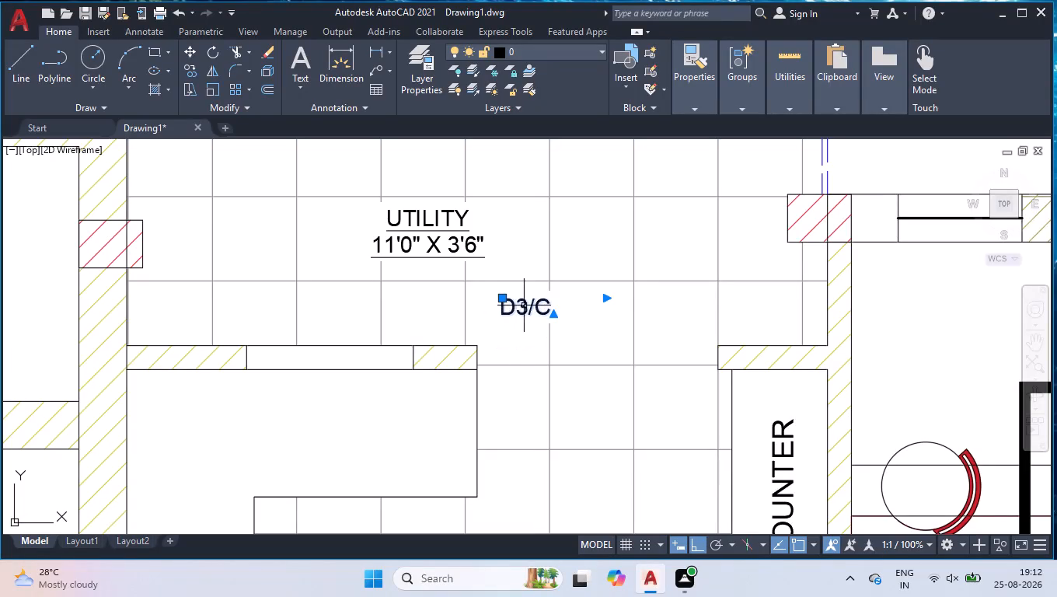
key("ctrl+a")
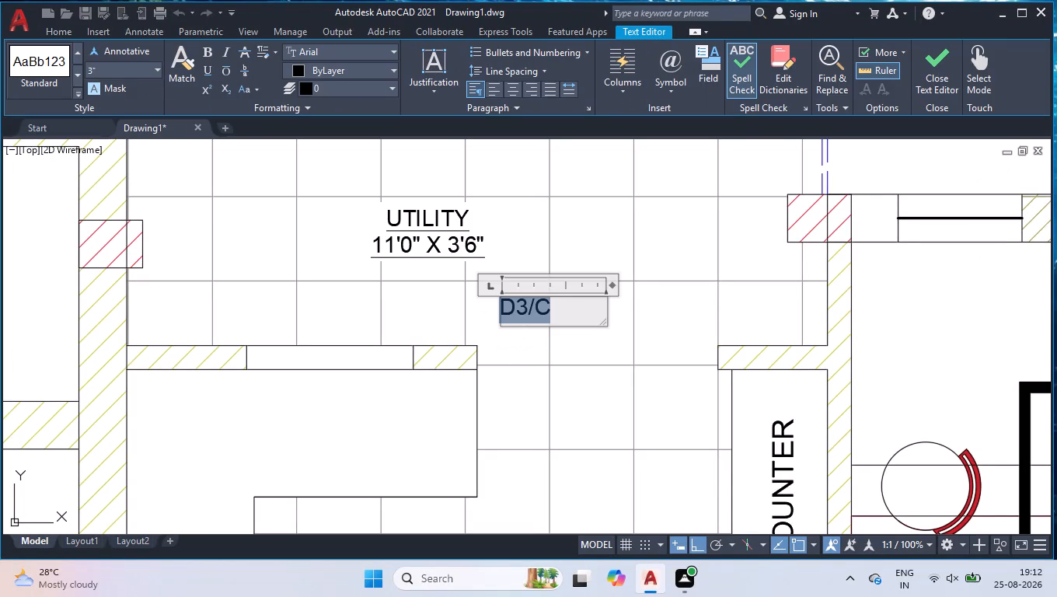
left_click(107, 76)
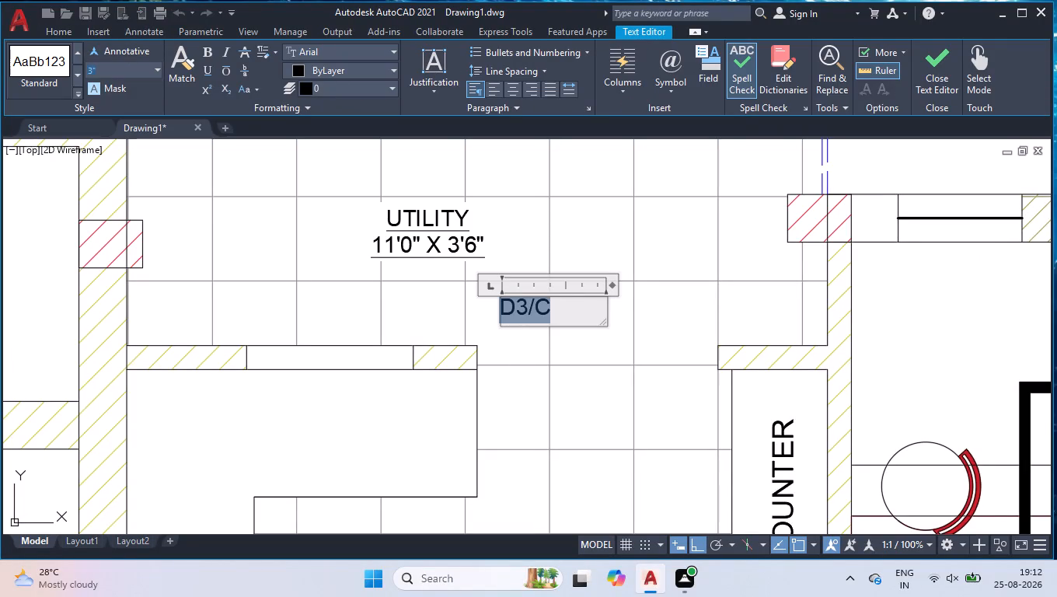
key("6")
key("Return")
left_click(107, 76)
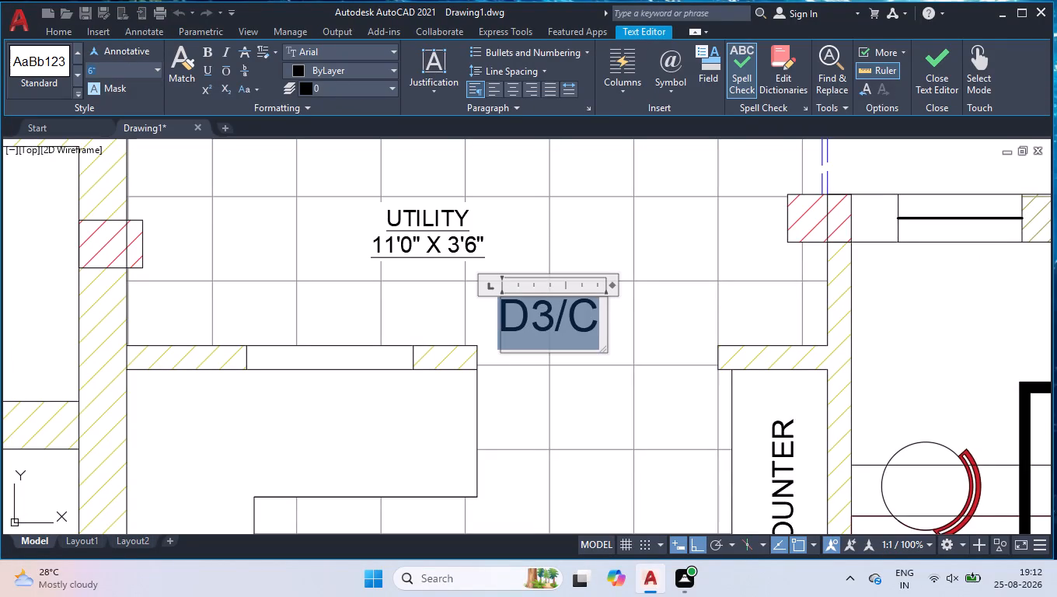
key("8")
key("Return")
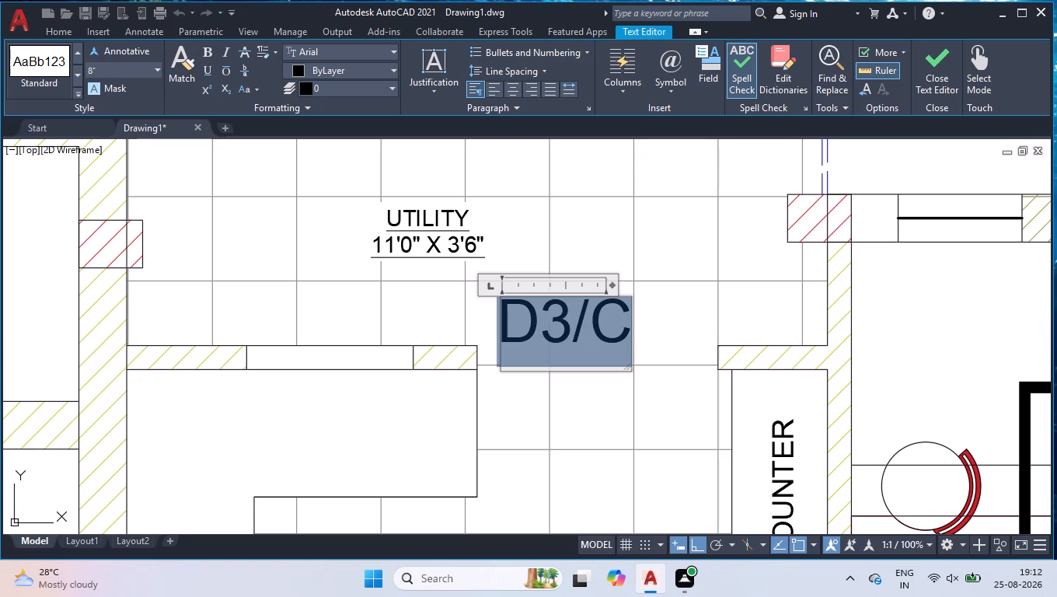
double_click(108, 69)
type("10")
key("Return")
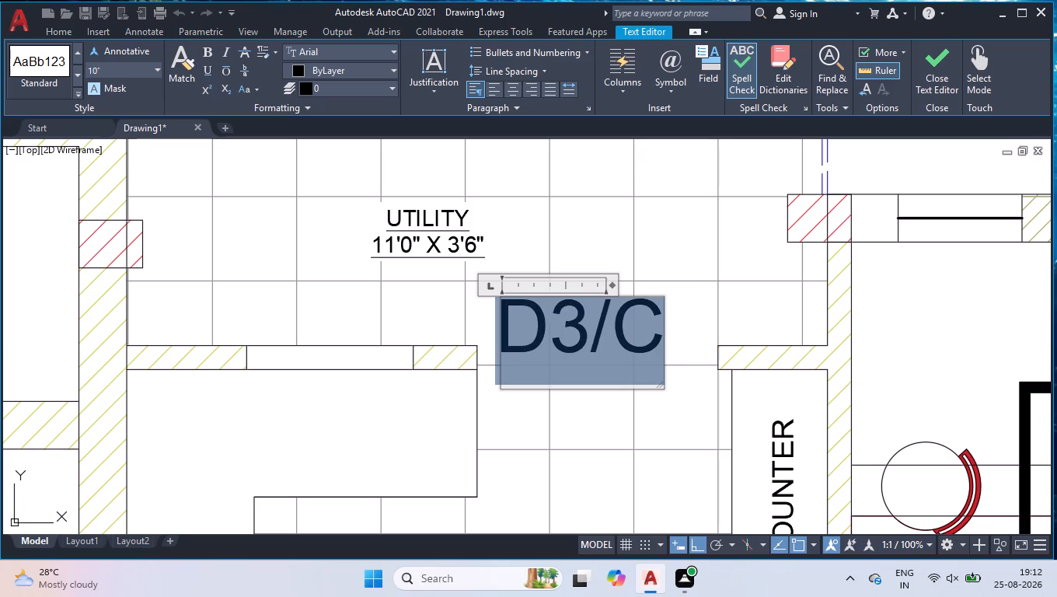
left_click(123, 68)
type("12")
key("Return")
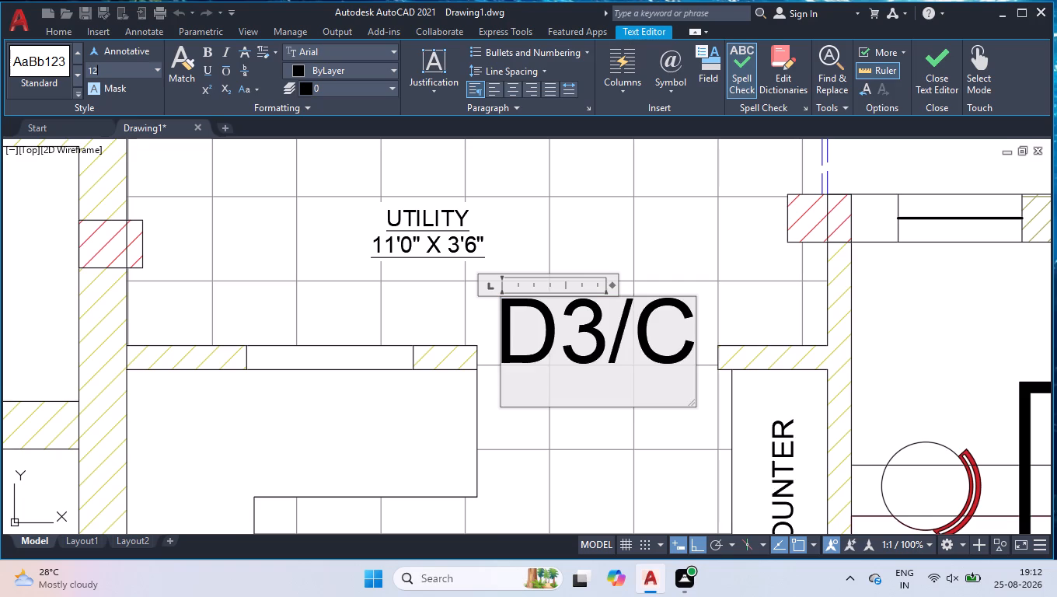
left_click(246, 240)
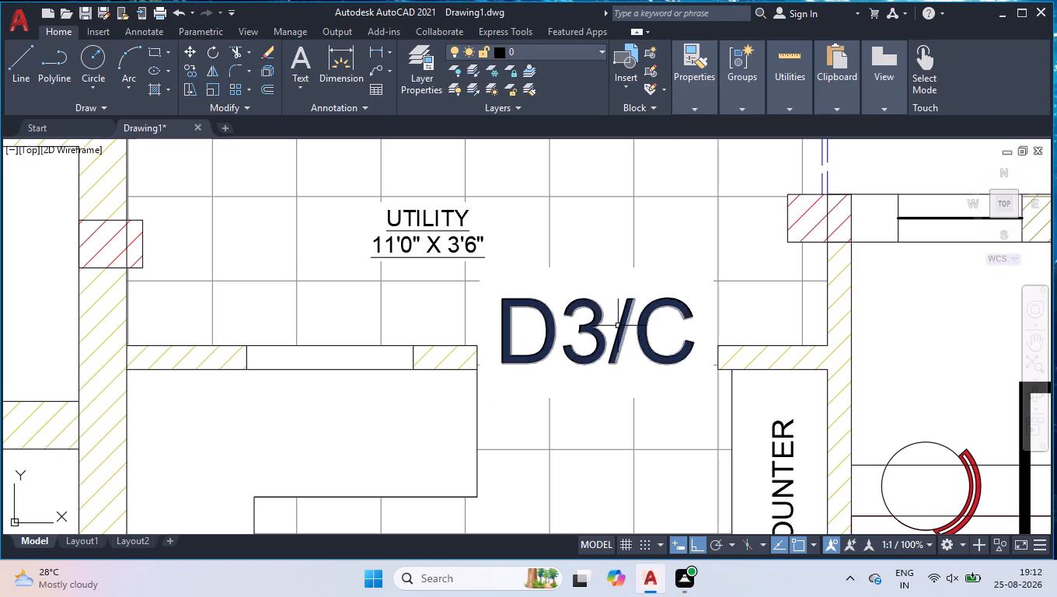
Delete the vertical line closing the doorway opening of the Pooja room.
scroll(617, 326, "down", 3)
scroll(682, 263, "down", 2)
scroll(854, 451, "up", 1)
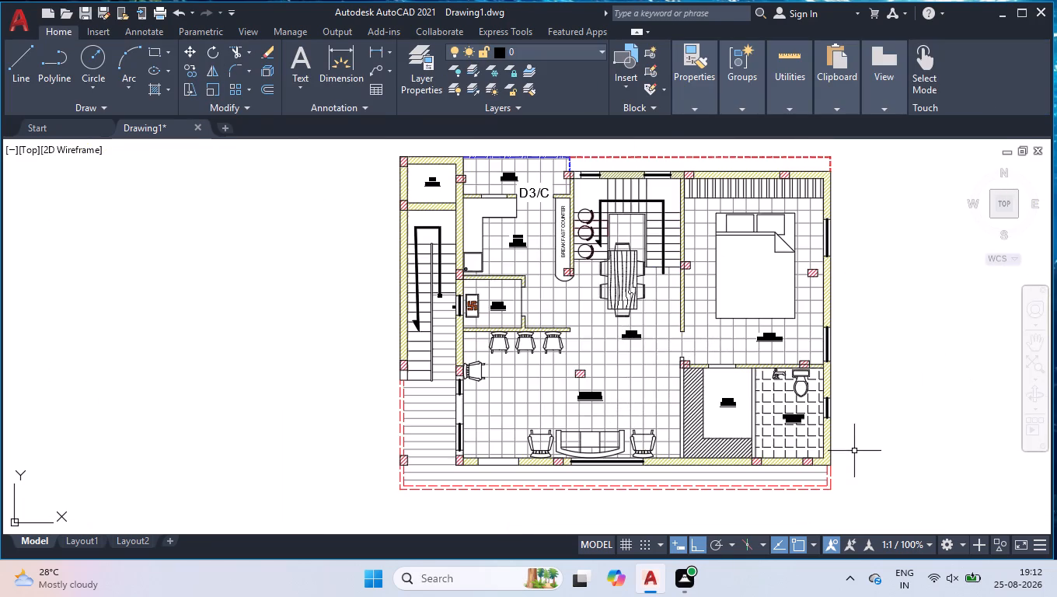
scroll(546, 286, "up", 2)
scroll(493, 339, "up", 2)
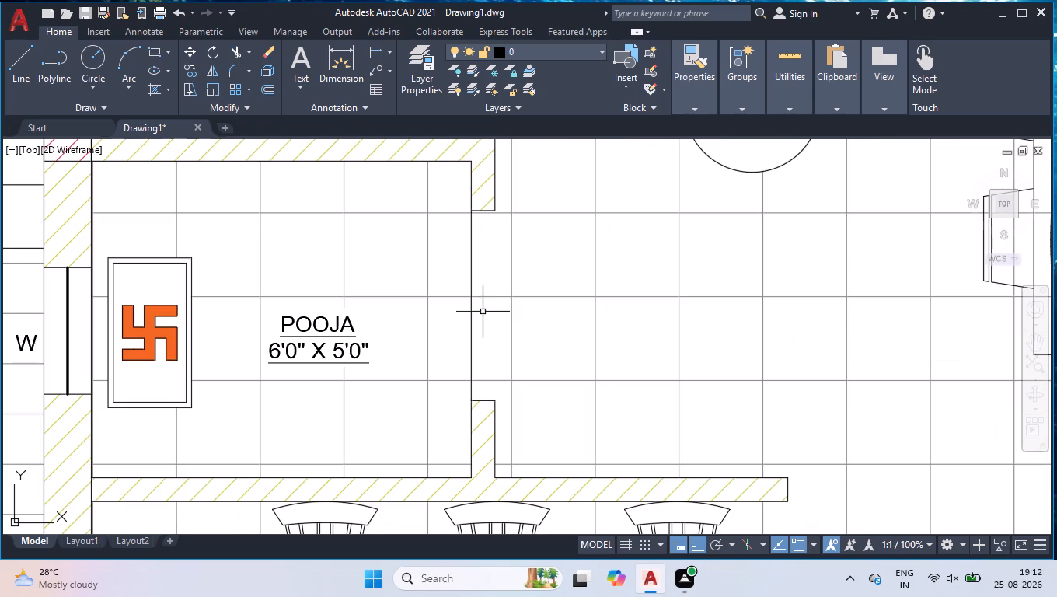
left_click(473, 276)
key("Delete")
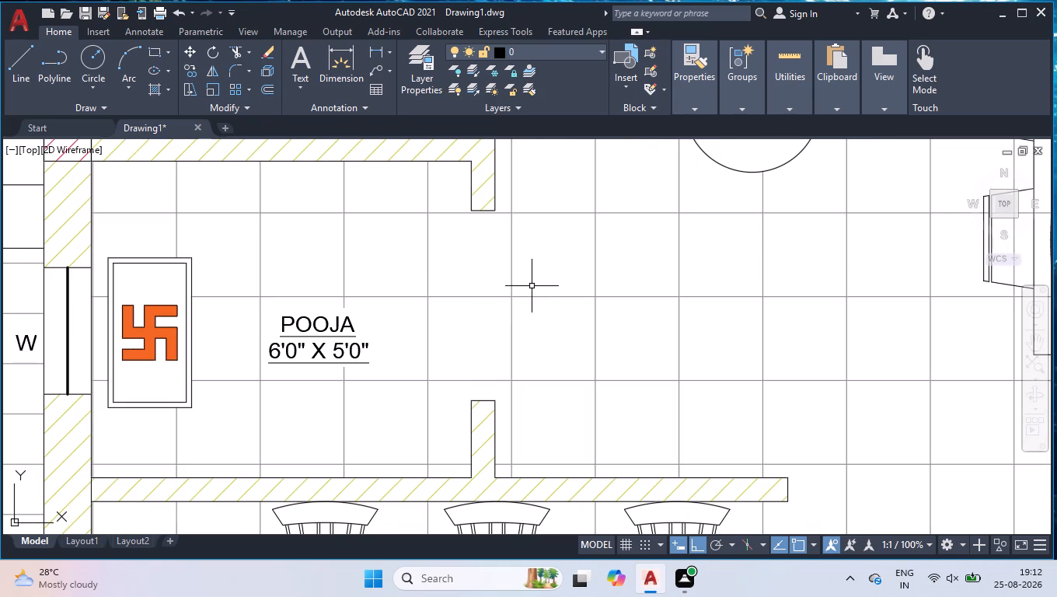
Trim away both wall lines crossing the door opening in the hall's lower exterior wall, beside the armchair.
scroll(483, 274, "down", 4)
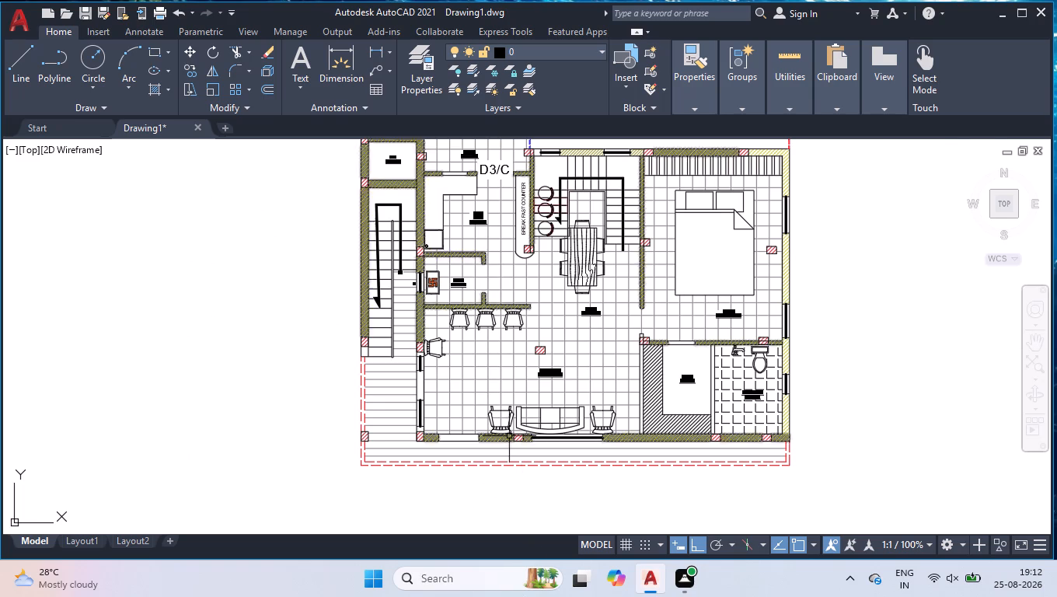
scroll(509, 436, "up", 3)
left_click(314, 459)
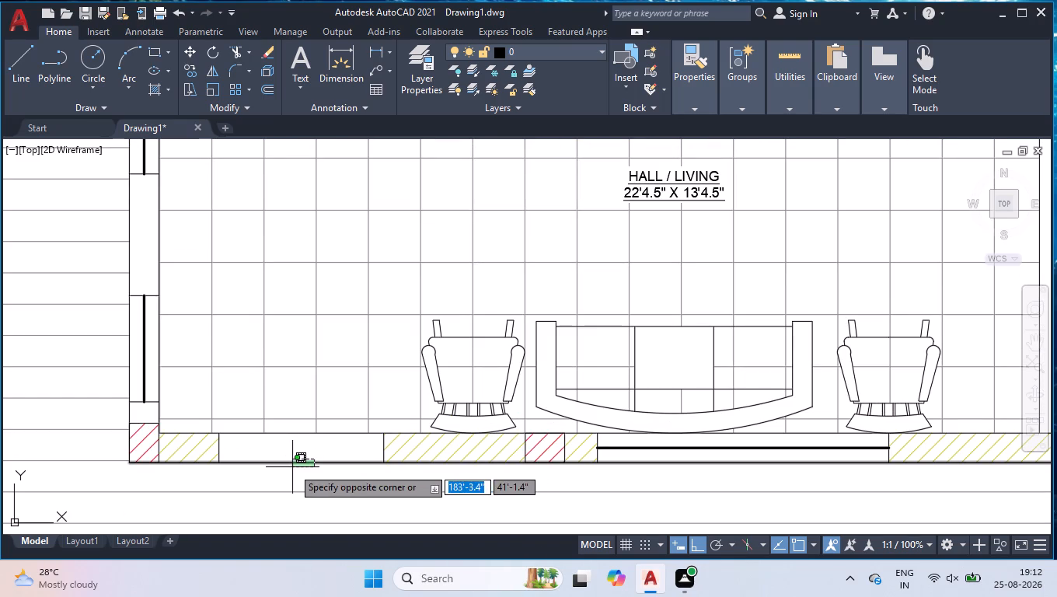
left_click(311, 455)
type("TR")
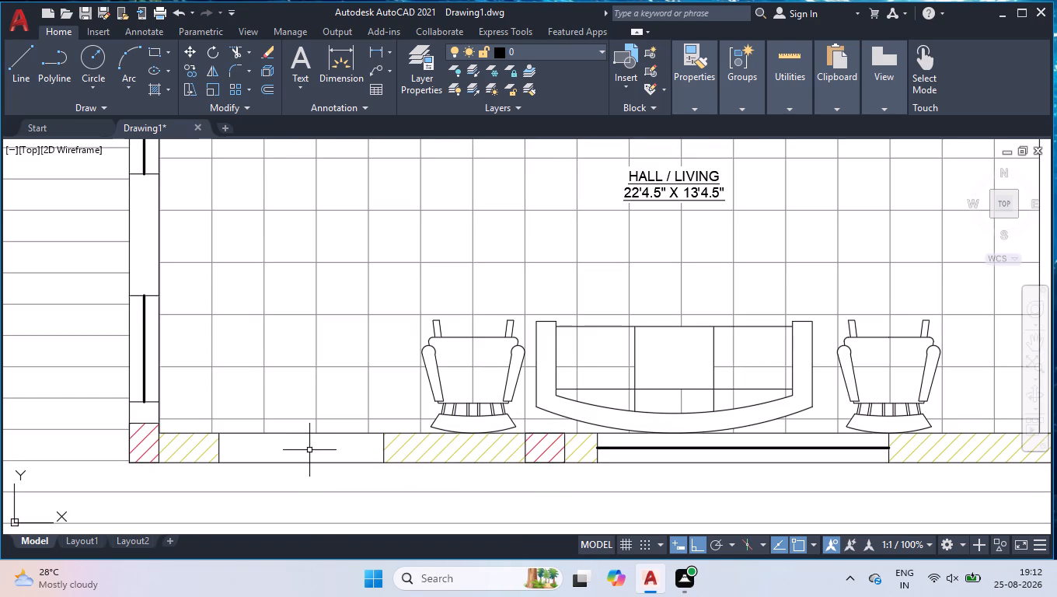
key("Return")
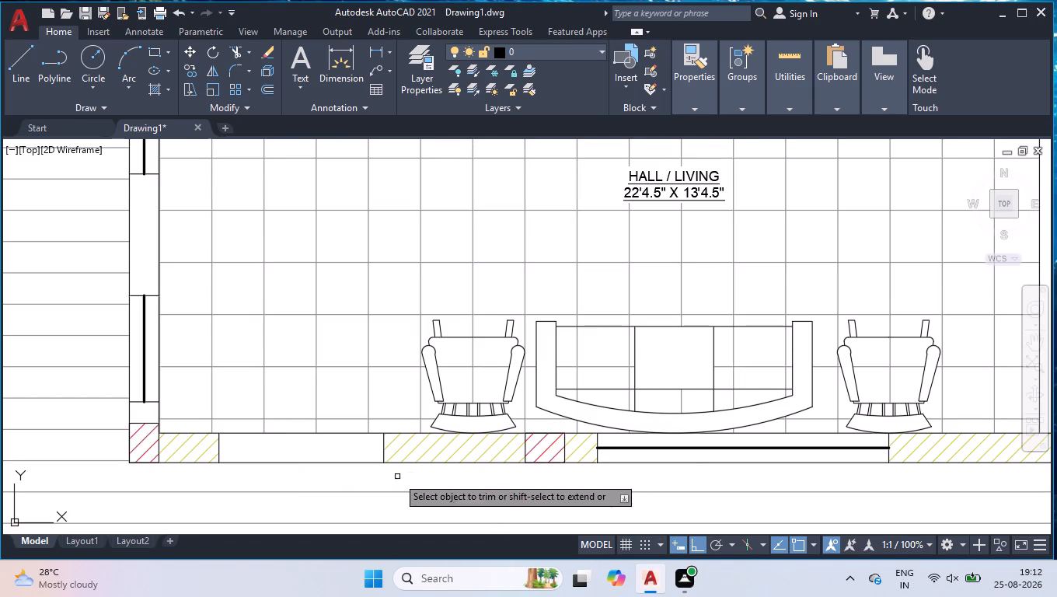
scroll(273, 477, "up", 1)
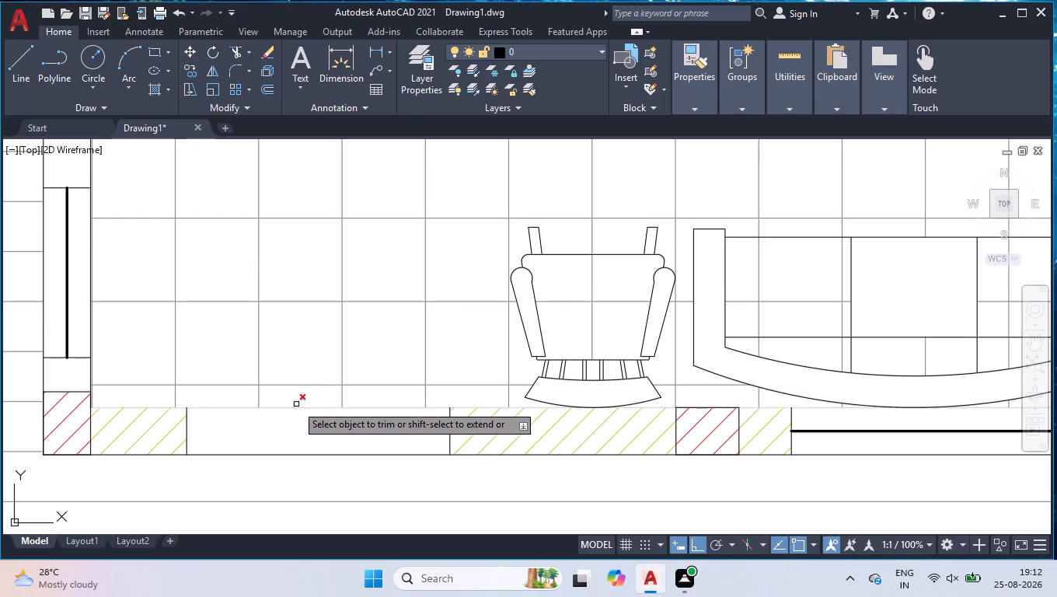
left_click(297, 402)
left_click(281, 463)
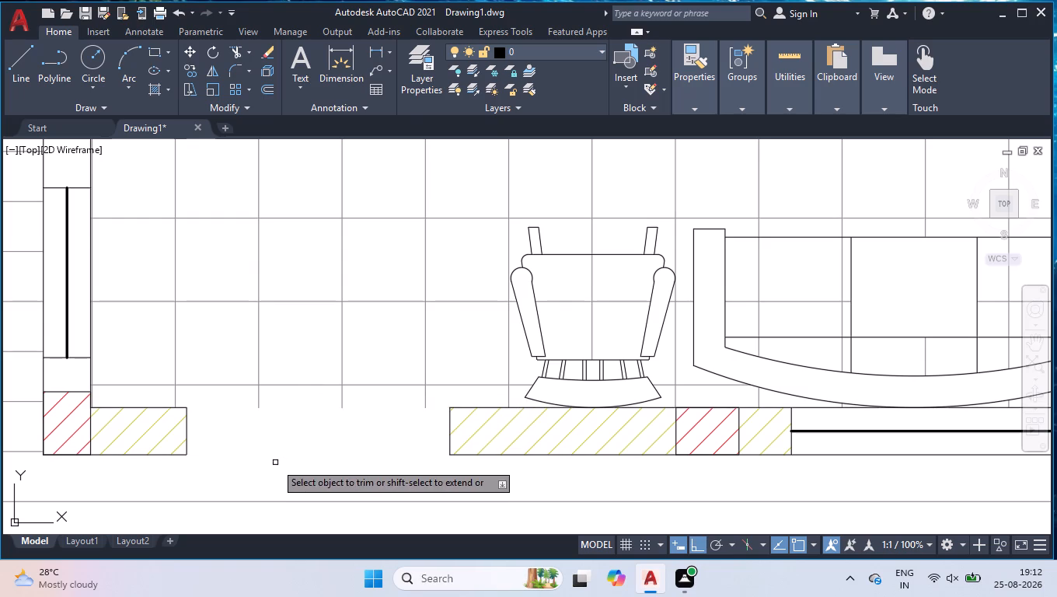
key("Return")
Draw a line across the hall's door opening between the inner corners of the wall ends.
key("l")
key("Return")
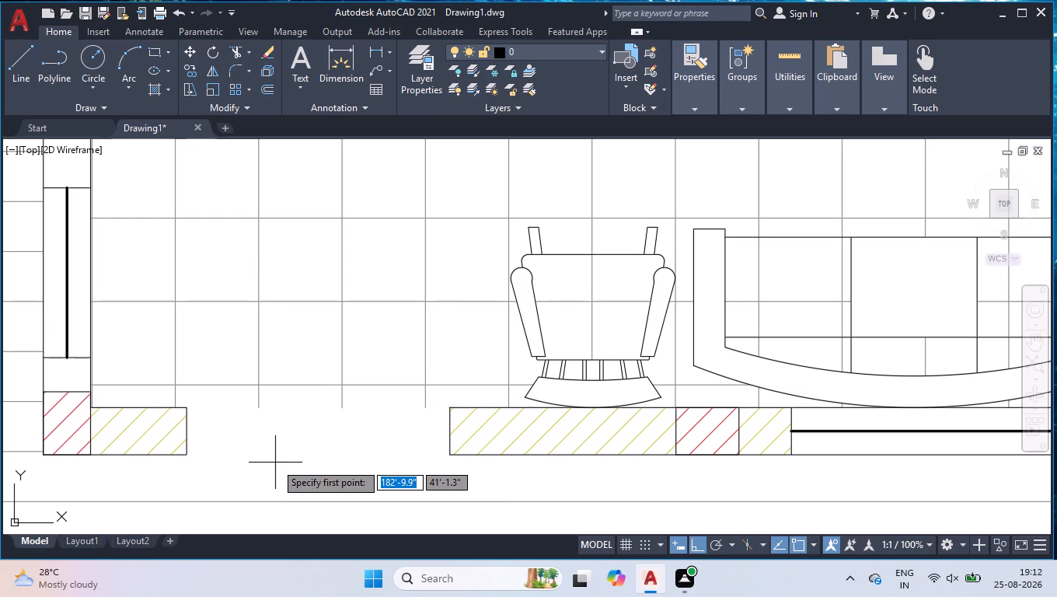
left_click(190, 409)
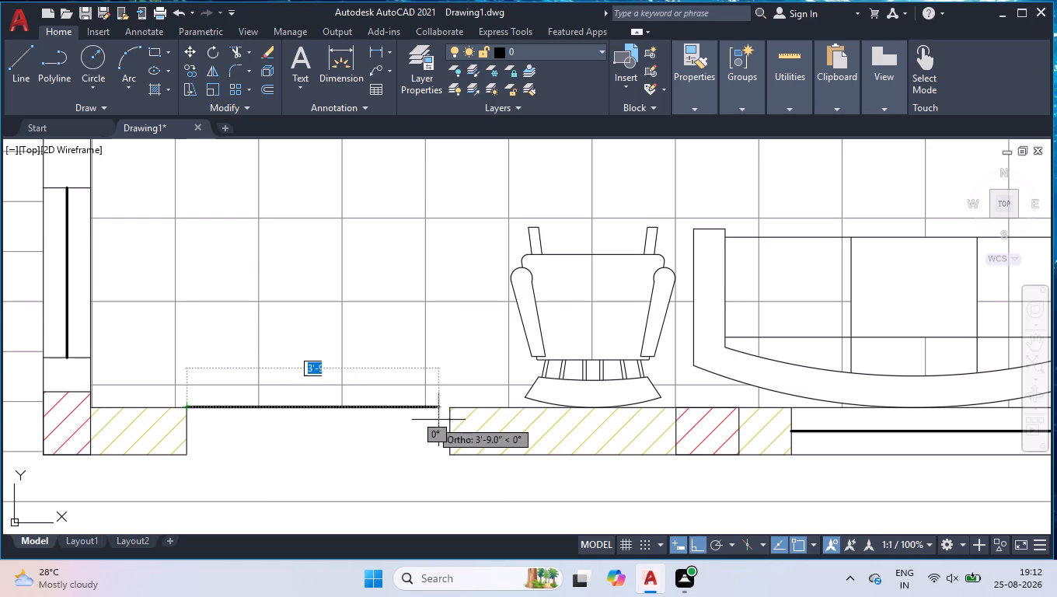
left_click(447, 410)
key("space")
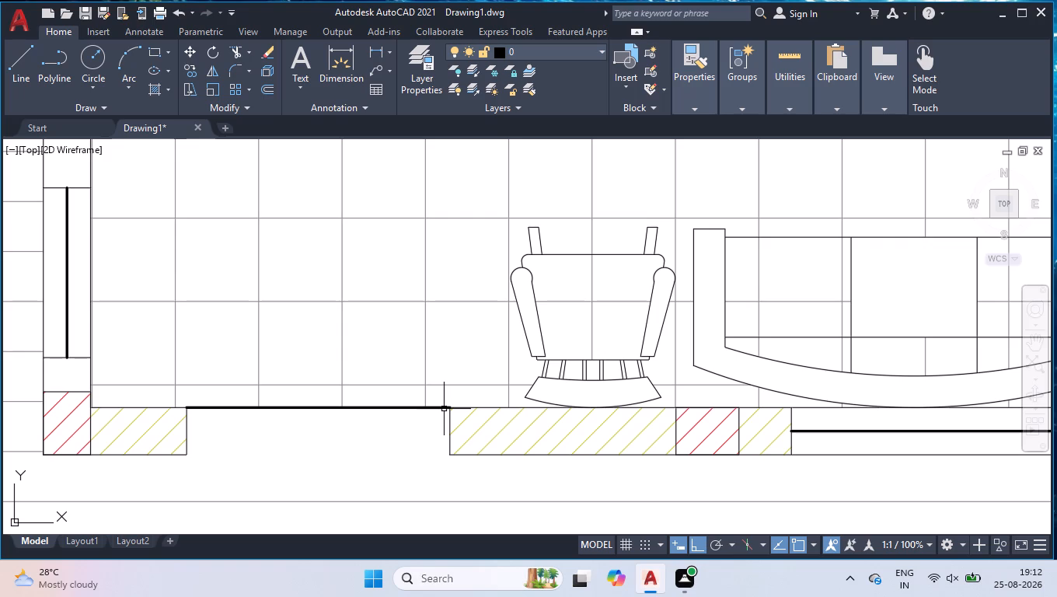
Set the current lineweight to ByLayer in the lineweight settings.
type("LW")
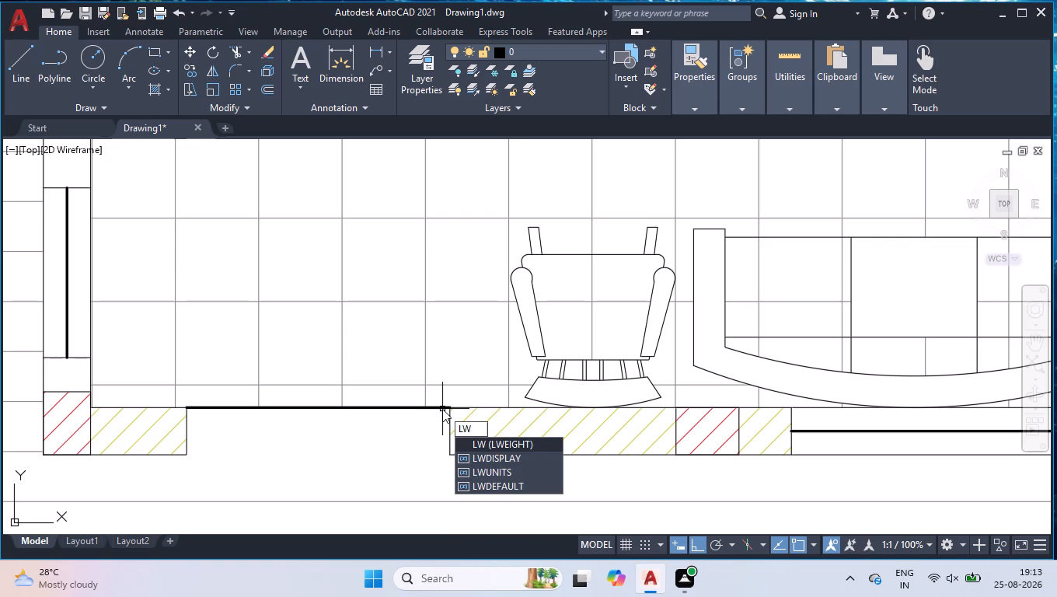
key("Return")
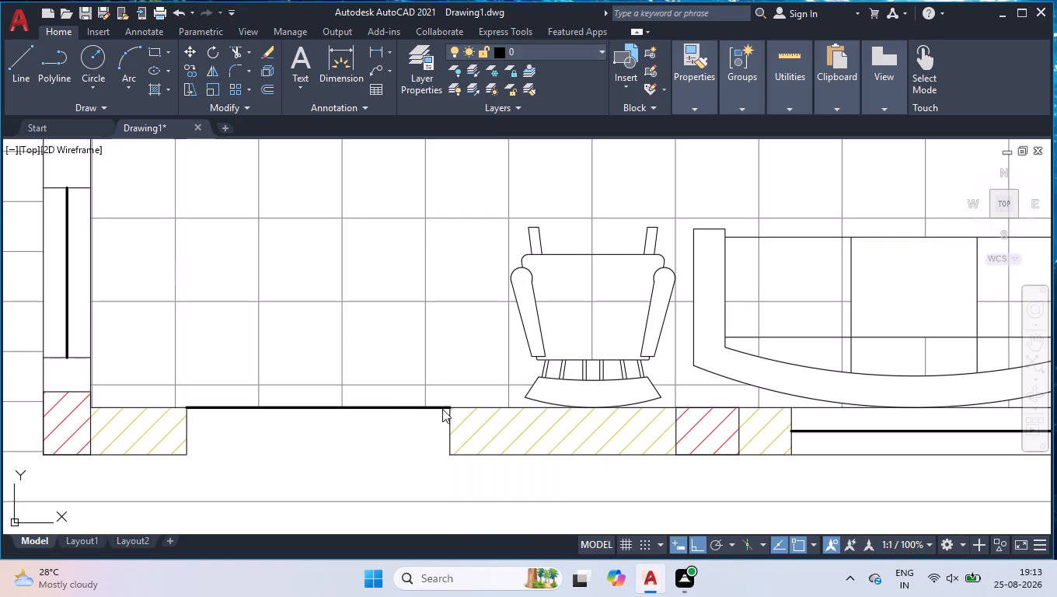
scroll(124, 289, "up", 3)
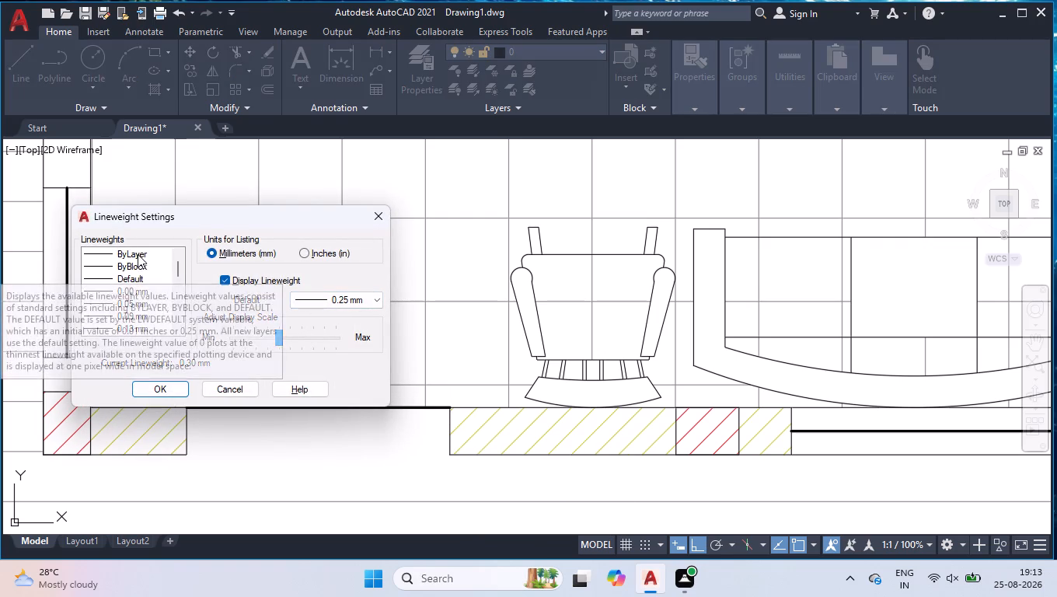
left_click(138, 254)
left_click(175, 389)
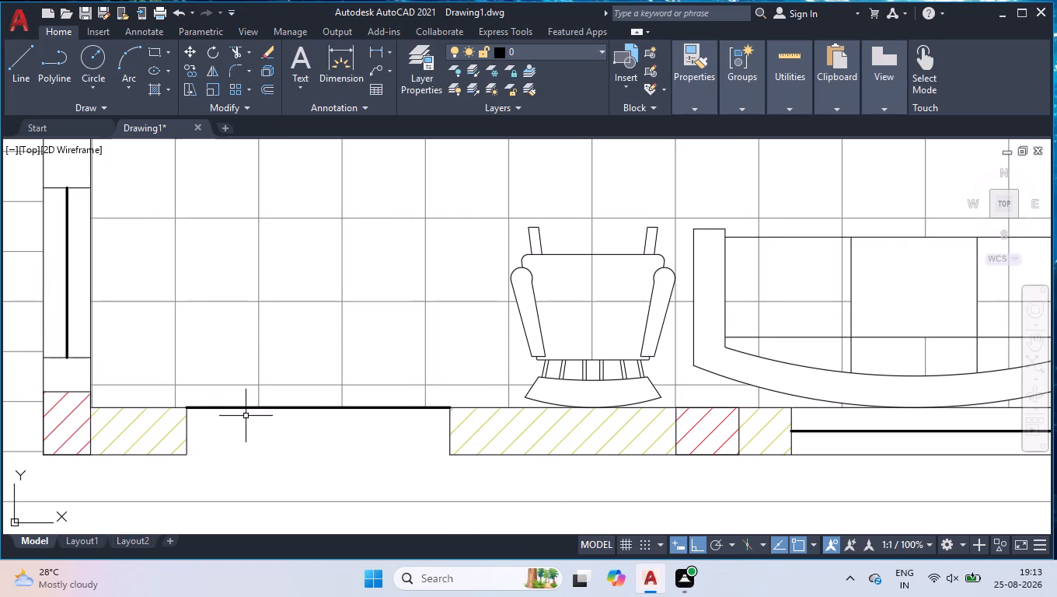
Replace the thick line across the hall's door opening with a new one about 4'-2" long between the inner corners.
left_click(256, 408)
key("Delete")
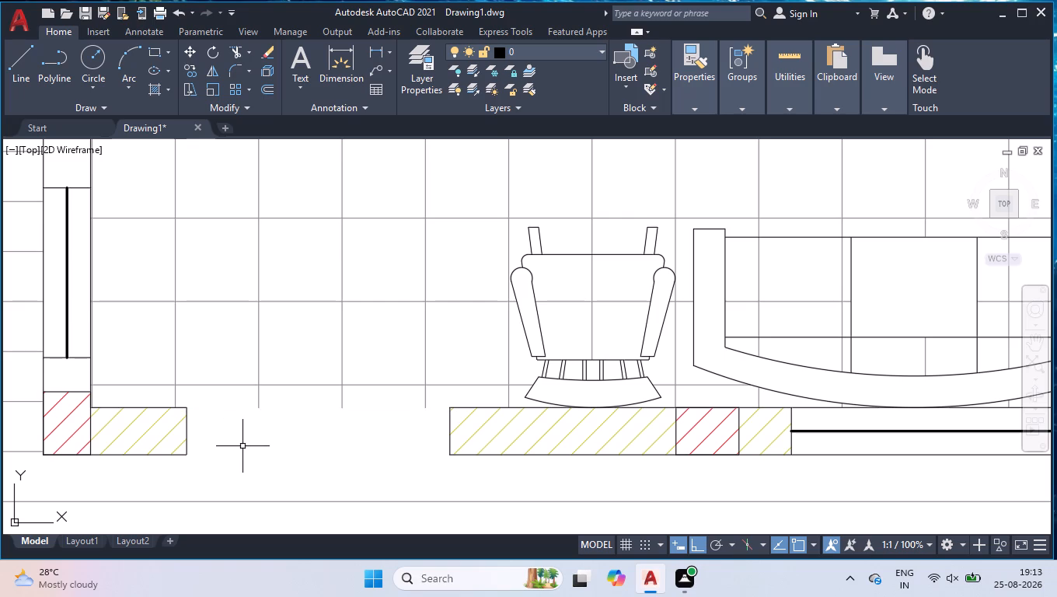
key("l")
key("Return")
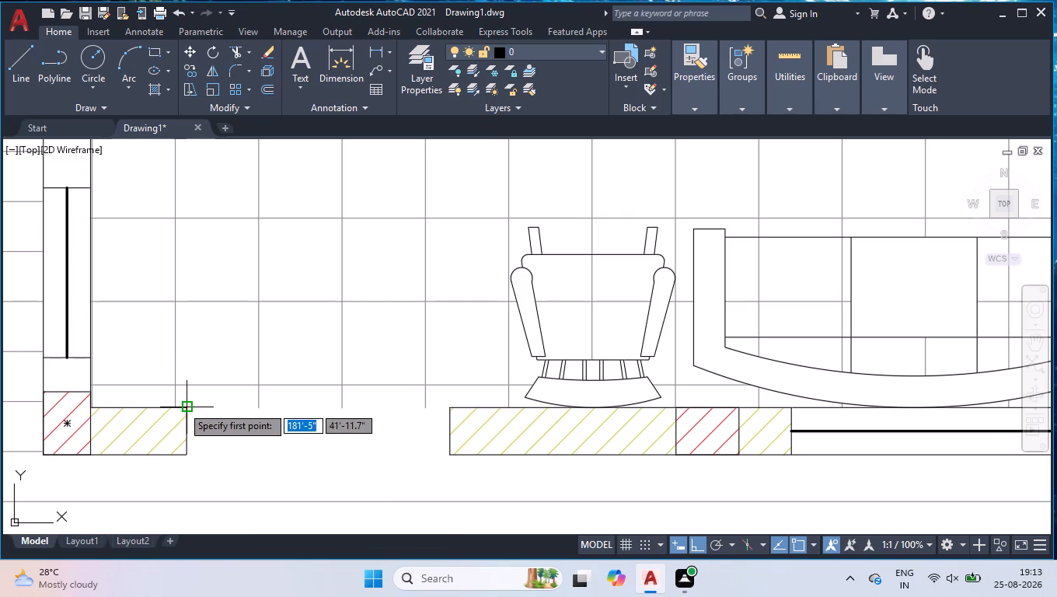
left_click(182, 406)
left_click(455, 407)
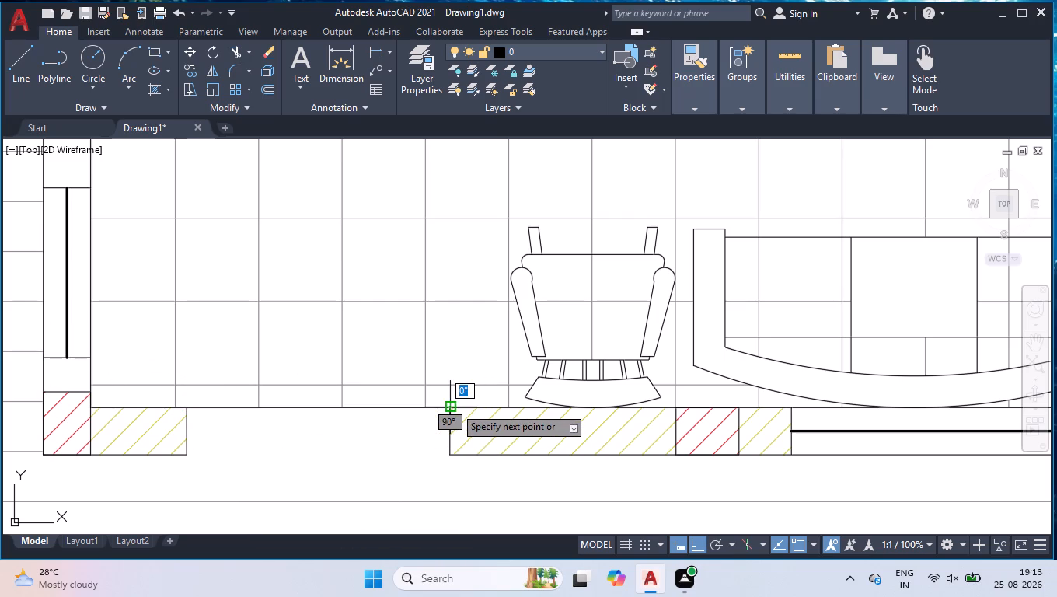
key("space")
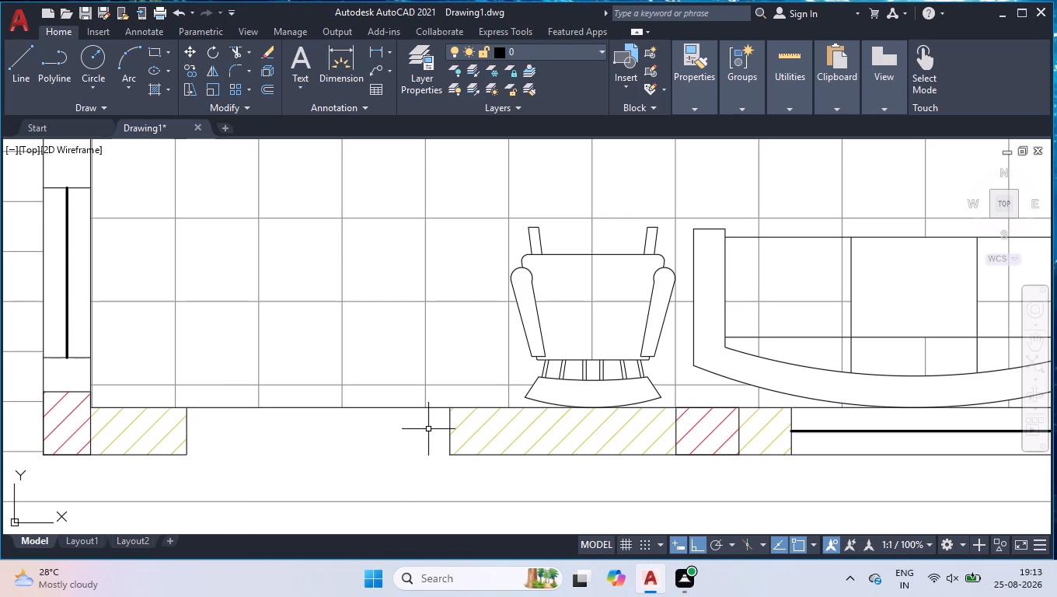
Set the current linetype for new objects to ACAD_ISO06W100, with nothing selected.
key("ctrl+1")
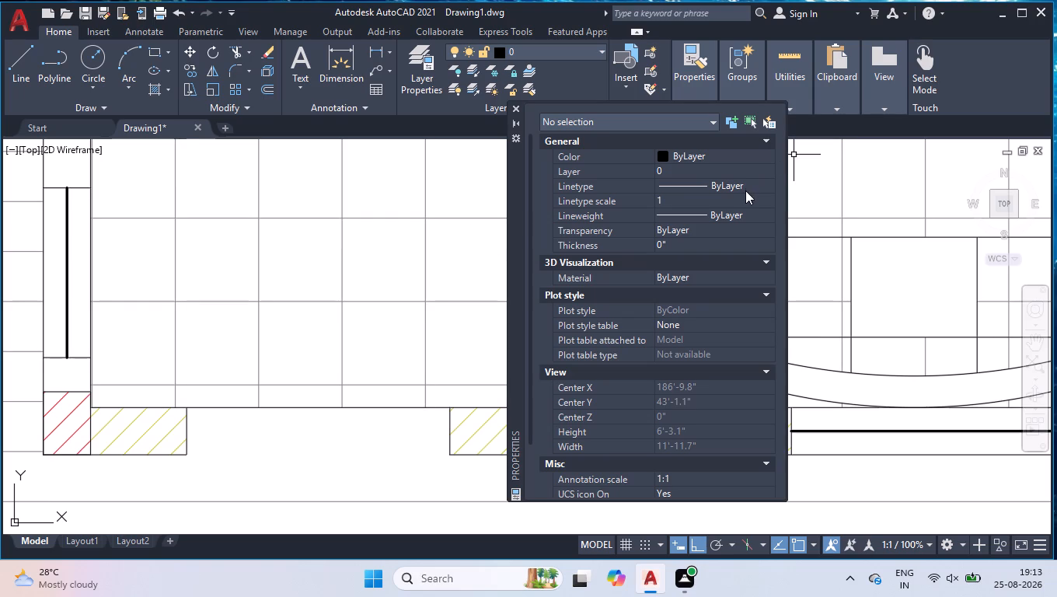
double_click(745, 188)
left_click(700, 241)
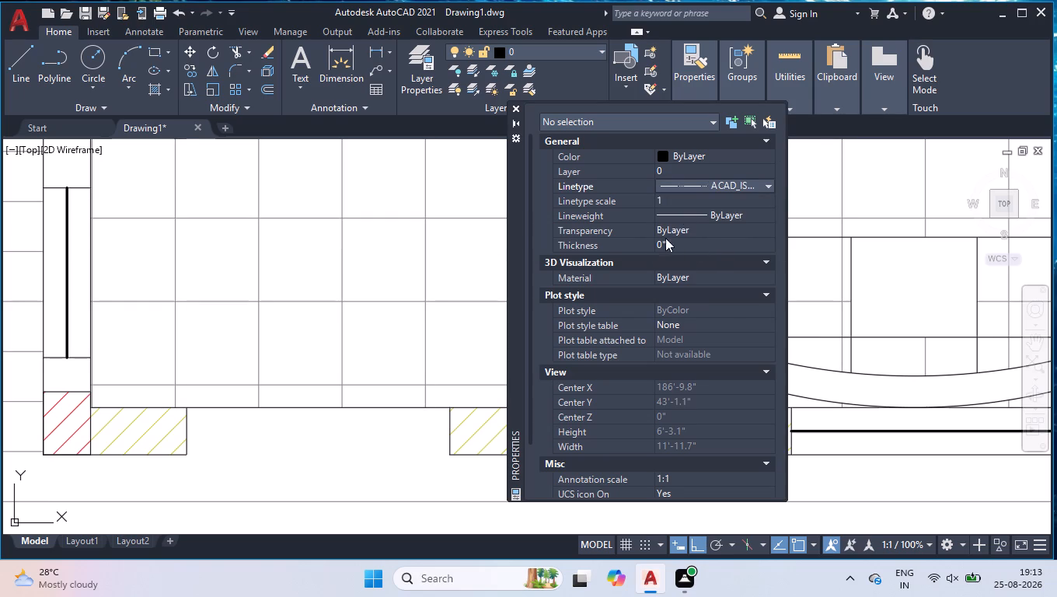
left_click(519, 110)
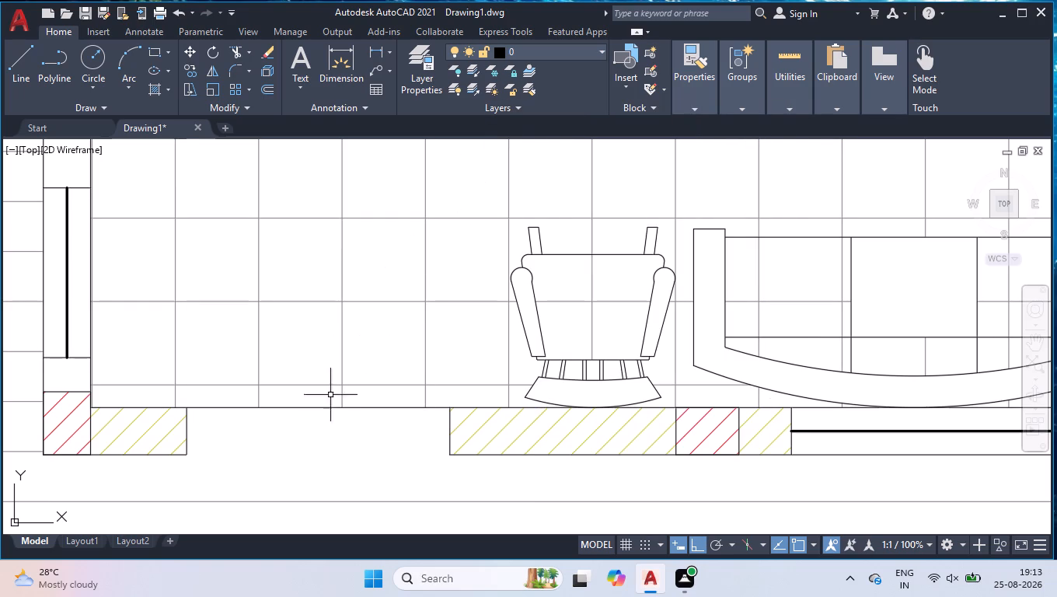
Give the threshold line across the hall's door opening the ACAD_ISO06W100 linetype with a linetype scale of 0.6.
scroll(315, 404, "up", 1)
left_click(312, 407)
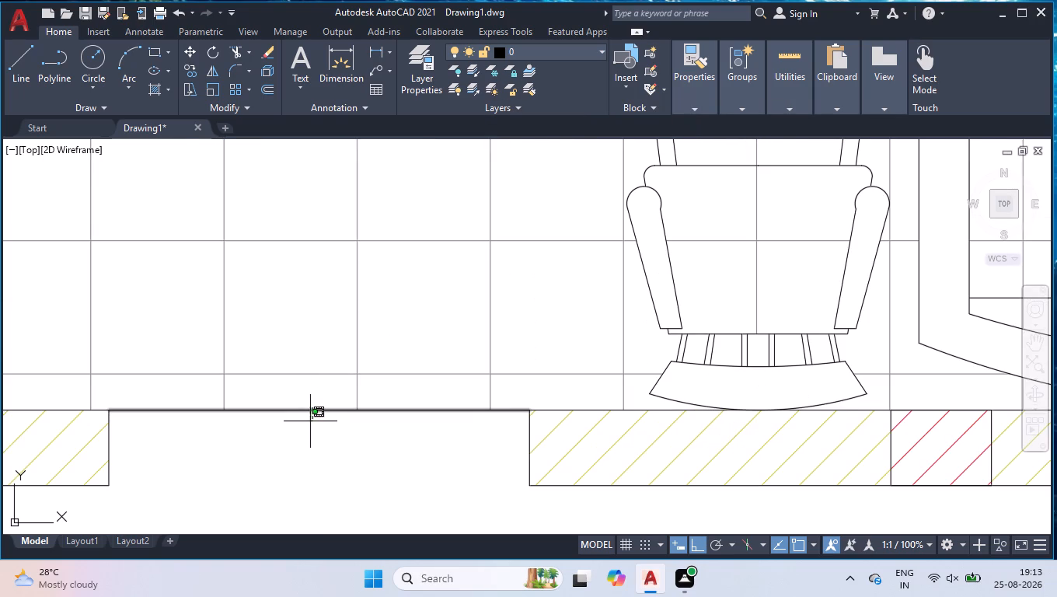
left_click(310, 421)
key("ctrl+1")
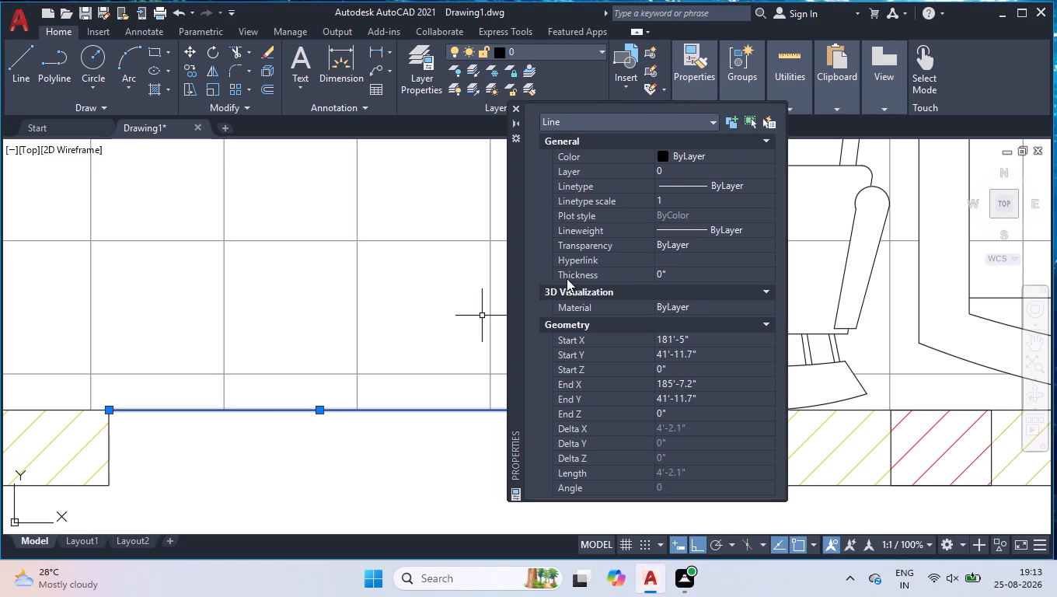
double_click(717, 187)
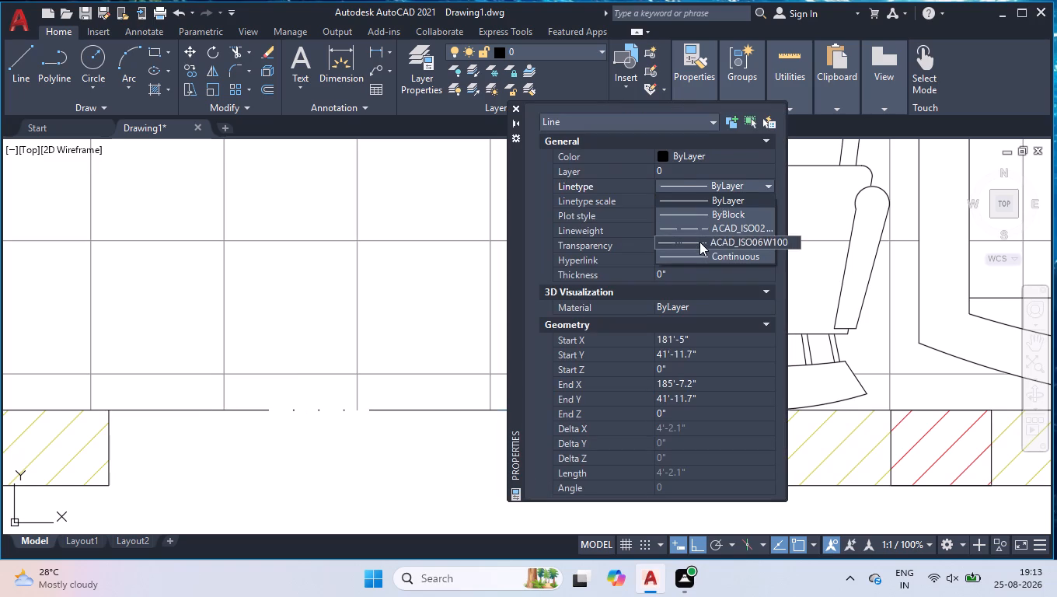
left_click(699, 242)
left_click(699, 206)
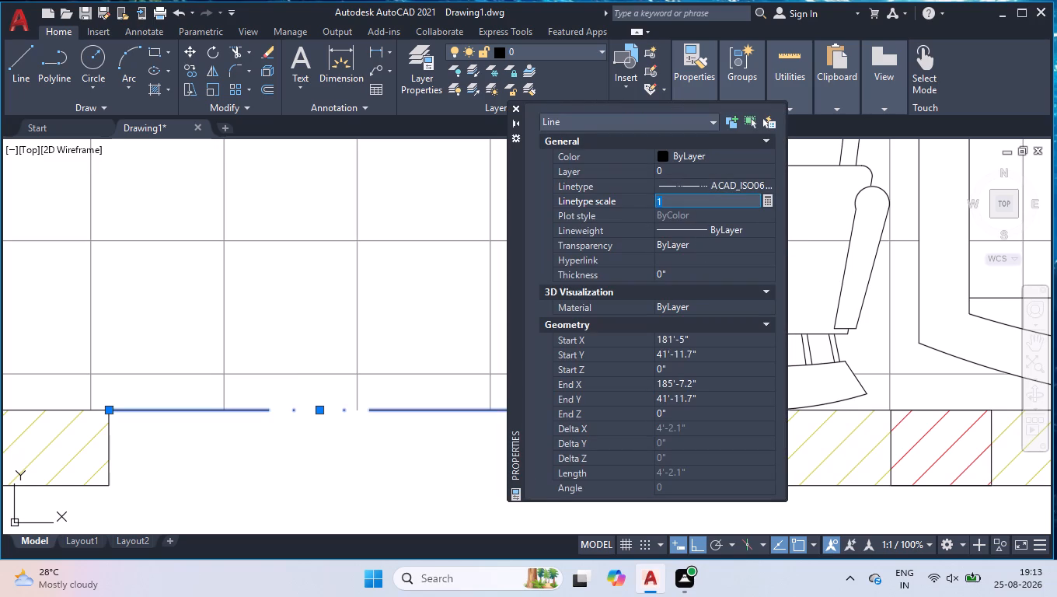
type("0.6")
key("Return")
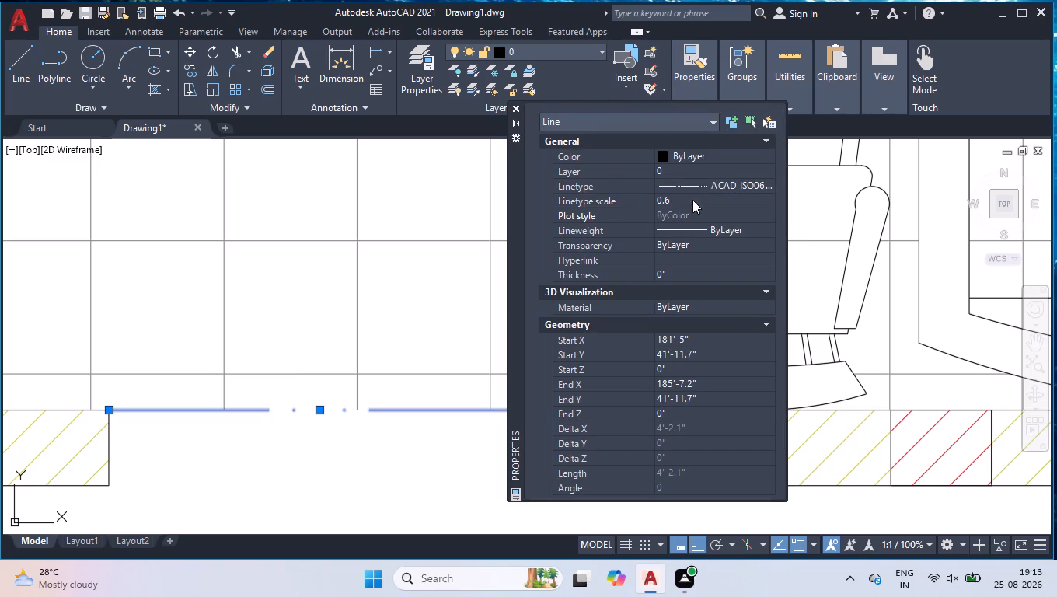
left_click(518, 106)
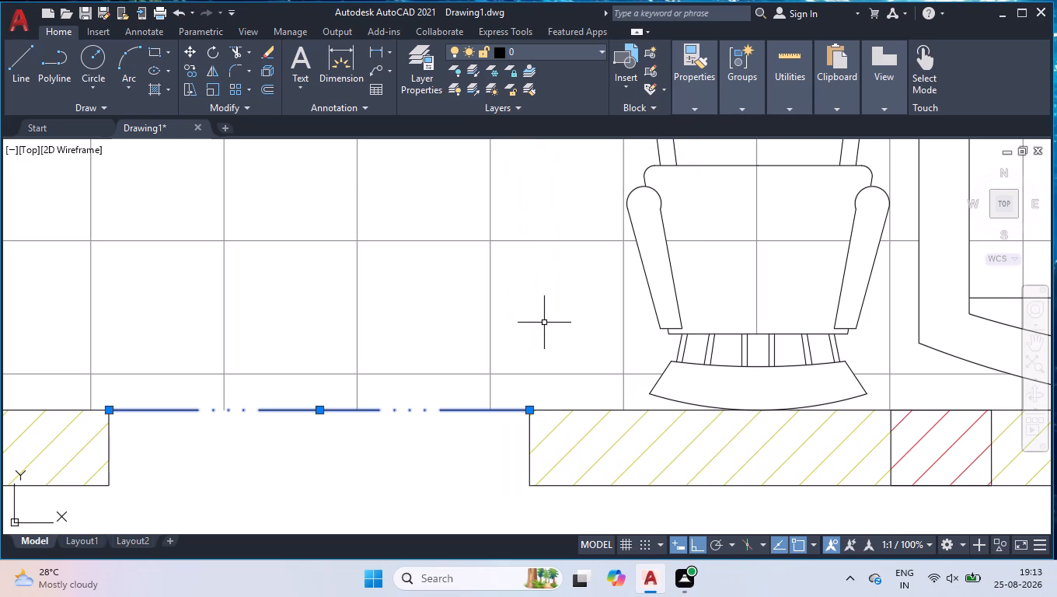
left_click(548, 325, "shift")
left_click(328, 469, "shift")
Add a D1/C text tag with 1' text height just below the threshold line in the hall's door opening.
scroll(403, 454, "down", 2)
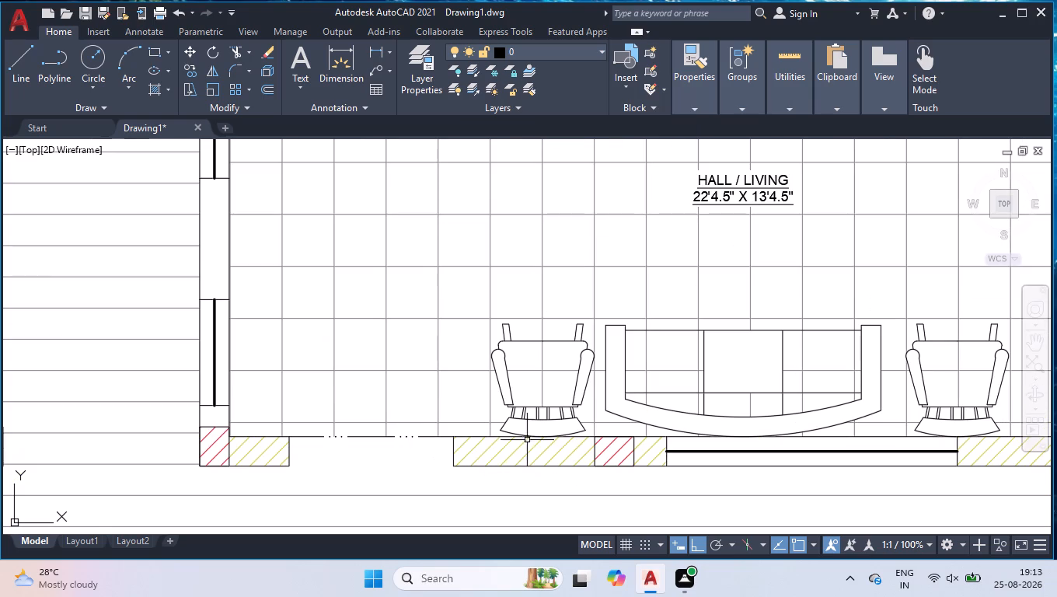
scroll(470, 460, "down", 1)
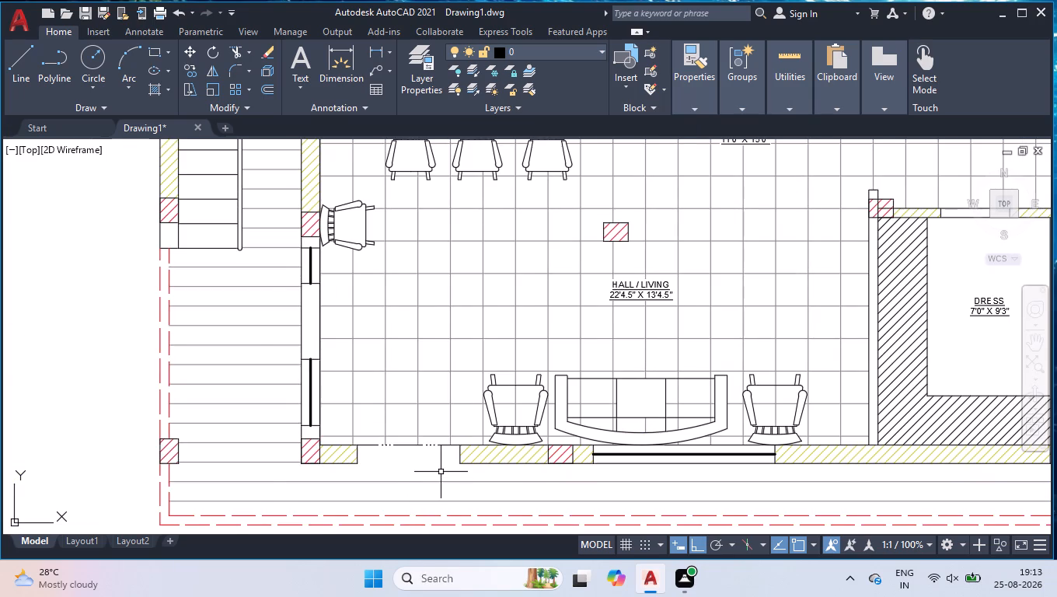
scroll(441, 473, "down", 2)
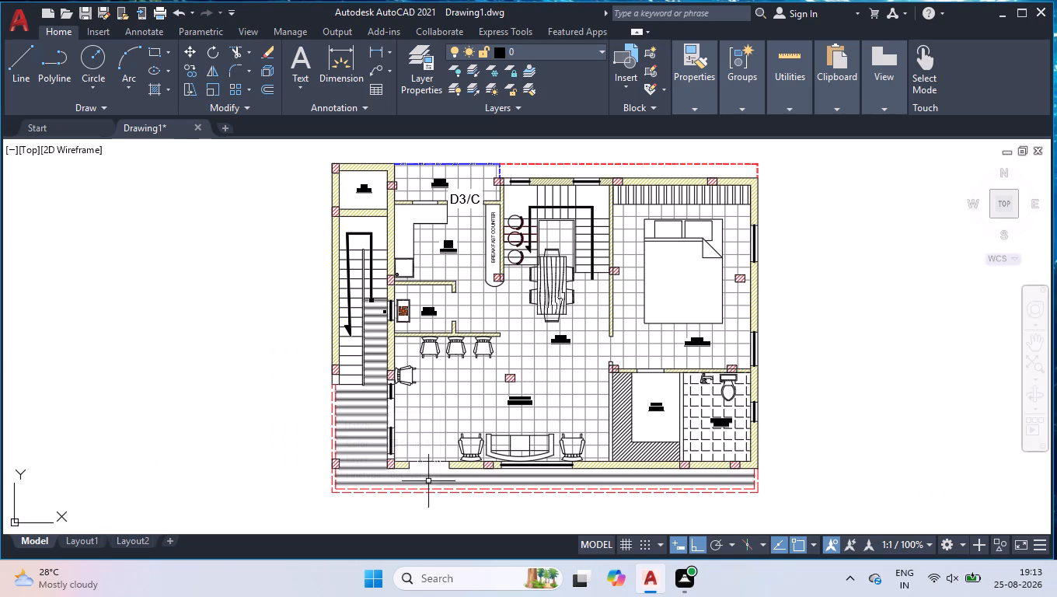
scroll(413, 470, "up", 3)
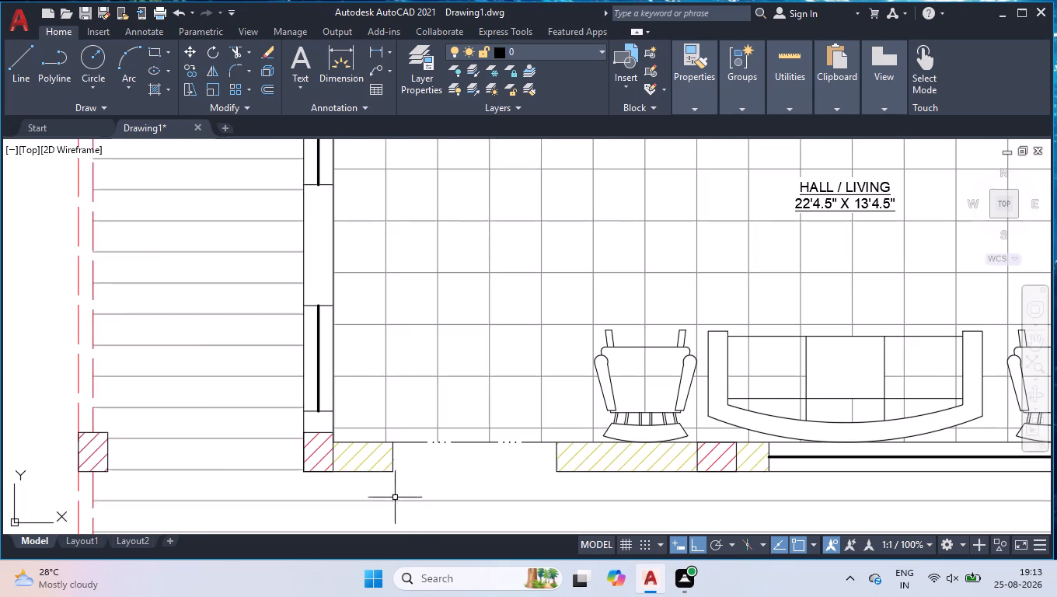
scroll(460, 490, "up", 3)
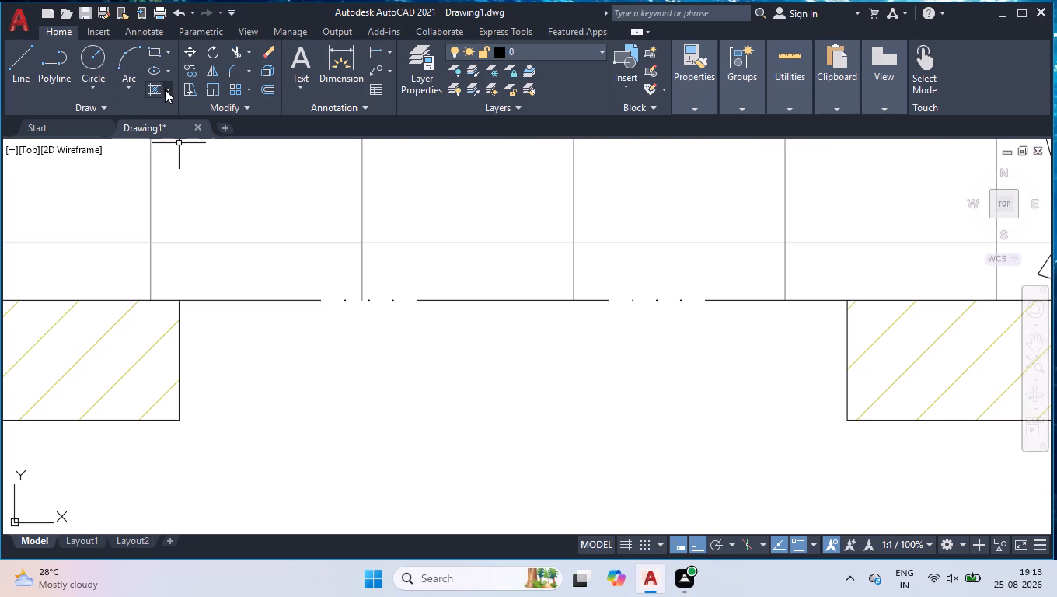
left_click(303, 53)
left_click_drag(217, 347, 231, 352)
left_click(759, 474)
left_click(128, 72)
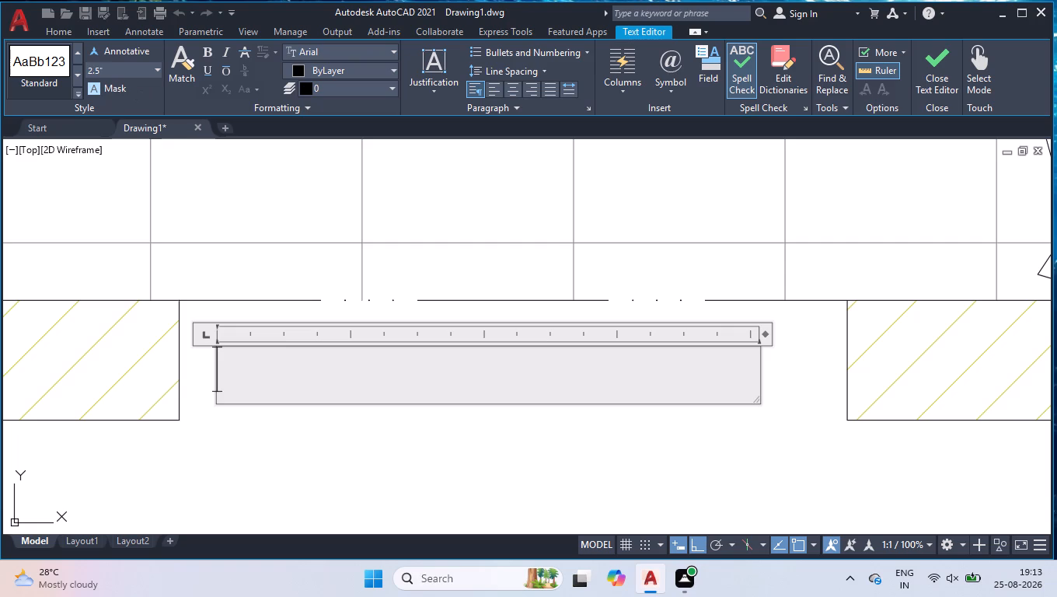
type("1'")
key("Return")
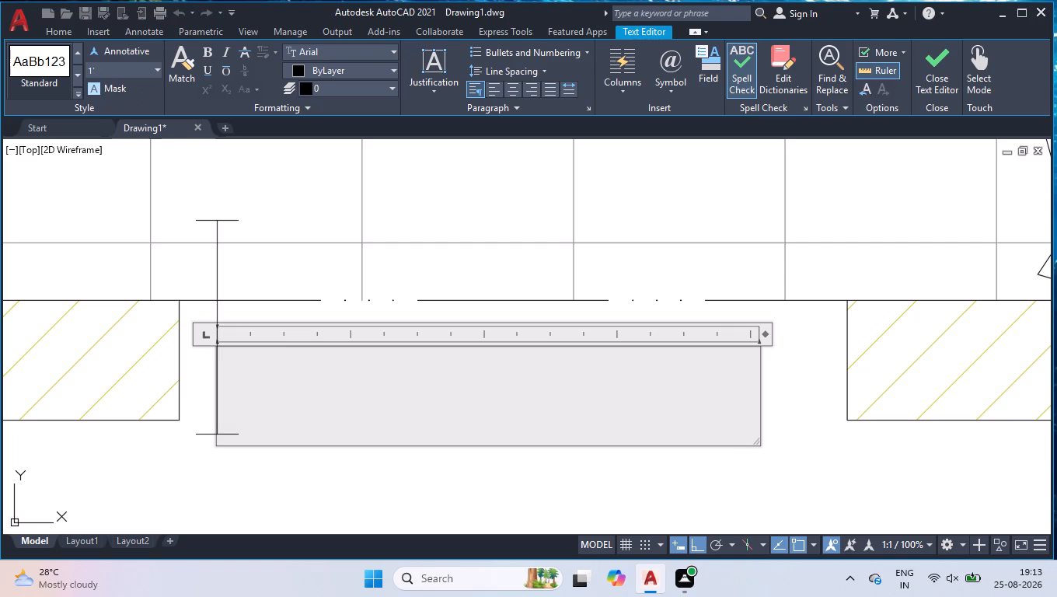
type("D1")
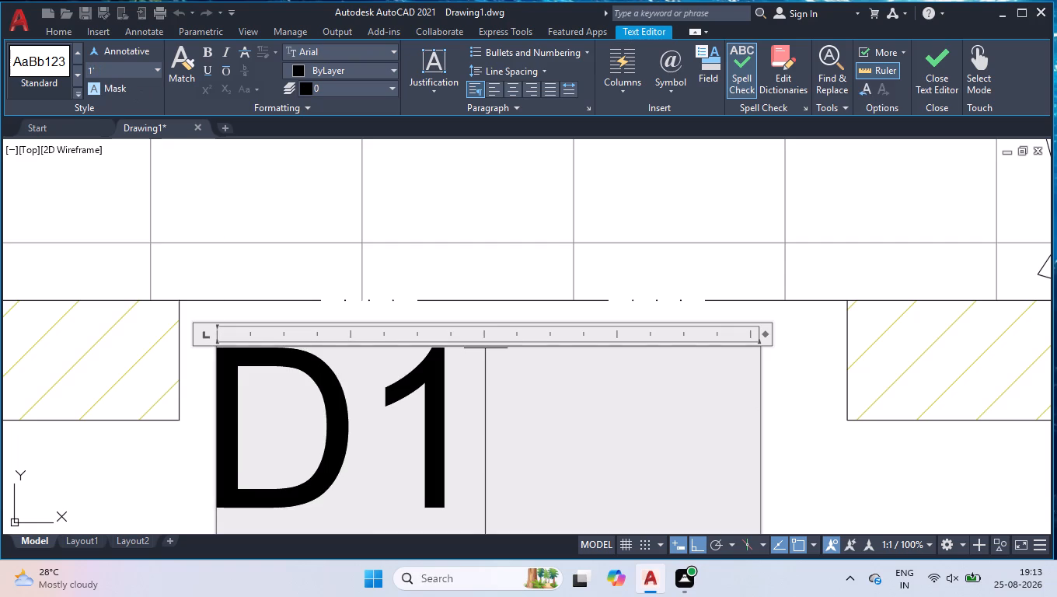
type("/C")
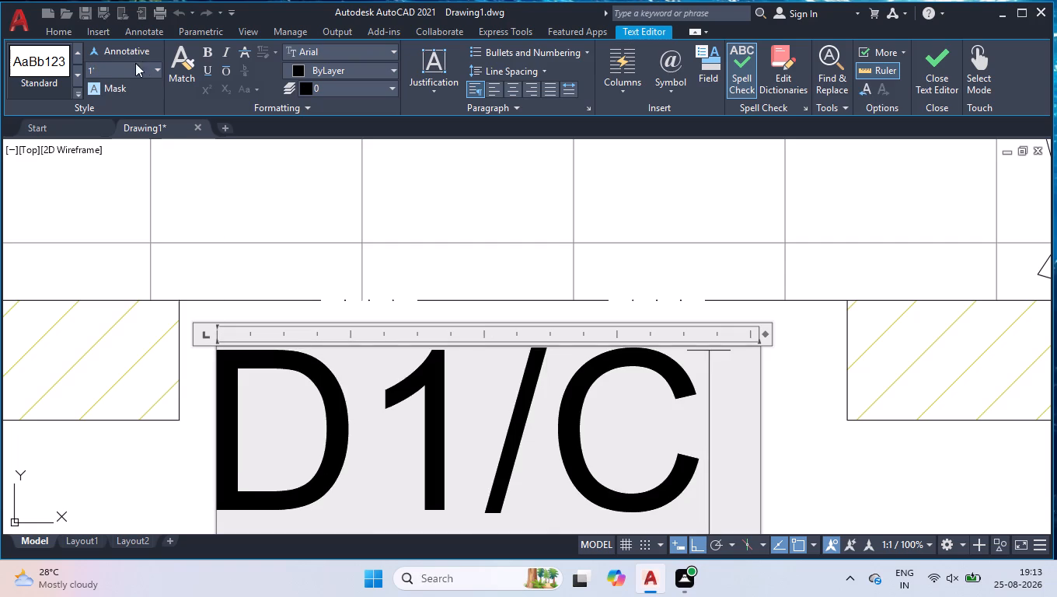
left_click(271, 203)
Add a W text label with 1' text height outside the shorter window in the wall behind the staircase.
scroll(490, 384, "down", 2)
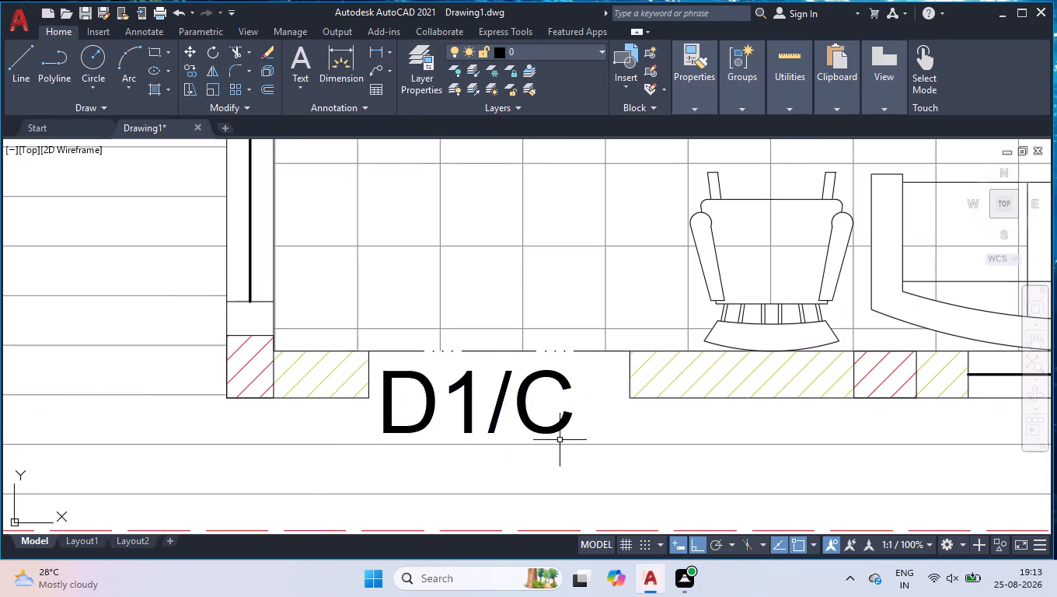
scroll(476, 407, "down", 2)
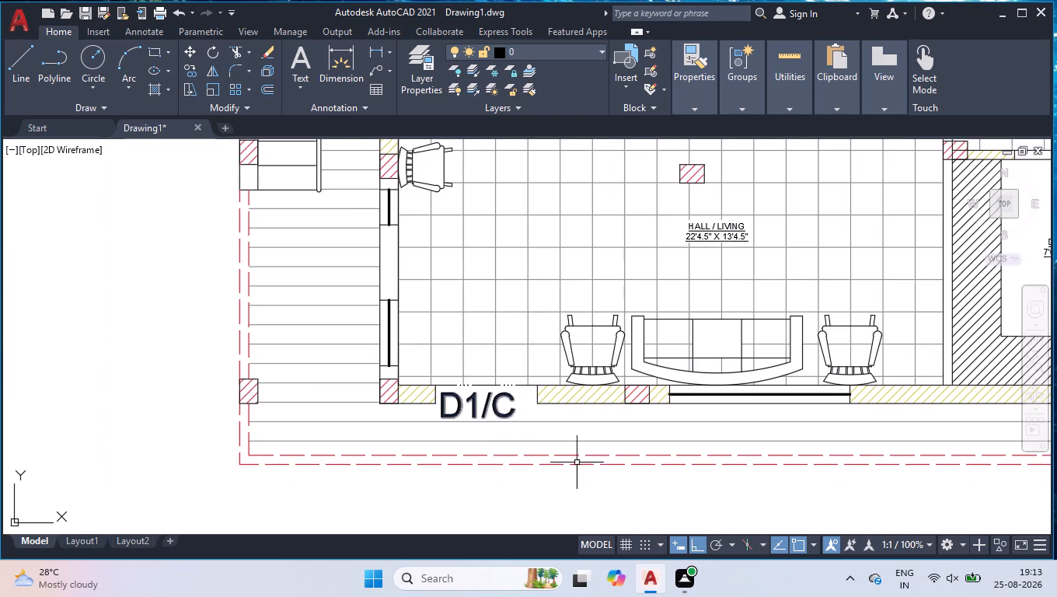
scroll(678, 435, "down", 2)
scroll(672, 523, "down", 1)
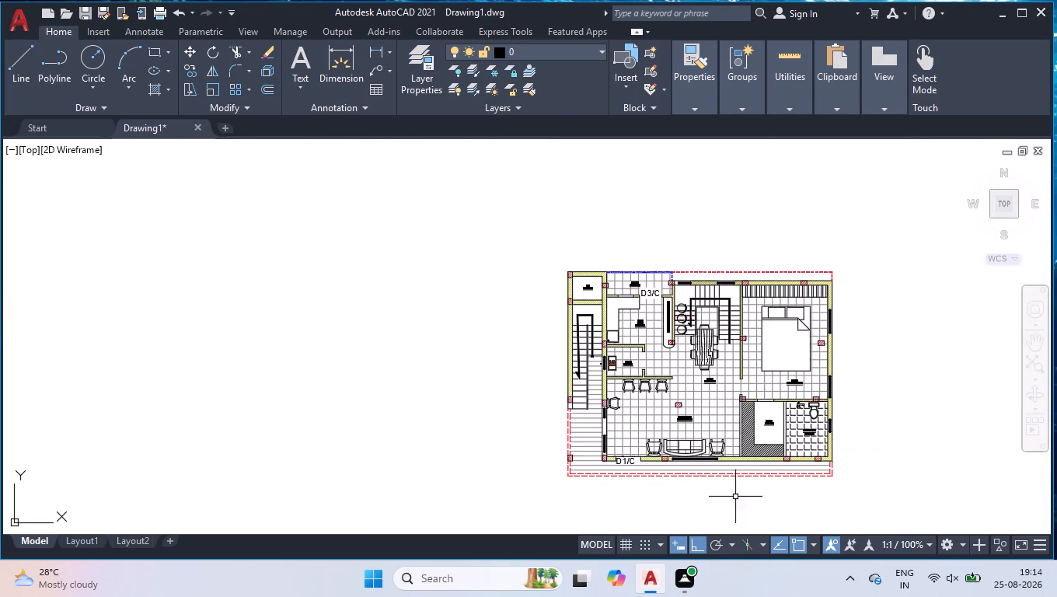
scroll(786, 480, "up", 2)
scroll(785, 481, "down", 2)
scroll(766, 292, "up", 3)
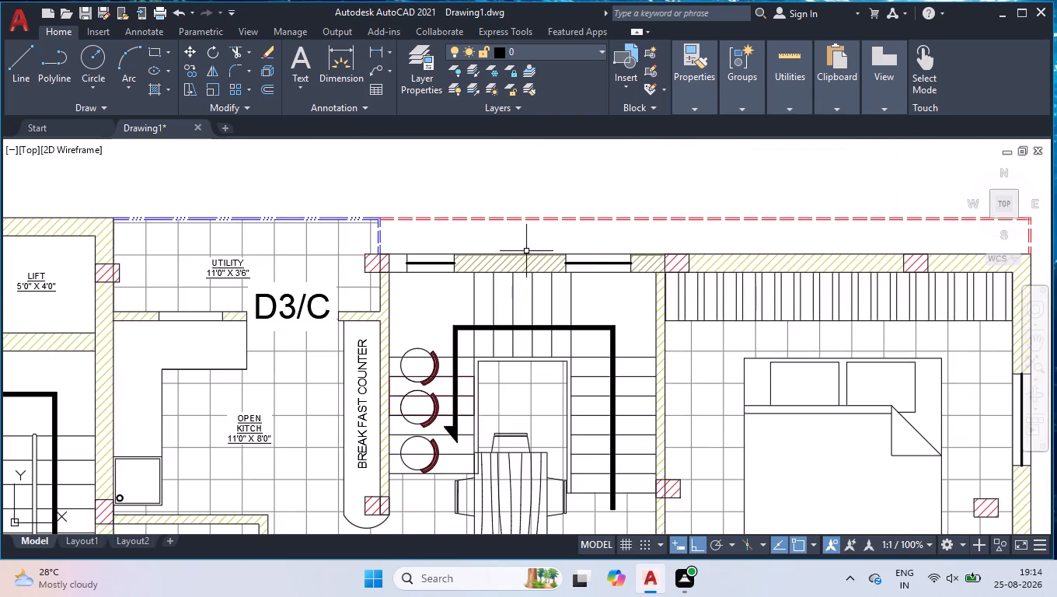
scroll(515, 241, "up", 2)
left_click(288, 65)
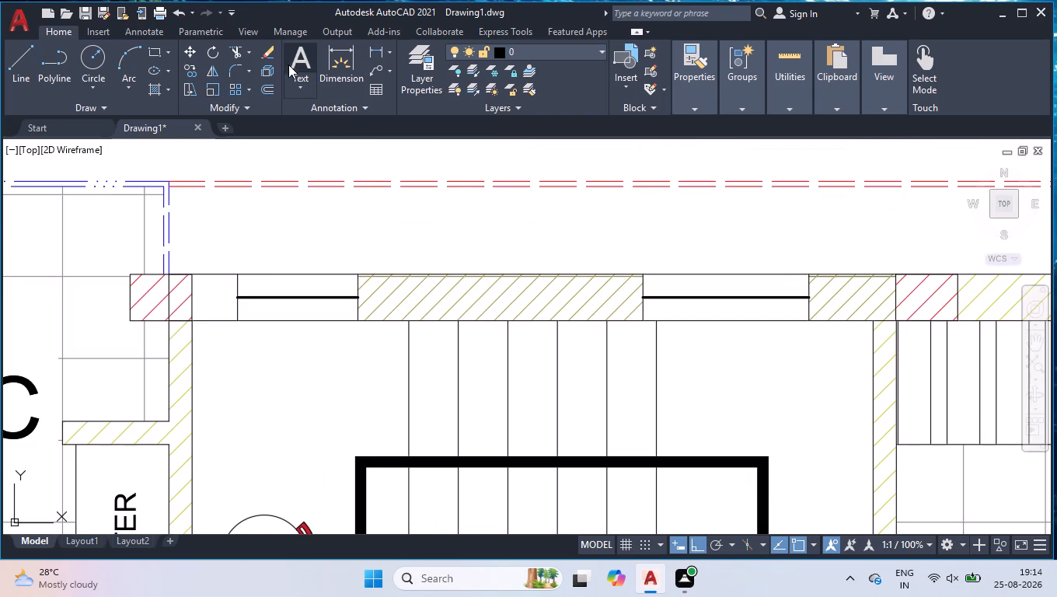
left_click_drag(235, 197, 212, 190)
left_click(378, 261)
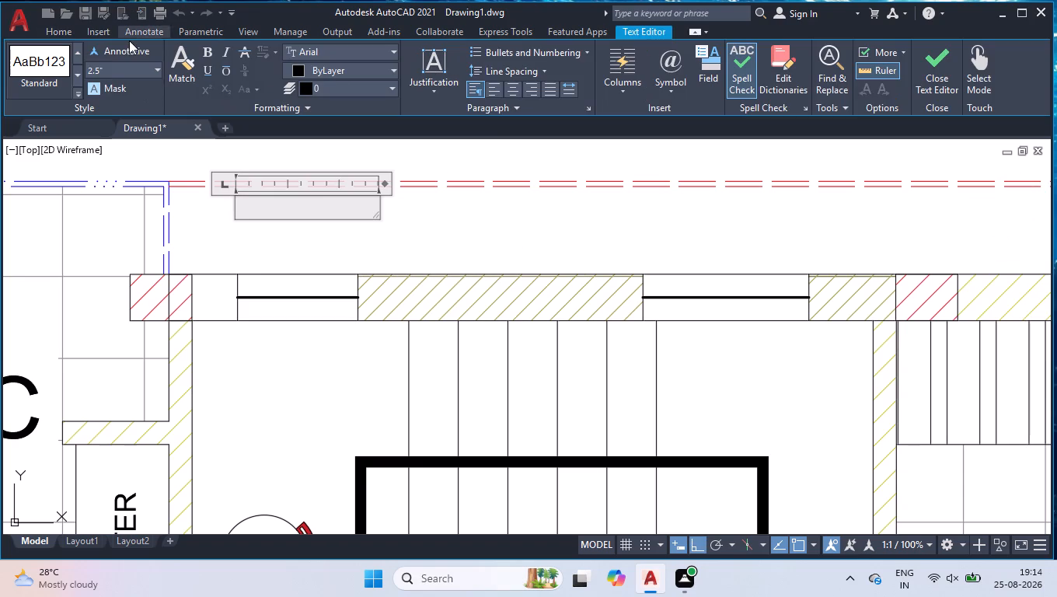
left_click_drag(117, 63, 116, 78)
key("7")
key("Return")
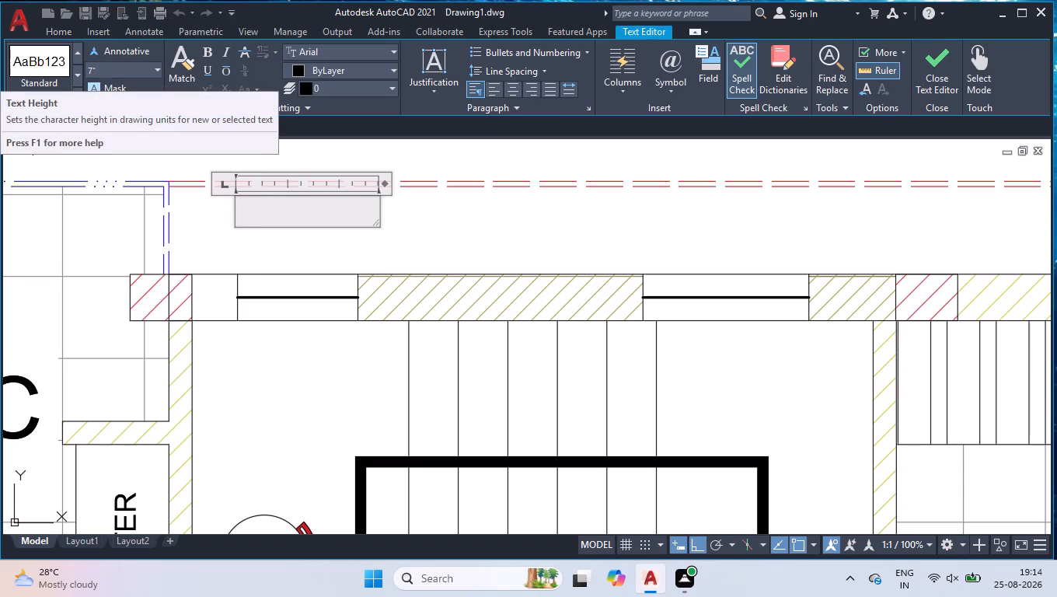
left_click(105, 69)
type("1'")
key("Return")
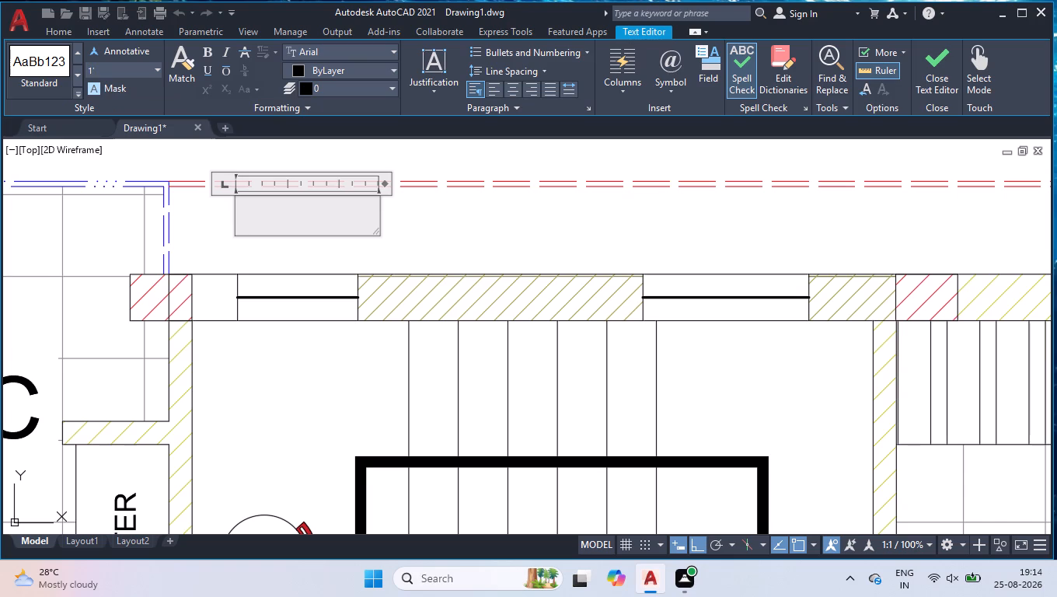
key("w")
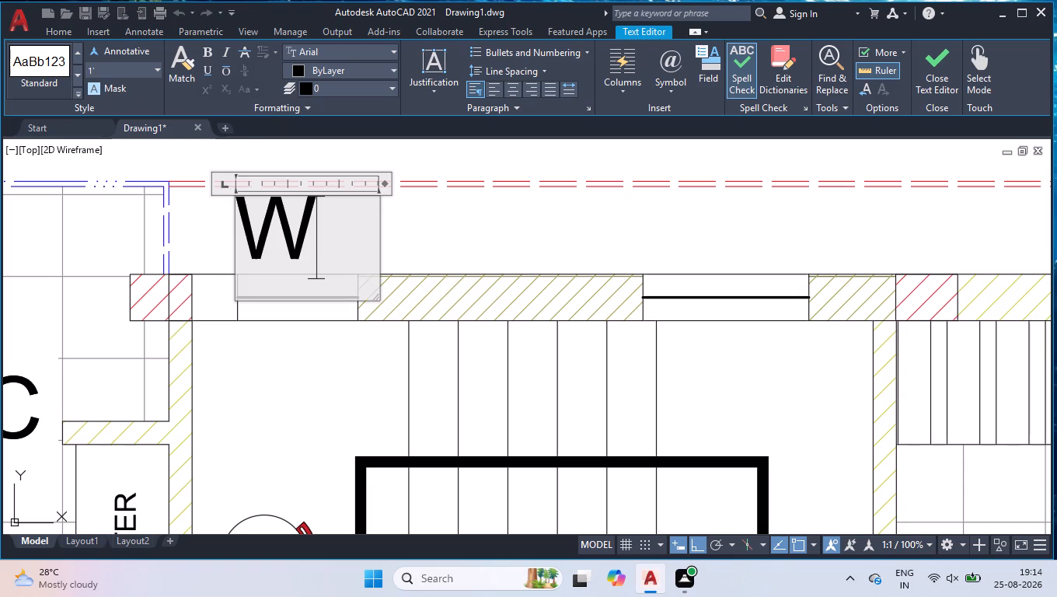
left_click(417, 198)
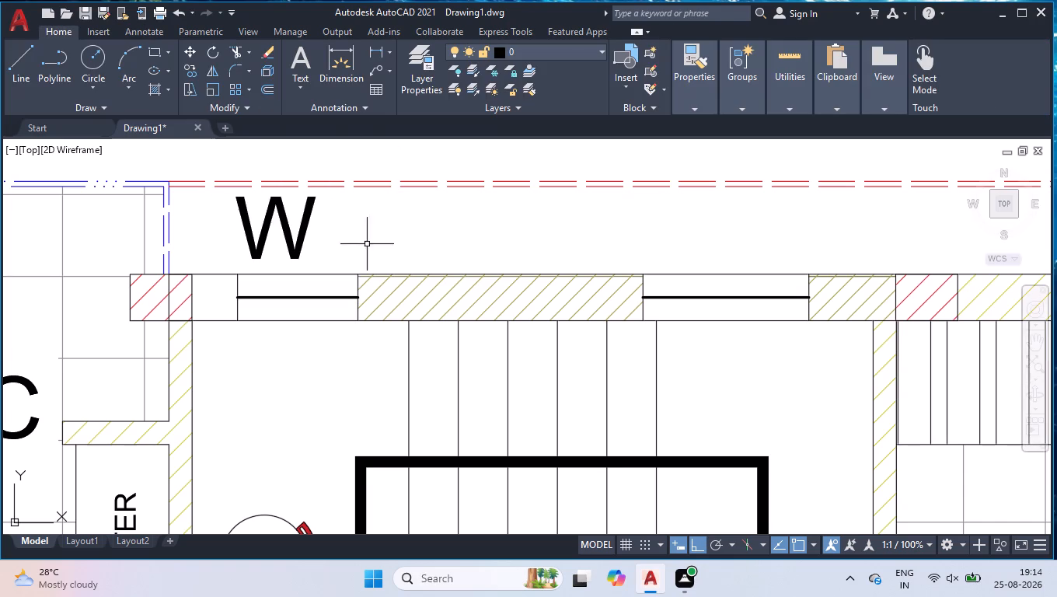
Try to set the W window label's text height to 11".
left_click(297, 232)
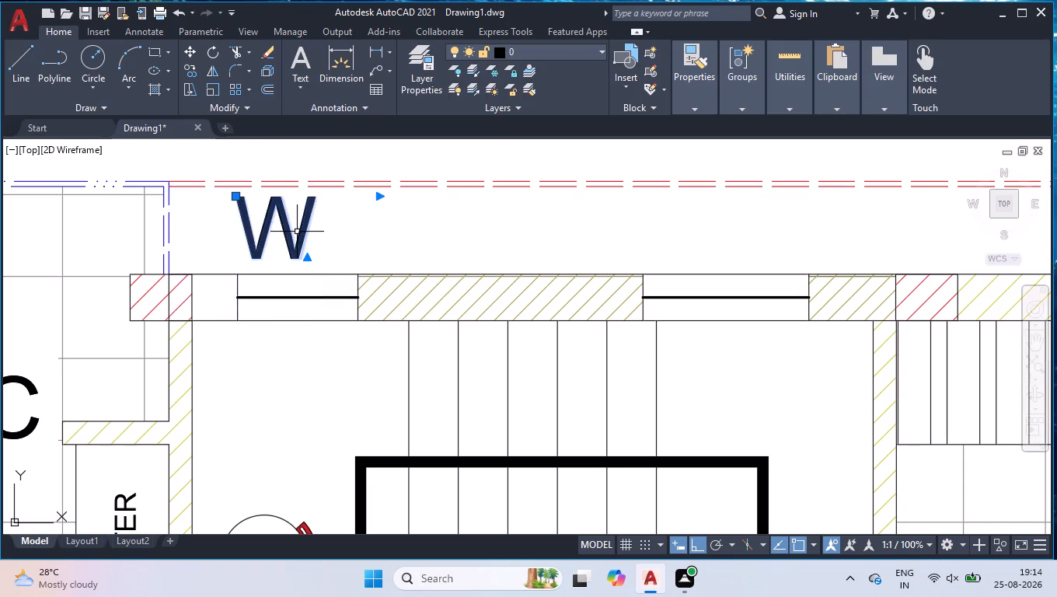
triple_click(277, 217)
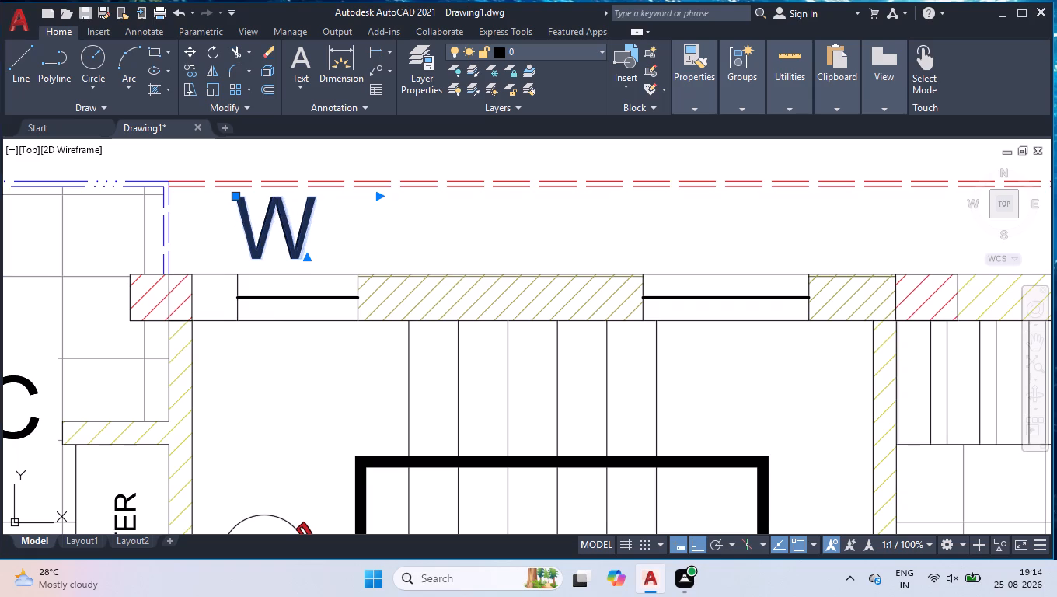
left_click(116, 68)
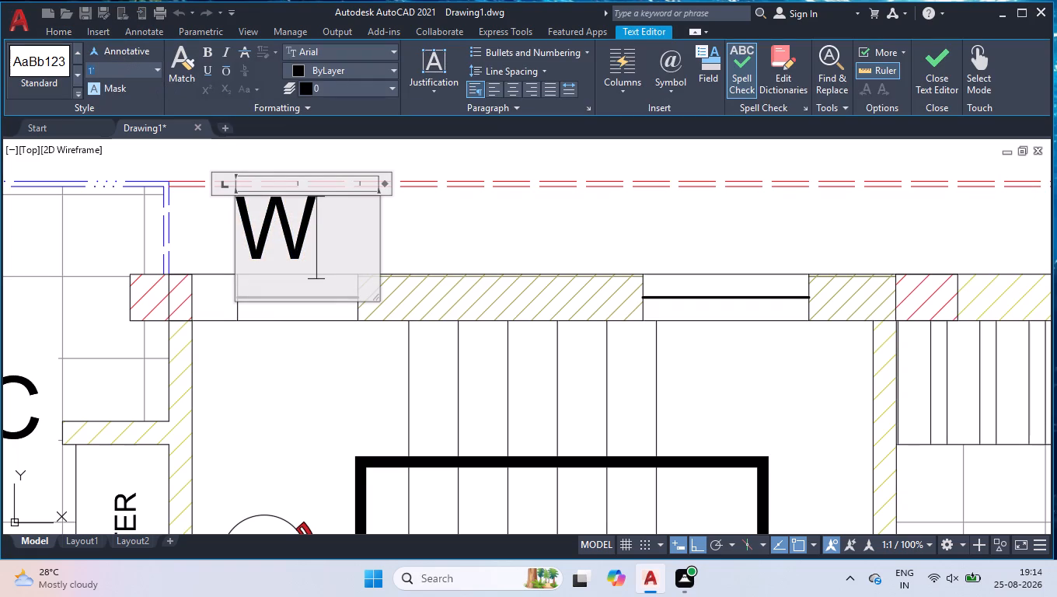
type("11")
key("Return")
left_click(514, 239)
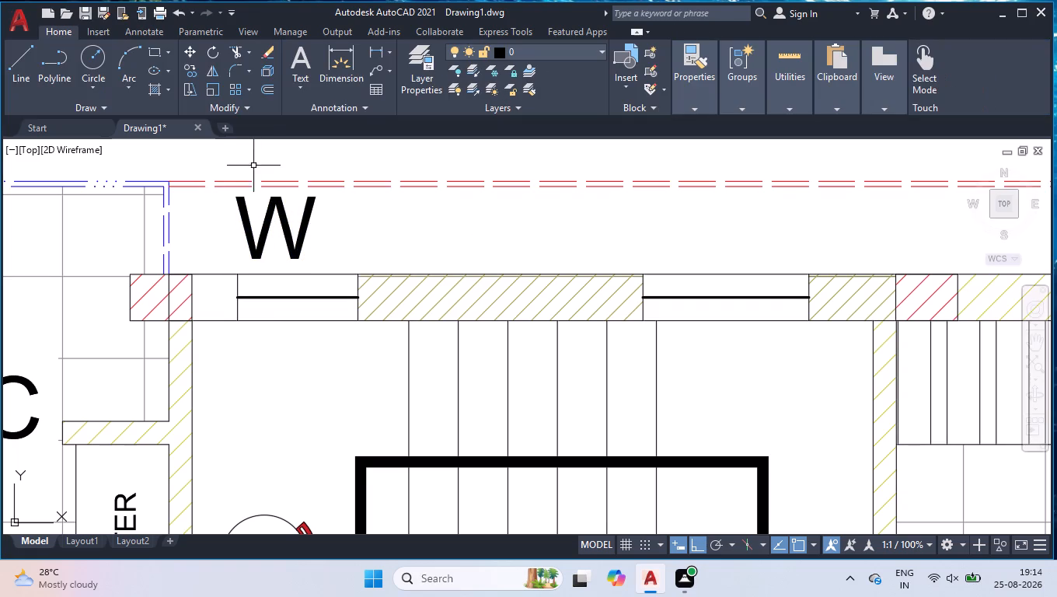
Copy the W label from the shorter window behind the staircase to outside the longer window in the same wall.
left_click(266, 211)
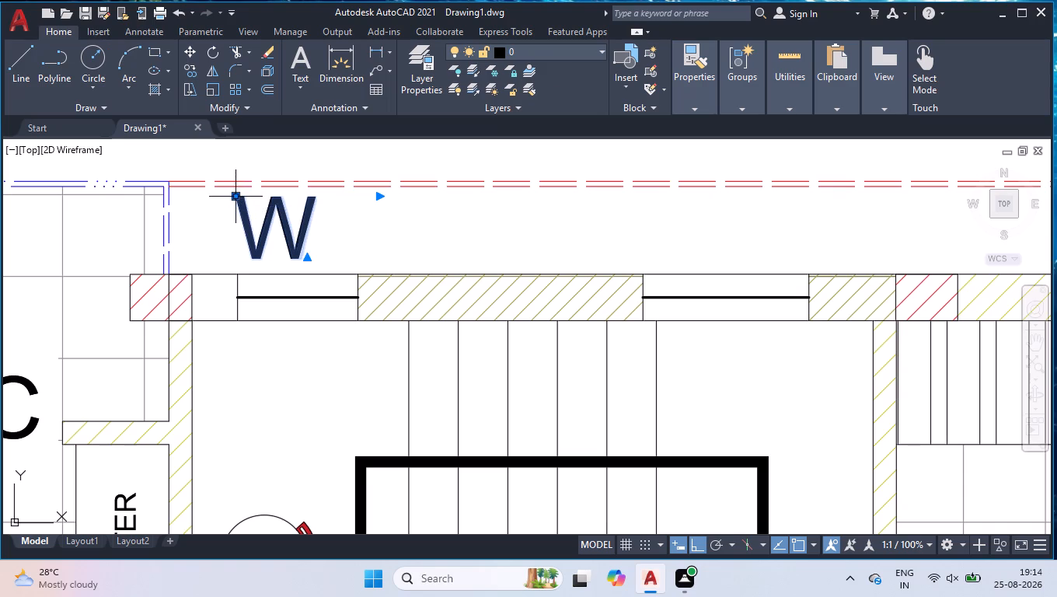
type("CO")
key("Return")
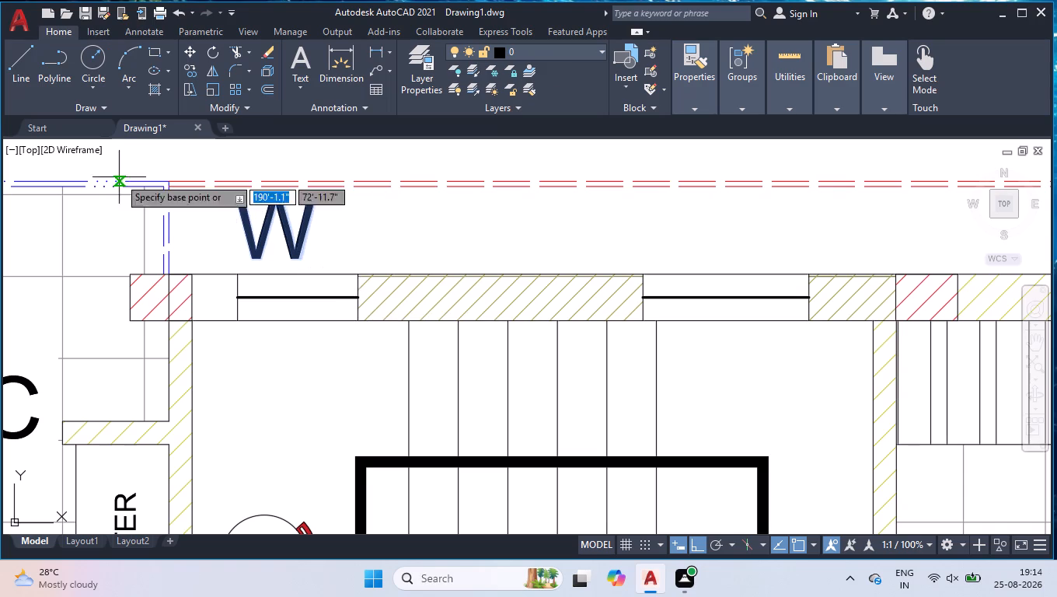
left_click(307, 225)
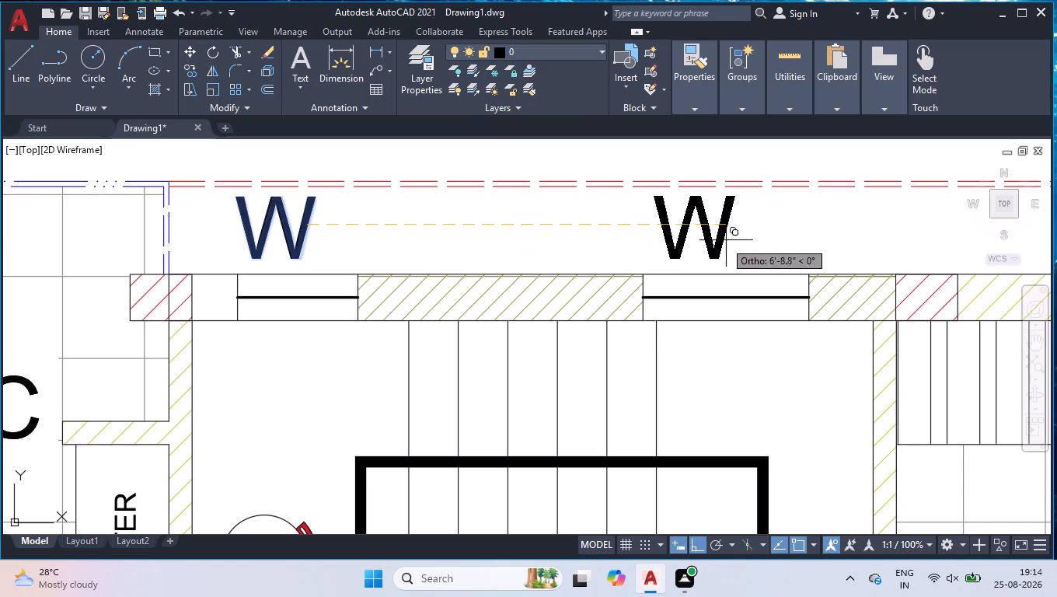
scroll(723, 248, "down", 3)
scroll(727, 246, "up", 3)
left_click(727, 246)
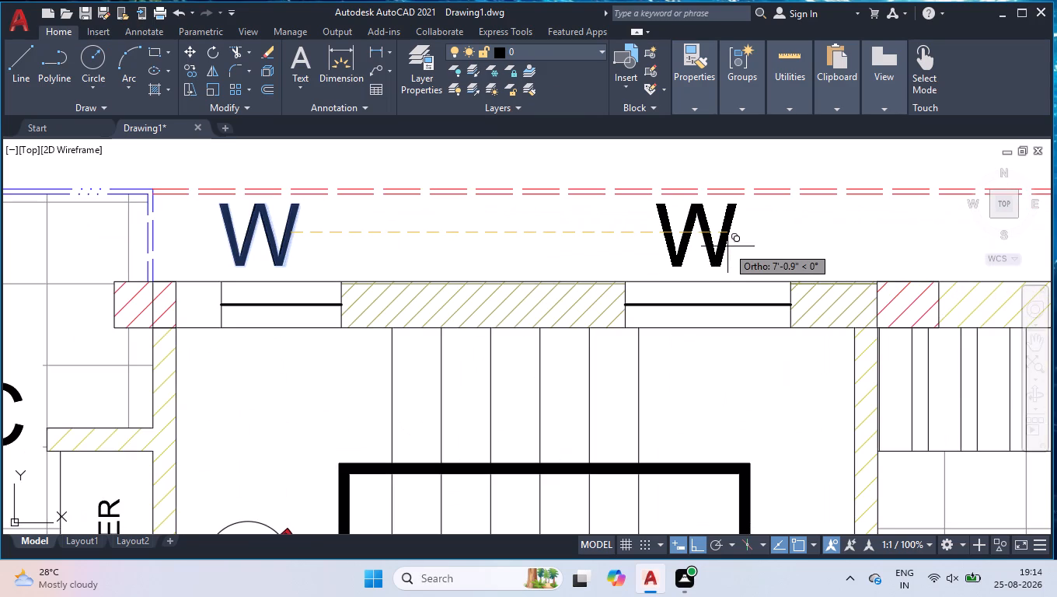
Place W label copies outside the two master bedroom windows and the wash room window, with ortho off.
scroll(726, 247, "down", 5)
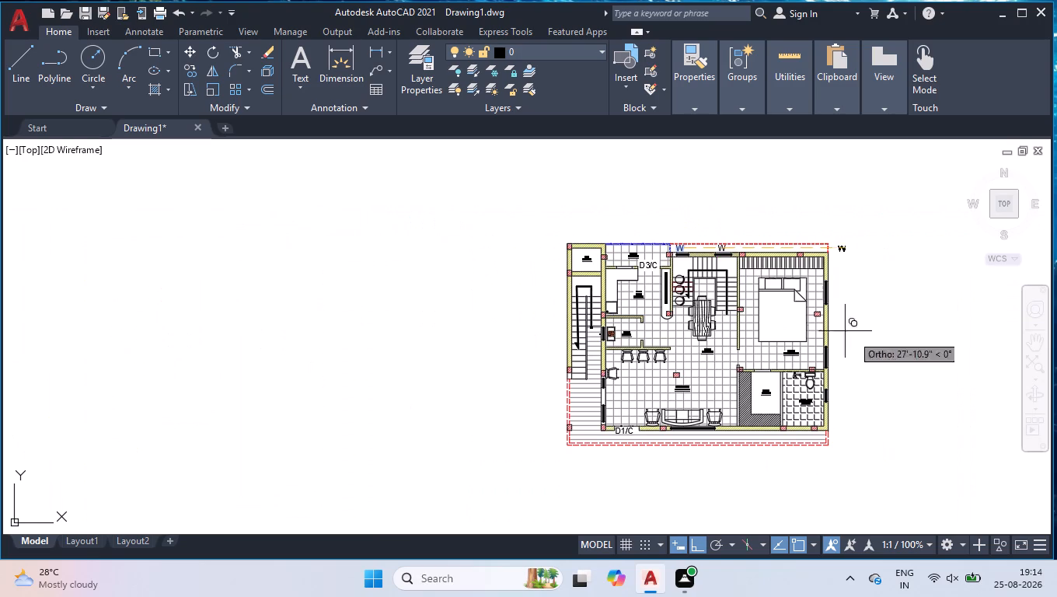
scroll(839, 295, "up", 4)
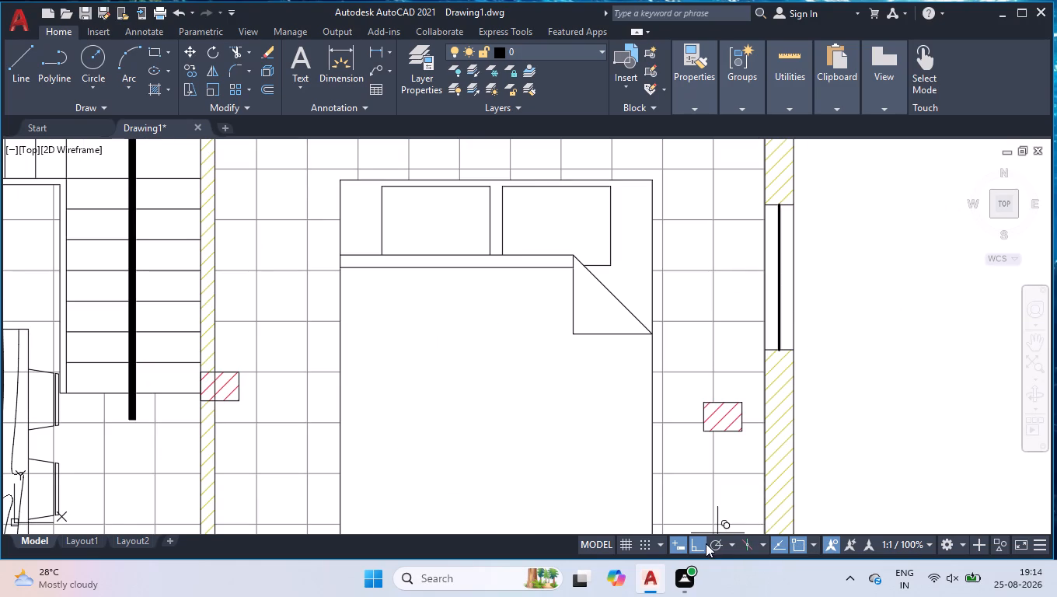
left_click(715, 539)
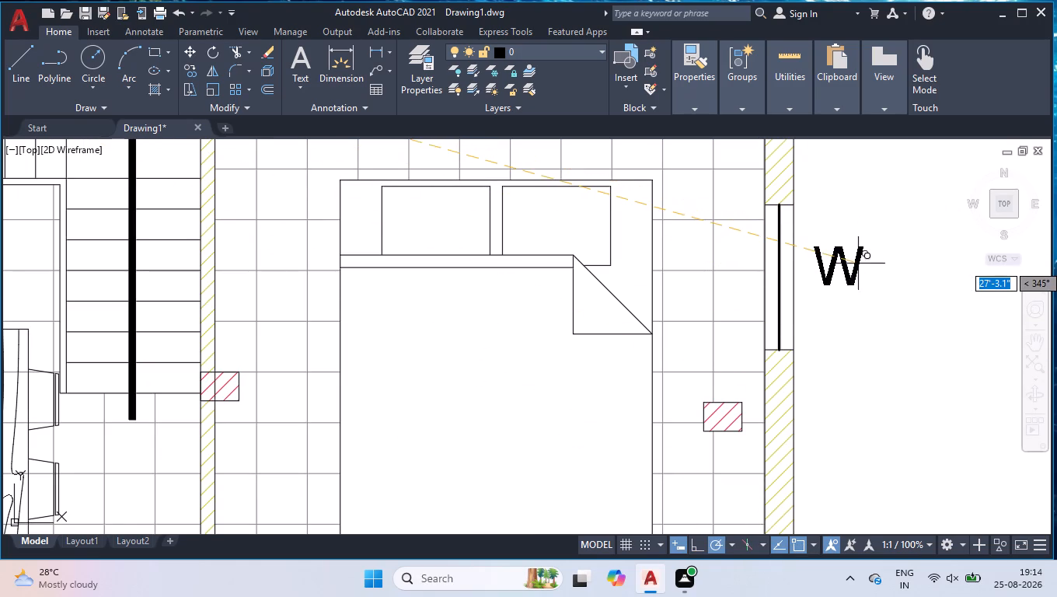
left_click(858, 264)
scroll(855, 273, "down", 4)
scroll(870, 361, "up", 3)
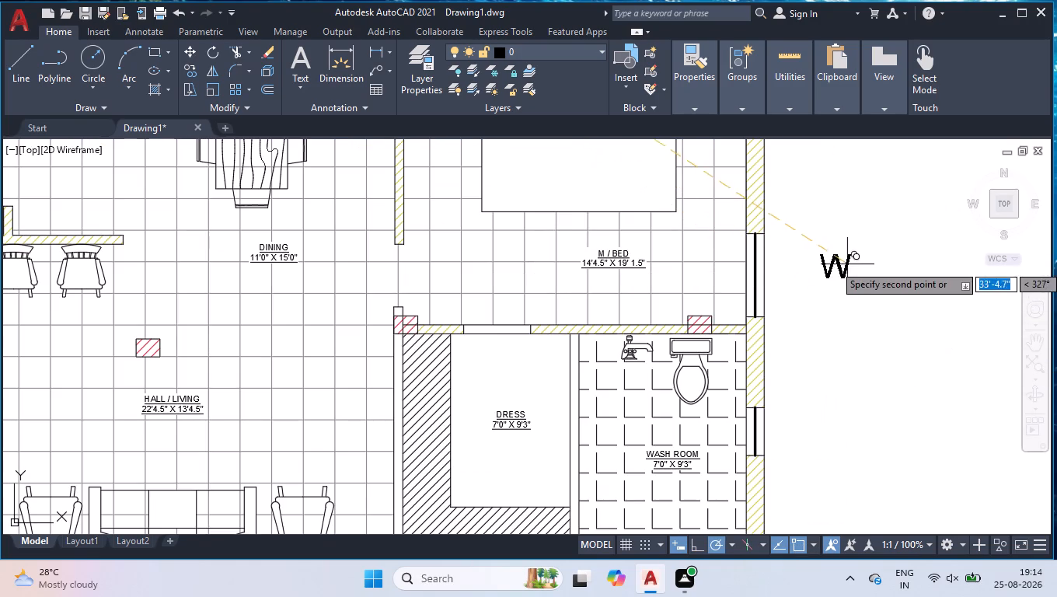
left_click(807, 267)
left_click(808, 425)
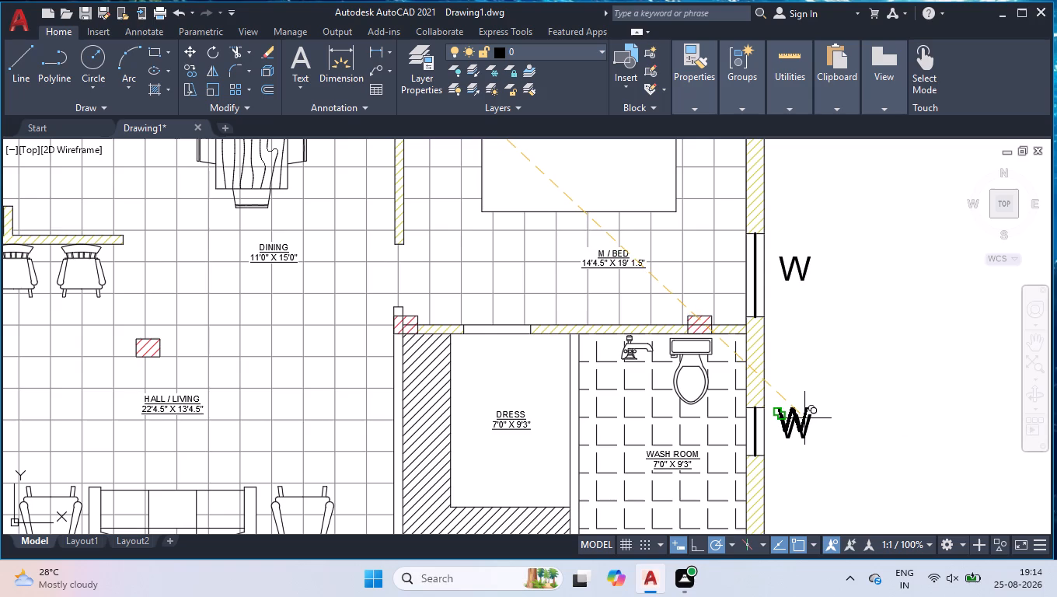
Place a W label copy outside the hall's long window behind the sofa.
scroll(796, 250, "down", 2)
scroll(596, 408, "up", 4)
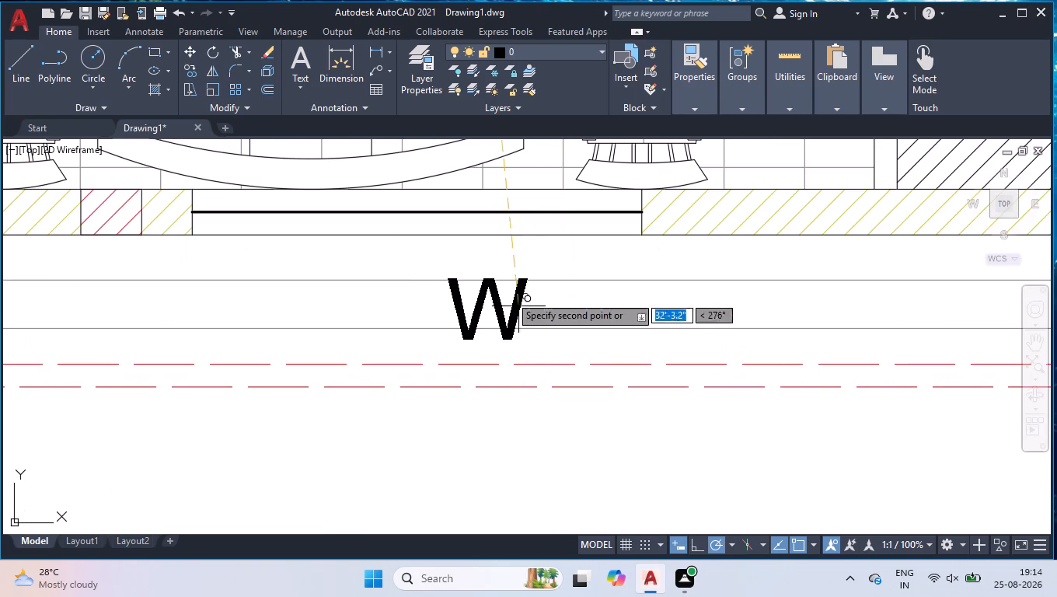
left_click(477, 274)
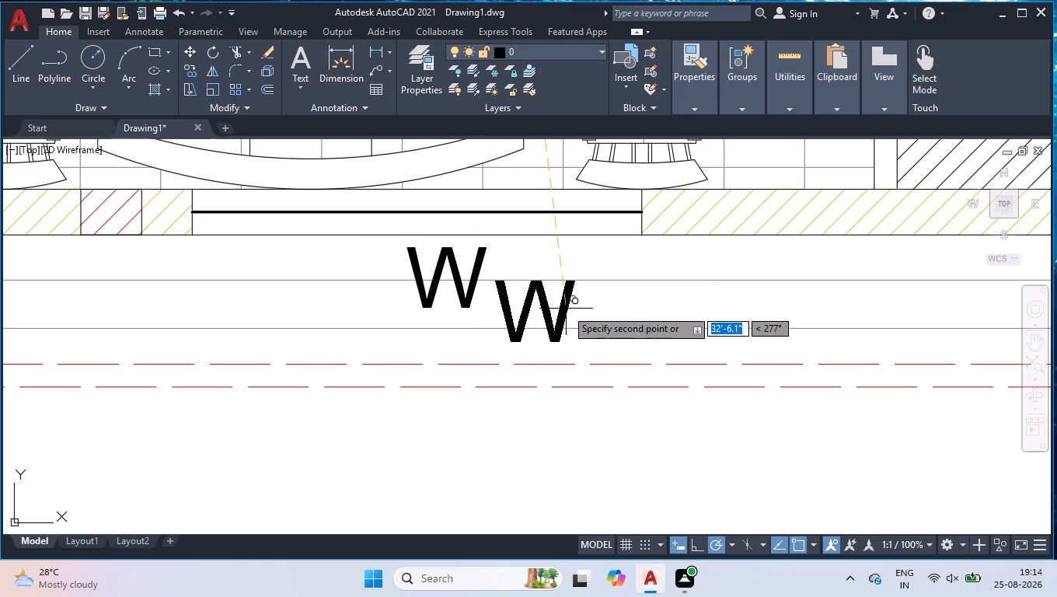
Place W label copies outside the two windows in the hall's side wall facing the outdoor steps.
scroll(608, 299, "down", 5)
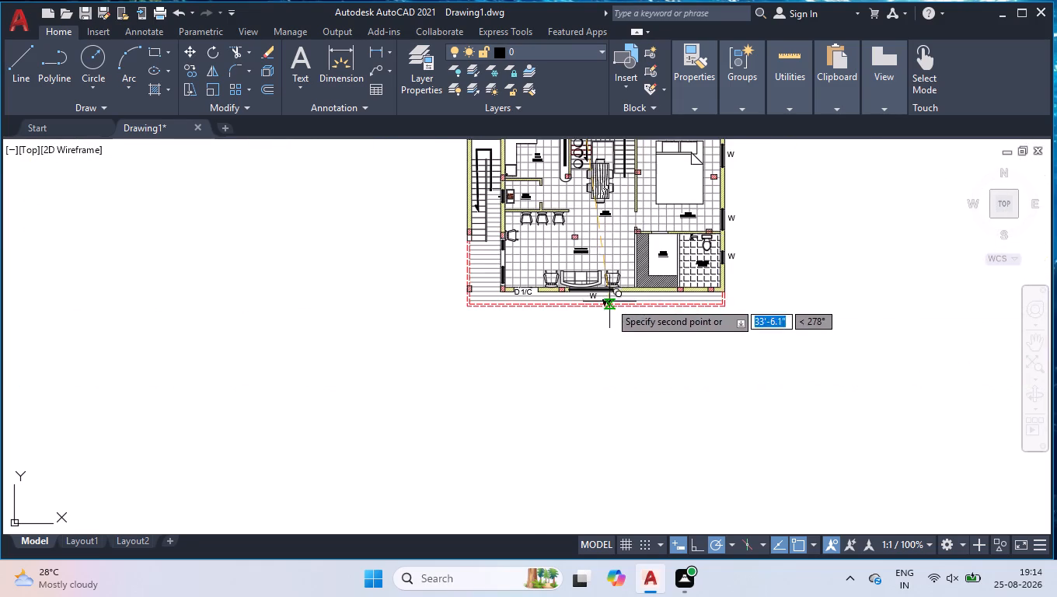
scroll(504, 189, "up", 5)
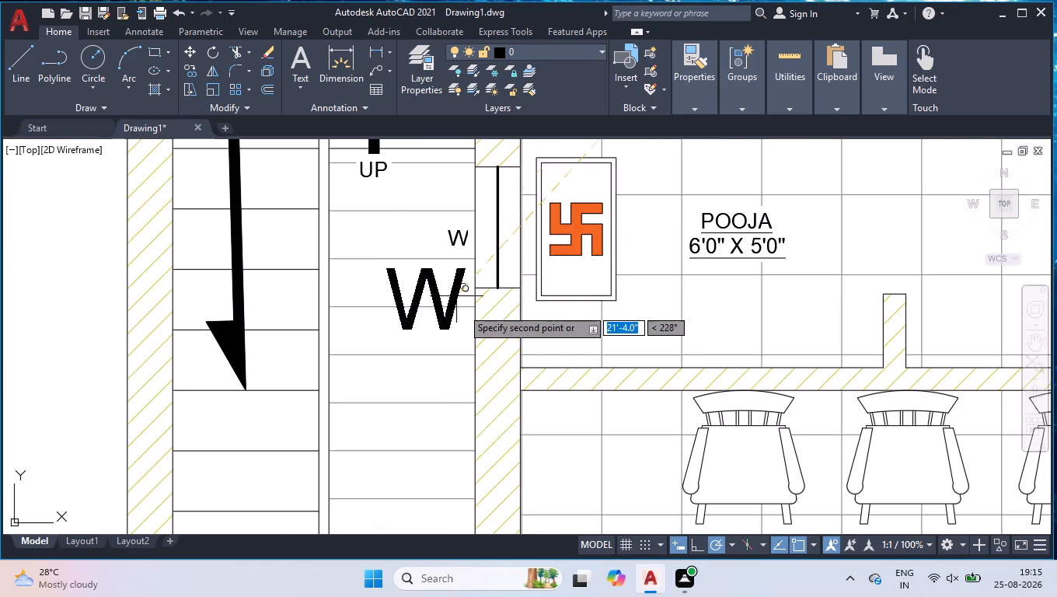
scroll(466, 295, "down", 3)
scroll(504, 431, "up", 3)
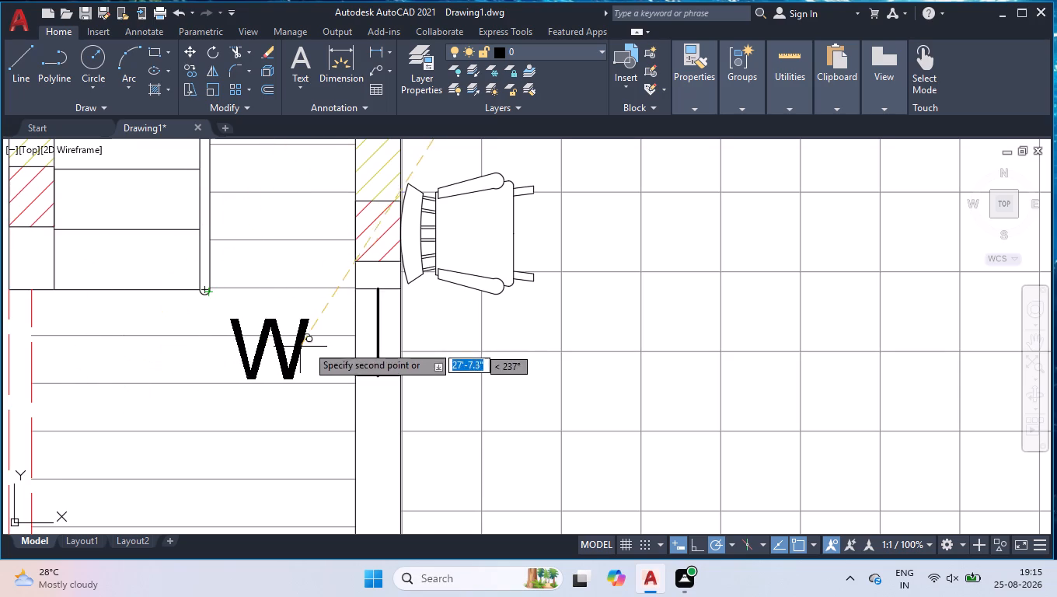
left_click(318, 330)
scroll(350, 347, "down", 1)
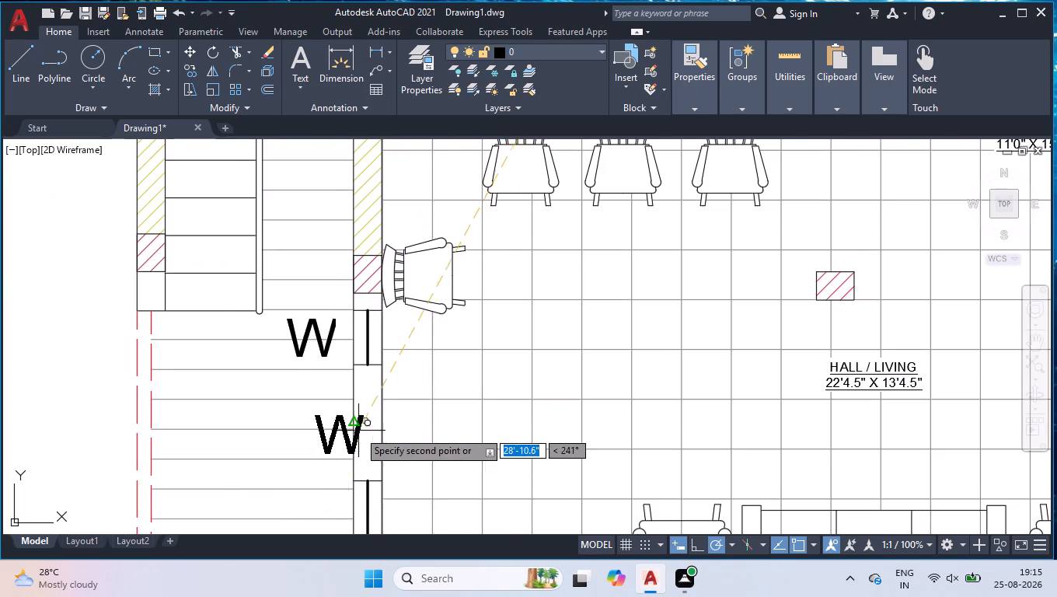
scroll(358, 431, "down", 1)
scroll(337, 485, "up", 2)
left_click(361, 490)
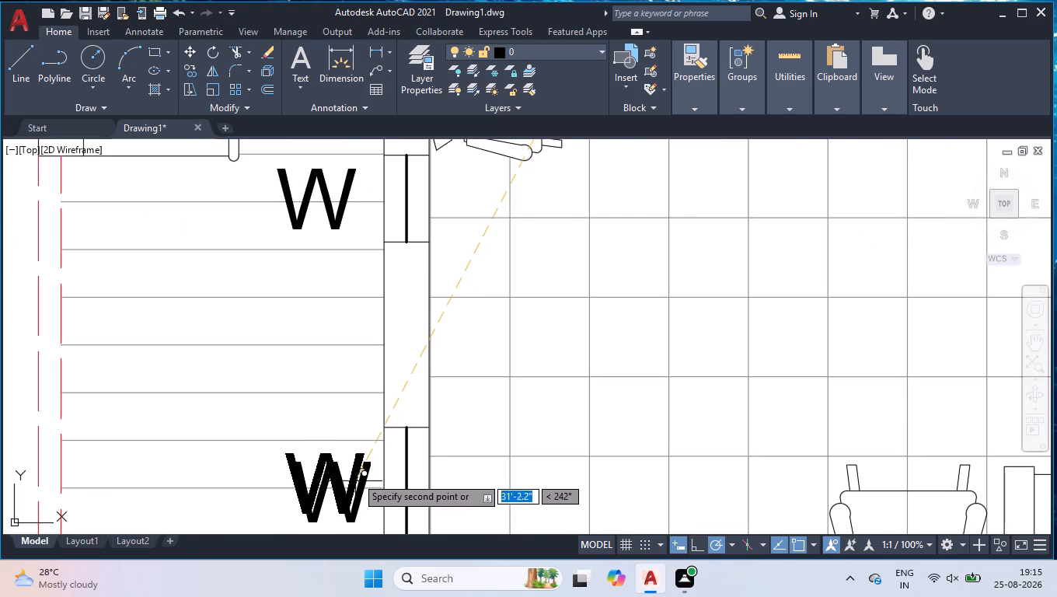
Place a final W label copy outside the pooja room's window.
scroll(372, 440, "down", 4)
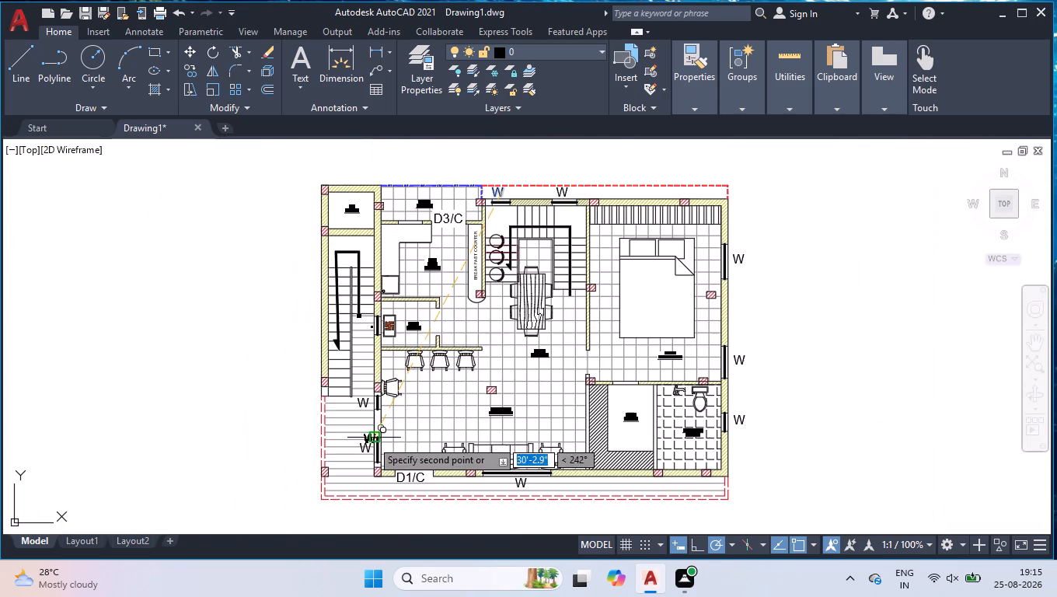
scroll(385, 362, "up", 3)
scroll(322, 221, "up", 3)
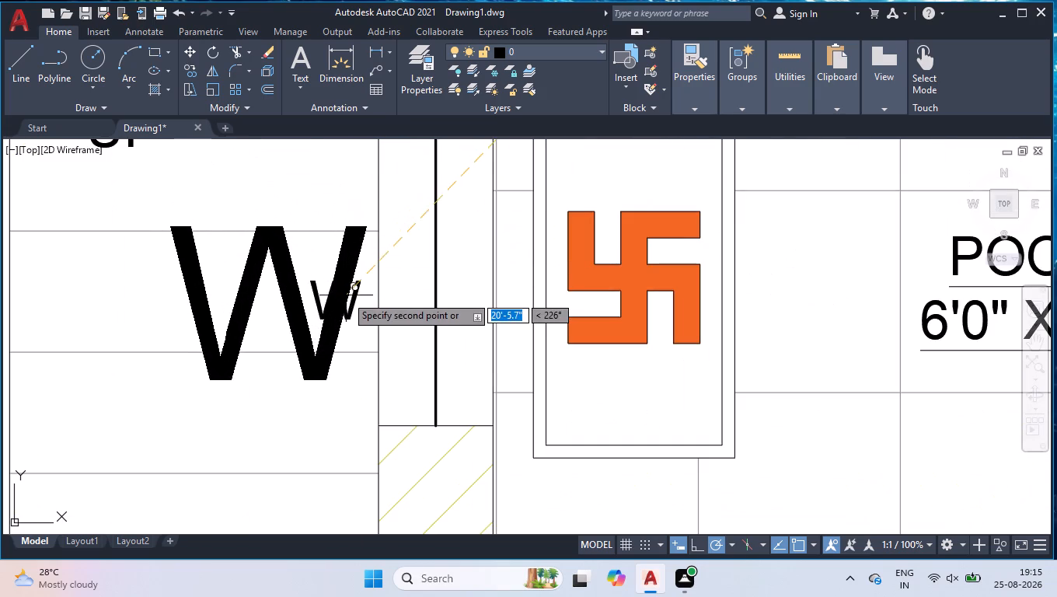
left_click(346, 295)
key("Return")
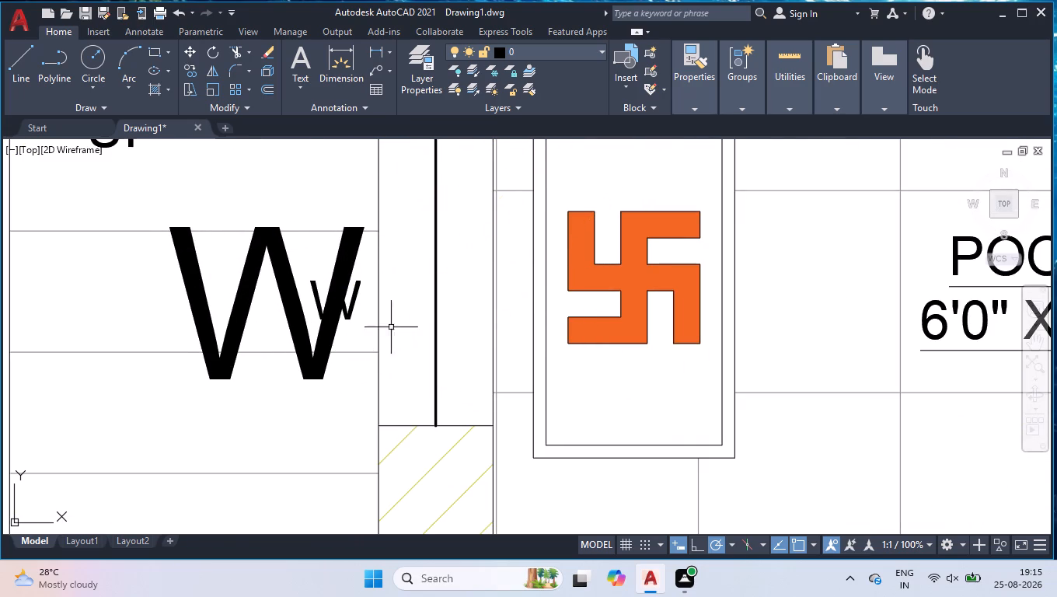
Delete the old, smaller W label overlapping the new one at the pooja room's window.
left_click(352, 301)
key("Delete")
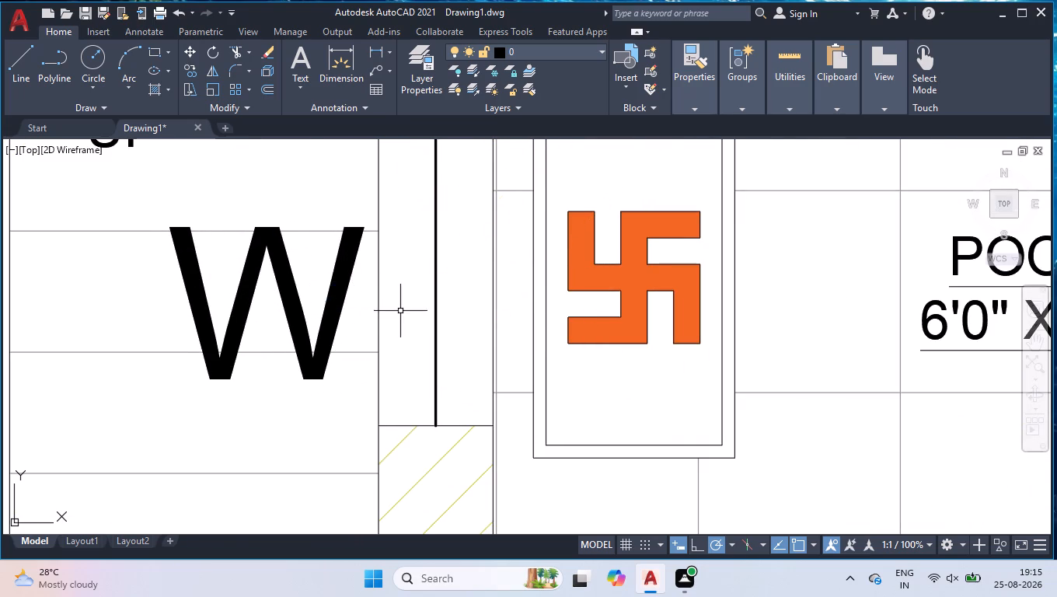
Trim away the wall lines between the two W windows in the hall's side wall to open a doorway.
scroll(368, 285, "down", 6)
scroll(400, 401, "up", 2)
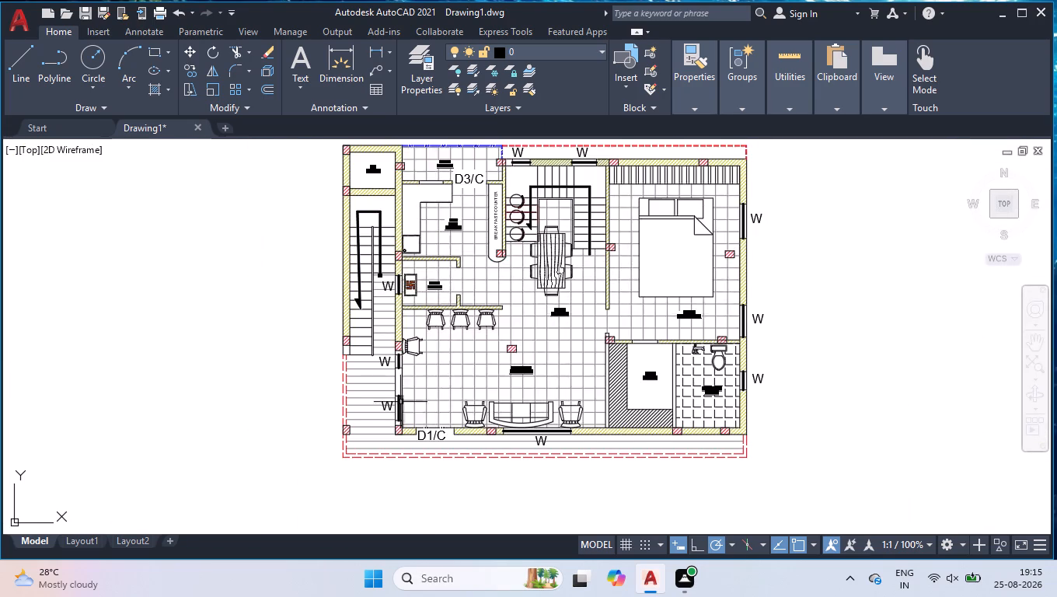
scroll(400, 401, "up", 3)
key("t")
key("r")
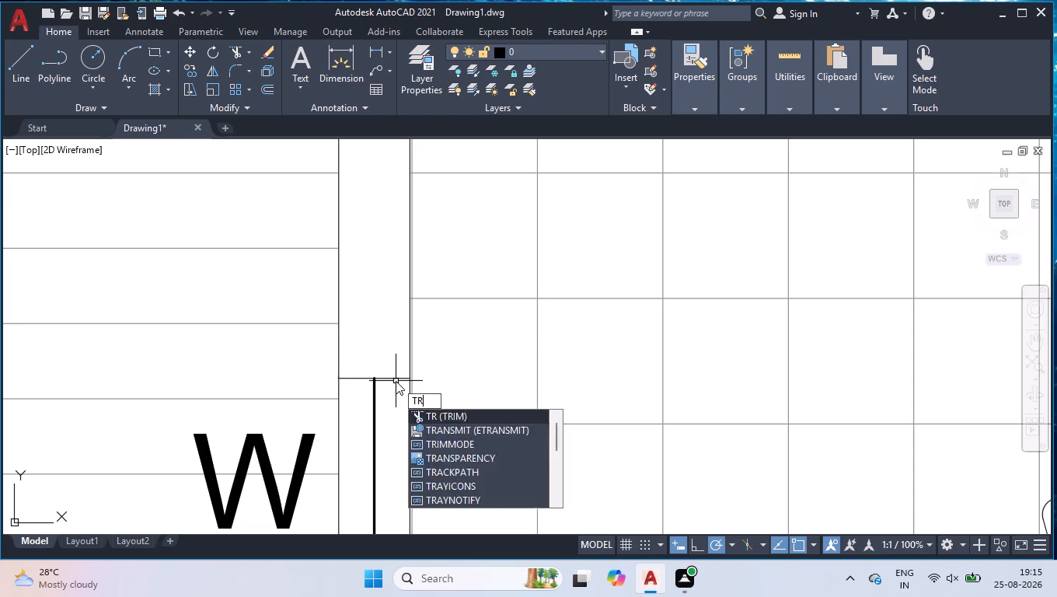
key("Return")
scroll(413, 270, "up", 2)
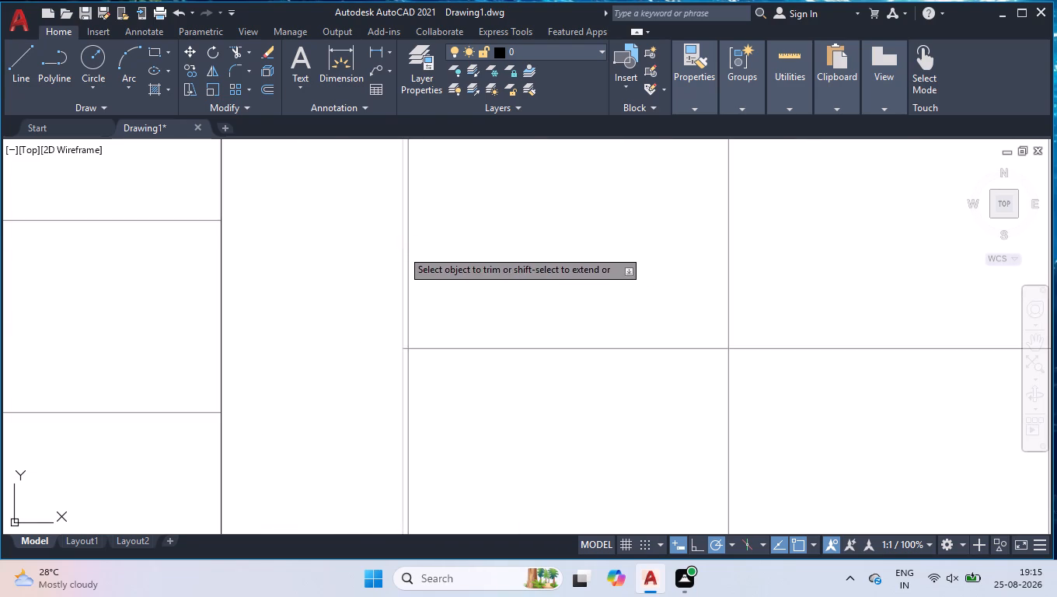
left_click(403, 250)
left_click(226, 285)
left_click(189, 295)
key("Return")
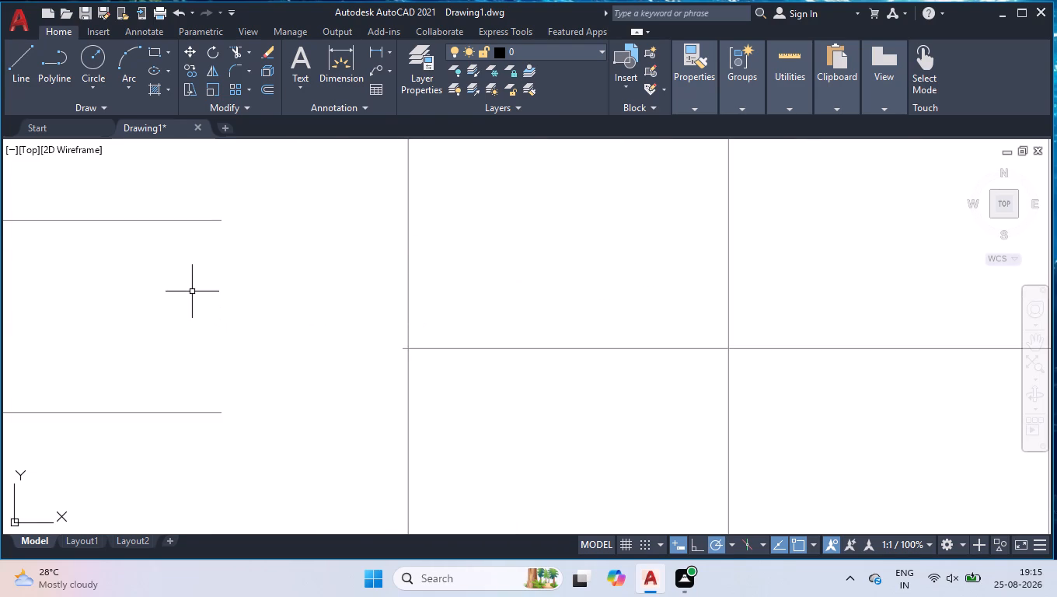
Add an M/D text label with 10" text height outside the dashed red boundary beside the hall's doorway.
scroll(410, 365, "down", 4)
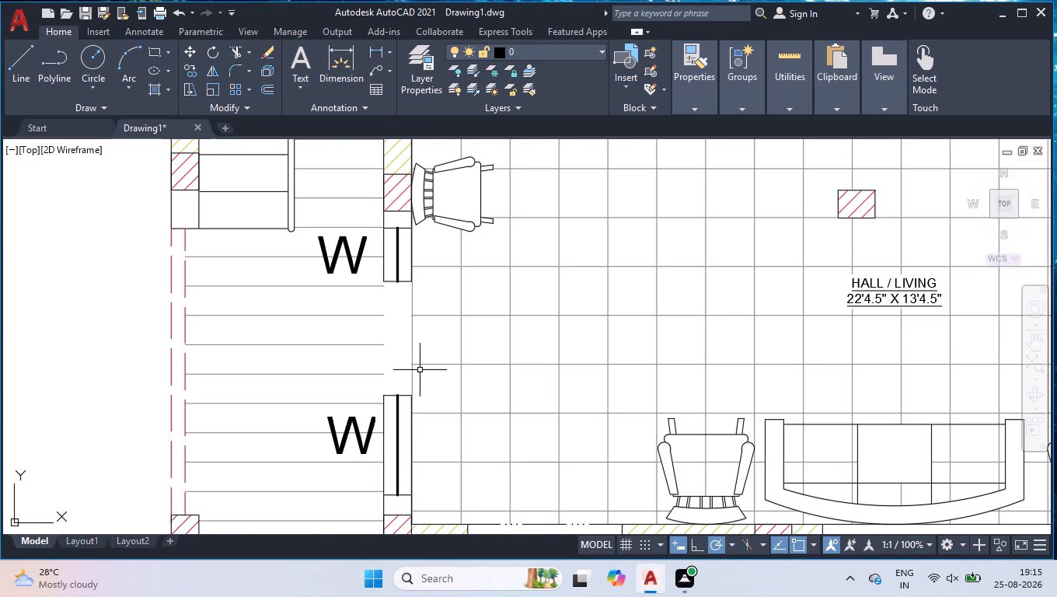
left_click(309, 57)
left_click(48, 237)
left_click(117, 401)
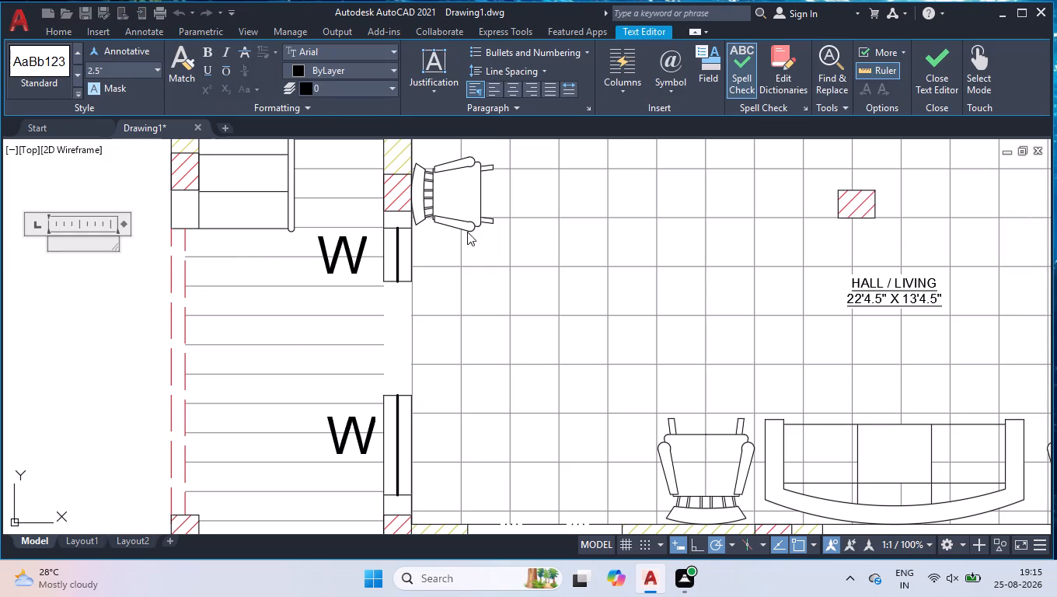
left_click(123, 68)
key("1")
key("0")
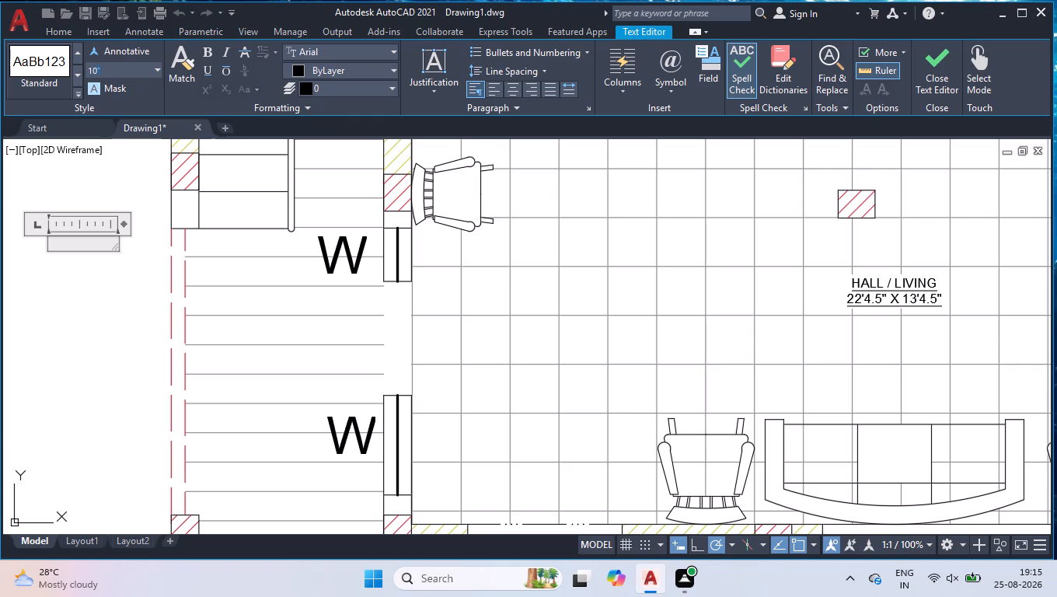
key("Return")
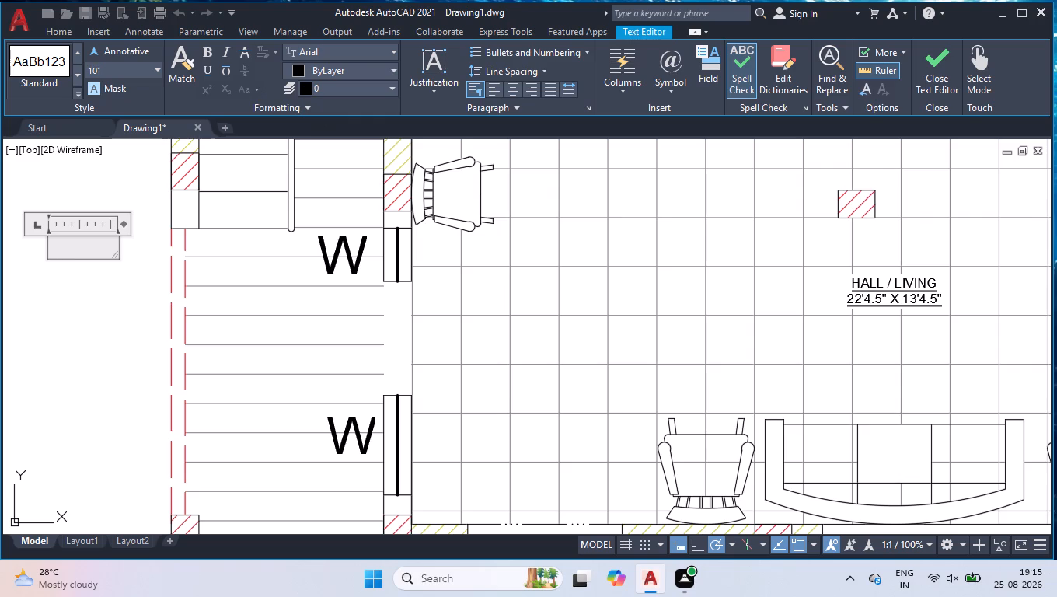
key("m")
type("/D")
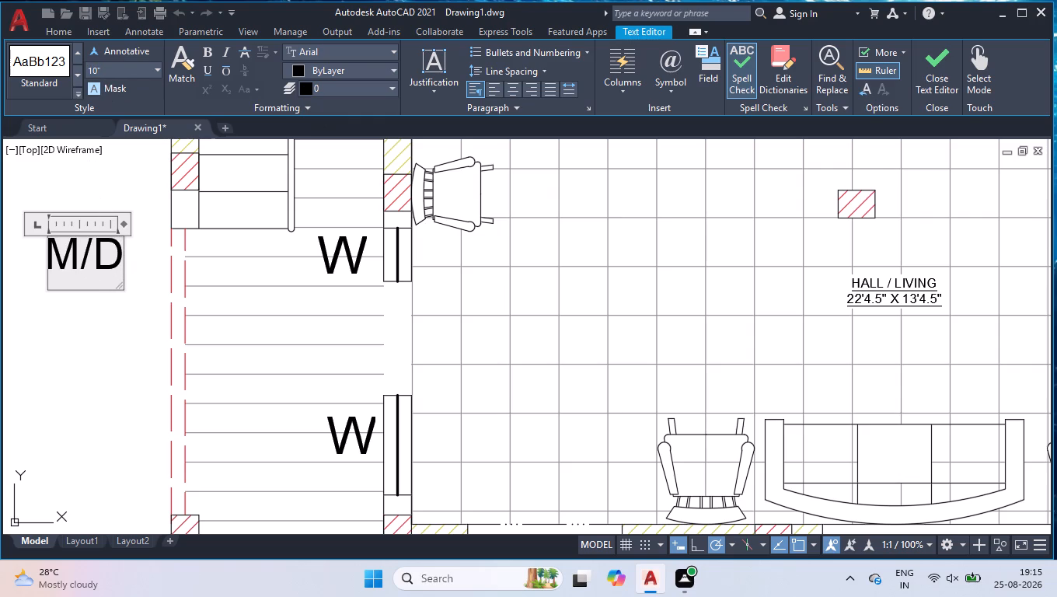
Set the M/D label's text height to 1'.
left_click_drag(110, 250, 3, 192)
left_click(120, 72)
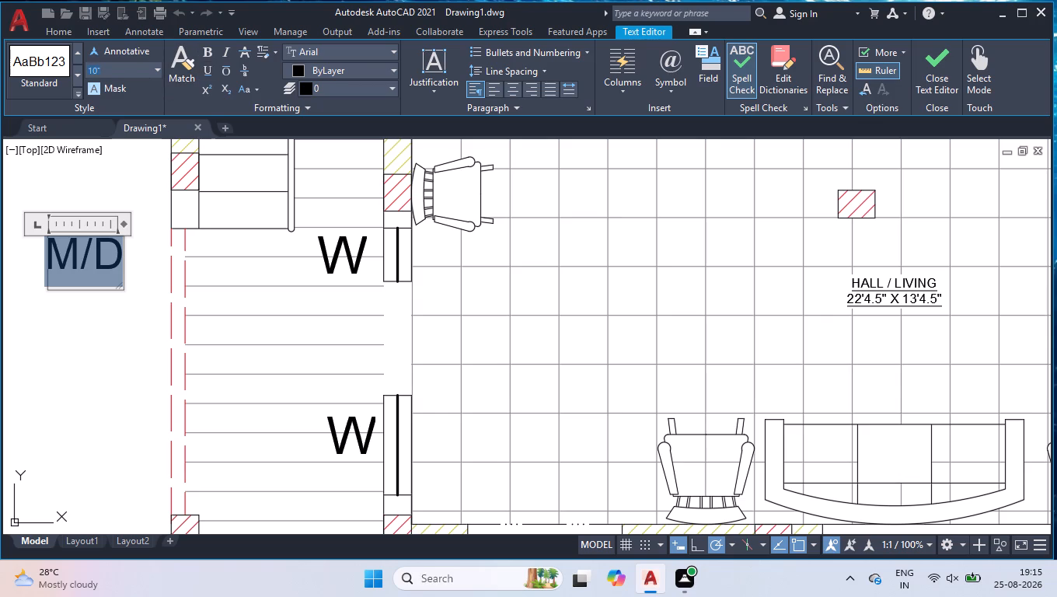
key("1")
key("apostrophe")
key("Return")
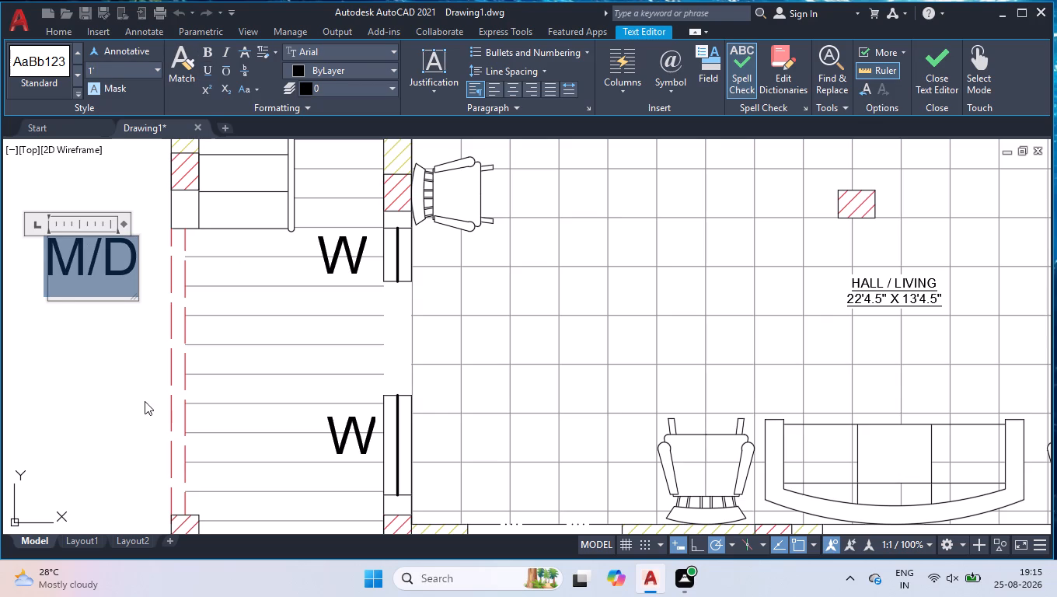
left_click(146, 400)
Finish editing the M/D label and rotate it 90 degrees clockwise so it reads vertically, alongside the hall's side wall.
left_click(89, 215)
left_click(33, 313)
key("r")
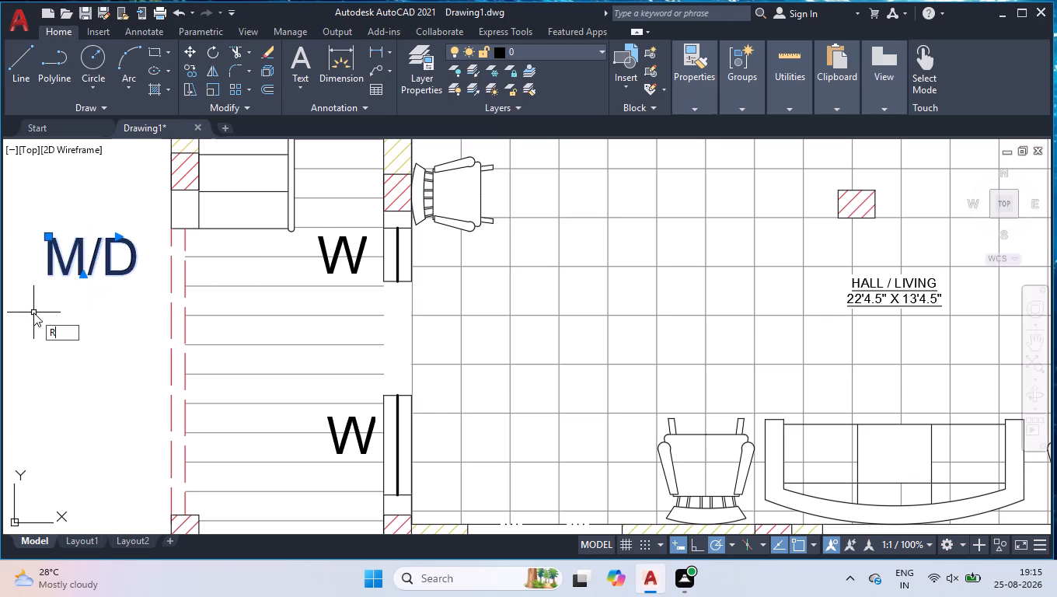
key("Return")
type("RO")
key("Return")
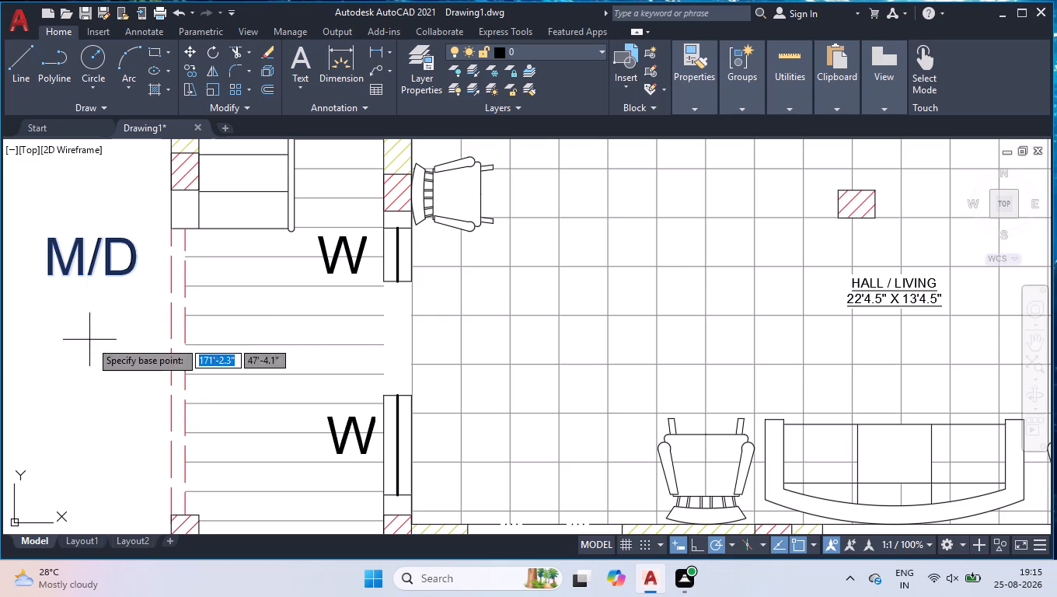
left_click_drag(101, 354, 101, 366)
left_click(98, 424)
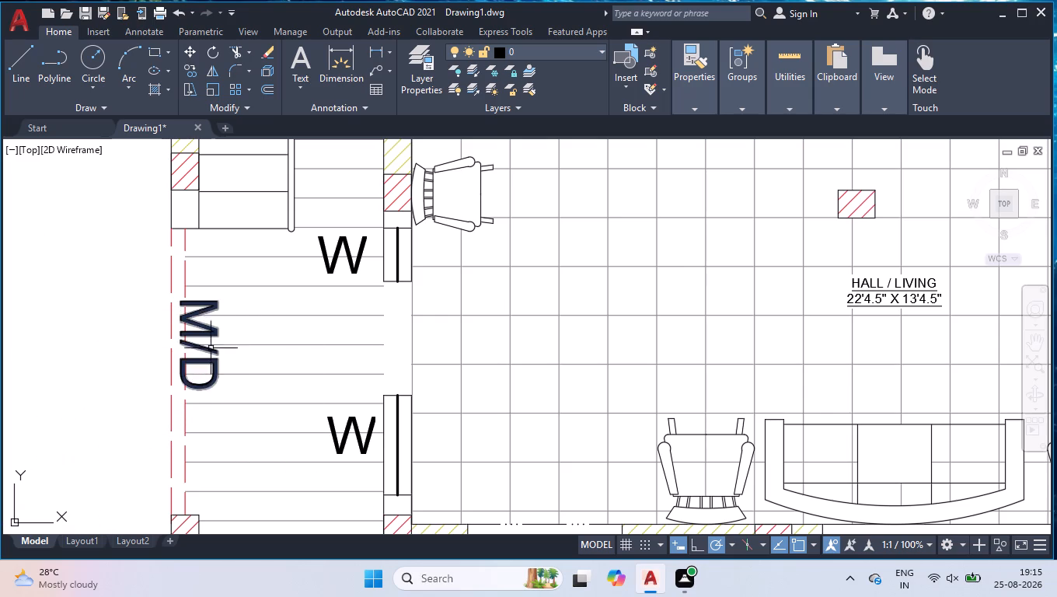
Move the rotated M/D label into the hall's doorway opening between the two W windows.
left_click(209, 327)
left_click(218, 302)
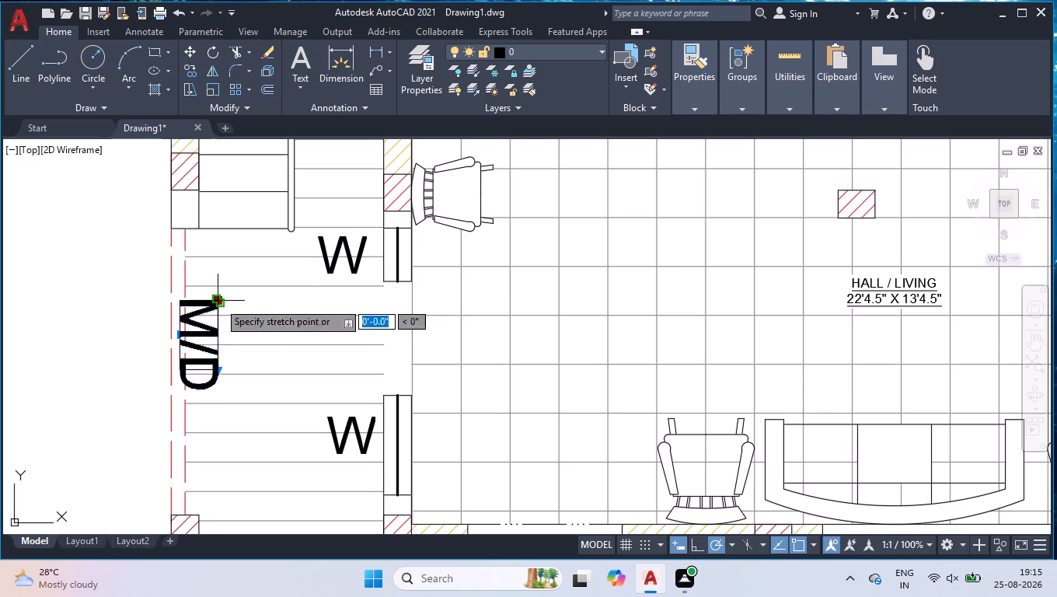
scroll(405, 314, "up", 3)
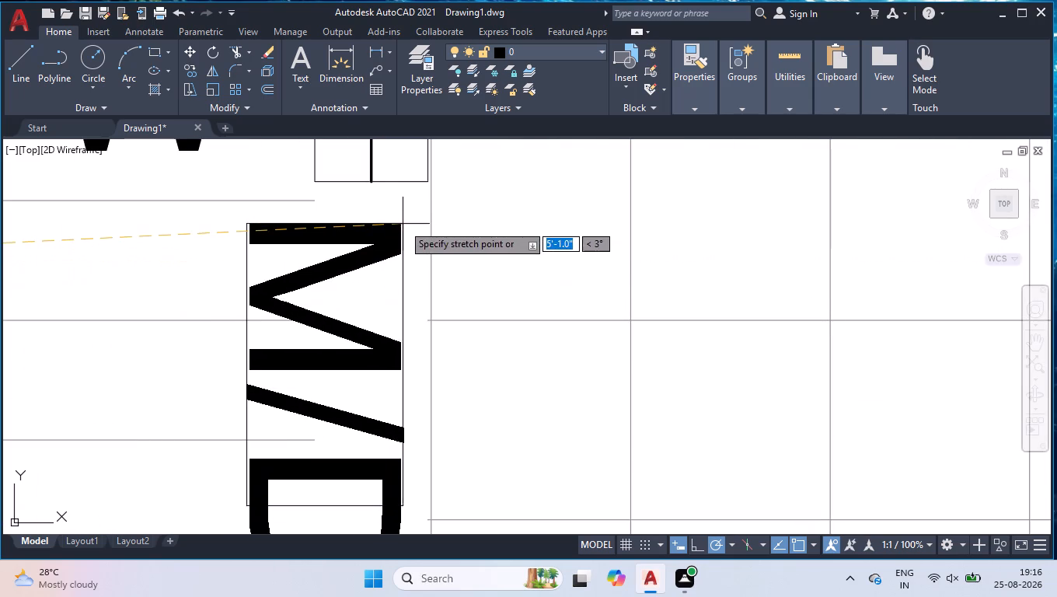
left_click(403, 224)
scroll(452, 267, "down", 3)
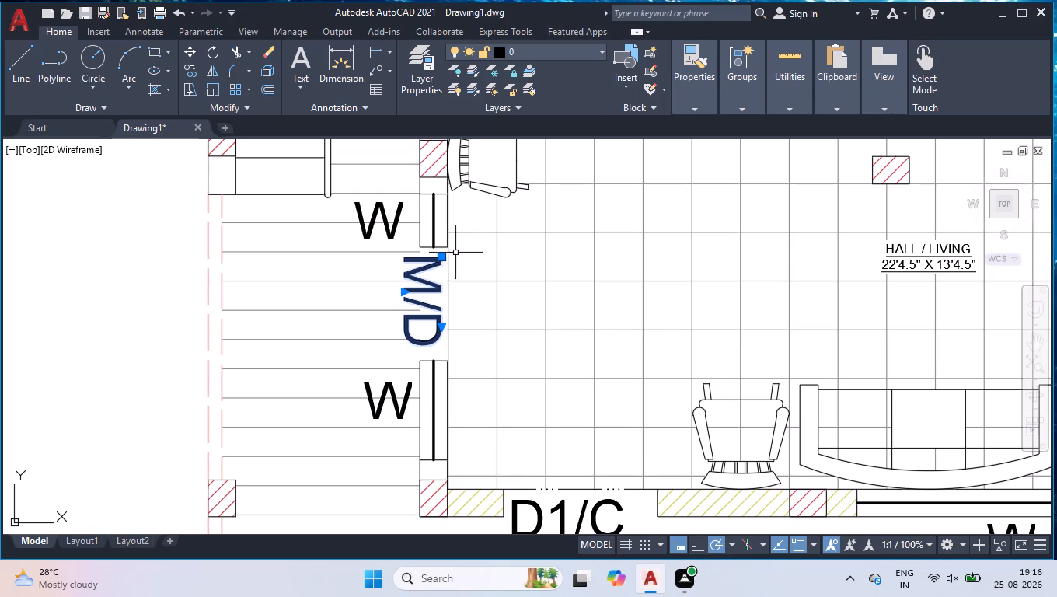
left_click(452, 249, "shift")
left_click(346, 318, "shift")
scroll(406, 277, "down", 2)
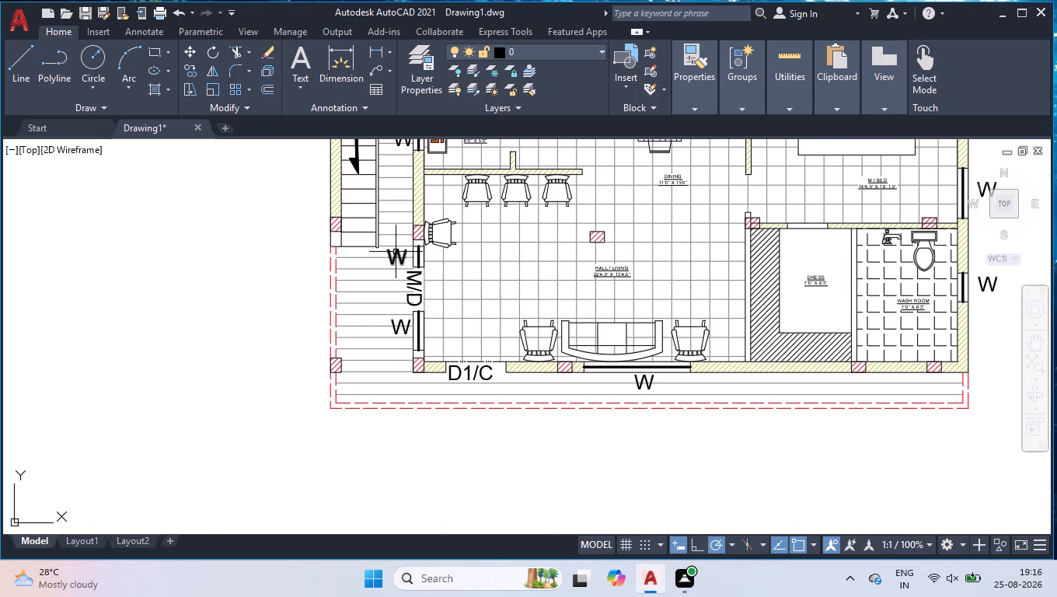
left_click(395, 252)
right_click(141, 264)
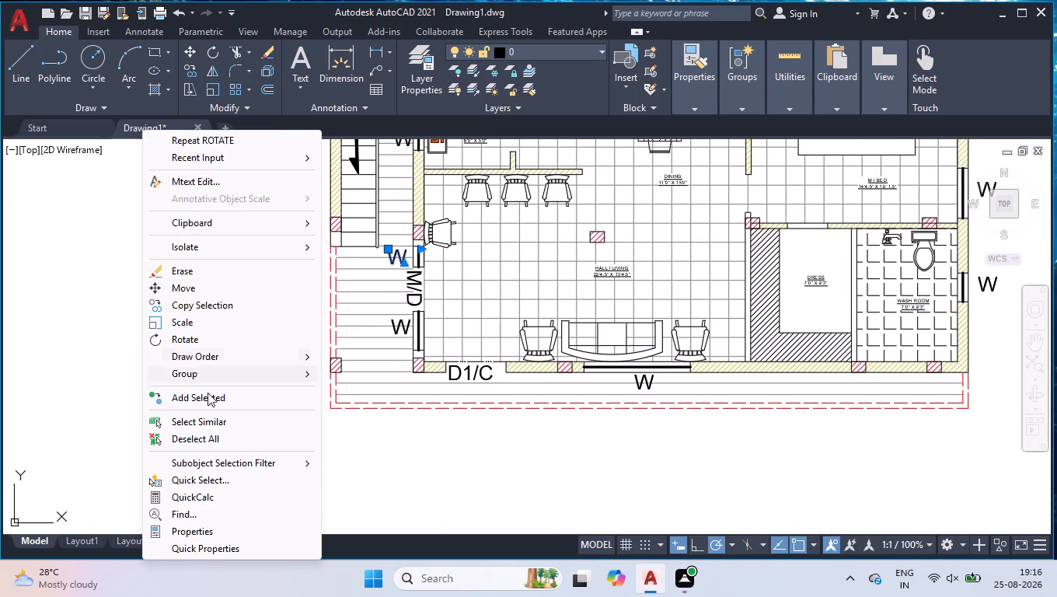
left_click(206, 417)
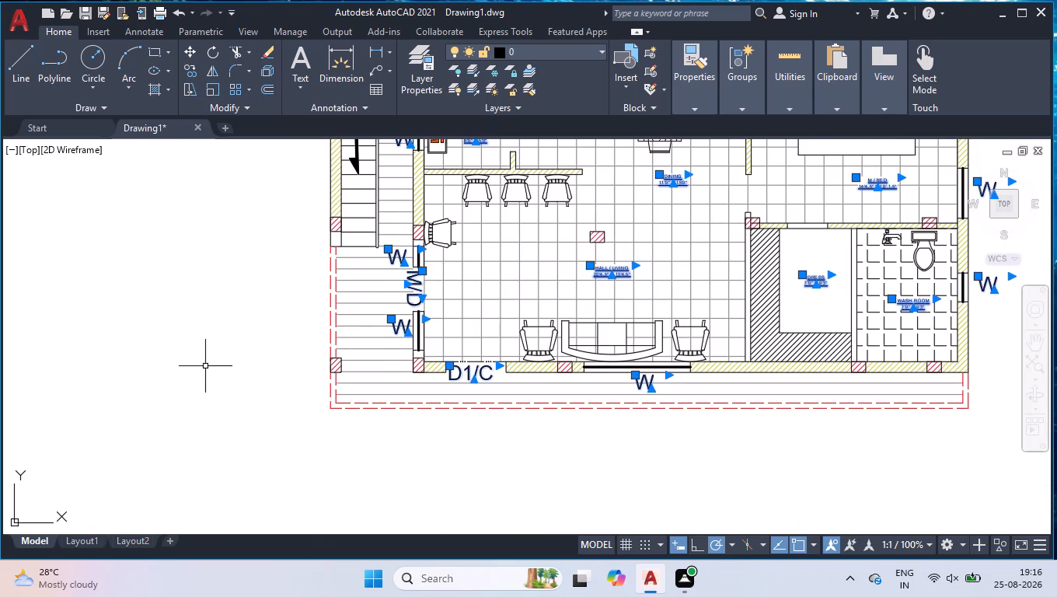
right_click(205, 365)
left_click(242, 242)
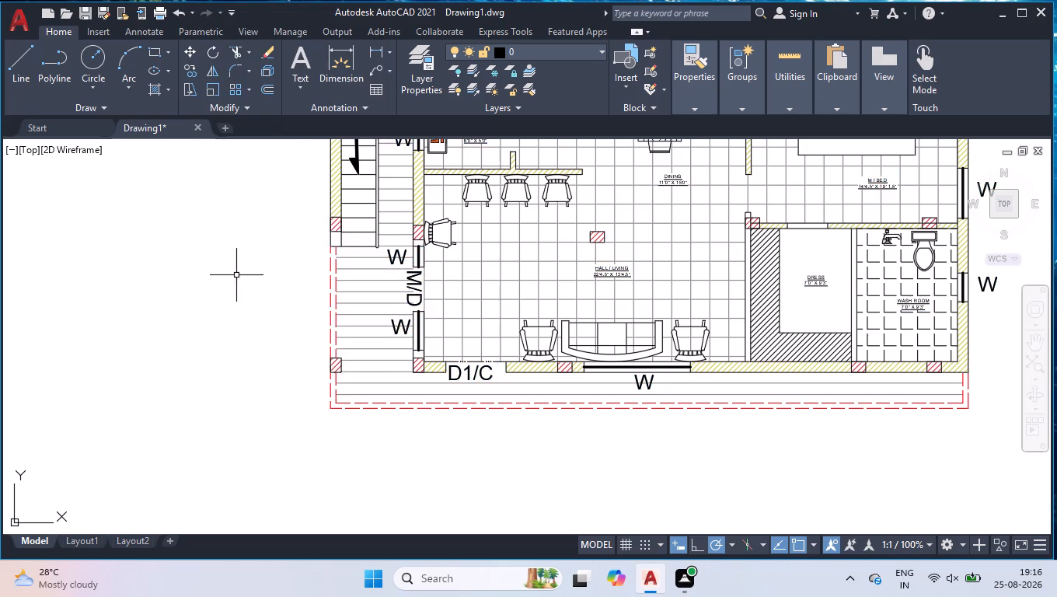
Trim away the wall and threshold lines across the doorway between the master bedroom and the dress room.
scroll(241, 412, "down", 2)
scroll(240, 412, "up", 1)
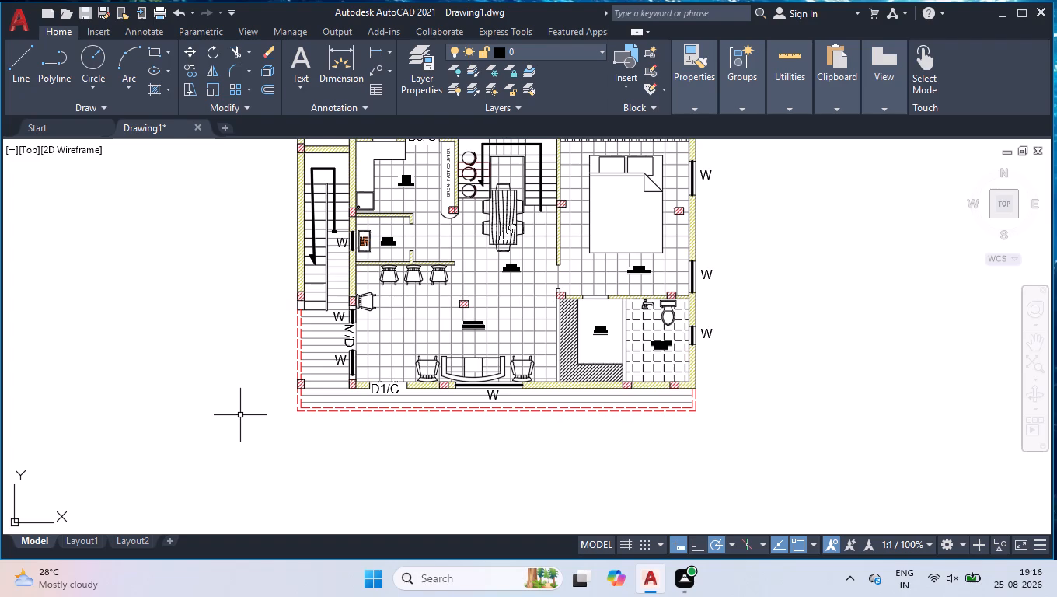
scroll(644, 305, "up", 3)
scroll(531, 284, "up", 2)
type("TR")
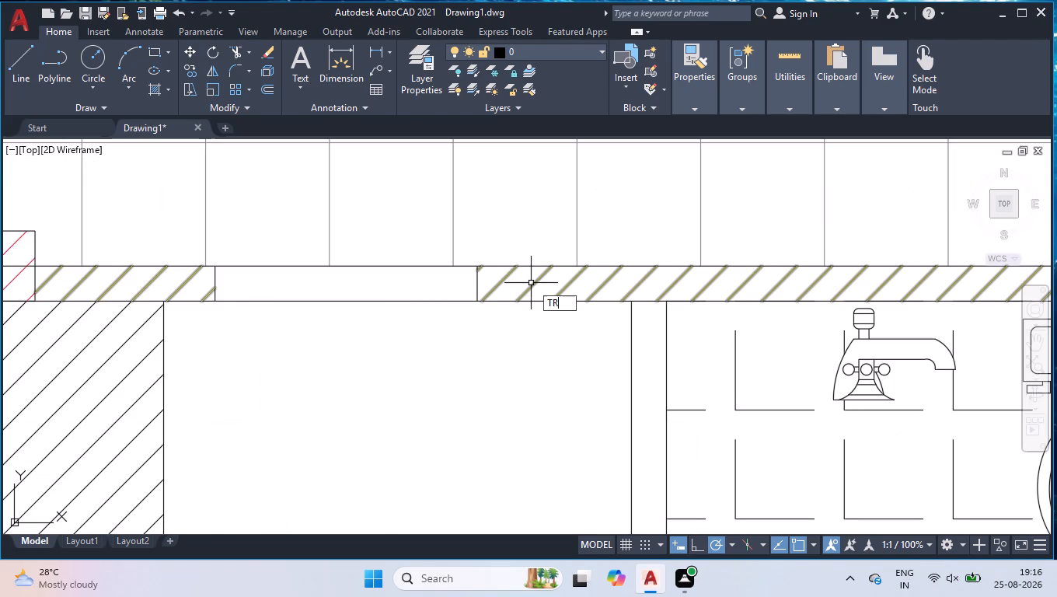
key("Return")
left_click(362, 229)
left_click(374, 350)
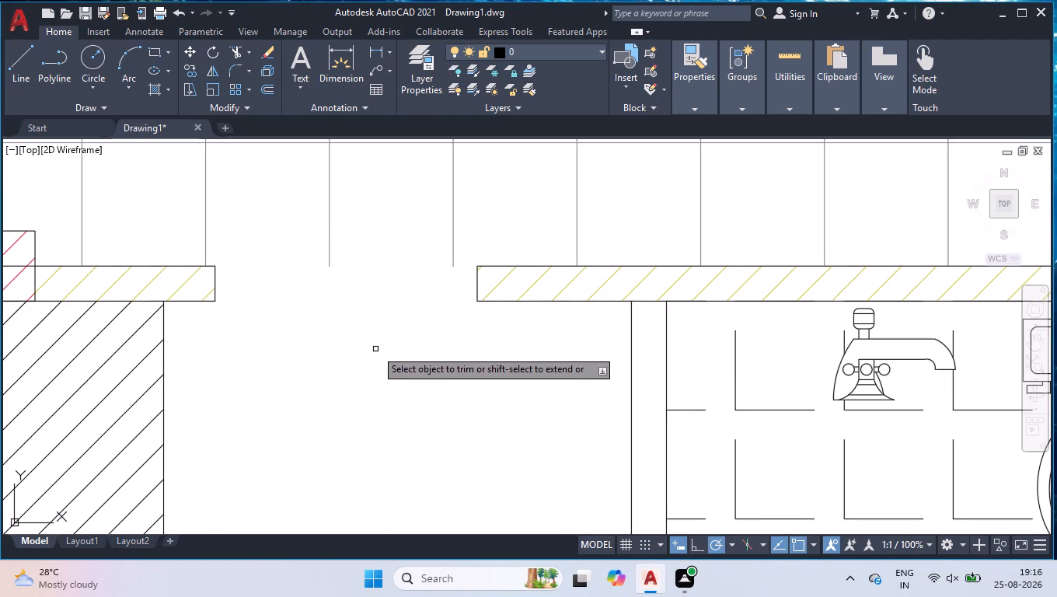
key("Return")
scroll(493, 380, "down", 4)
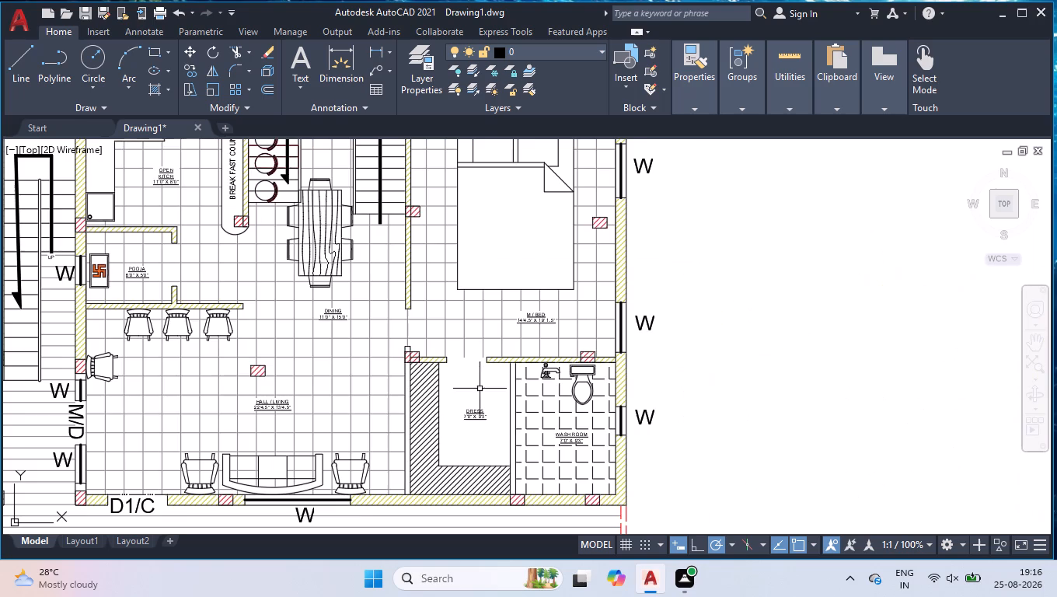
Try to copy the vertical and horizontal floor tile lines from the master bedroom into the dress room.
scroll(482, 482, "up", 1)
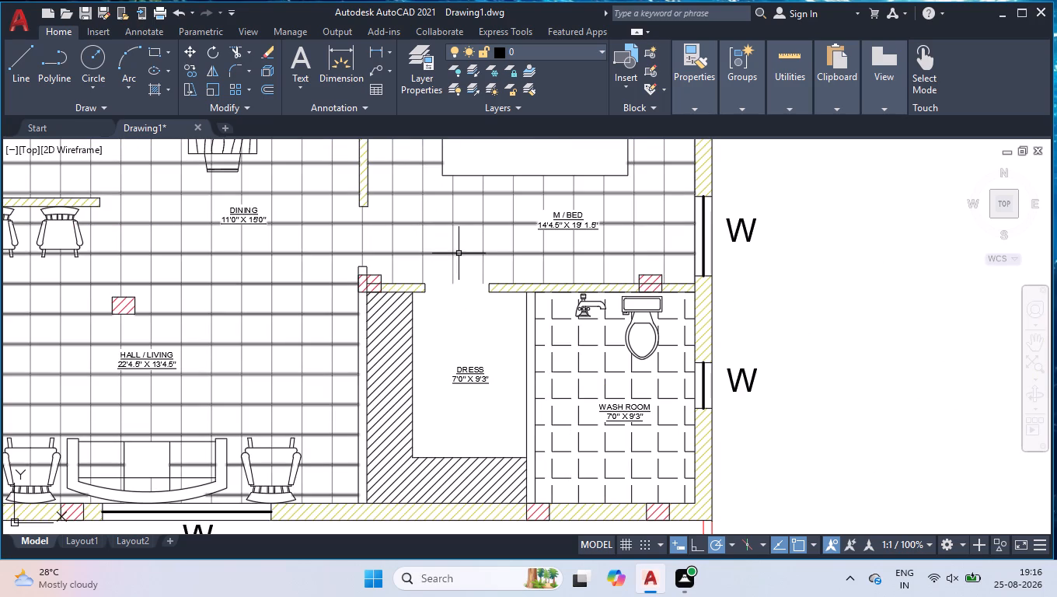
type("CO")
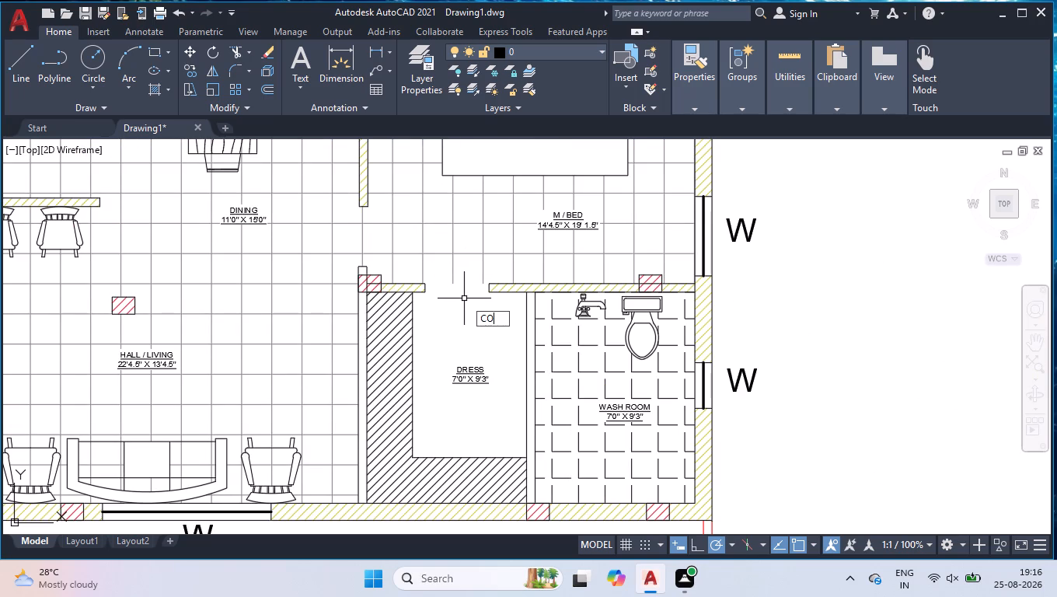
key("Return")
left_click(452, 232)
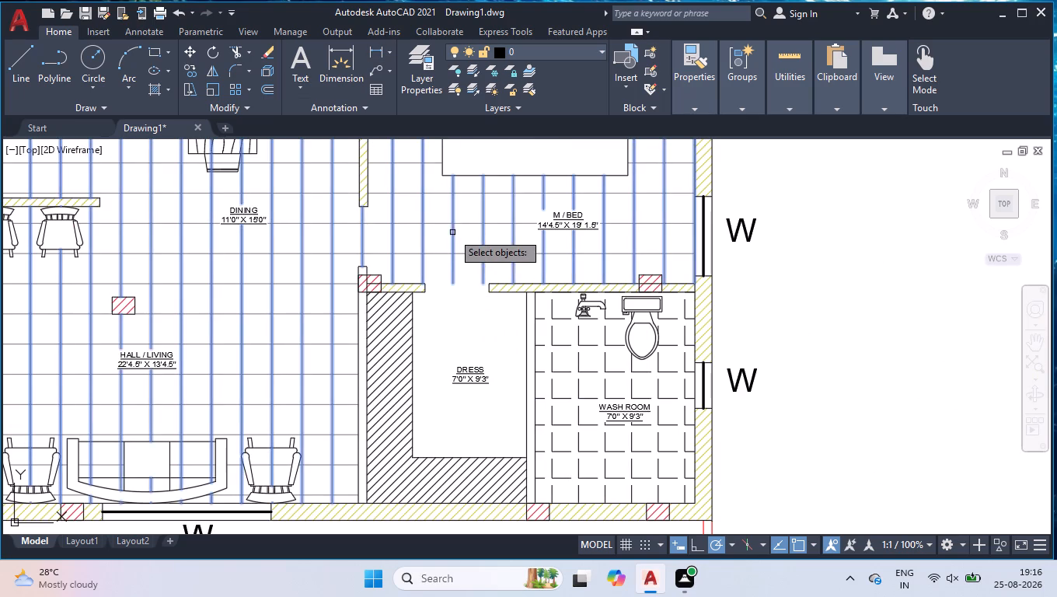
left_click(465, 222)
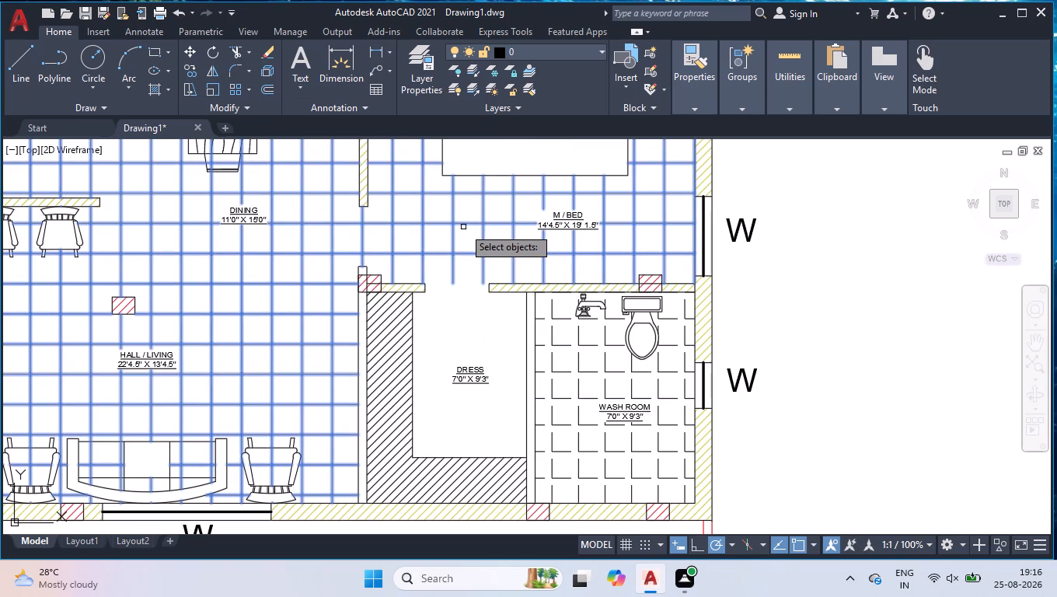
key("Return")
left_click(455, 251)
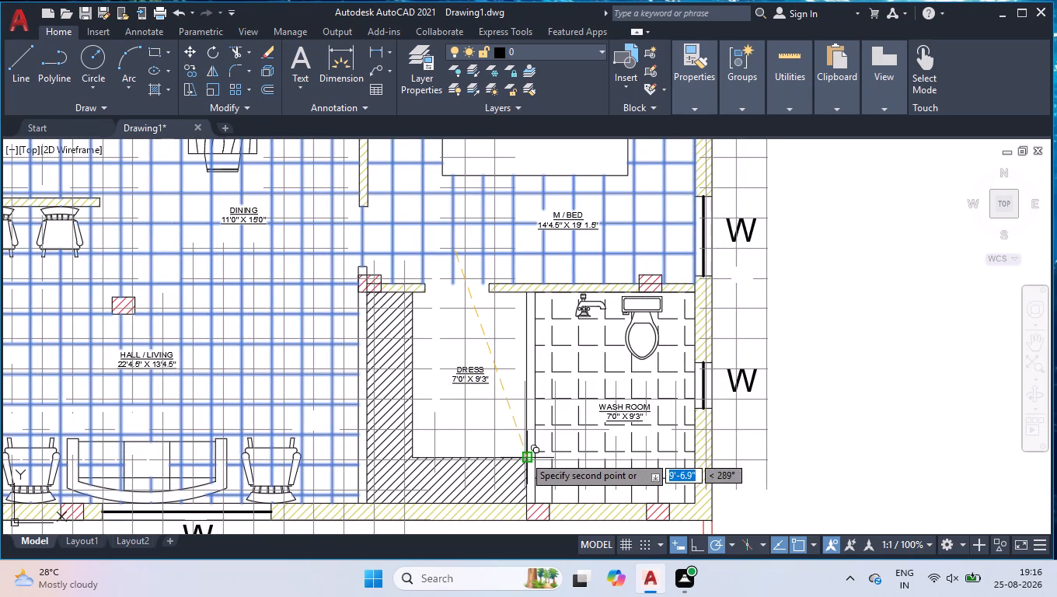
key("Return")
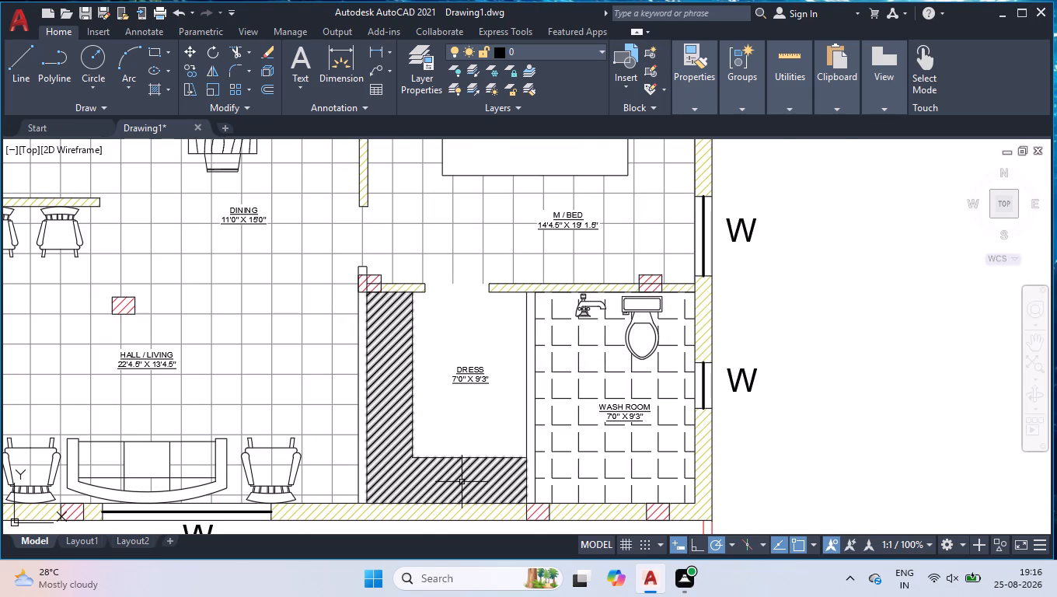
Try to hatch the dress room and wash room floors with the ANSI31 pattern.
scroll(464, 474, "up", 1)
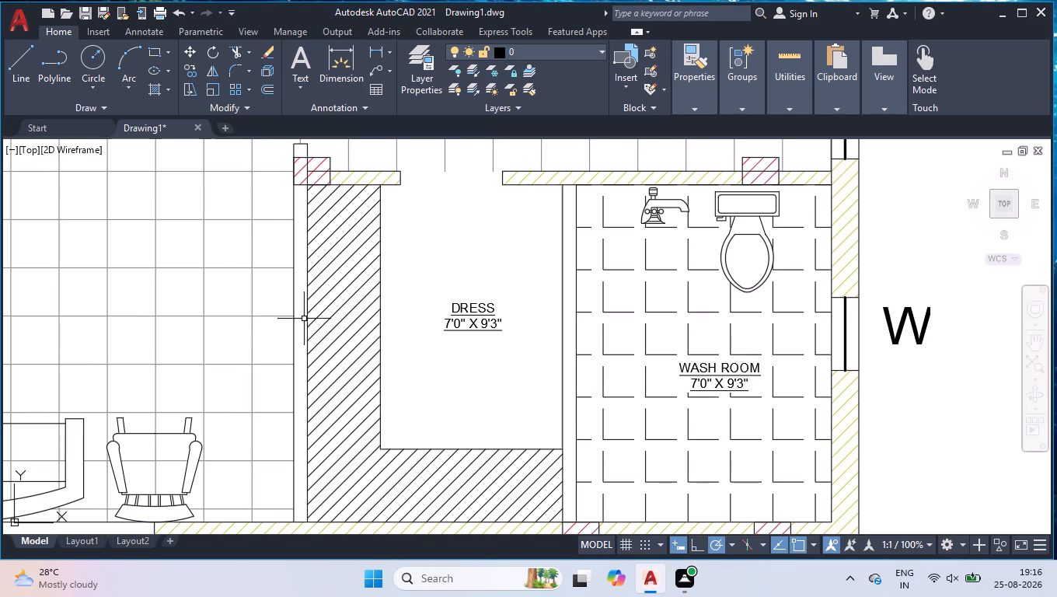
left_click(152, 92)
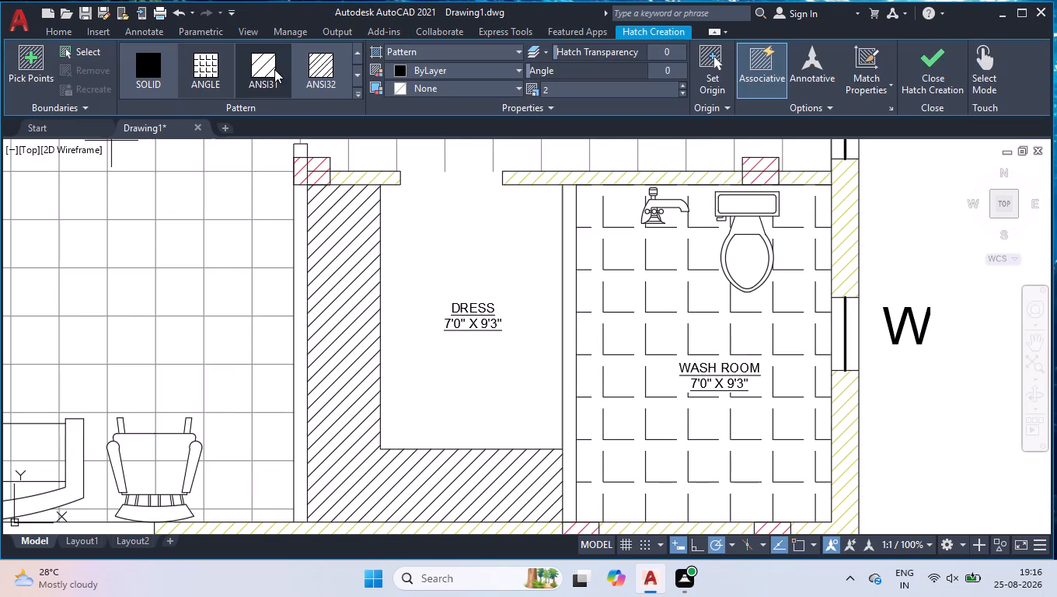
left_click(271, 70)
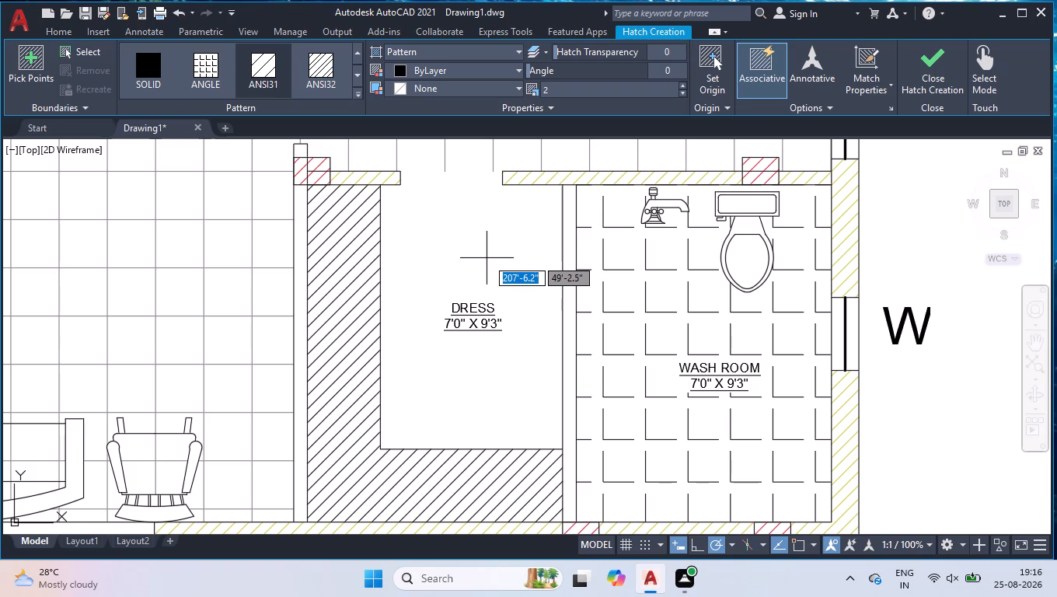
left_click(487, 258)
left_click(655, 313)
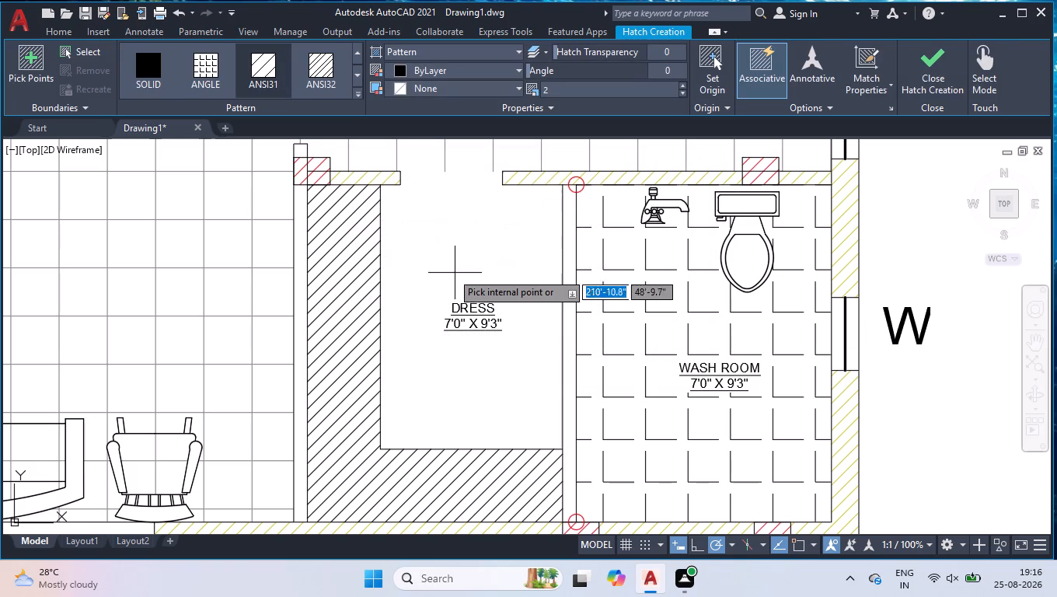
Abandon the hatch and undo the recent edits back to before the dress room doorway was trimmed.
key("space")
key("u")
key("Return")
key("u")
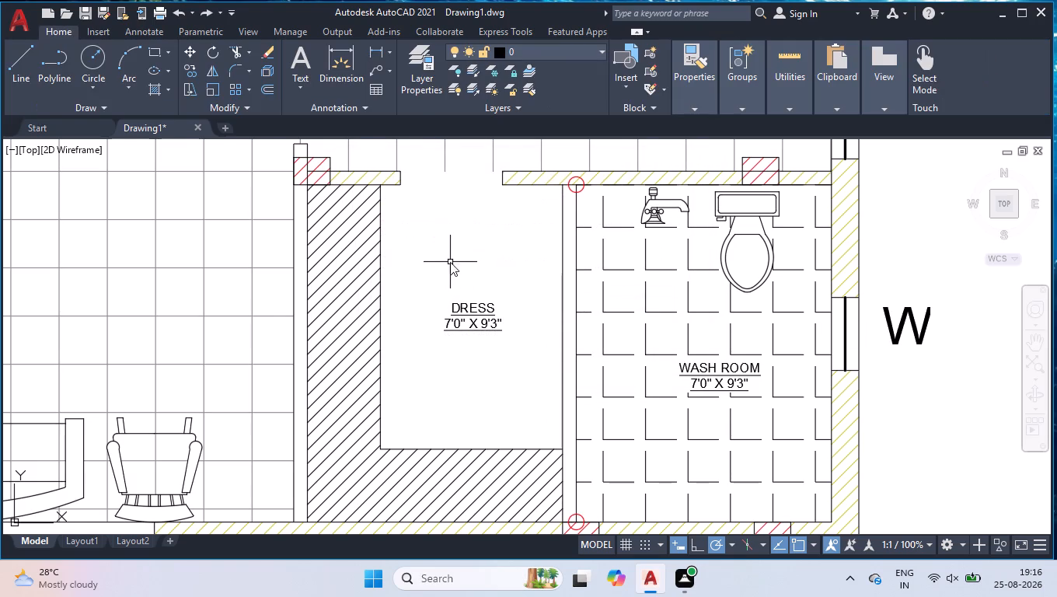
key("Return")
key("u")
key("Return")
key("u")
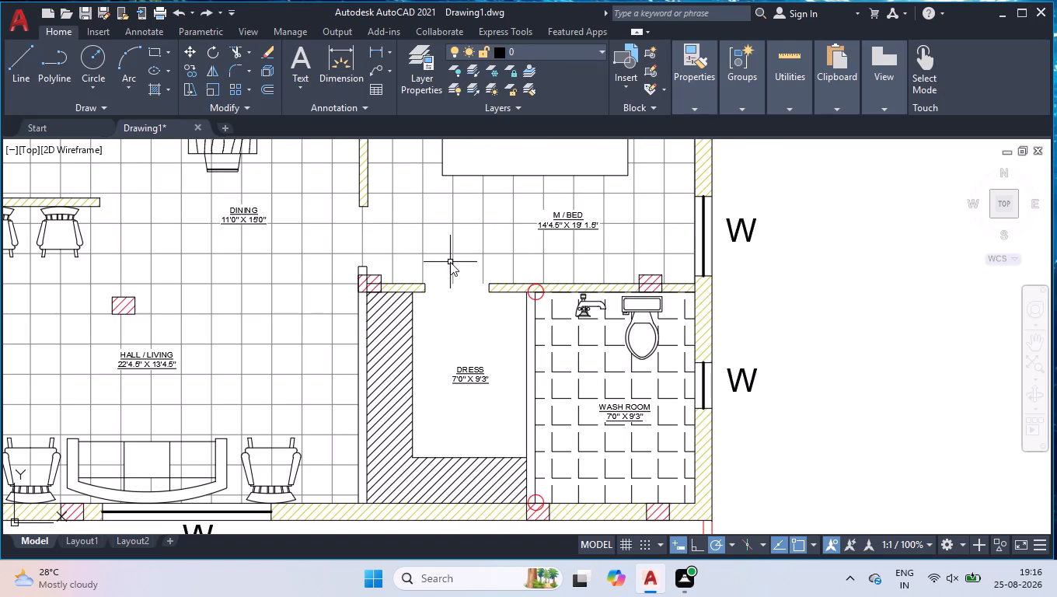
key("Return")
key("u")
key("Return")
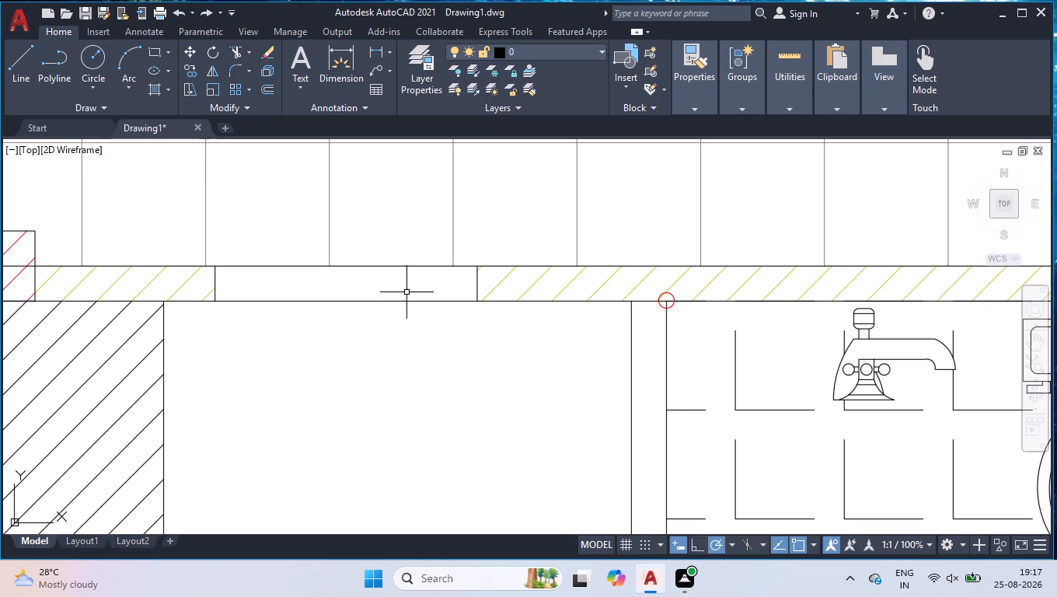
Hatch the dress room floor with the ANSI31 pattern at angle 45 and scale 5.
scroll(374, 193, "down", 2)
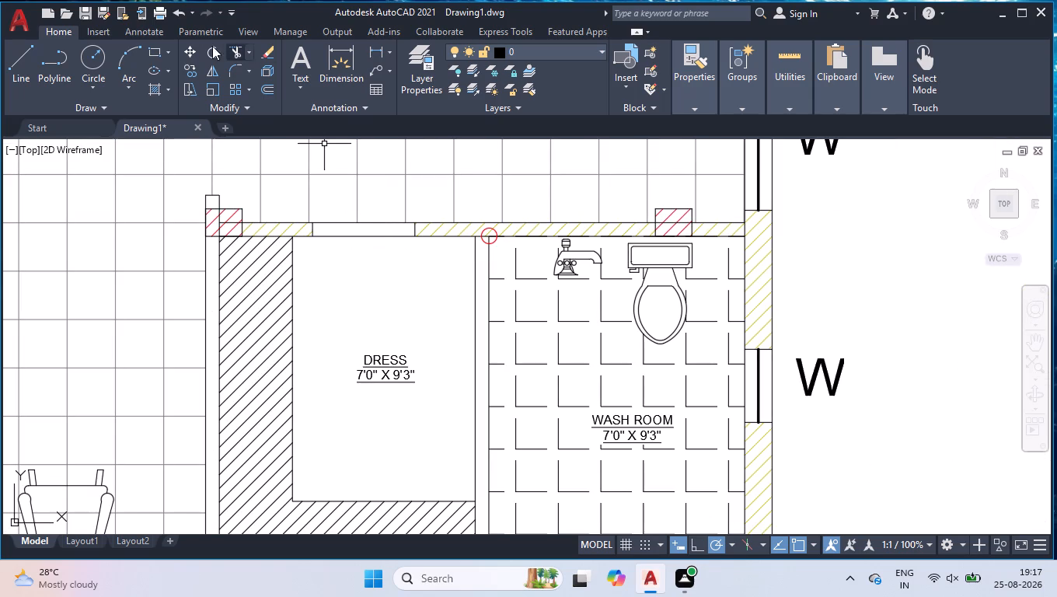
left_click(150, 85)
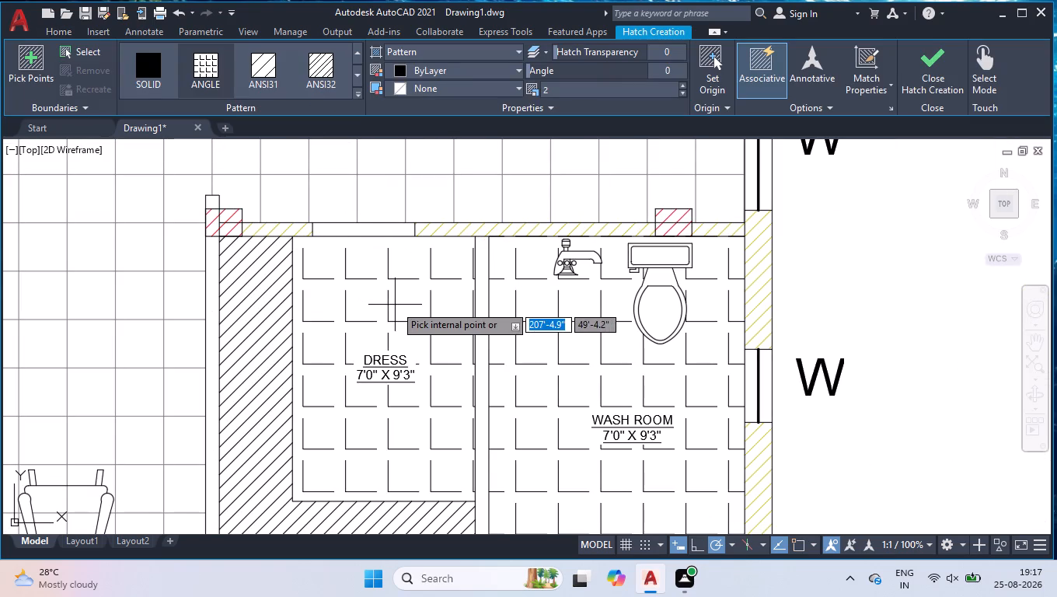
left_click(281, 65)
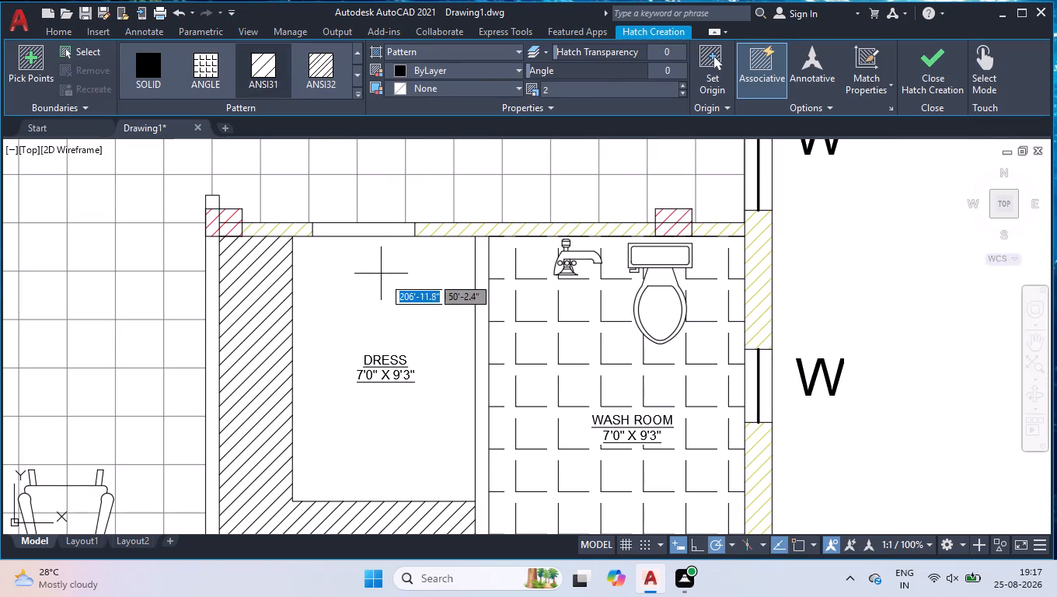
left_click(393, 294)
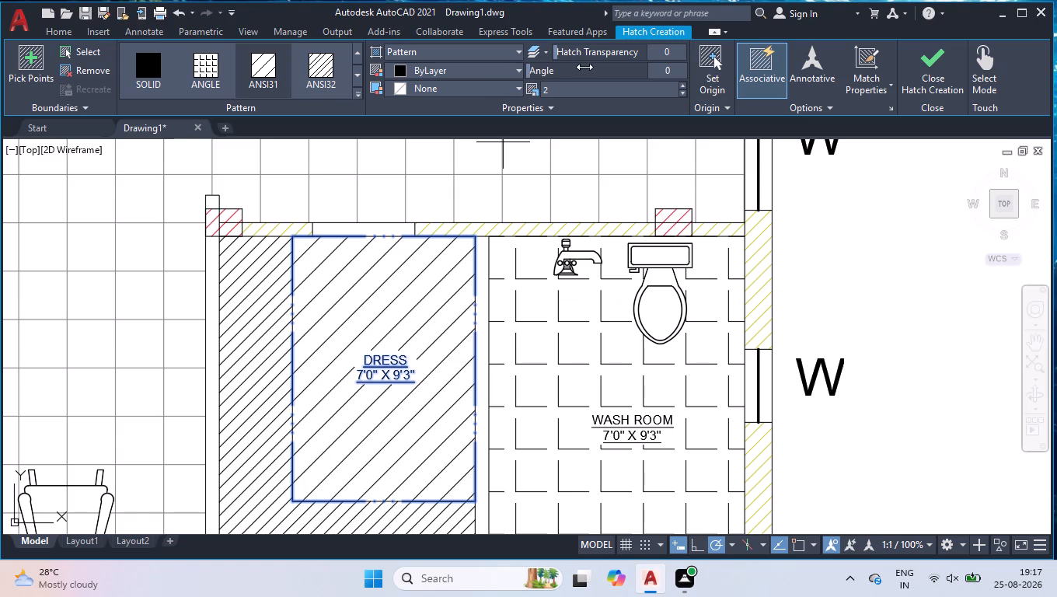
left_click_drag(563, 72, 587, 73)
left_click(577, 92)
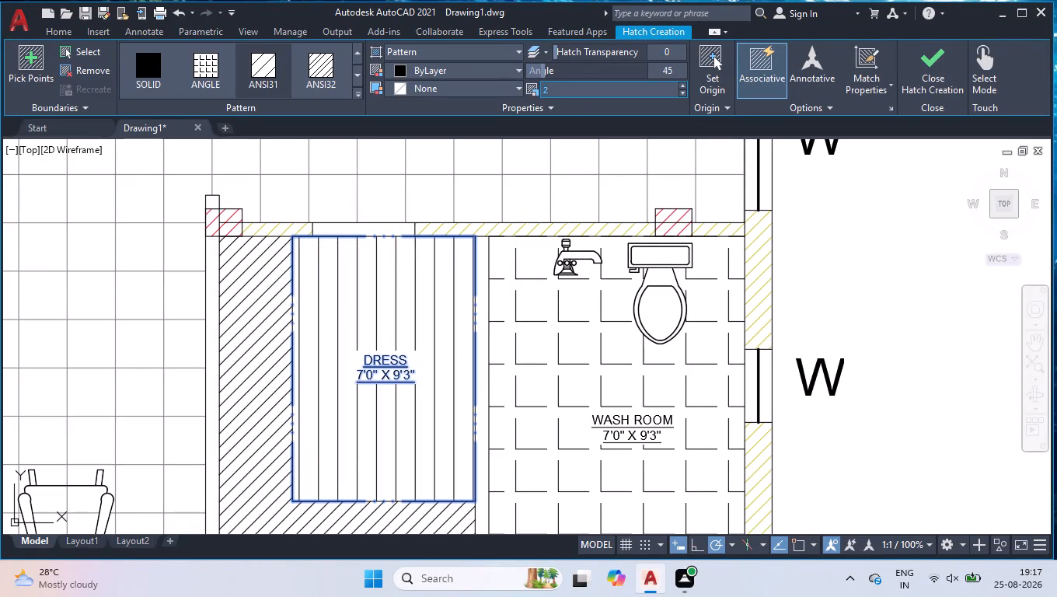
key("3")
key("Return")
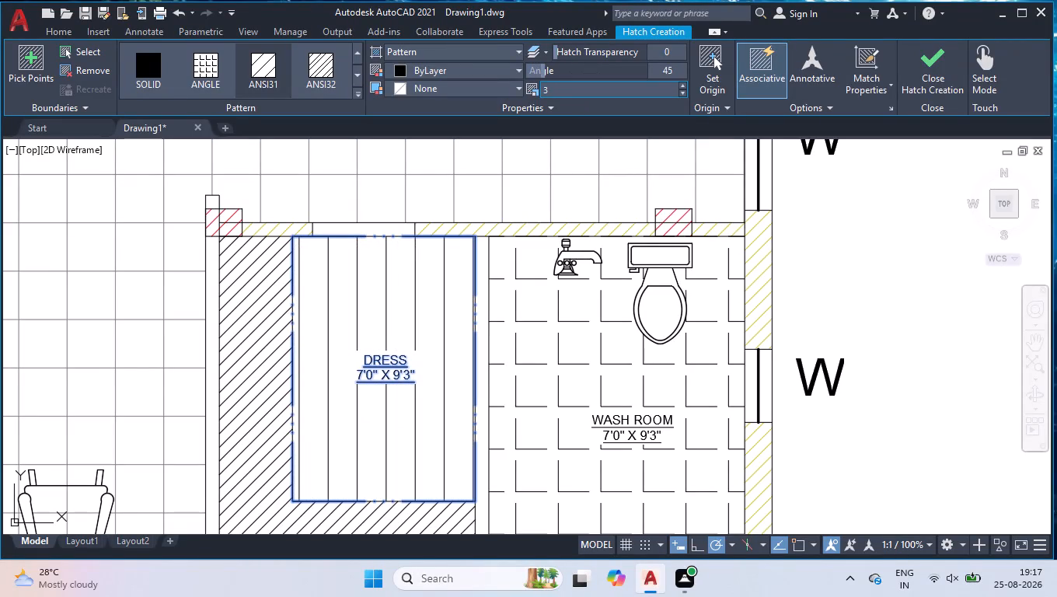
left_click(574, 92)
key("5")
key("Return")
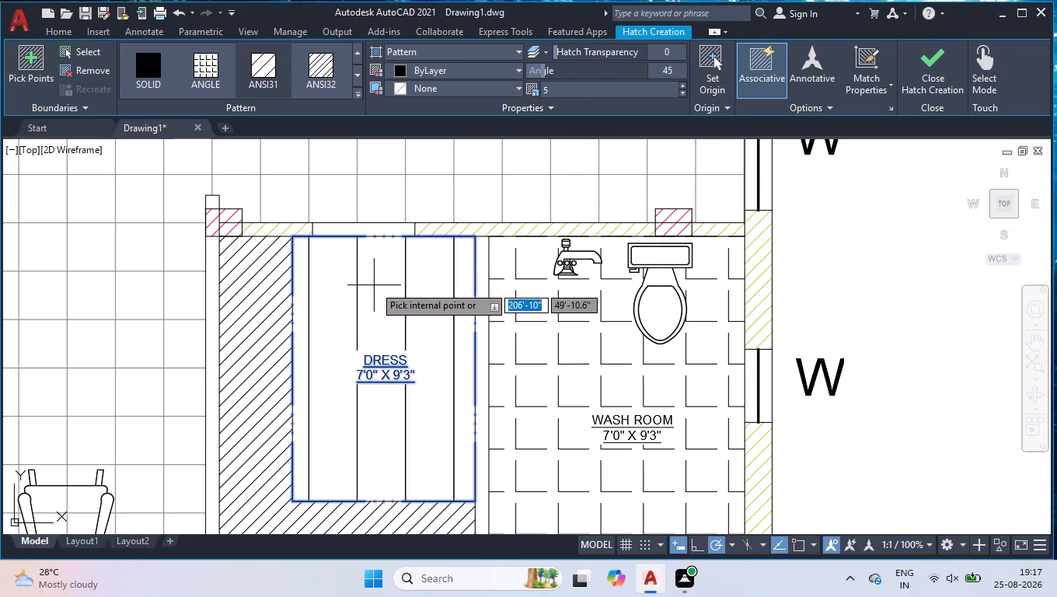
key("space")
key("space")
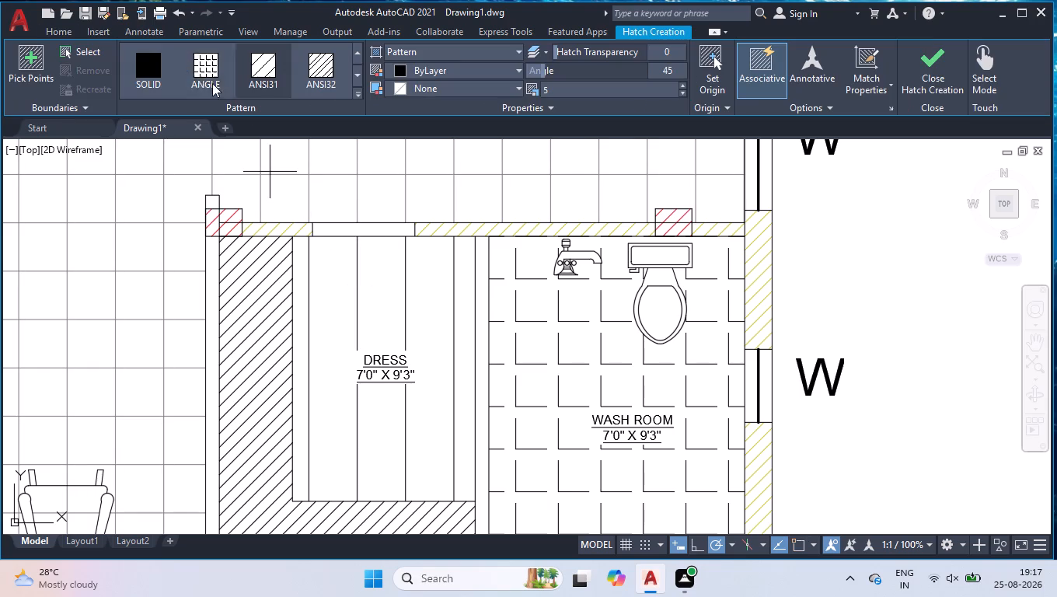
Overlay a second ANSI31 hatch on the dress room floor at angle 135 and scale 5 to form square tiles.
left_click(372, 293)
left_click_drag(563, 72, 598, 74)
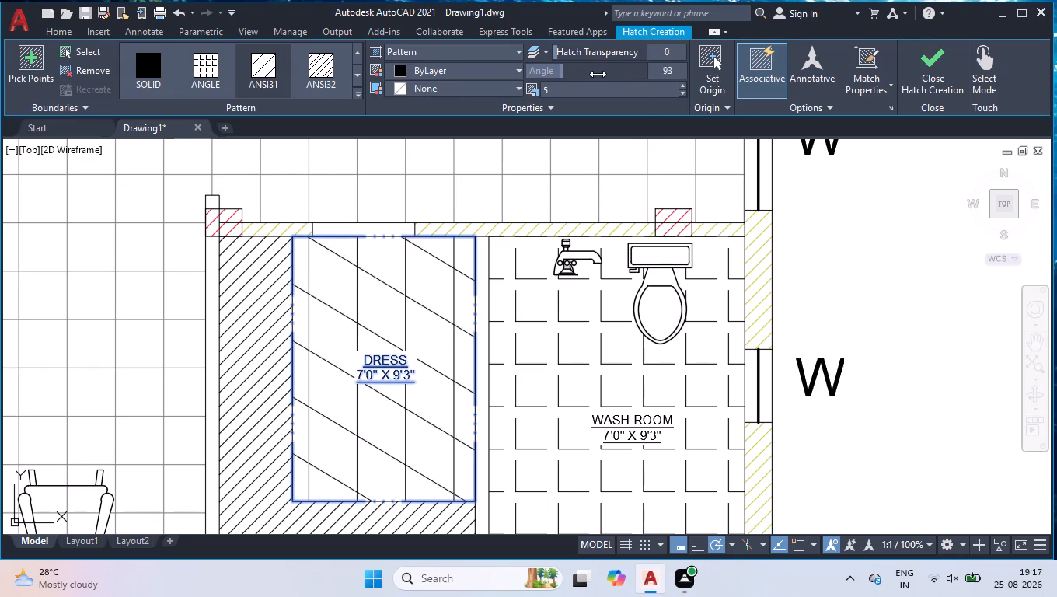
left_click_drag(598, 74, 608, 72)
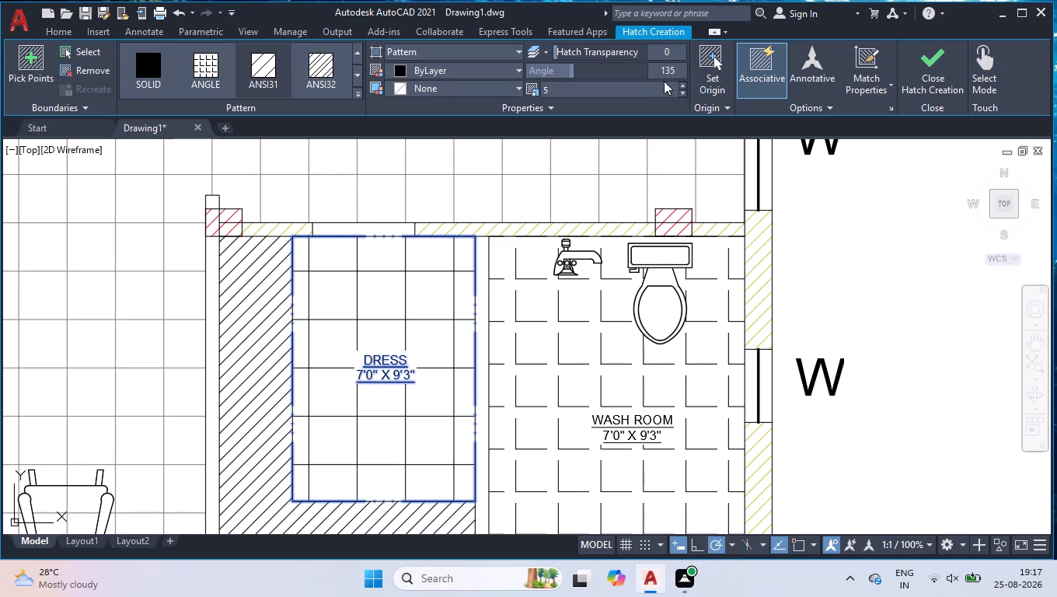
key("Return")
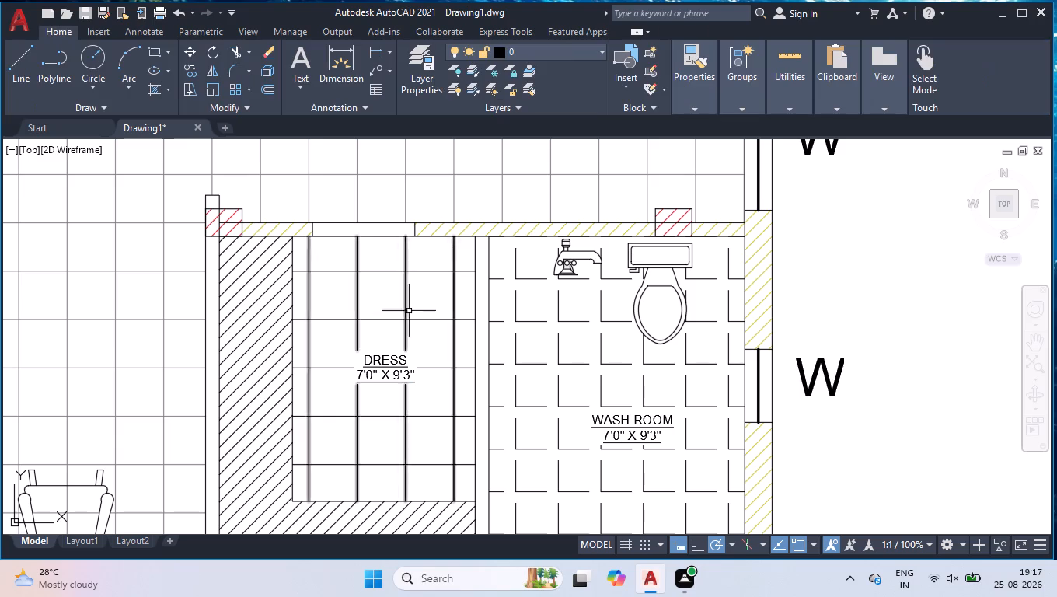
Change the colour of both dress room floor hatches to the grey index colour.
left_click(434, 294)
left_click(354, 331)
double_click(413, 75)
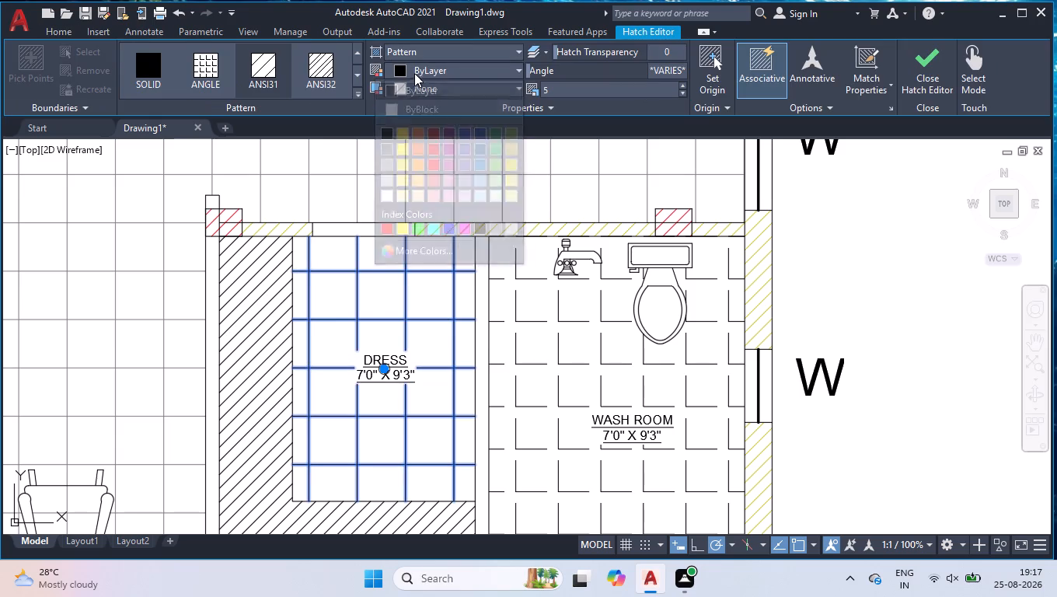
left_click(417, 68)
left_click(498, 231)
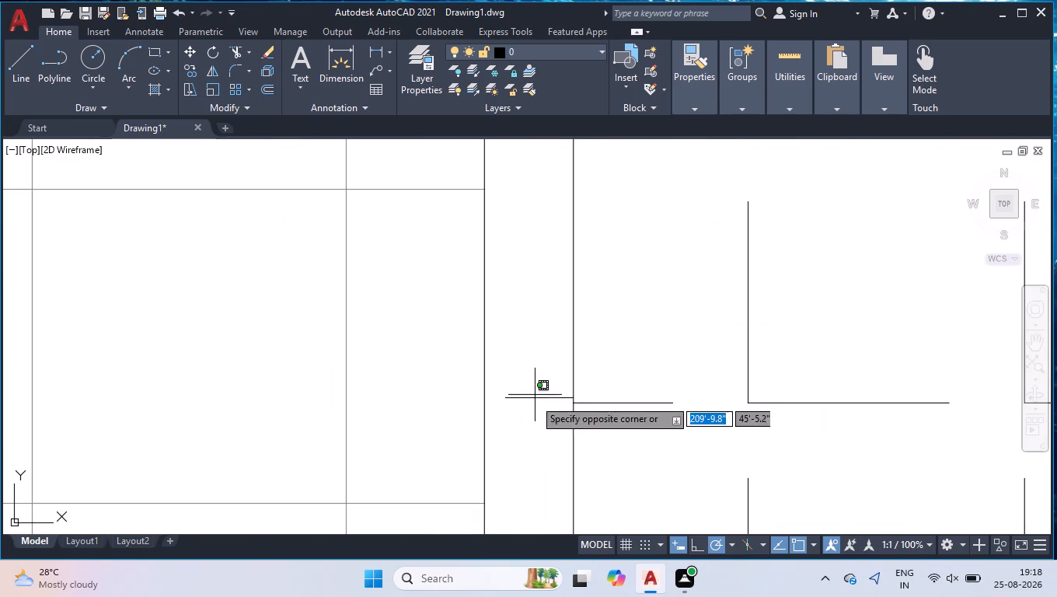
Stretch the short jamb line in the dress and wash room partition to meet the wall face on the dress room side.
left_click(531, 403)
left_click(508, 397)
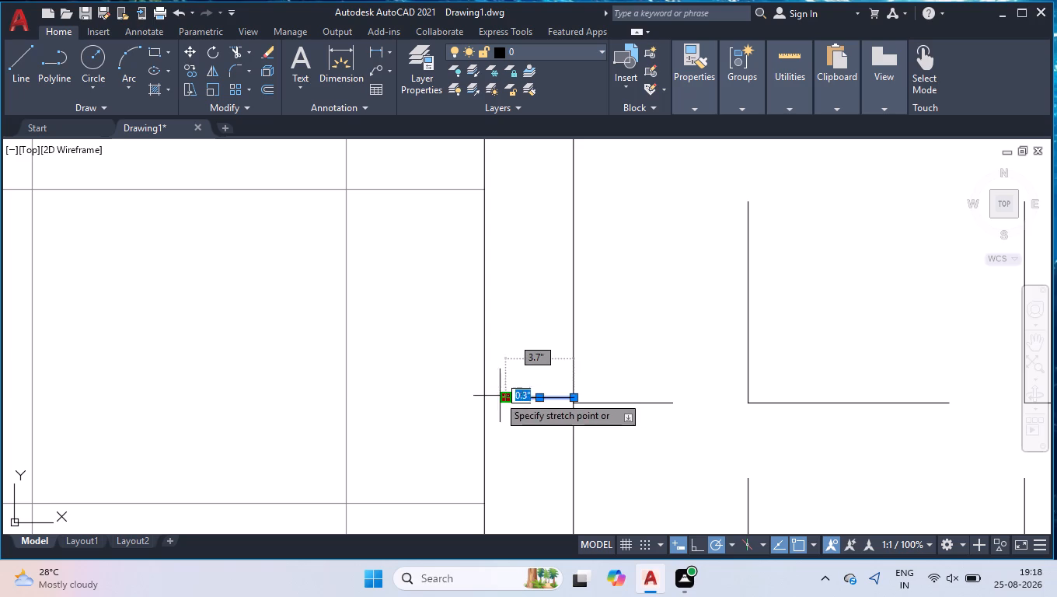
left_click(486, 400)
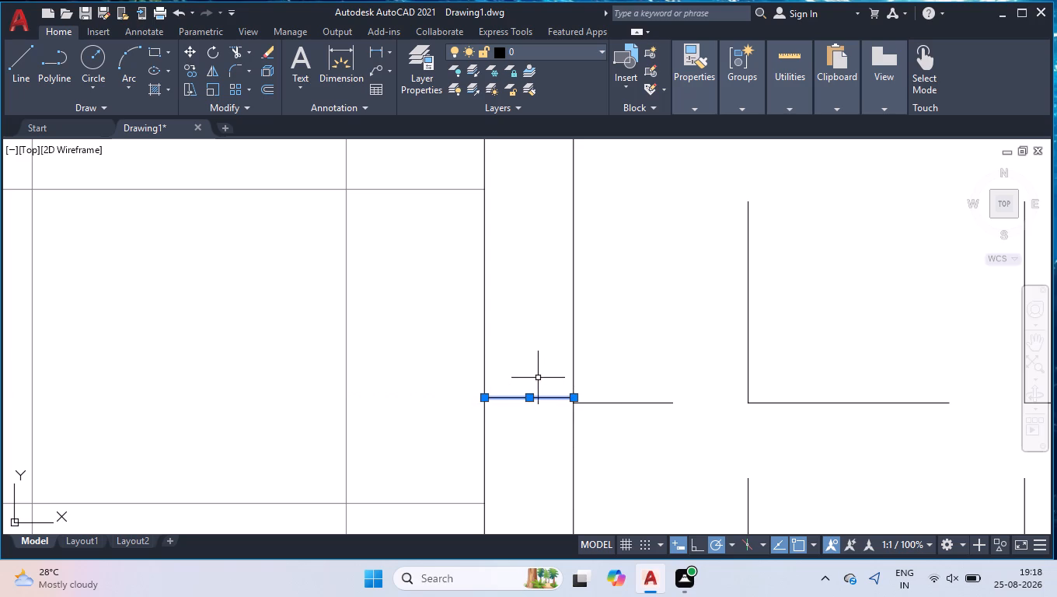
left_click(543, 375, "shift")
left_click(528, 423, "shift")
Hatch the partition wall segments on both sides of the wash room doorway with ANSI31 in colour 153,155,55.
scroll(564, 380, "down", 3)
scroll(665, 334, "down", 1)
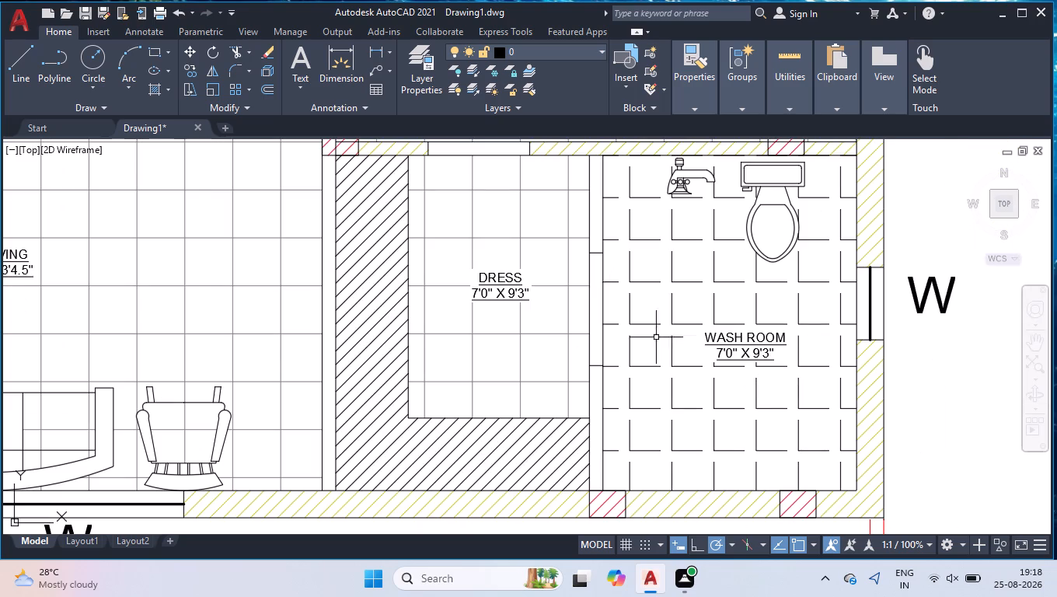
left_click(152, 89)
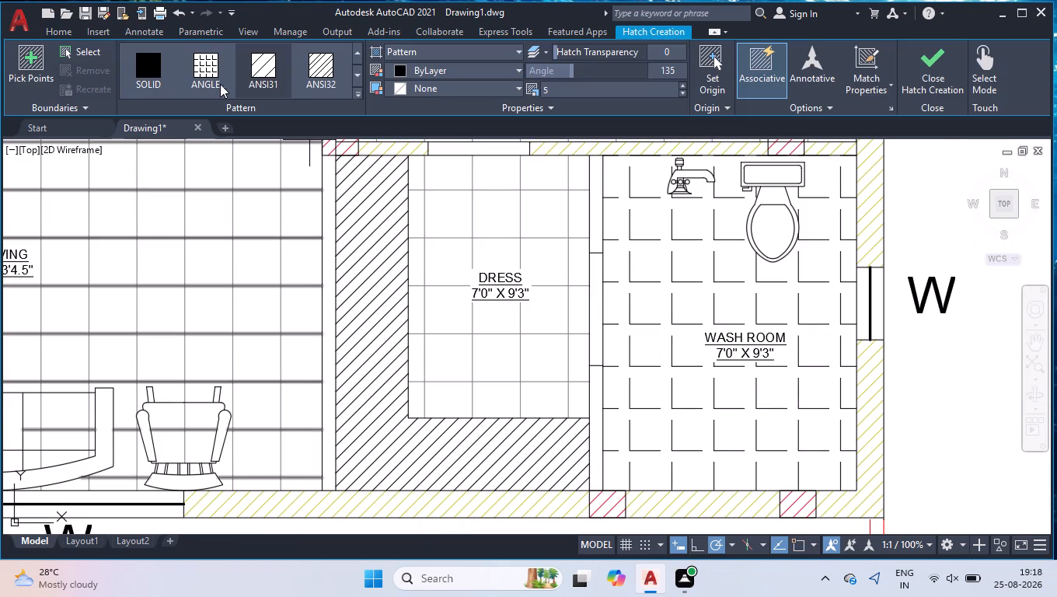
left_click(424, 73)
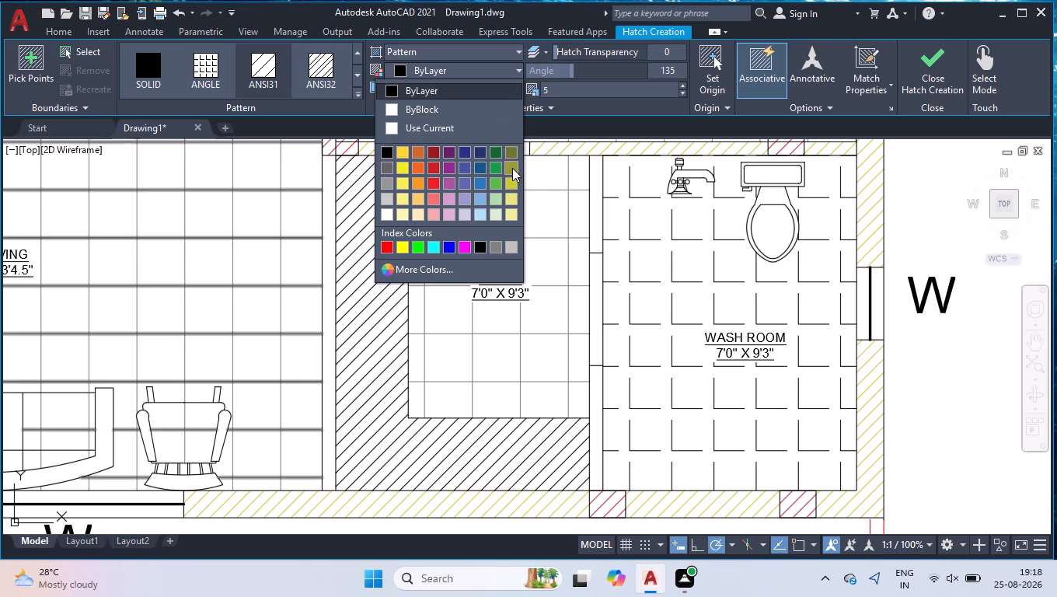
left_click(512, 168)
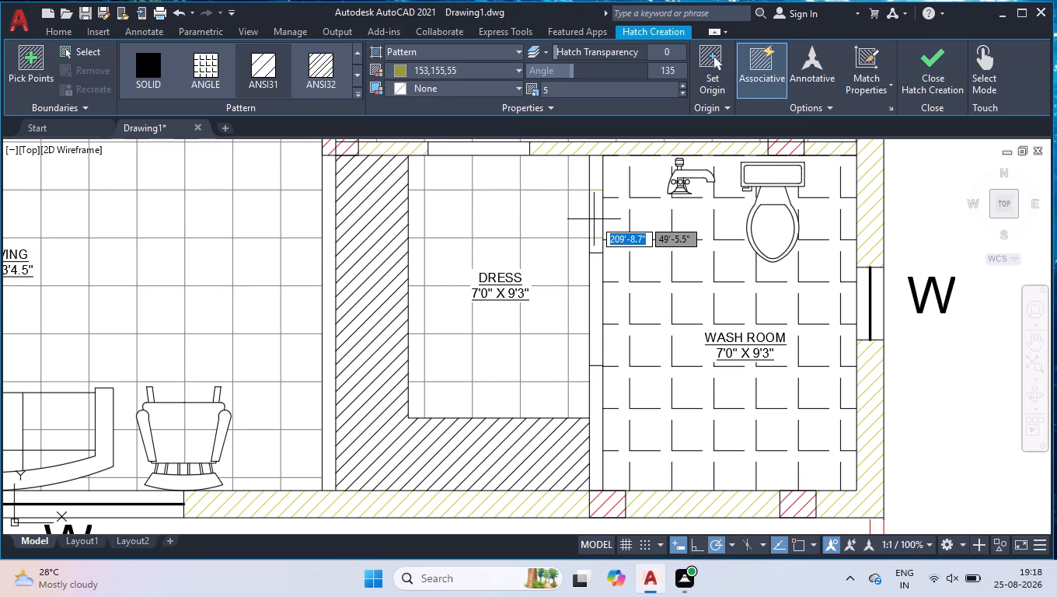
left_click(598, 217)
left_click(598, 412)
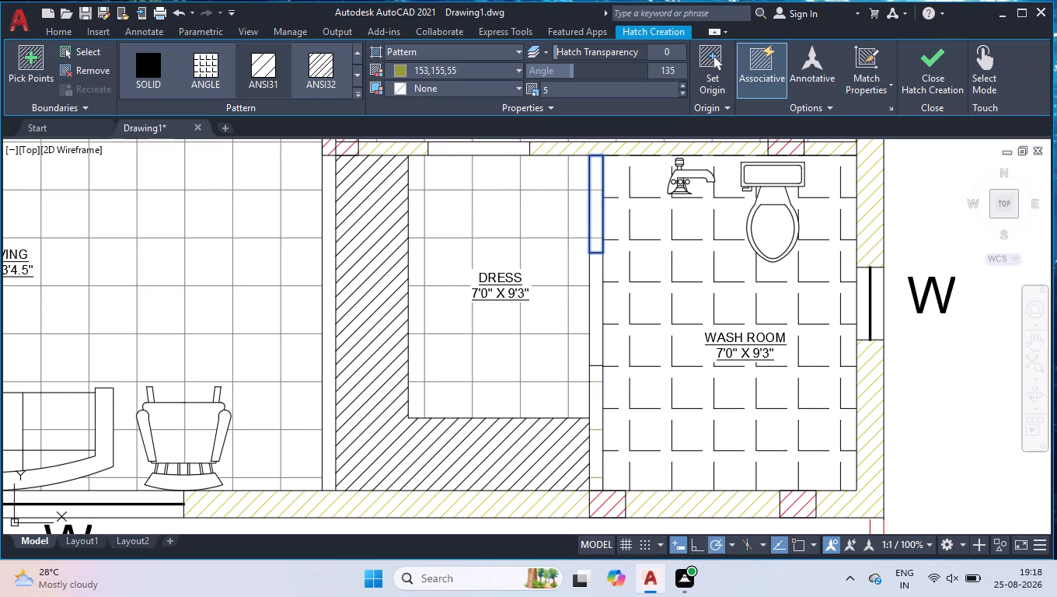
Set the partition wall hatch to angle 0 and scale 0.6, and finish the hatch.
left_click_drag(600, 77, 576, 79)
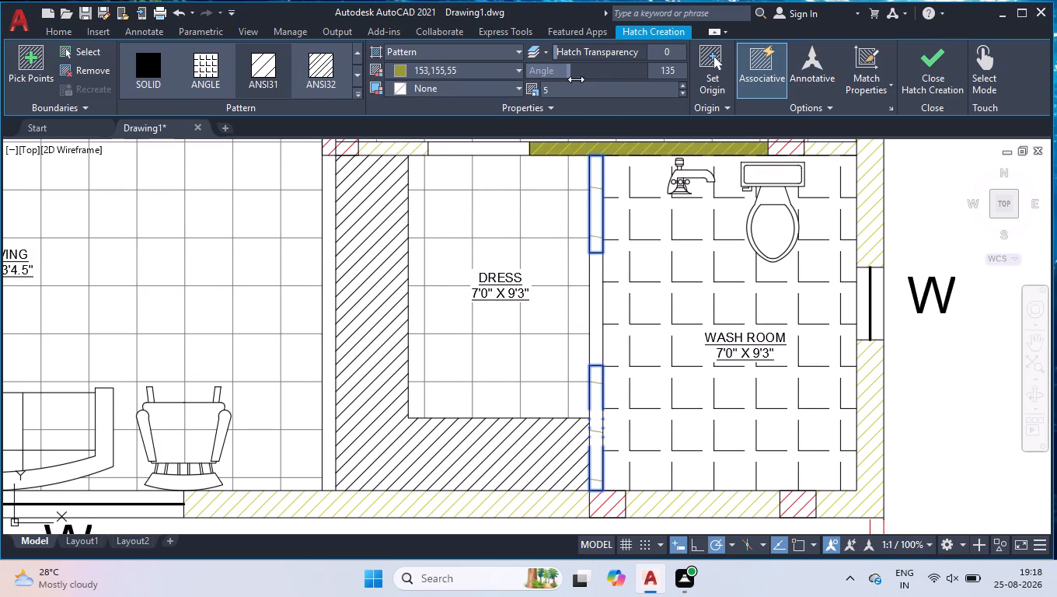
left_click_drag(576, 79, 488, 68)
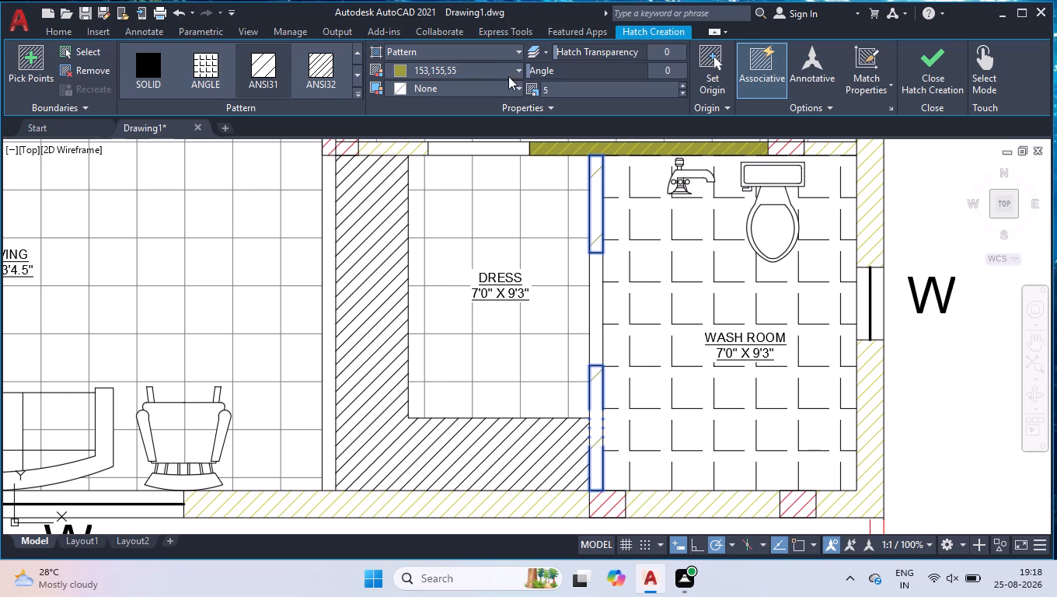
left_click(575, 89)
type("0.")
key("6")
key("Return")
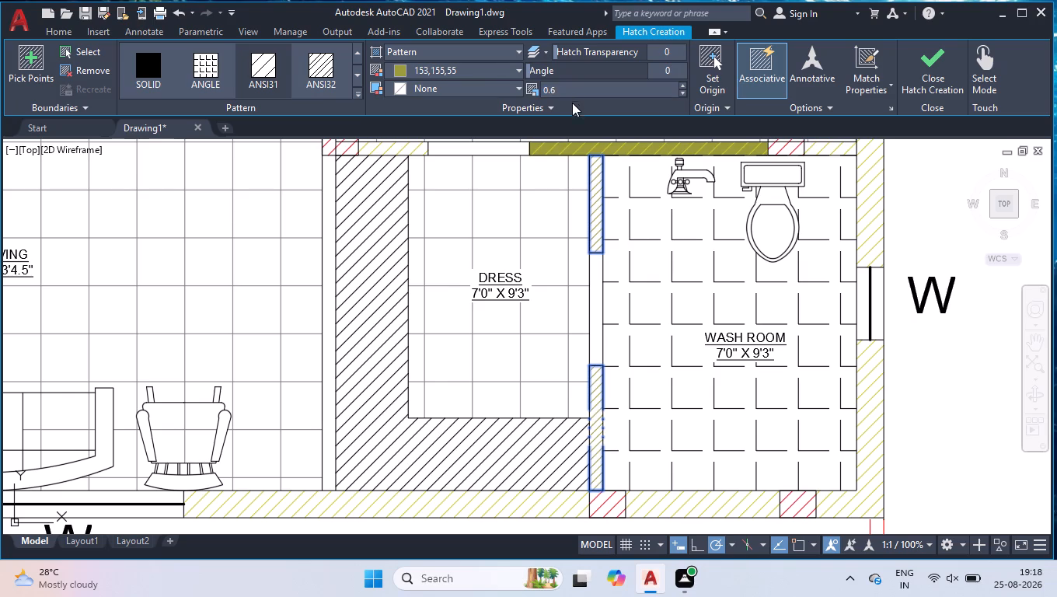
key("backslash")
key("Return")
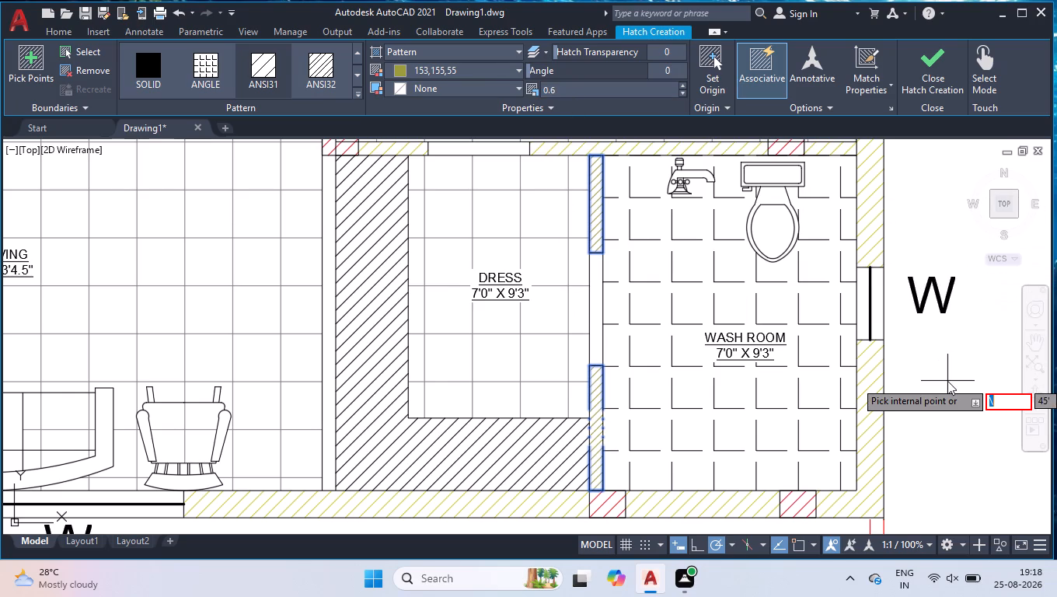
key("Return")
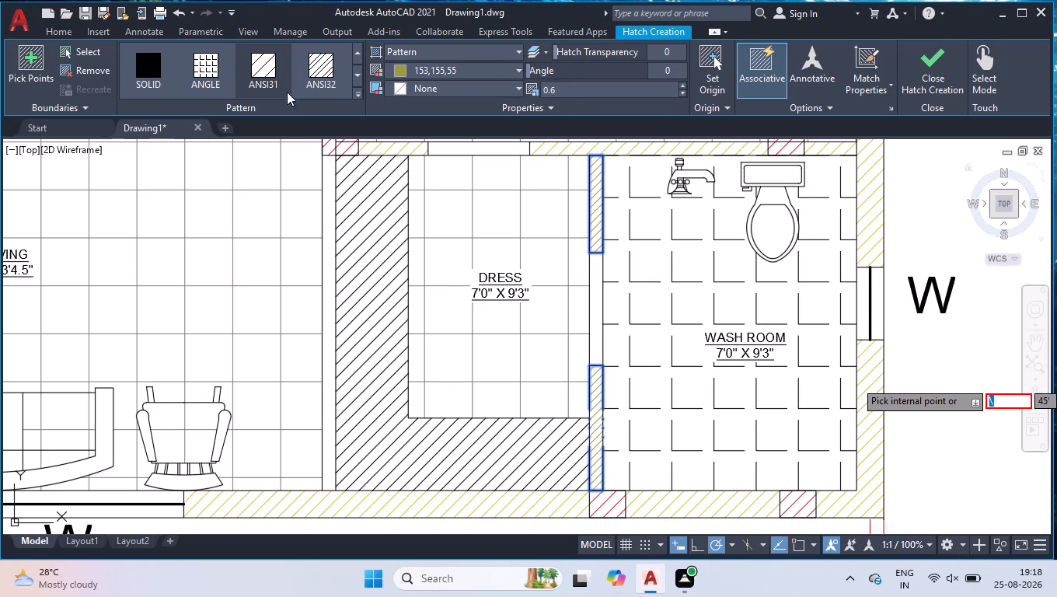
left_click(916, 349)
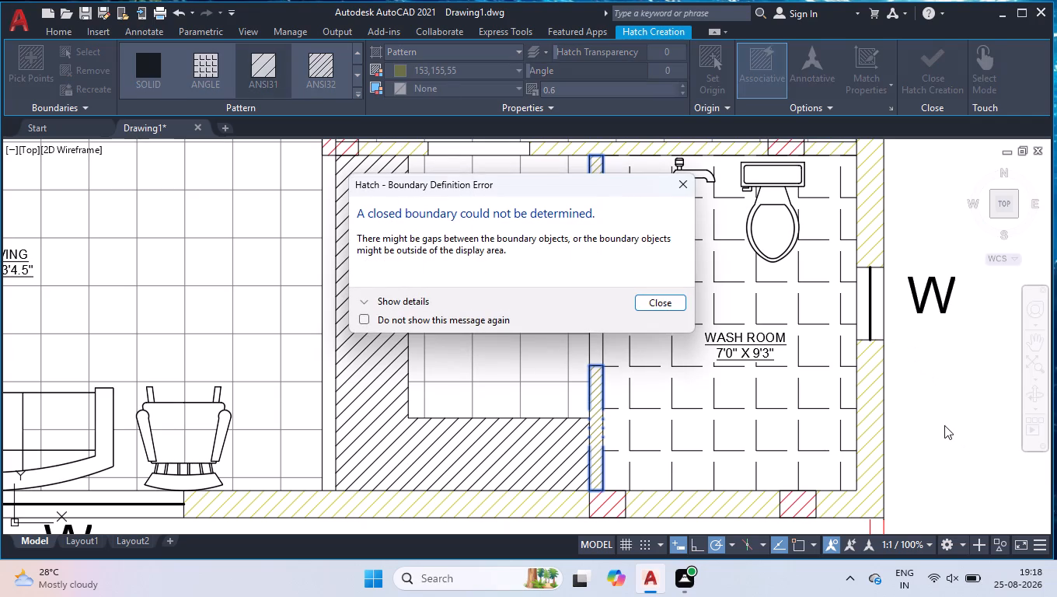
left_click(672, 307)
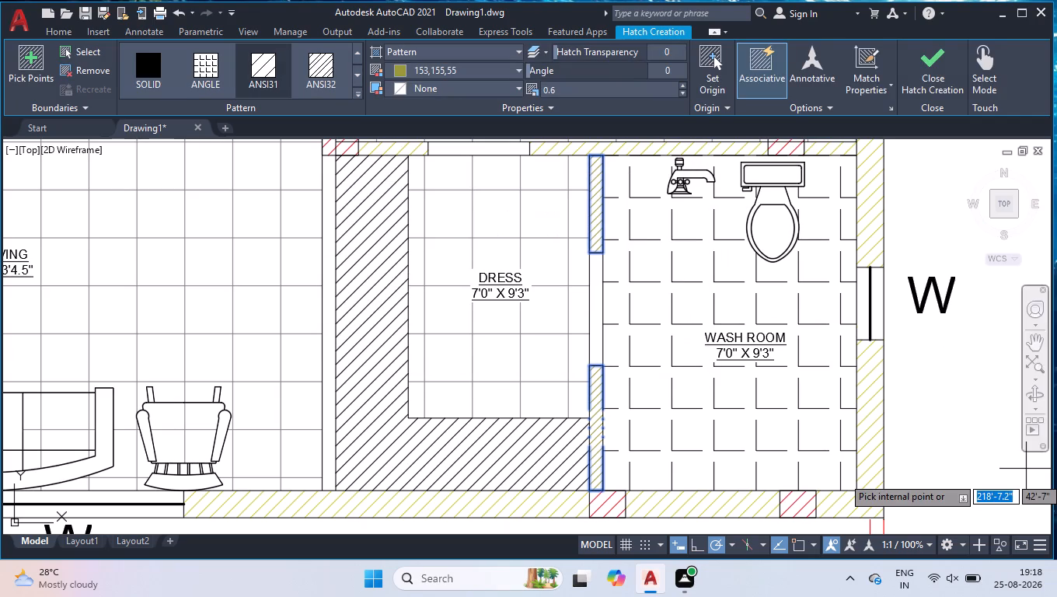
key("Return")
Trim away both wall lines across the doorway between the dress room and the wash room.
scroll(613, 312, "up", 1)
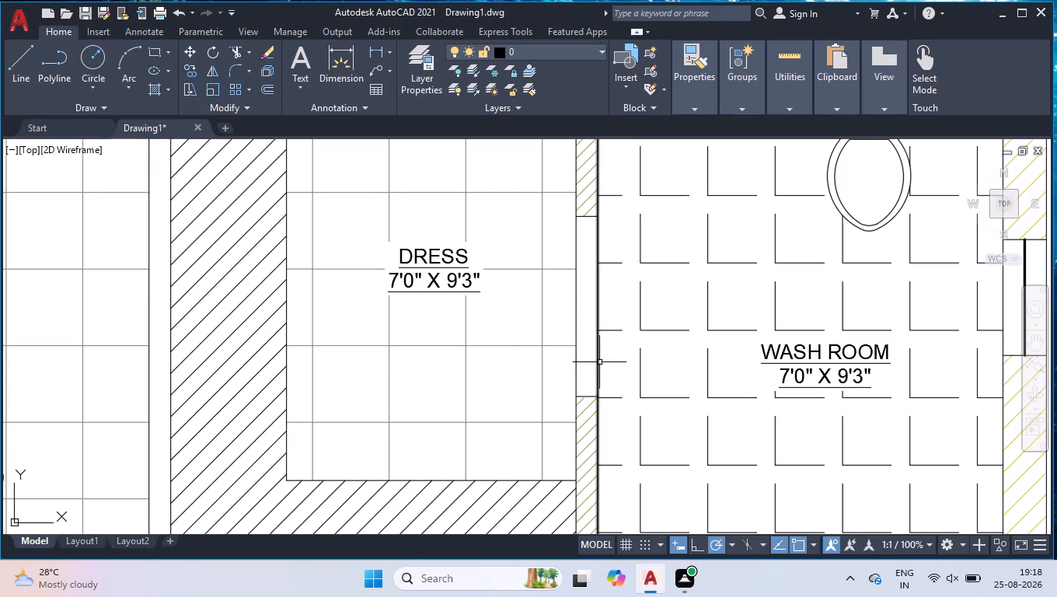
scroll(598, 347, "up", 2)
type("TR")
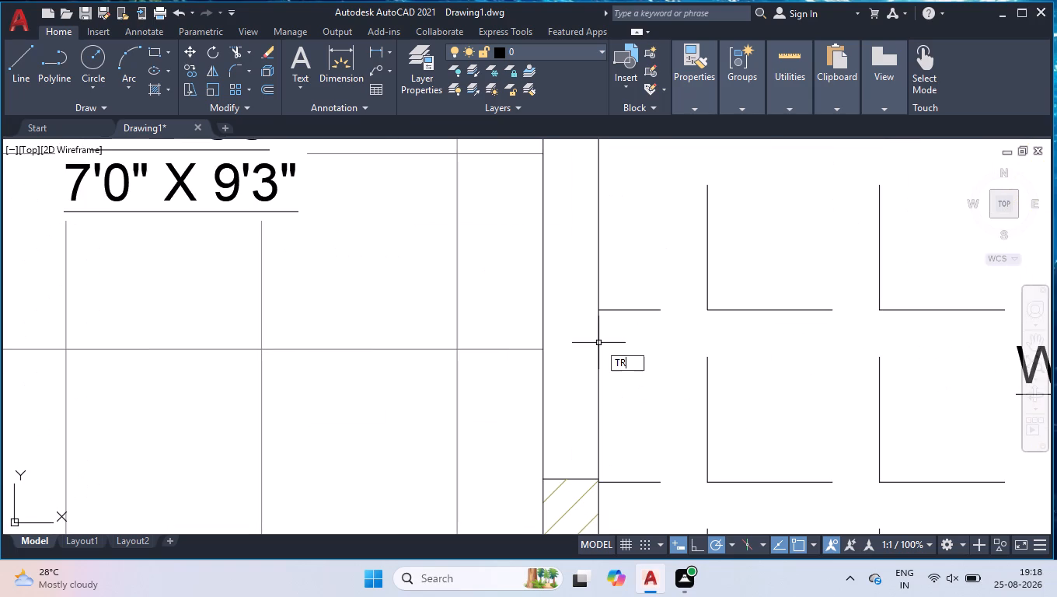
key("Return")
left_click(535, 312)
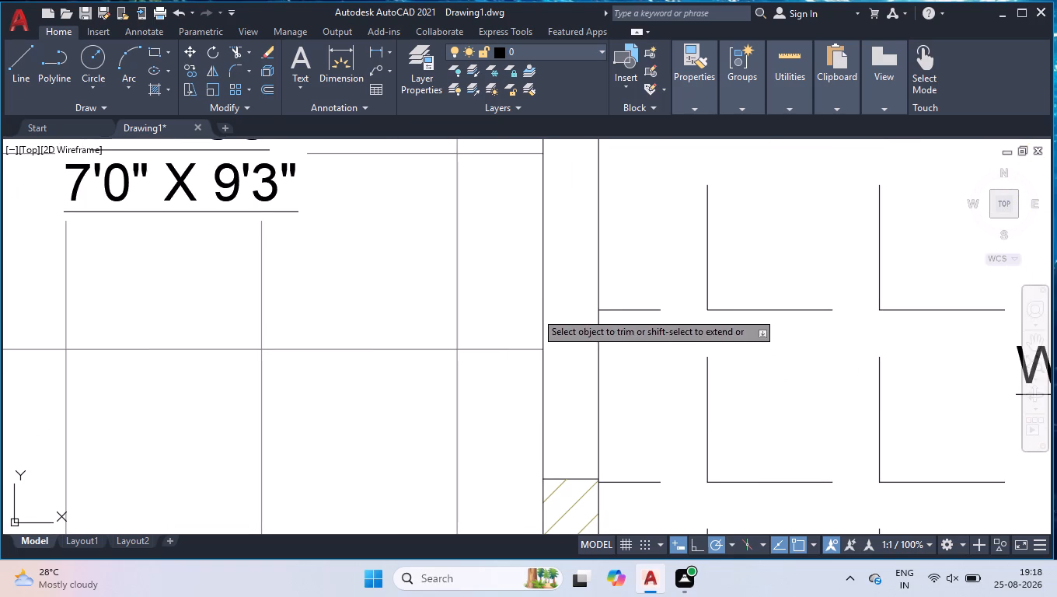
left_click(612, 353)
key("Return")
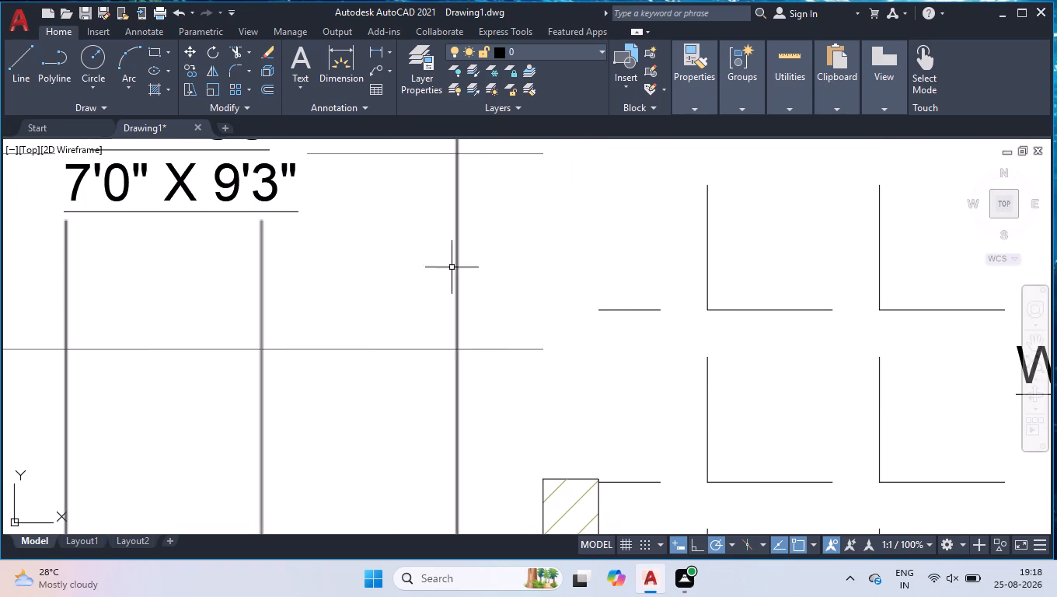
Add the multiline text D3 at 10" height beside the doorway between the dress room and the wash room.
scroll(151, 130, "down", 2)
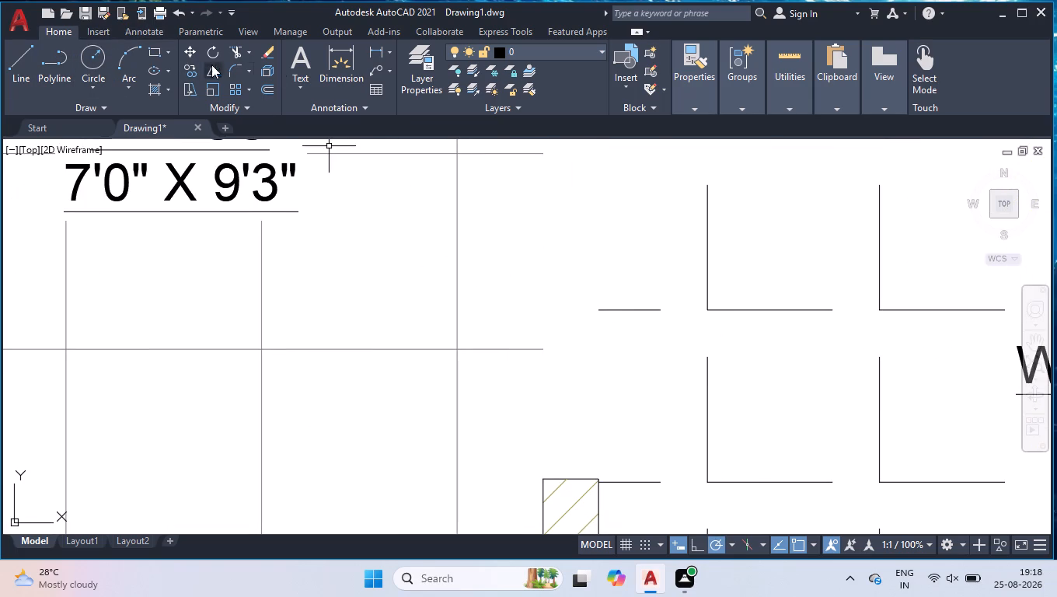
left_click(297, 60)
left_click(555, 210)
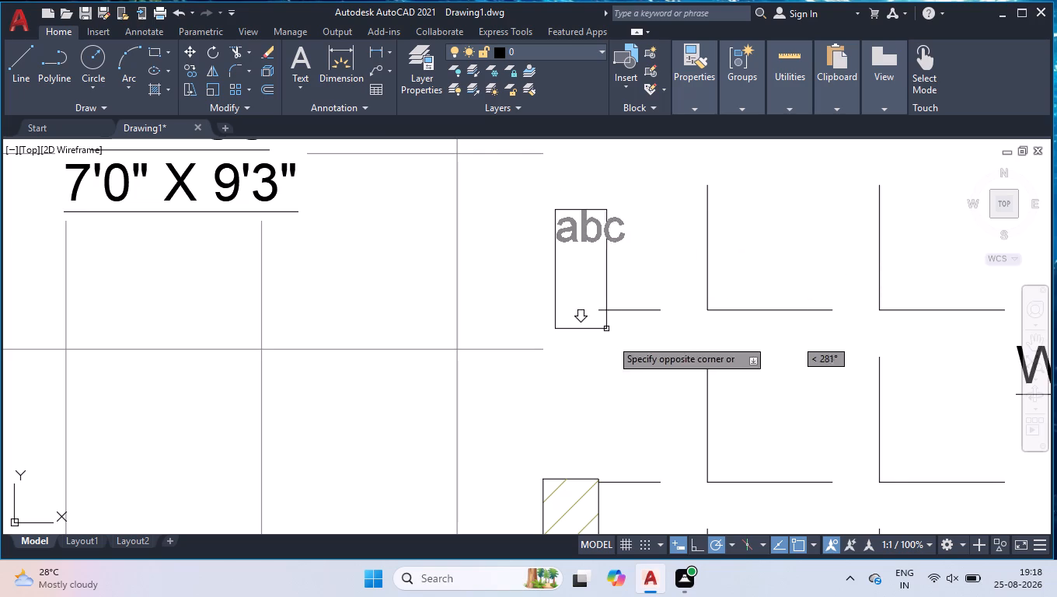
left_click(610, 362)
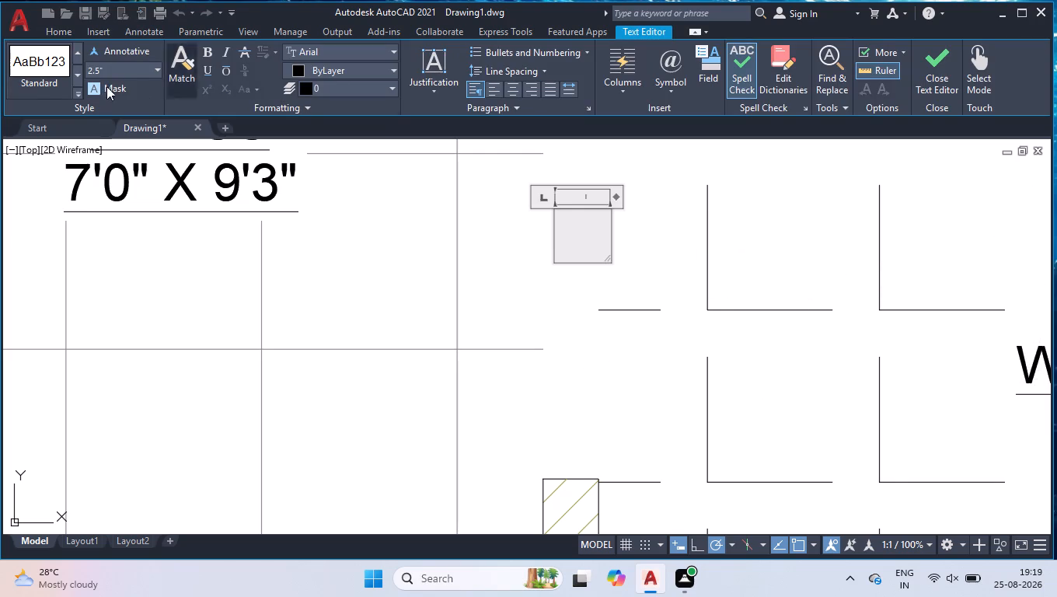
left_click(126, 68)
key("1")
key("0")
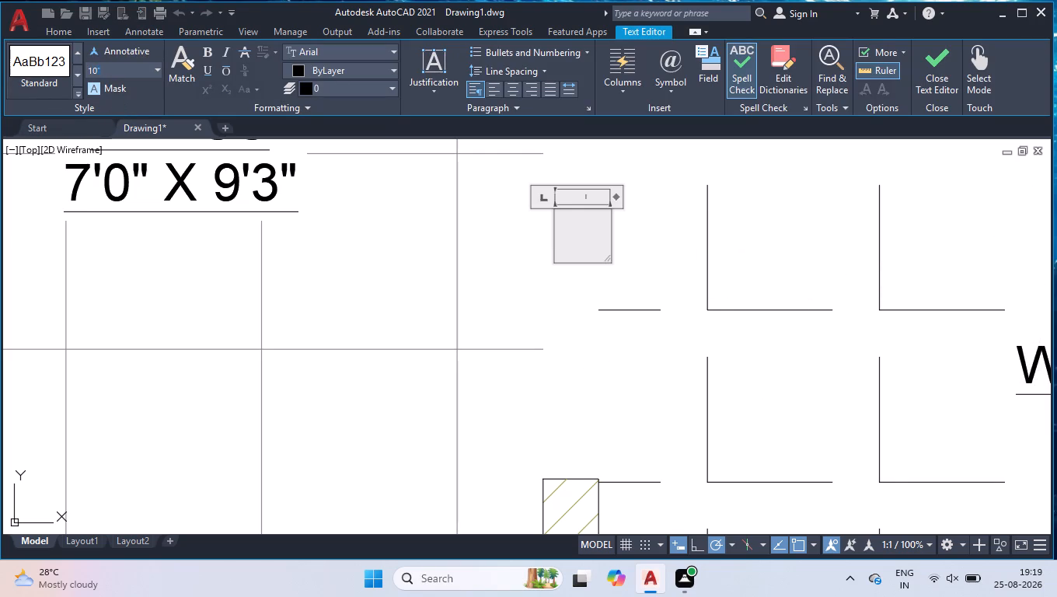
key("Return")
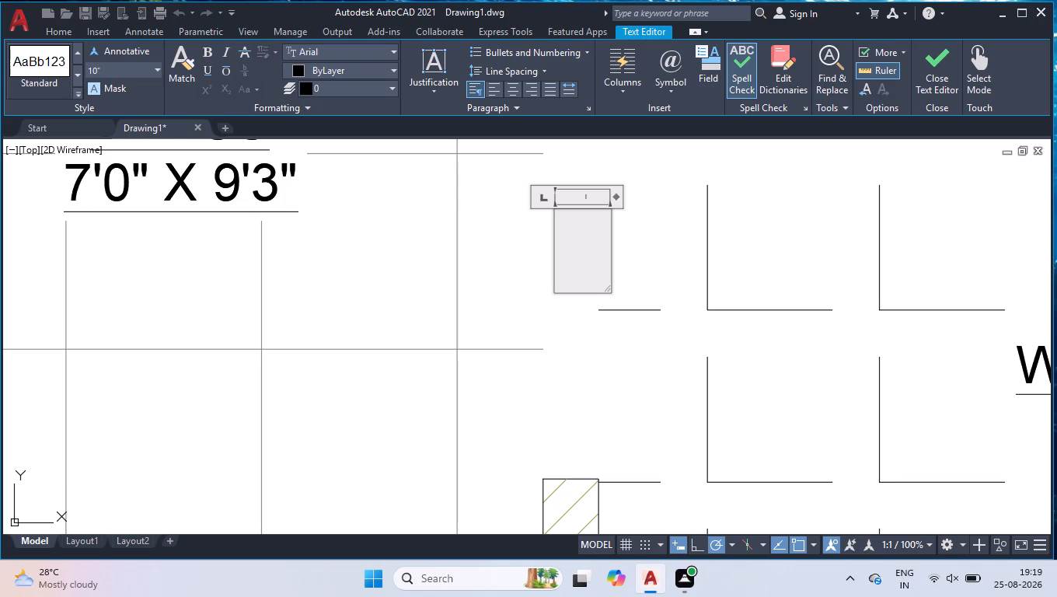
type("D3")
left_click(288, 247)
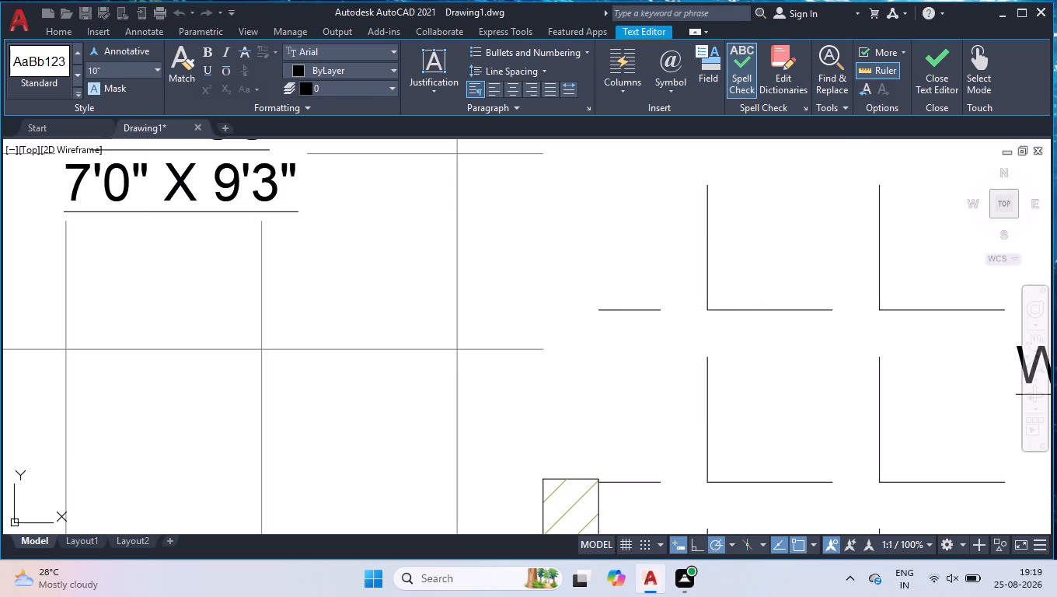
Rotate the D3 label a quarter turn clockwise so it reads along the partition doorway.
scroll(590, 251, "down", 3)
scroll(626, 250, "up", 1)
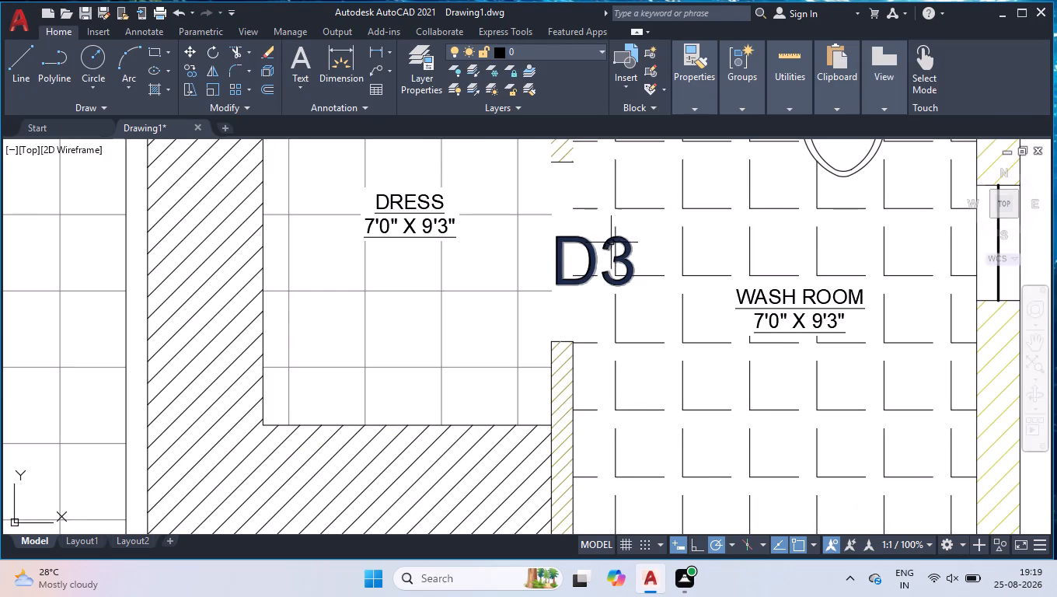
left_click(606, 237)
type("RO")
key("Return")
left_click(576, 262)
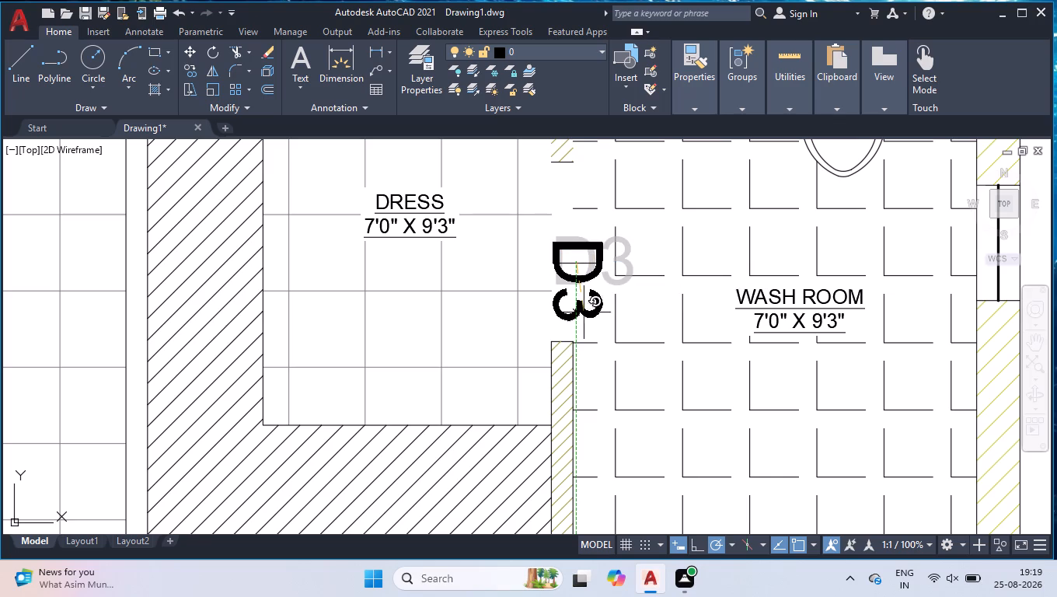
left_click(581, 330)
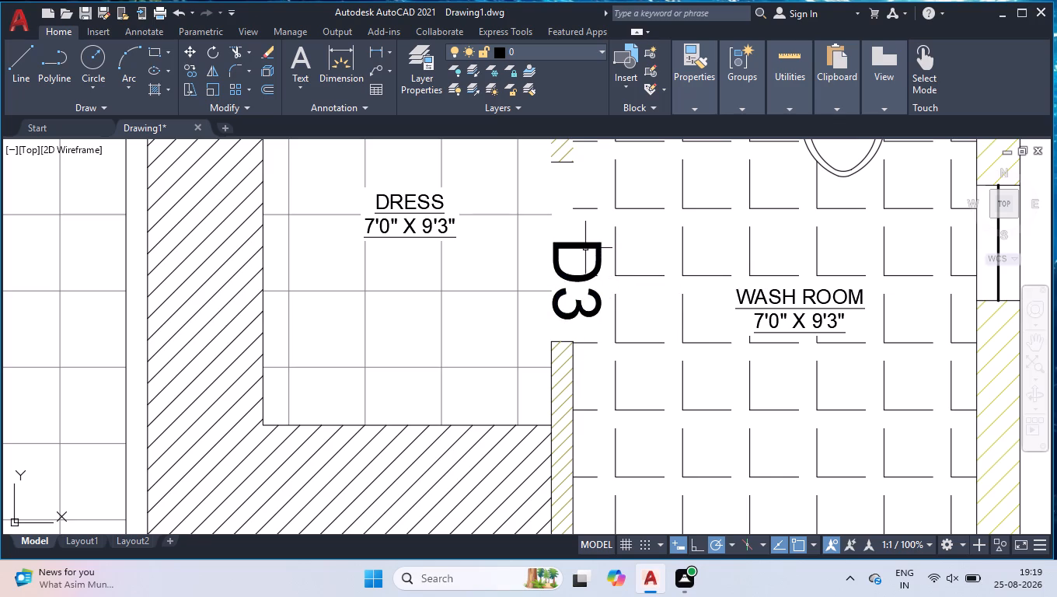
Move the rotated D3 label so it sits centred in the opening between the dress room and the wash room.
left_click(587, 246)
left_click_drag(563, 253, 542, 265)
left_click(569, 246)
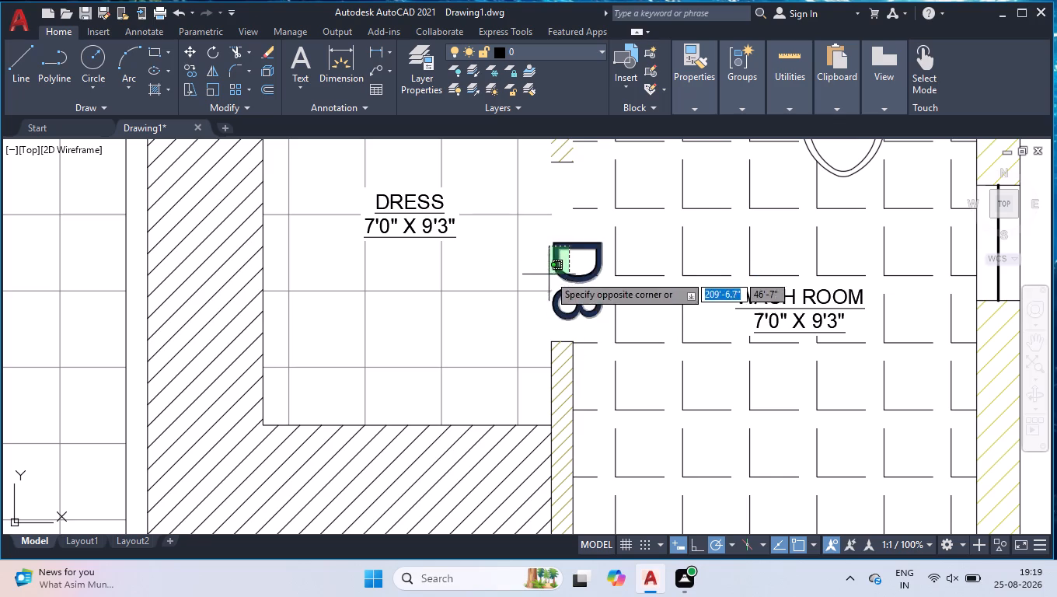
left_click(549, 274)
left_click(602, 245)
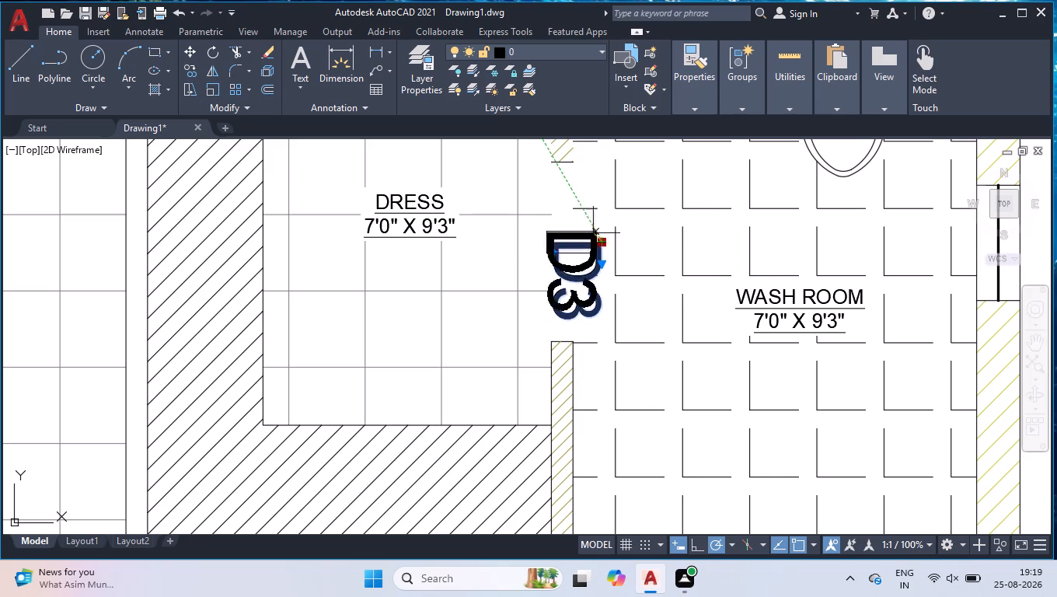
left_click(574, 201)
Draw a line about 2'-8" long along each face of the hatched partition above the D3 doorway, up to the cross wall.
scroll(594, 225, "down", 3)
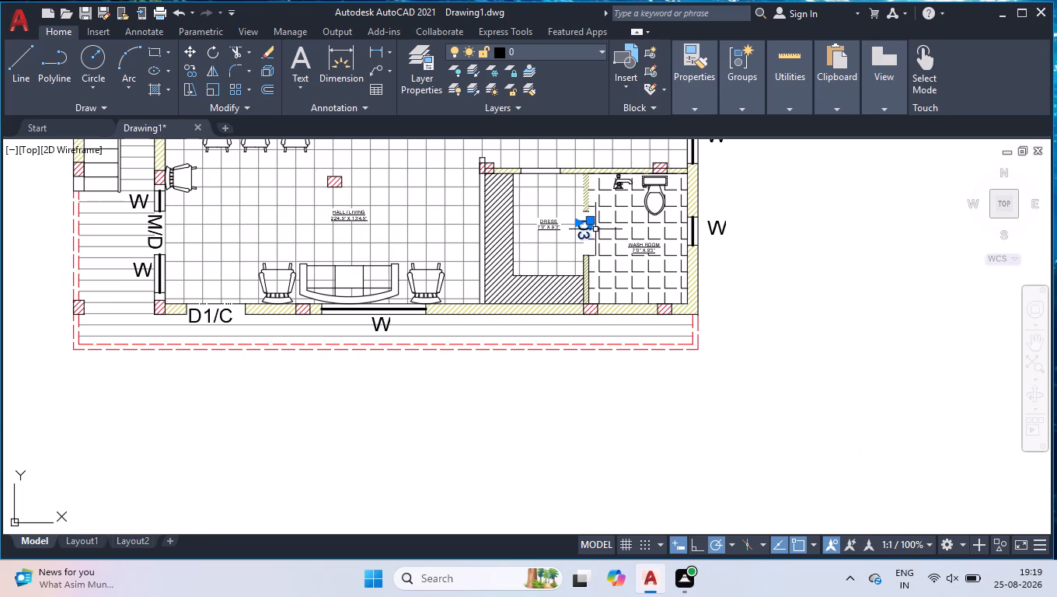
scroll(591, 185, "up", 3)
key("l")
key("Return")
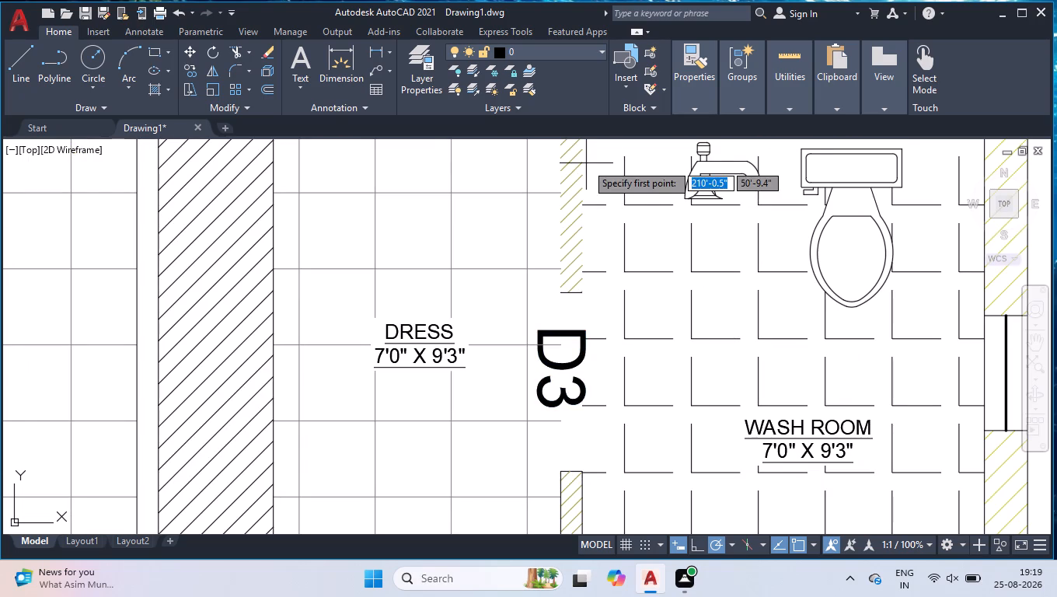
left_click(584, 295)
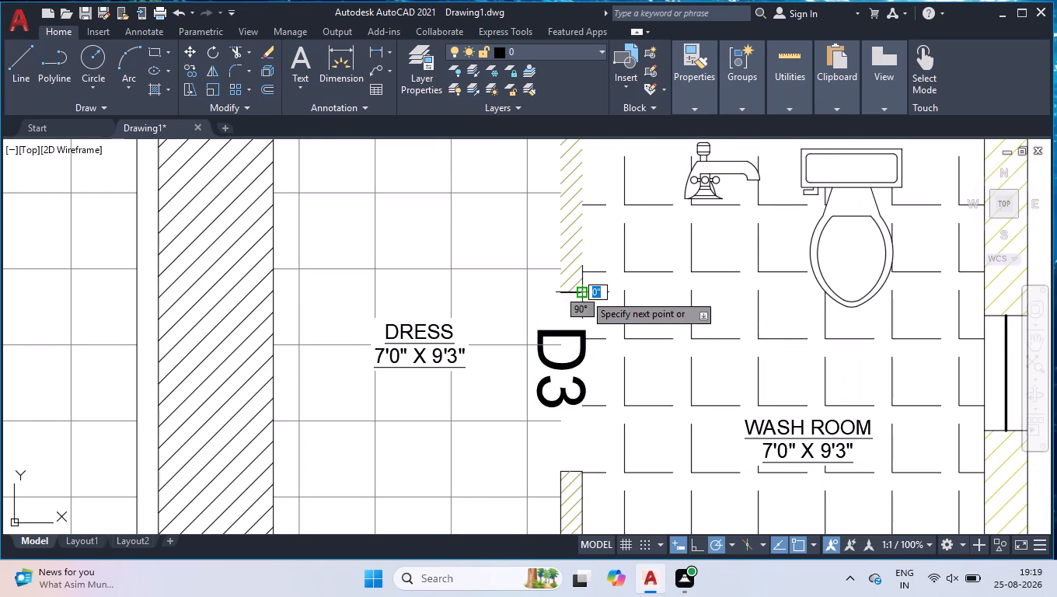
scroll(595, 236, "down", 2)
scroll(598, 197, "up", 3)
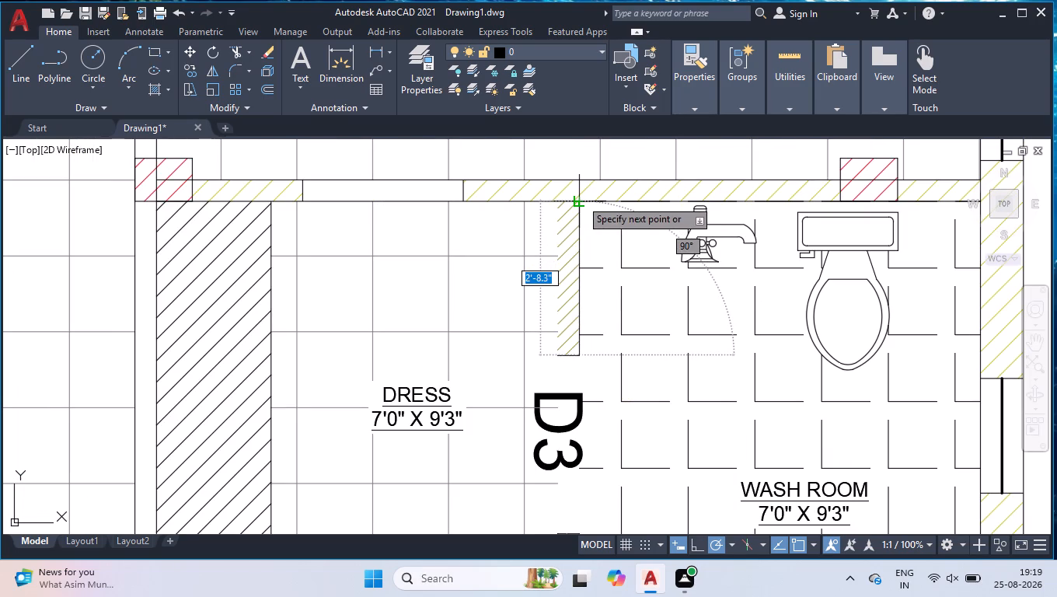
left_click(581, 199)
key("space")
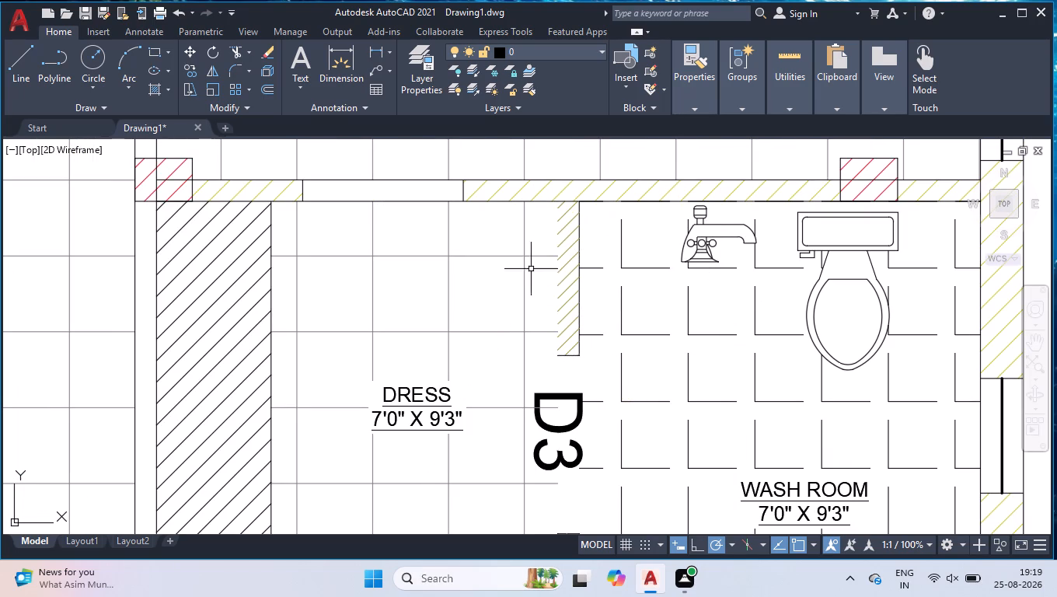
key("space")
left_click(553, 357)
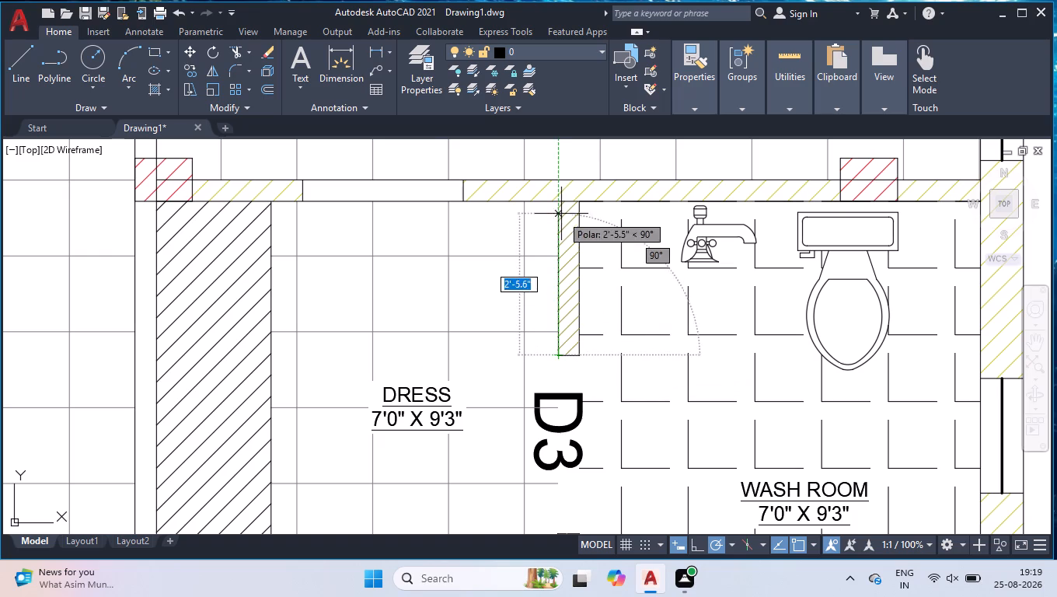
left_click(556, 201)
key("space")
Change the label beside the wash room window to V.
scroll(593, 257, "down", 3)
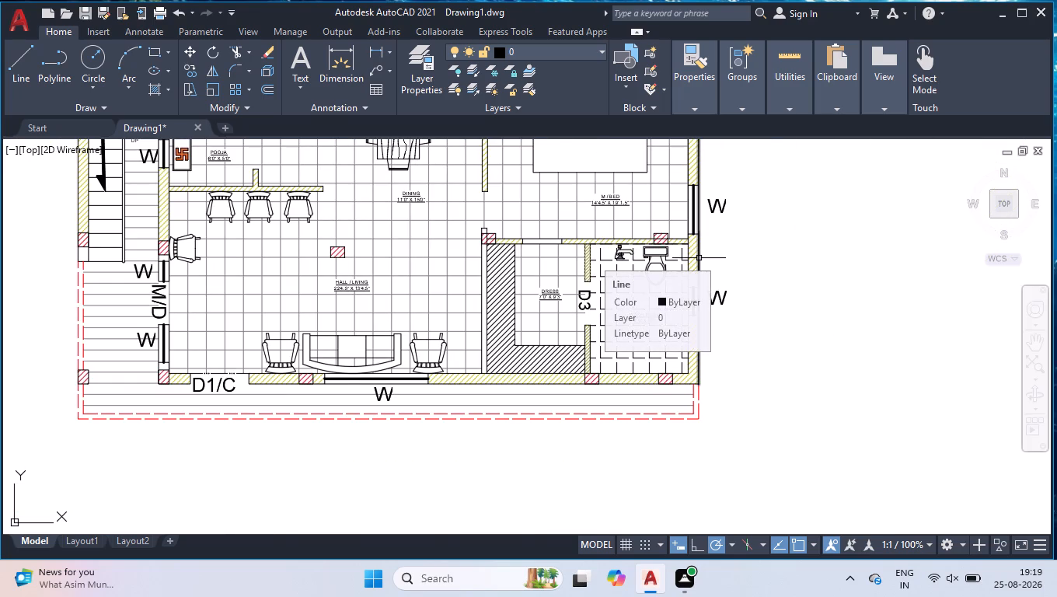
scroll(658, 536, "down", 2)
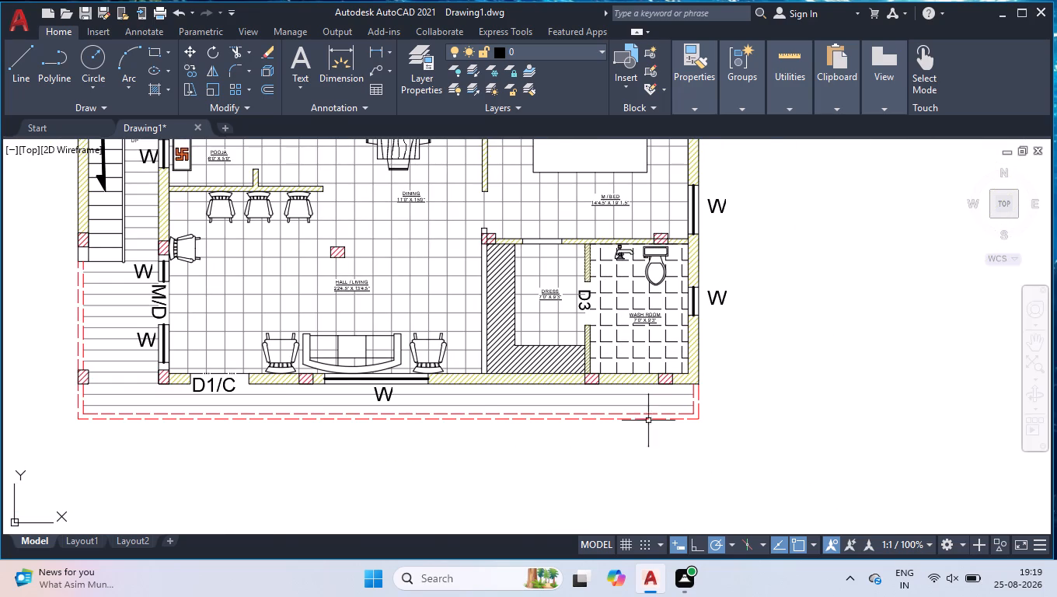
scroll(649, 429, "down", 2)
scroll(685, 250, "up", 1)
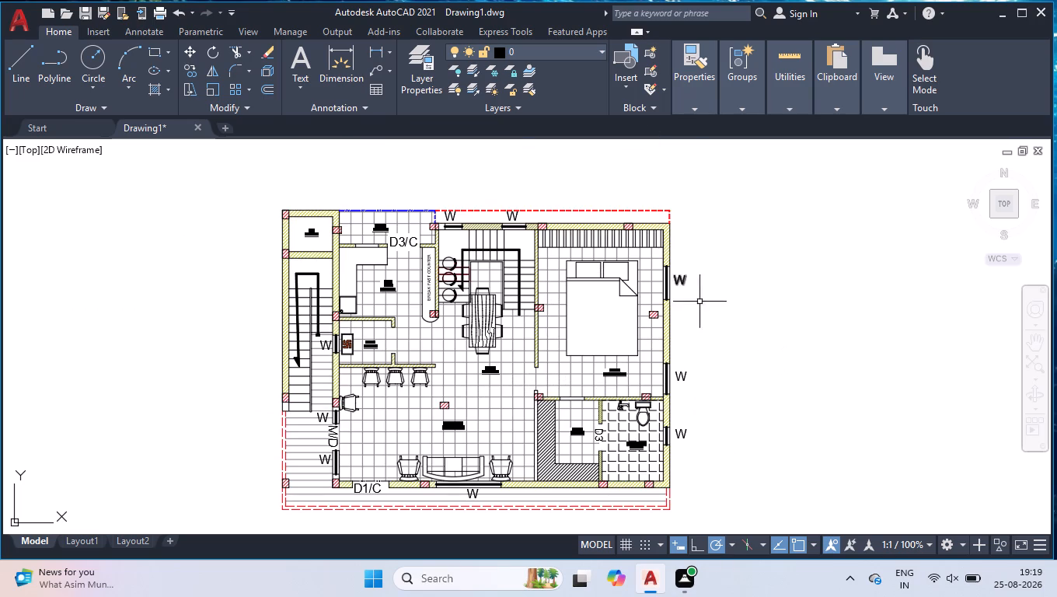
scroll(689, 435, "up", 4)
double_click(665, 433)
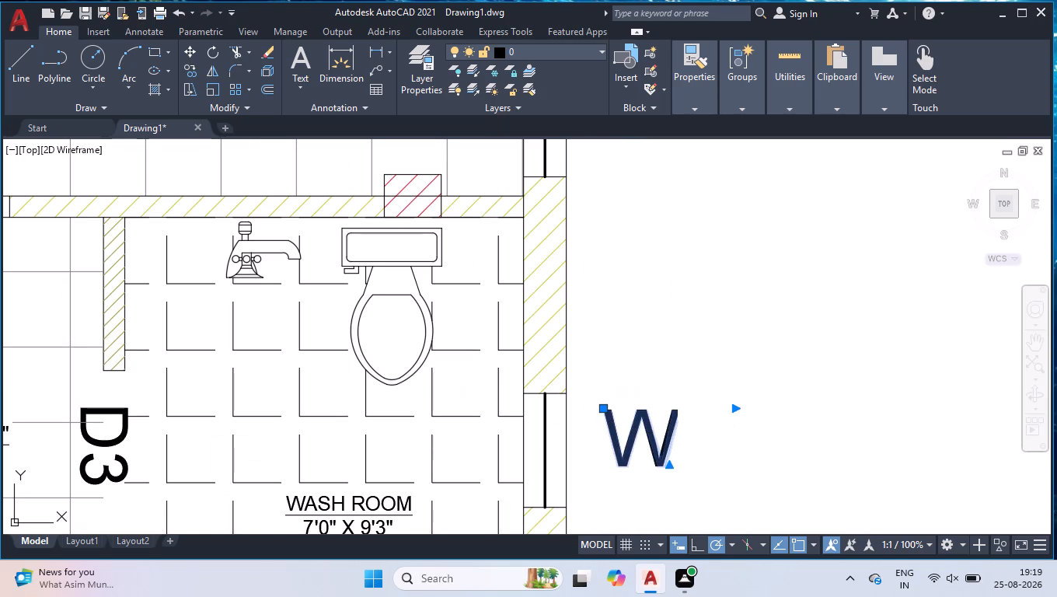
key("ctrl+a")
key("v")
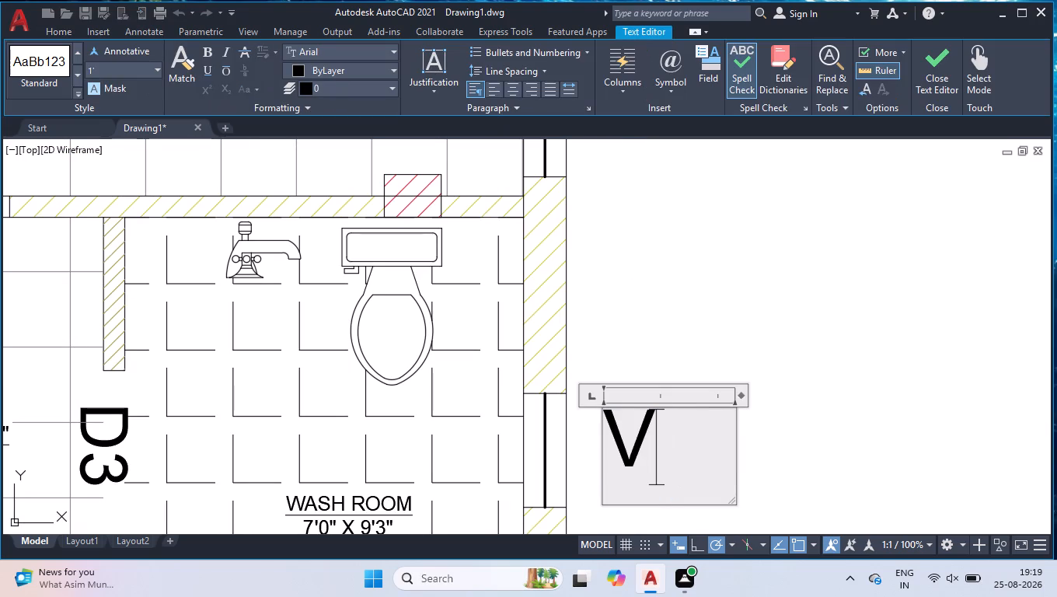
left_click(753, 317)
Look over the whole floor plan with its furniture and its door and window labels.
scroll(748, 249, "down", 2)
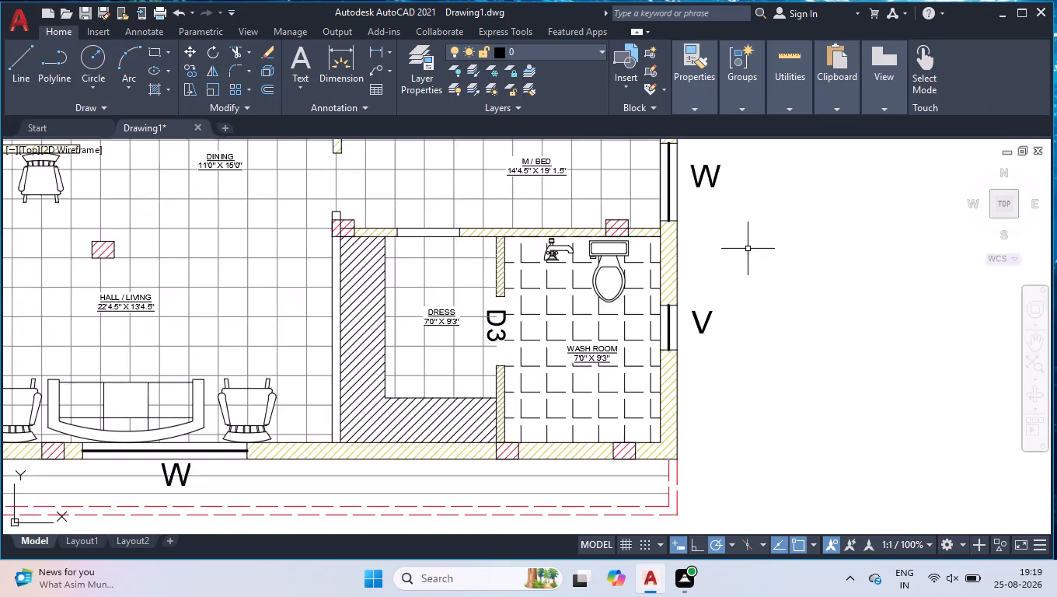
scroll(748, 257, "down", 3)
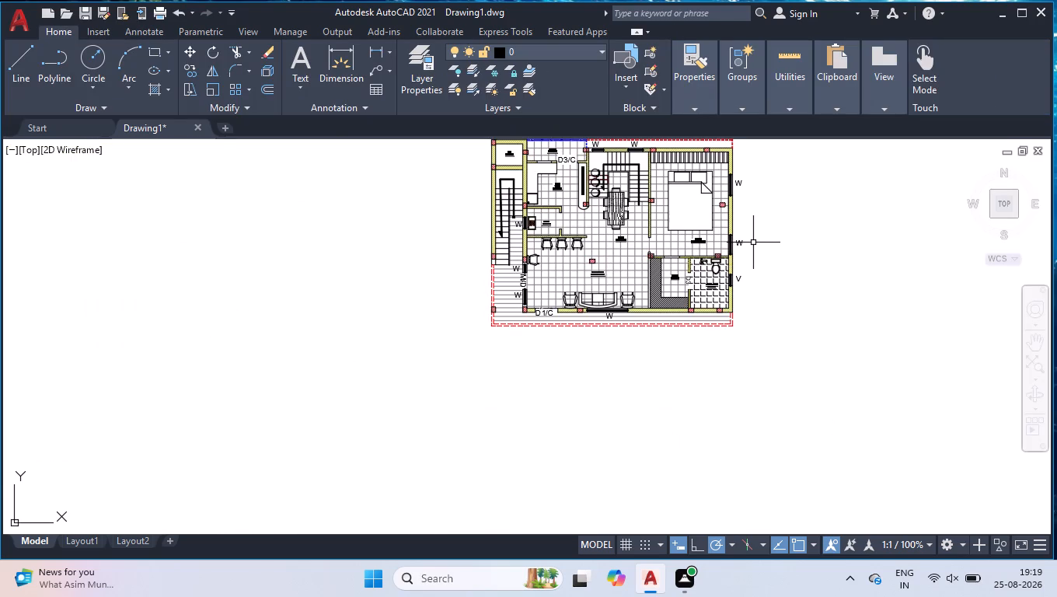
scroll(753, 239, "down", 1)
scroll(754, 198, "up", 2)
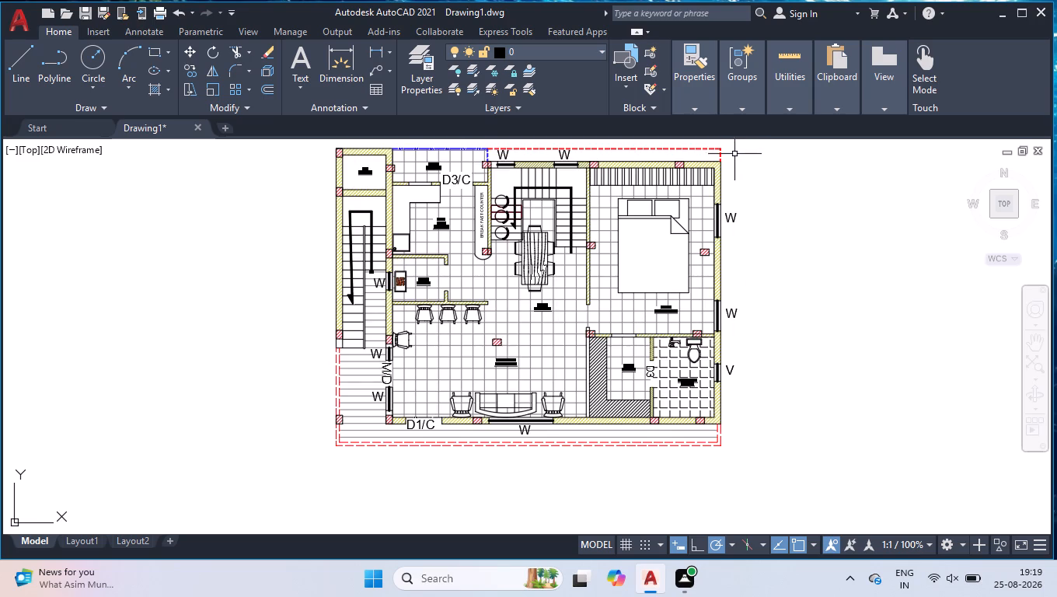
scroll(734, 166, "down", 1)
scroll(730, 142, "up", 2)
scroll(730, 142, "down", 1)
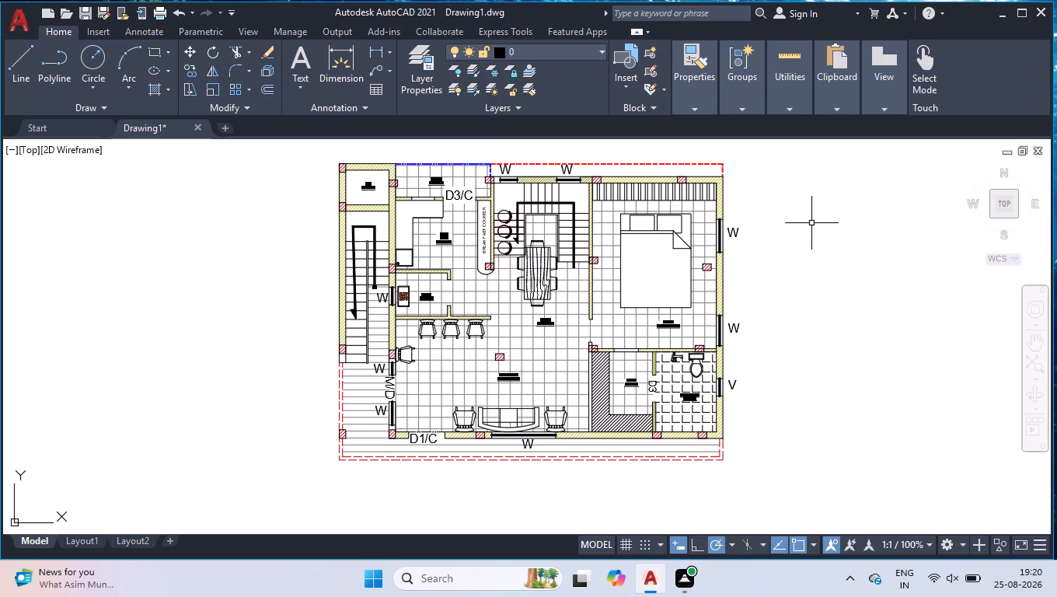
scroll(543, 371, "down", 1)
scroll(547, 340, "up", 1)
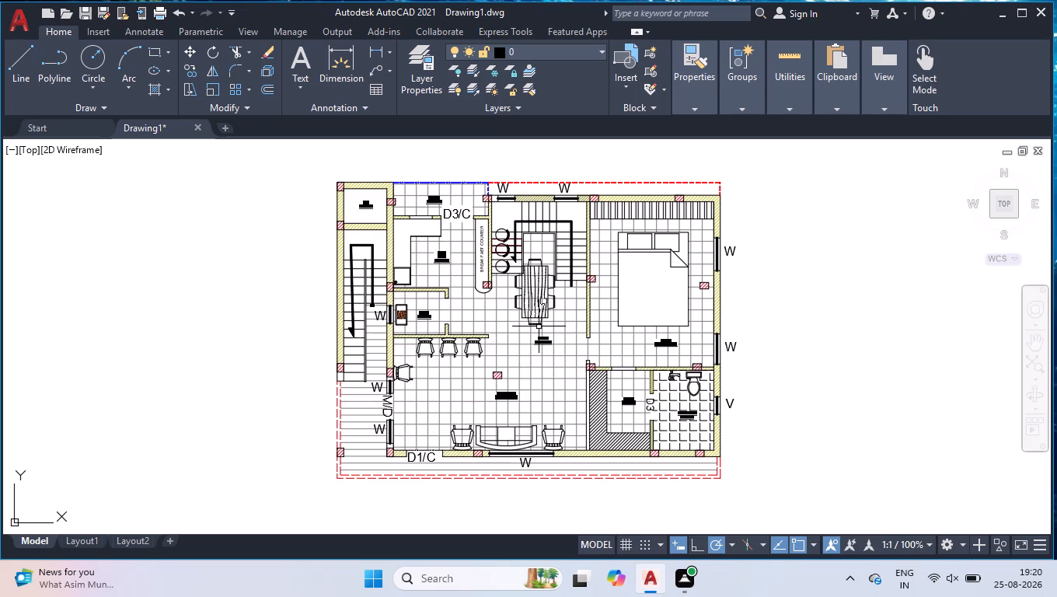
Add a horizontal linear dimension above the plan across its overall width, between the outer top corners, with Ortho on.
type("DLI")
key("Return")
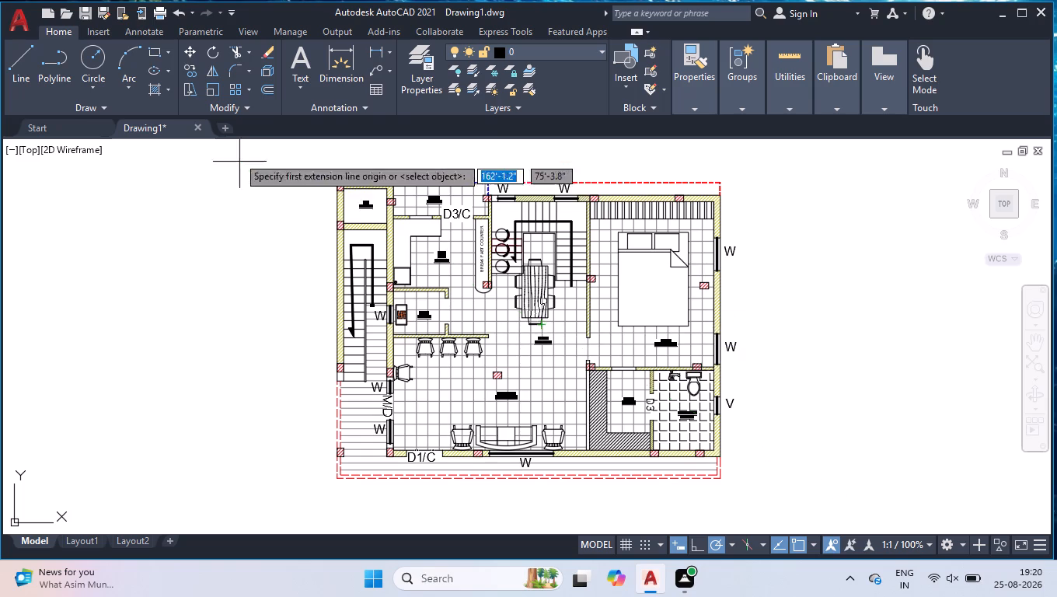
left_click(335, 182)
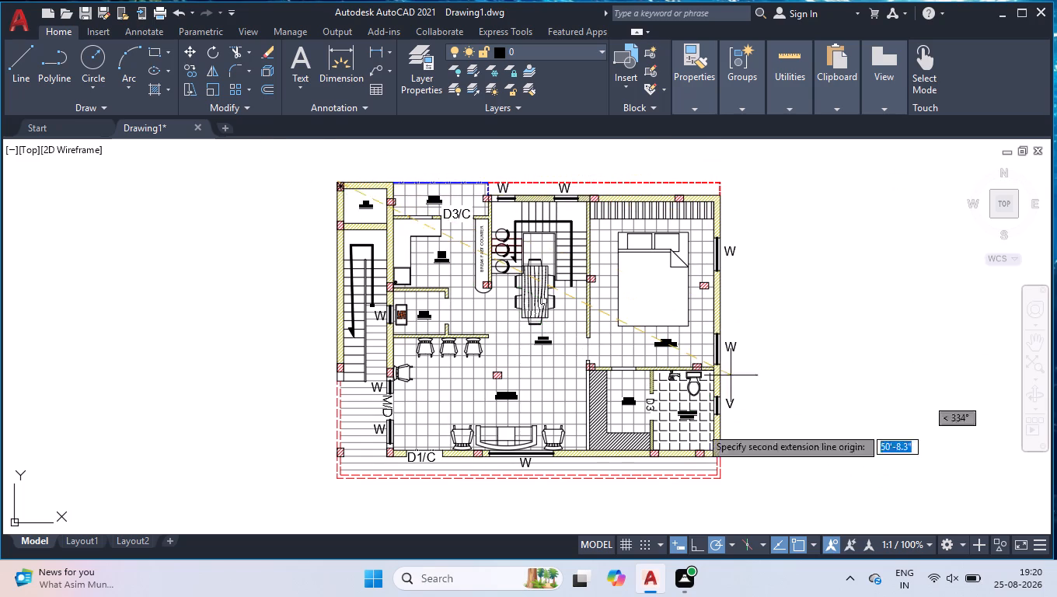
left_click(695, 548)
scroll(724, 155, "up", 3)
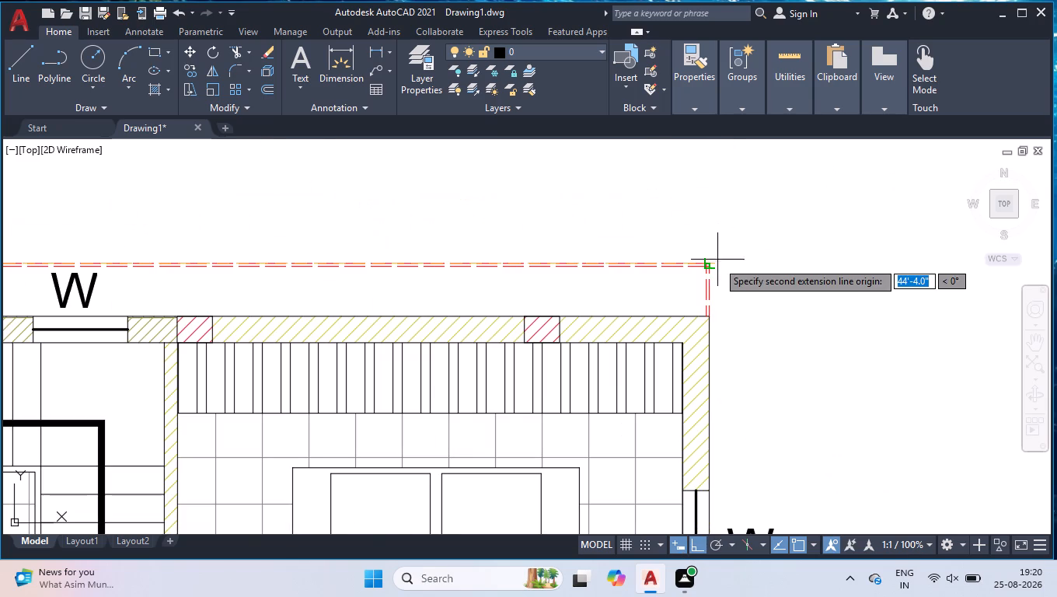
scroll(713, 260, "up", 4)
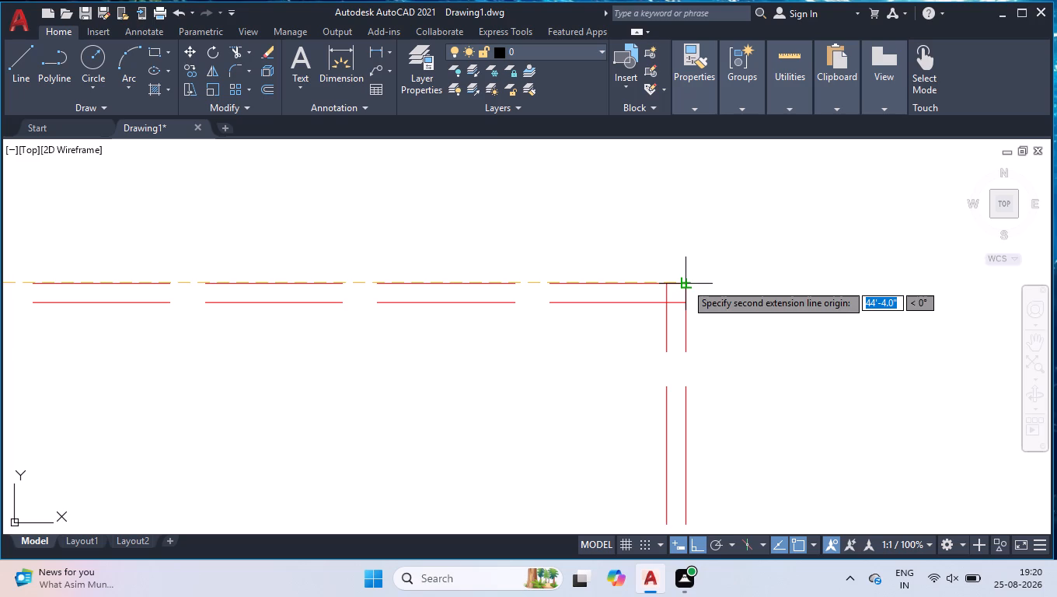
left_click(685, 283)
scroll(692, 210, "down", 5)
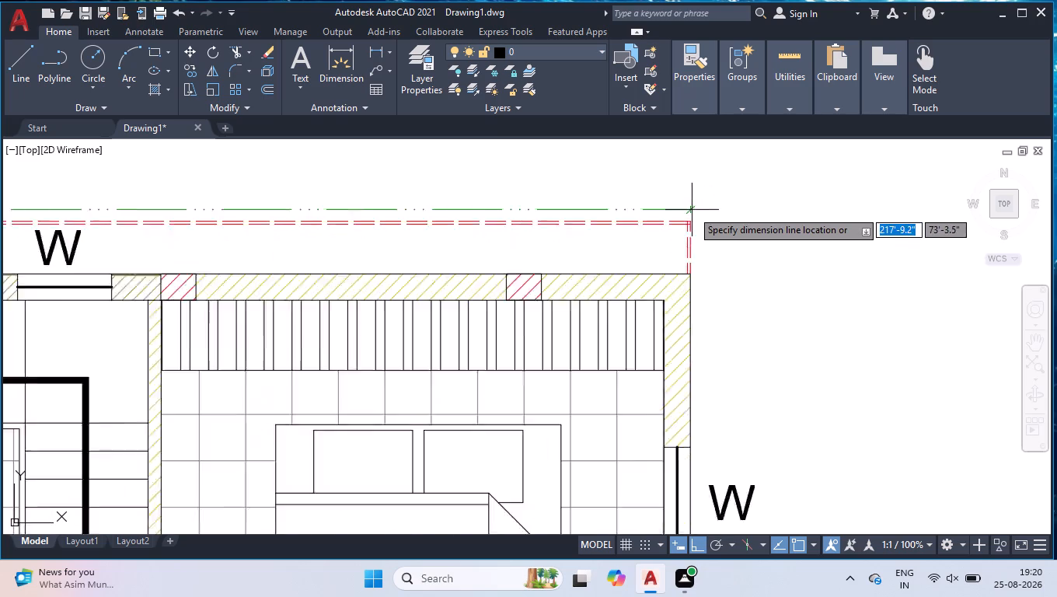
left_click(712, 189)
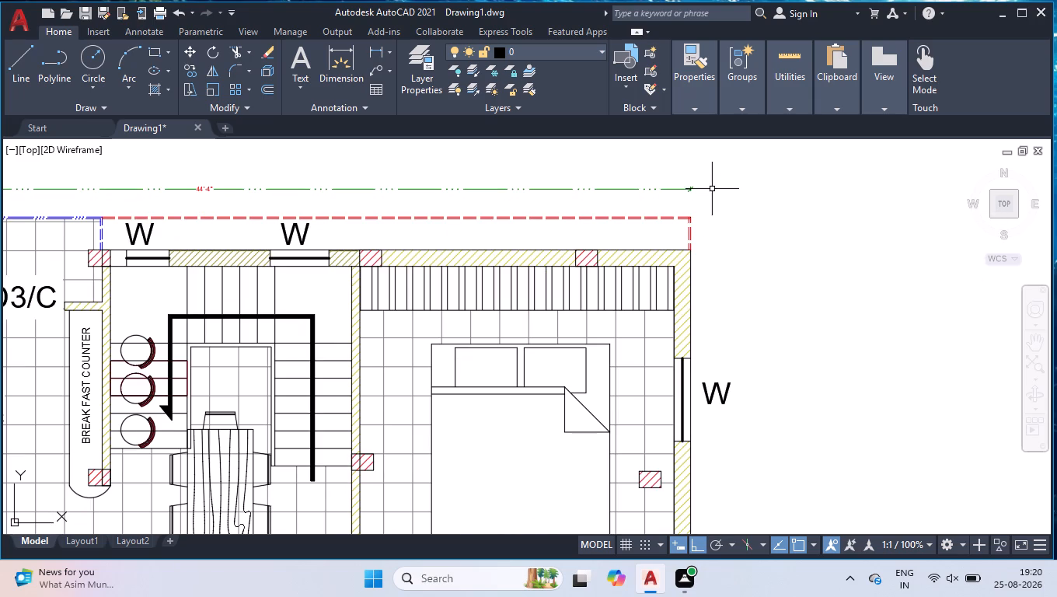
Change the linetype of the overall width dimension above the plan to Continuous.
left_click(649, 174)
left_click(609, 208)
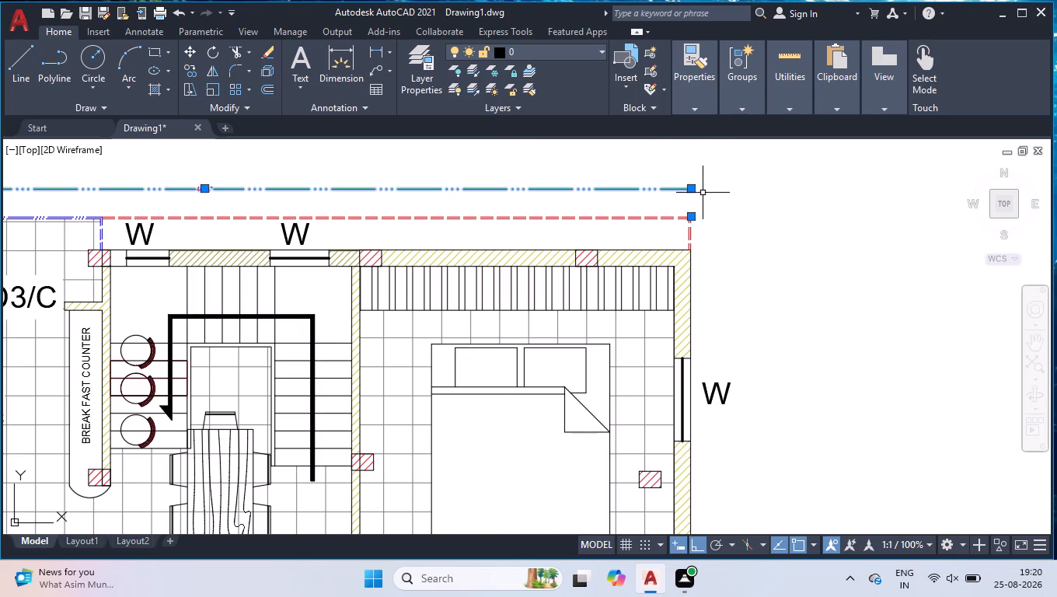
key("ctrl+1")
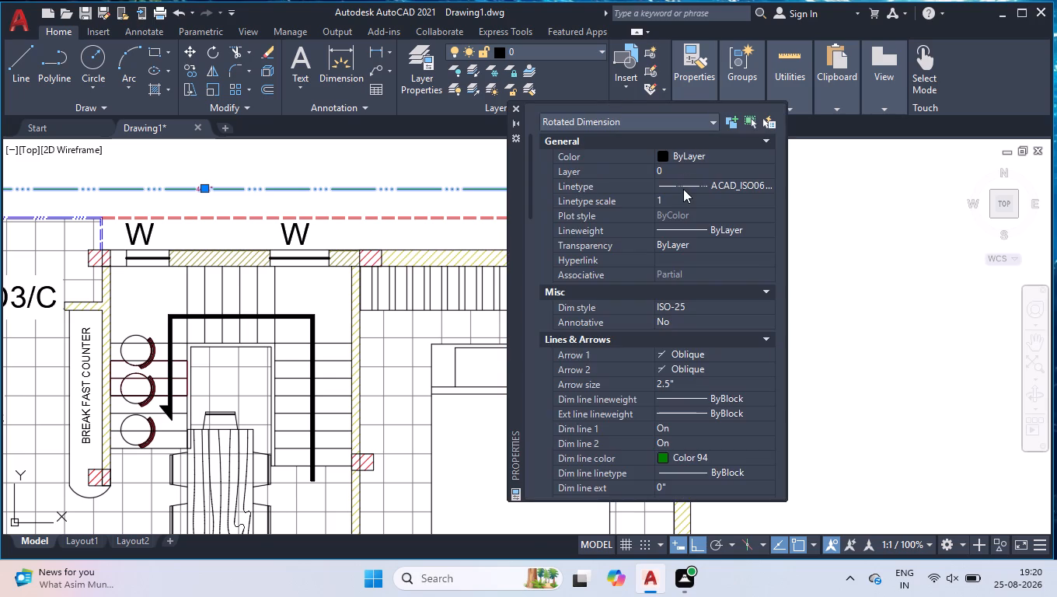
double_click(685, 183)
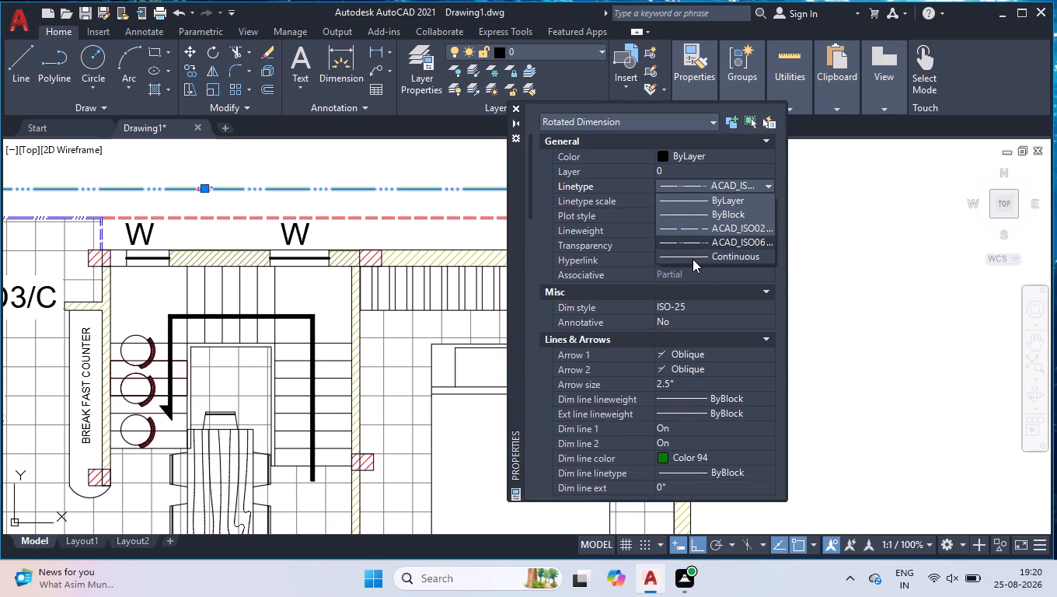
left_click(692, 260)
left_click(511, 110)
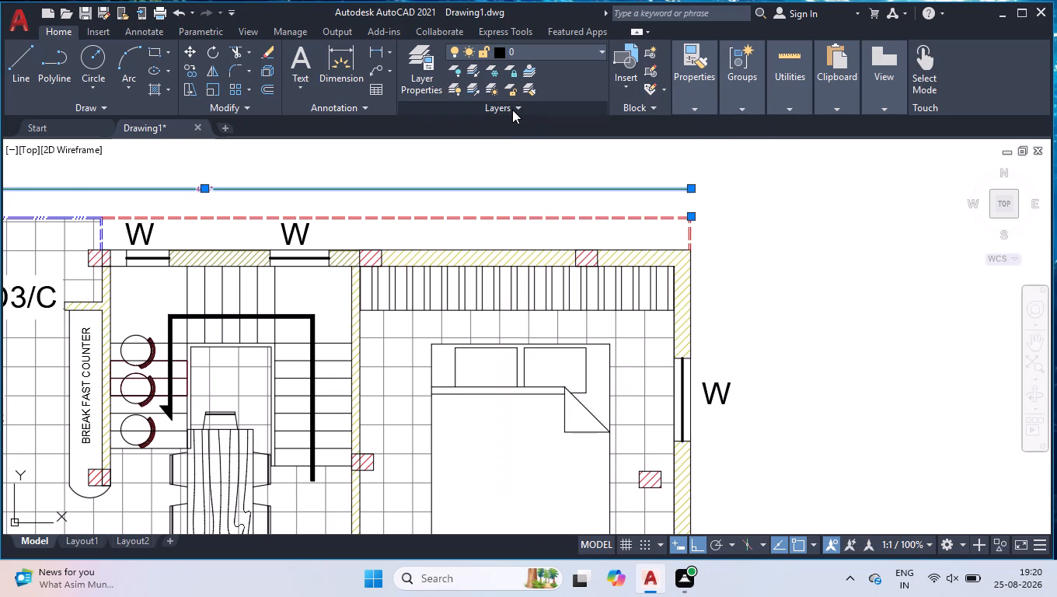
left_click_drag(657, 159, 651, 183, "shift")
left_click(576, 243, "shift")
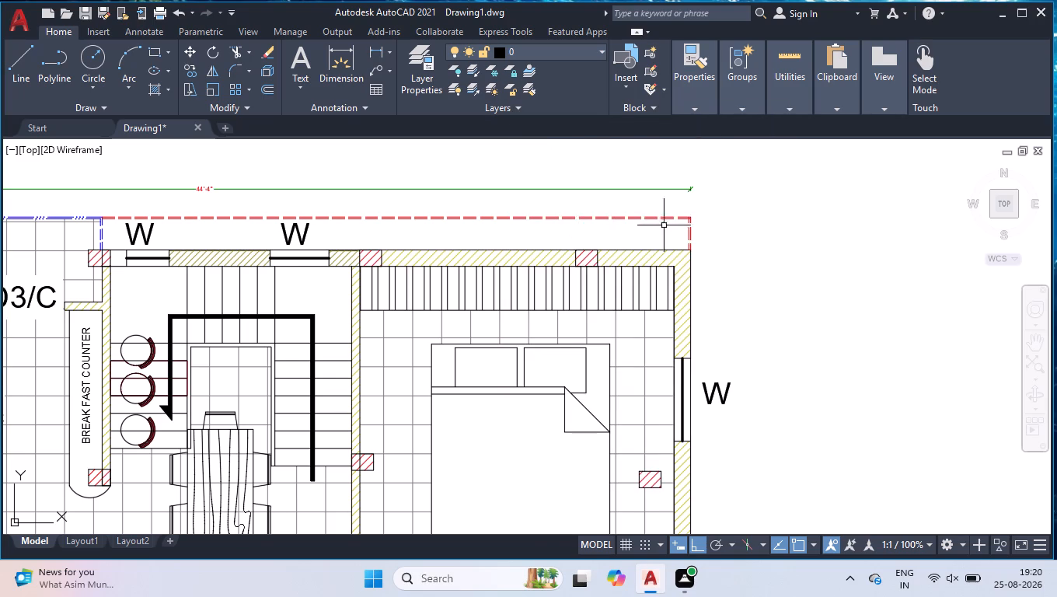
Add a vertical linear dimension between the outer dashed red line above the master bedroom and the outer face of its top wall.
scroll(665, 225, "up", 3)
type("DLI")
key("Return")
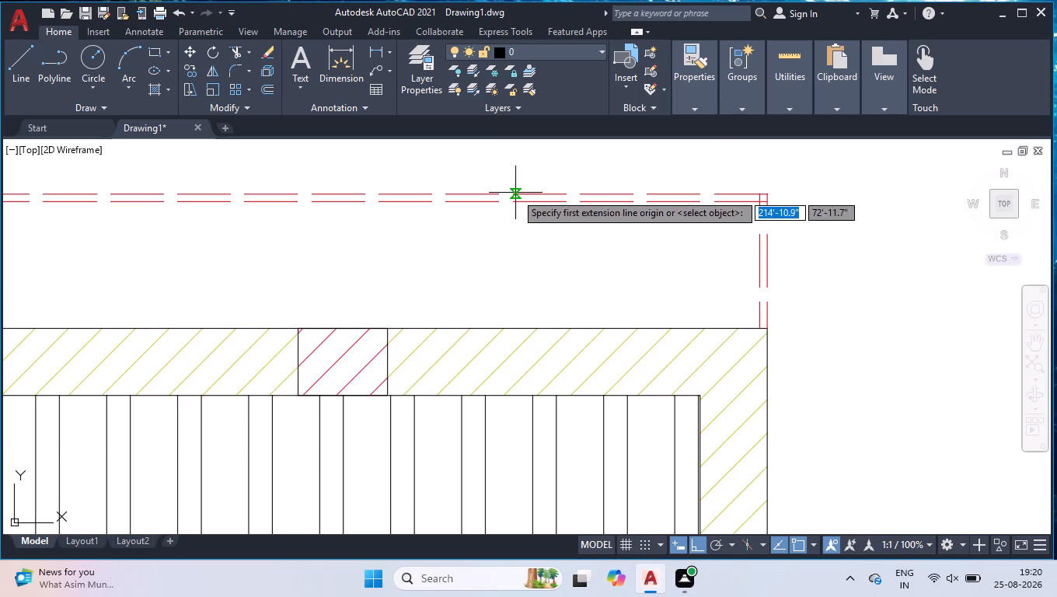
left_click(512, 194)
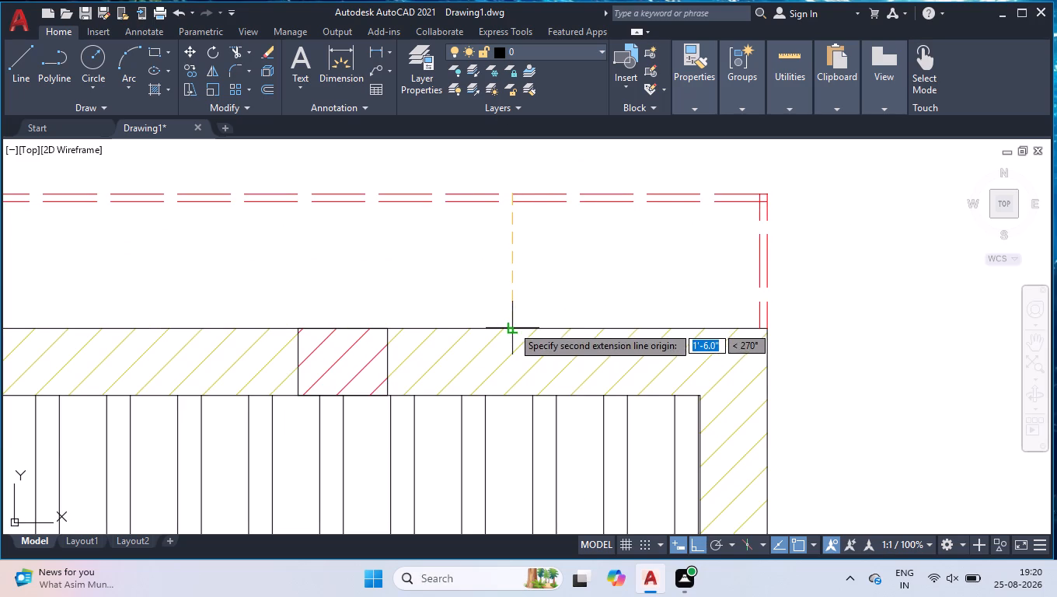
left_click(513, 326)
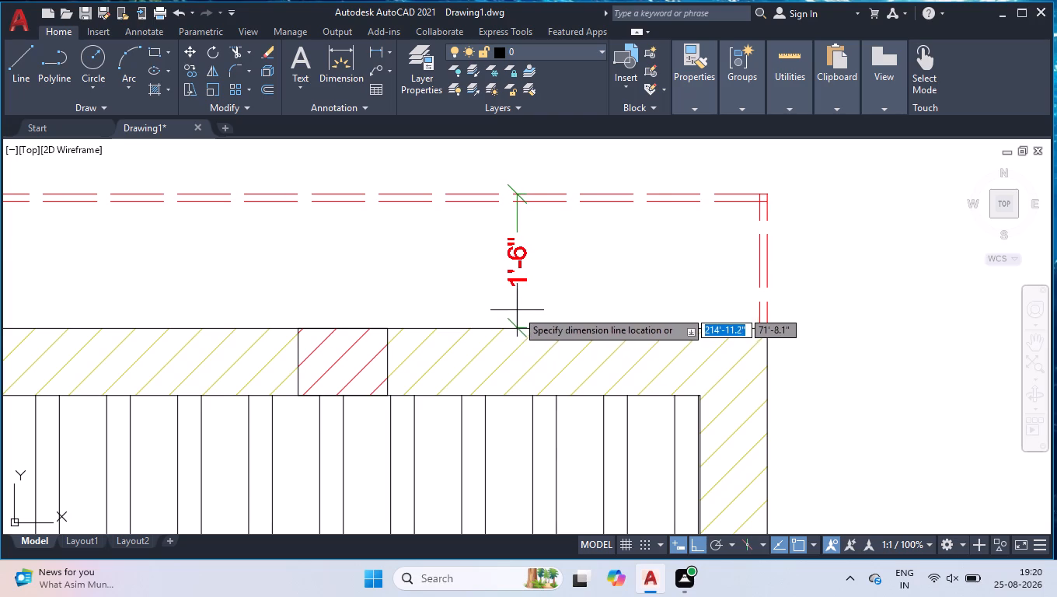
left_click(517, 310)
Add a vertical linear dimension from the outer dashed corner below the wash room to the building's outer wall corner, placed inside the strip.
scroll(640, 281, "down", 5)
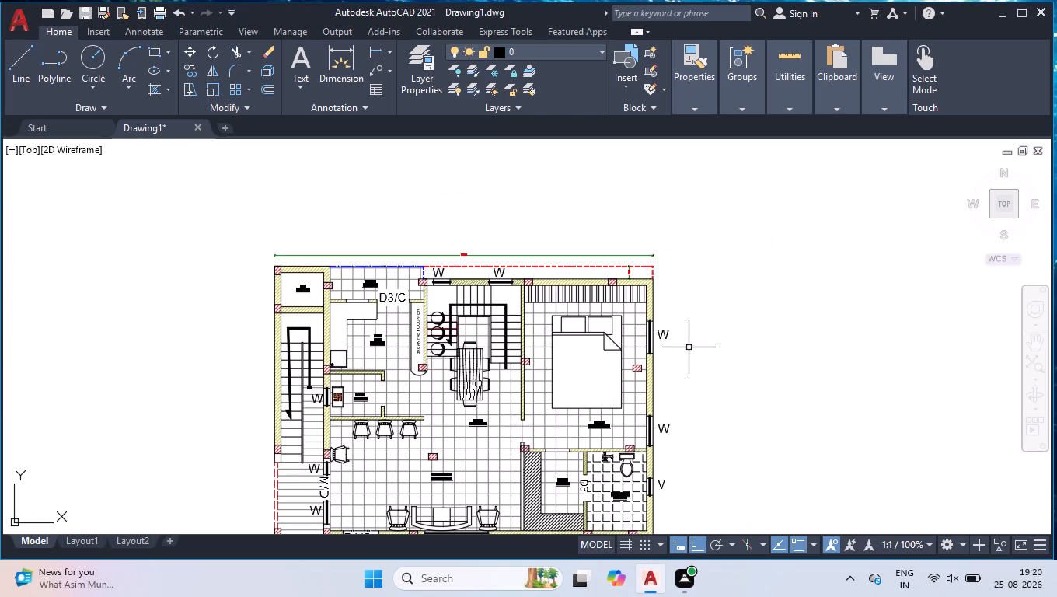
scroll(711, 293, "down", 2)
scroll(703, 373, "up", 3)
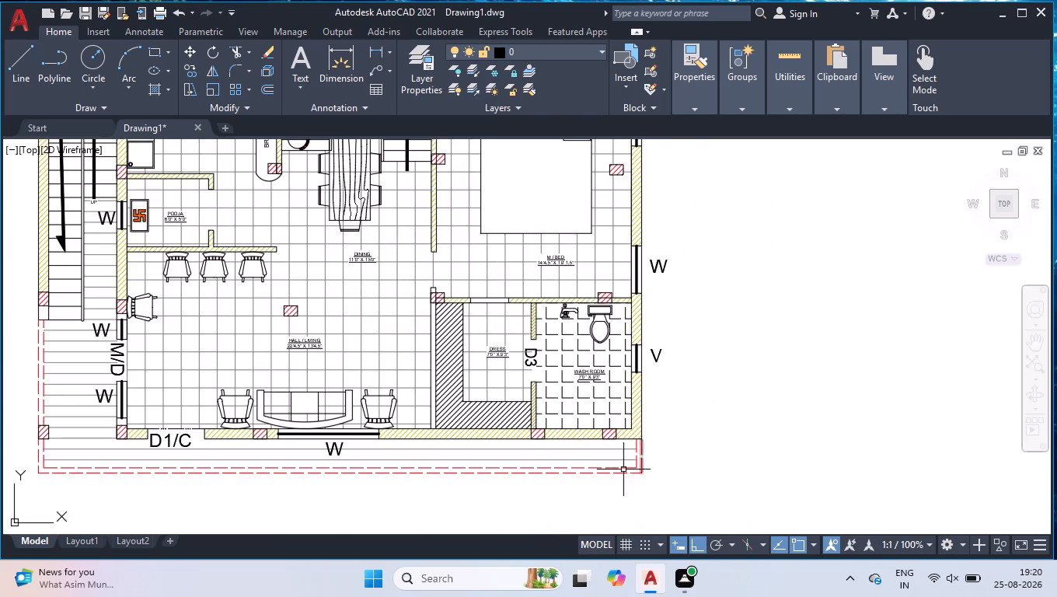
scroll(613, 476, "up", 2)
key("space")
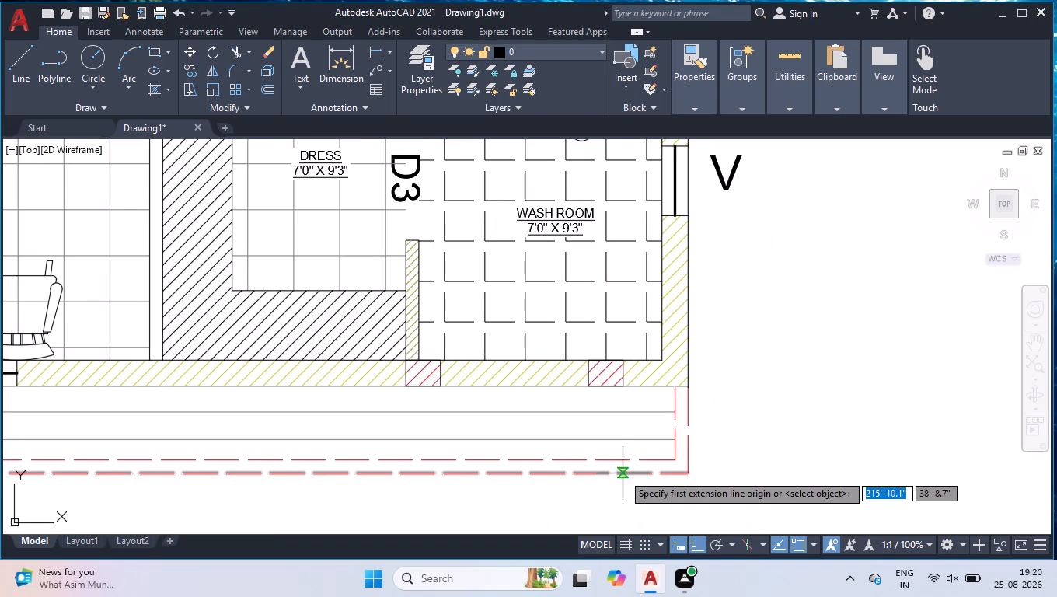
left_click(690, 475)
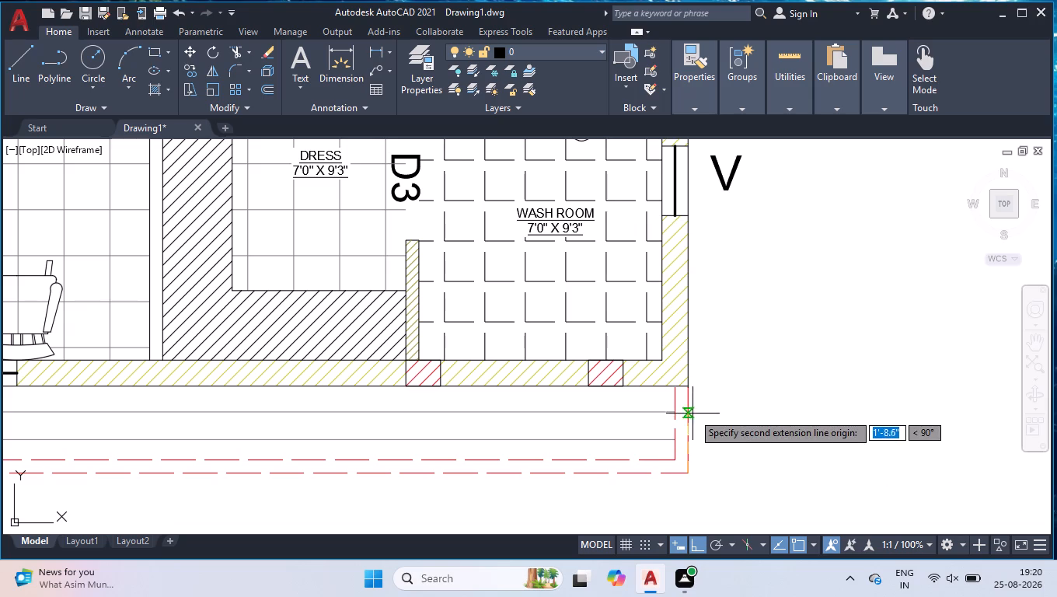
left_click(688, 386)
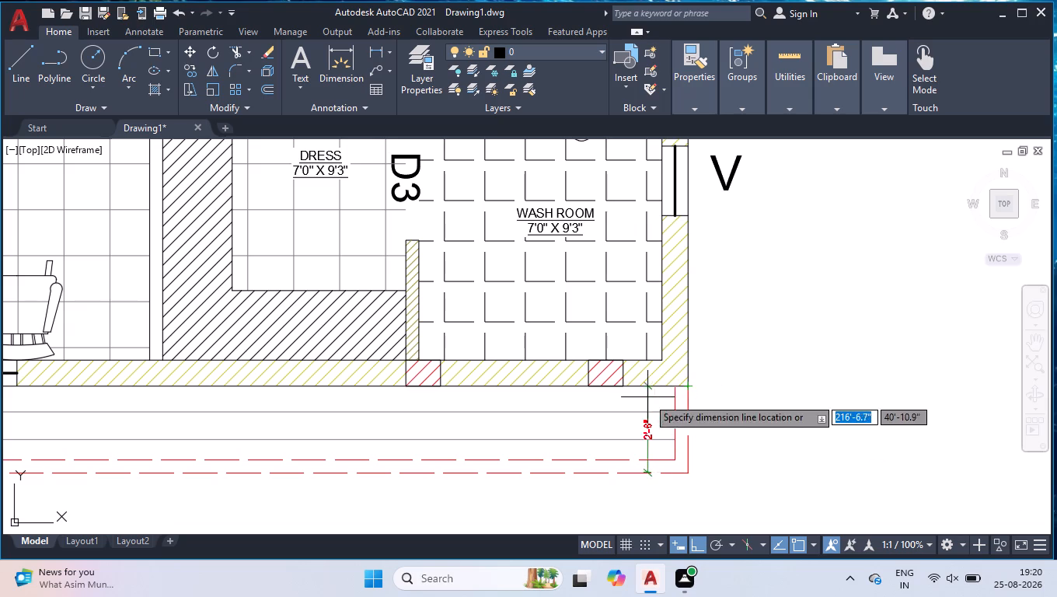
left_click(617, 402)
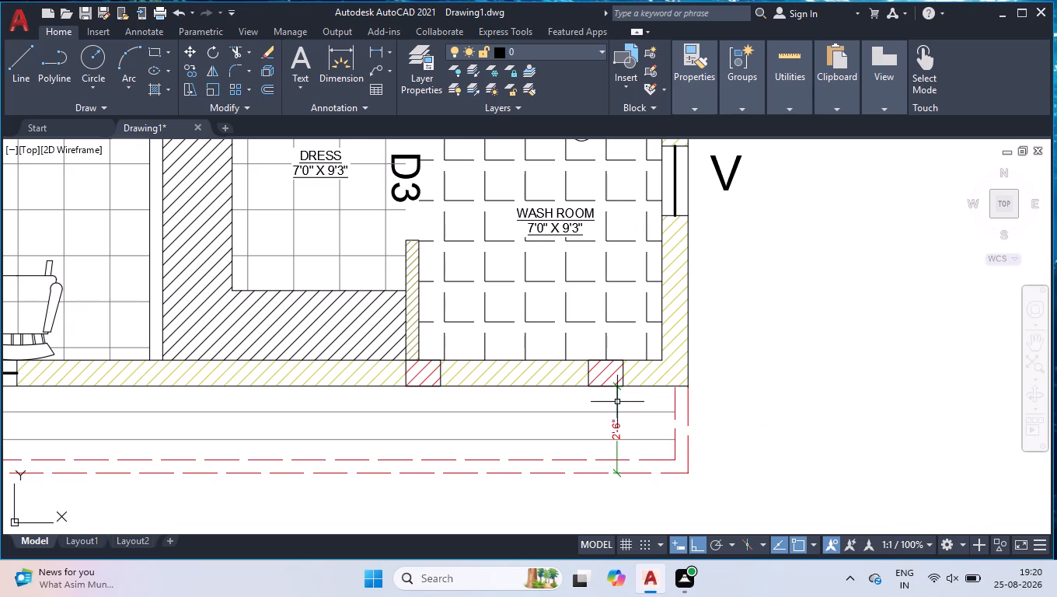
Add a vertical linear dimension of the plan's overall depth beside the staircase, from the lift's outer corner to the lower dashed corner.
scroll(690, 405, "down", 1)
scroll(766, 404, "down", 1)
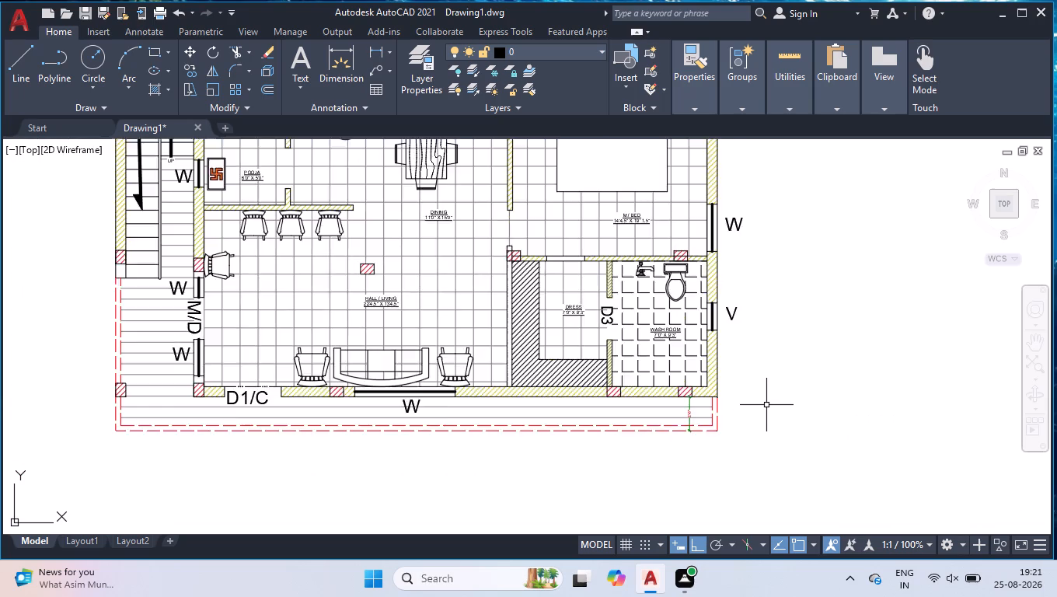
scroll(769, 409, "down", 2)
scroll(534, 296, "up", 1)
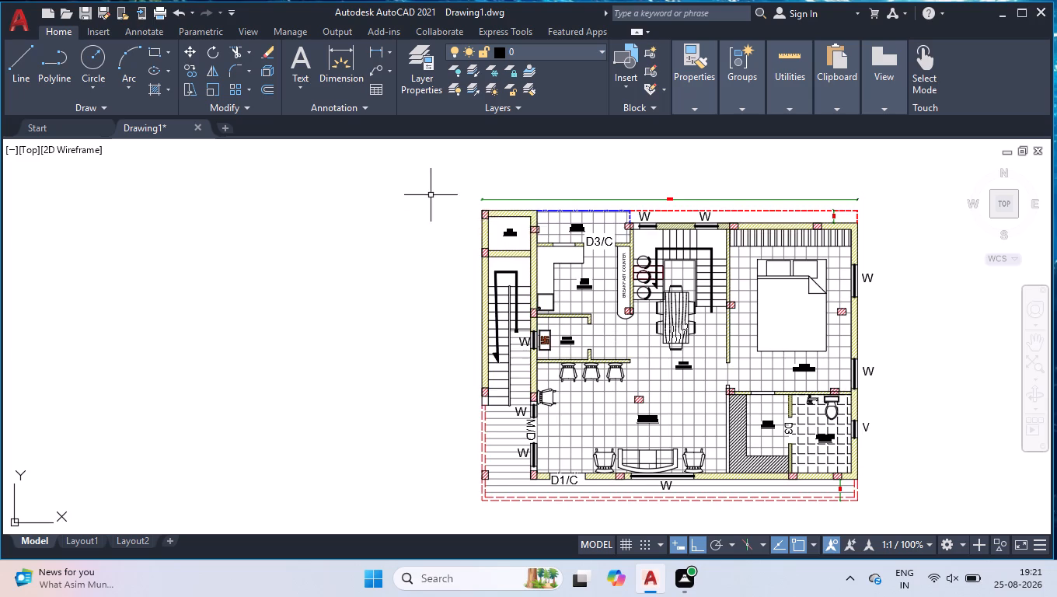
key("space")
left_click(480, 207)
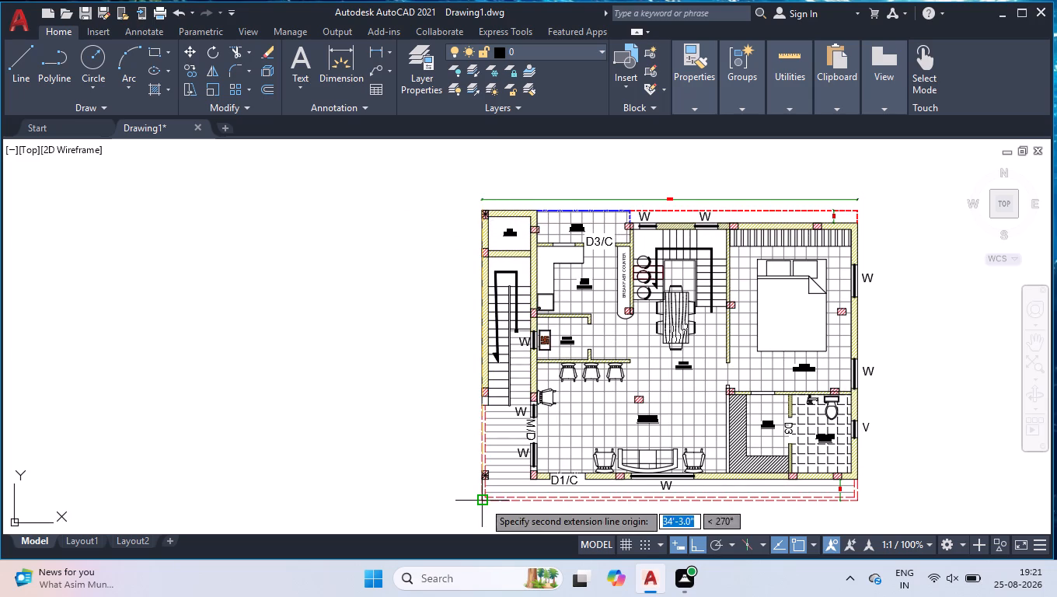
left_click(483, 501)
left_click(469, 497)
Change the linetype of the overall depth dimension beside the staircase to Continuous.
scroll(473, 358, "up", 3)
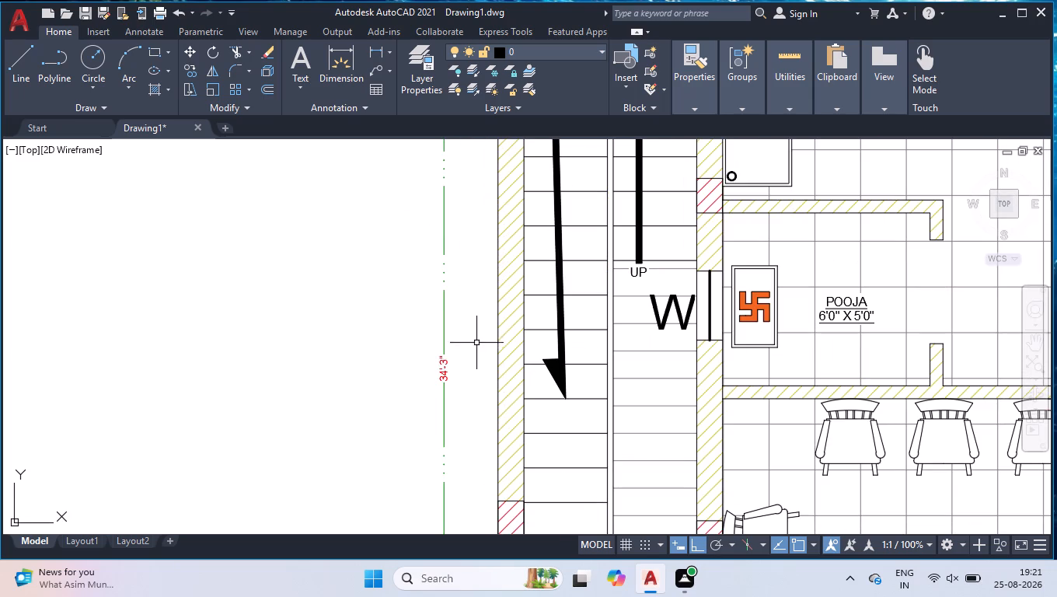
left_click(452, 309)
left_click(390, 316)
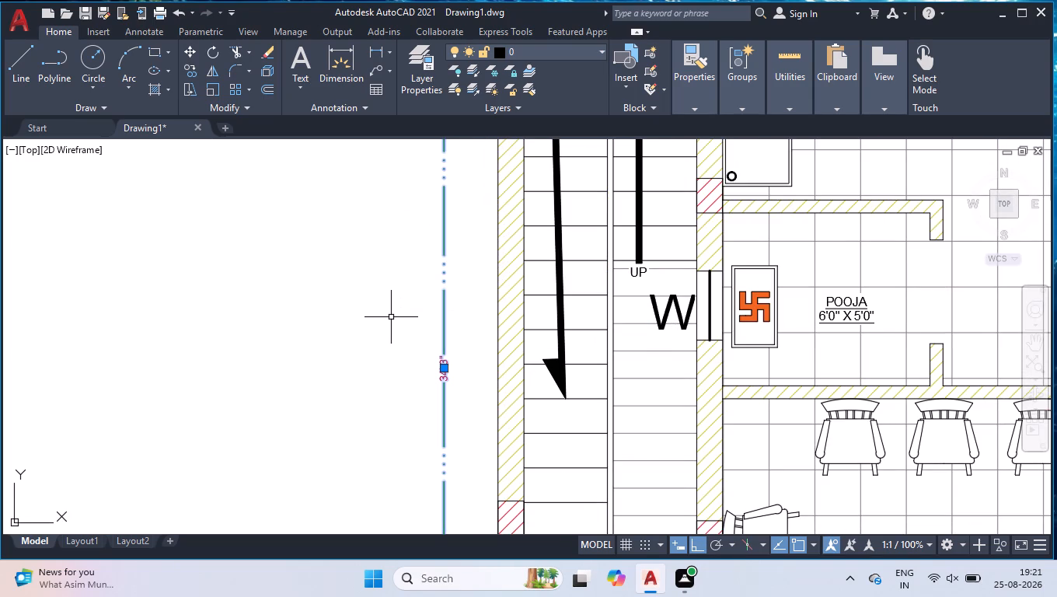
key("ctrl+1")
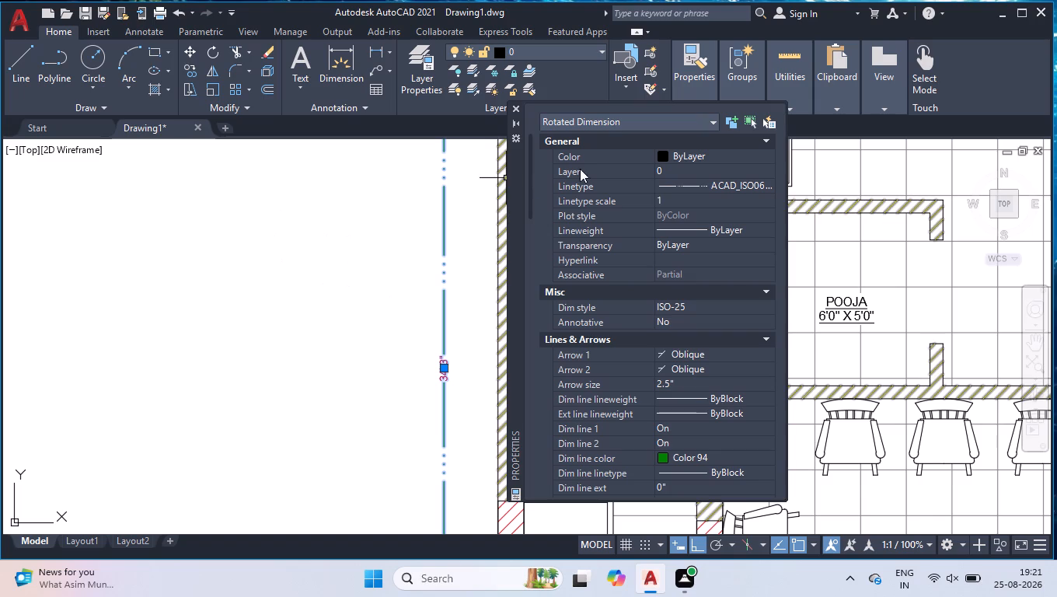
left_click(661, 187)
left_click(672, 186)
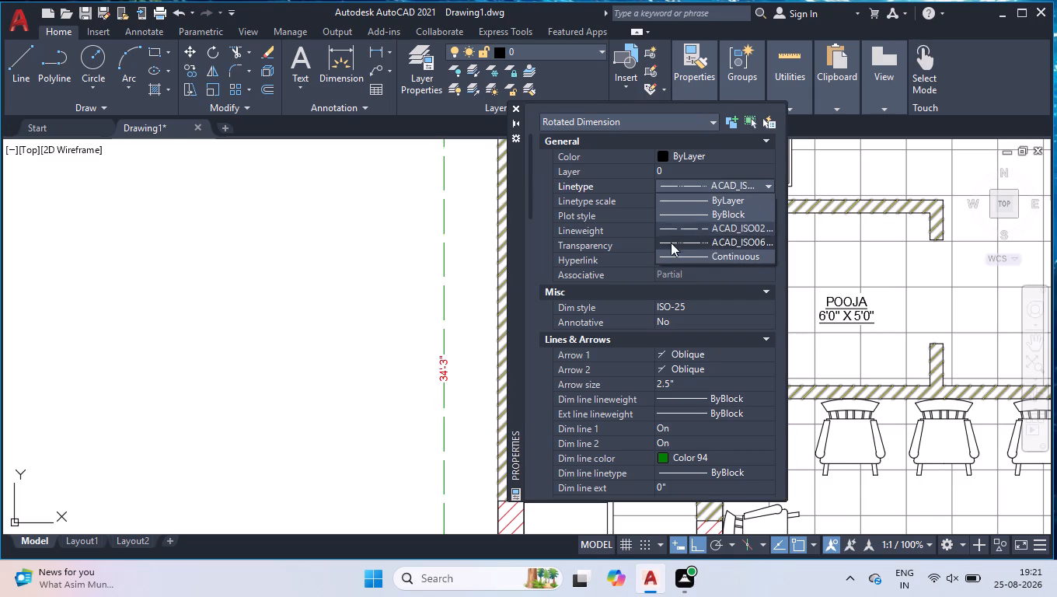
left_click(674, 257)
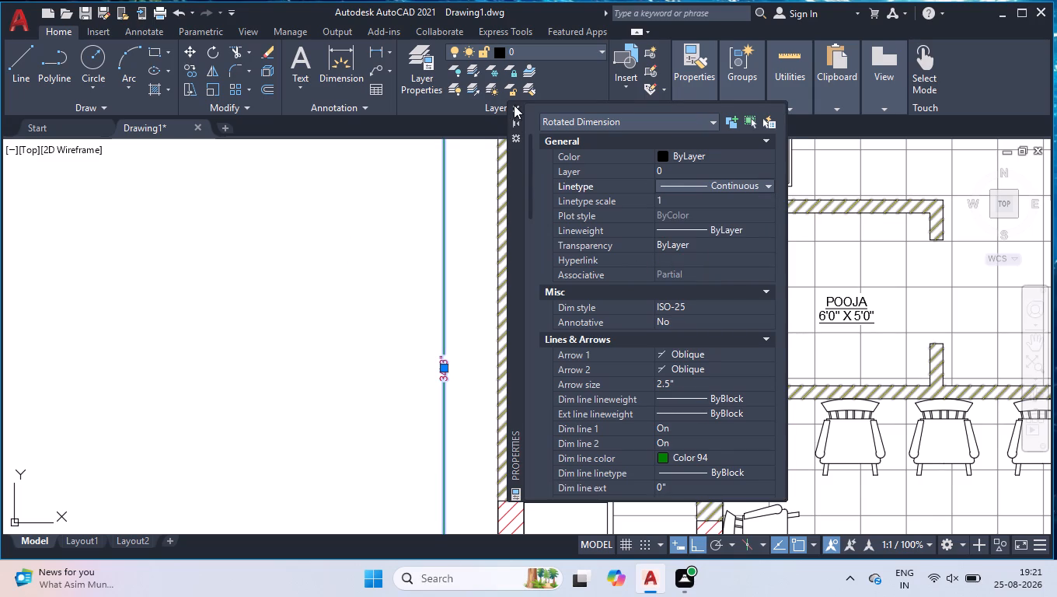
left_click(515, 104)
left_click_drag(481, 235, 479, 246, "ctrl")
left_click(396, 341, "ctrl")
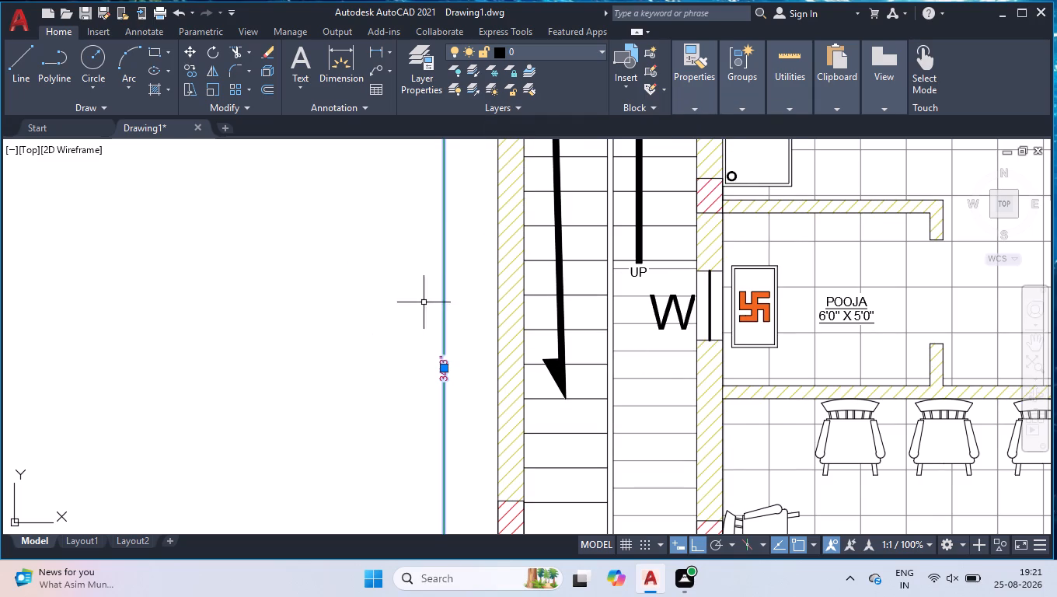
left_click(448, 288, "shift")
left_click(424, 314, "shift")
Add a horizontal linear dimension across the staircase's inner width, just below the wall separating it from the lift.
scroll(420, 309, "down", 4)
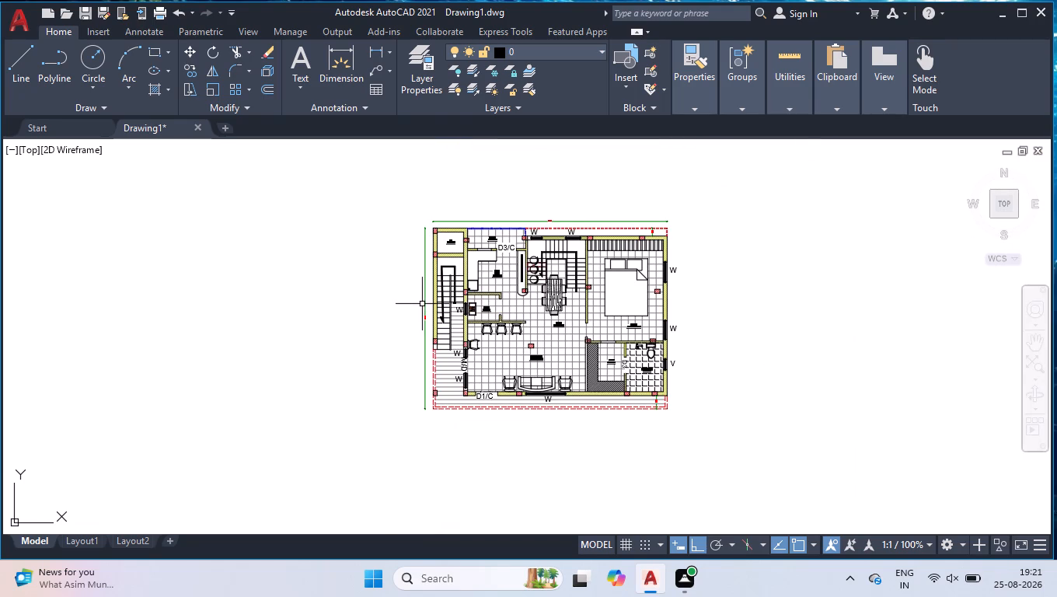
scroll(439, 236, "up", 3)
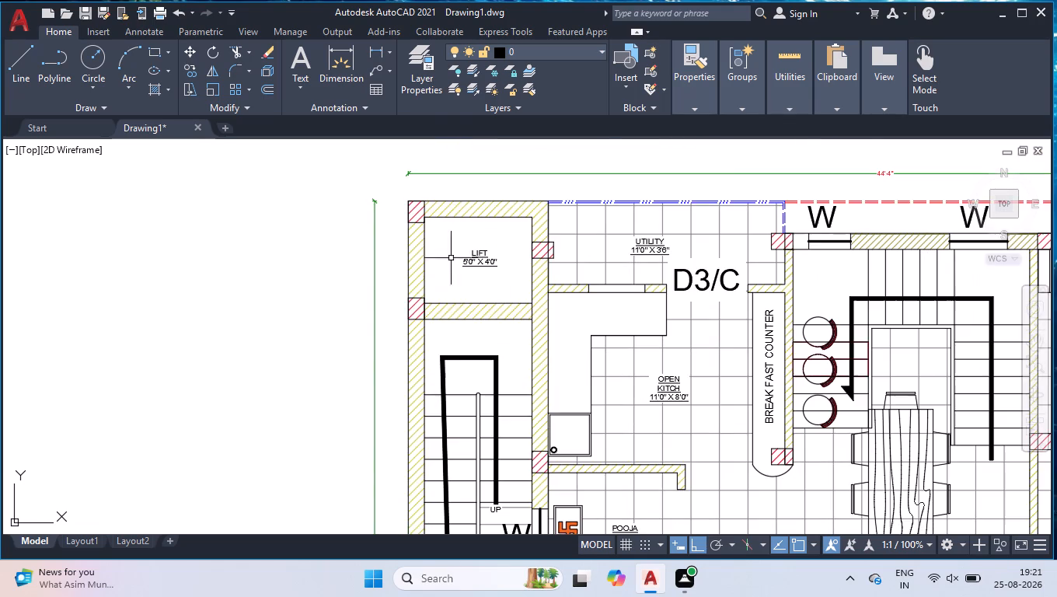
scroll(467, 345, "up", 2)
key("space")
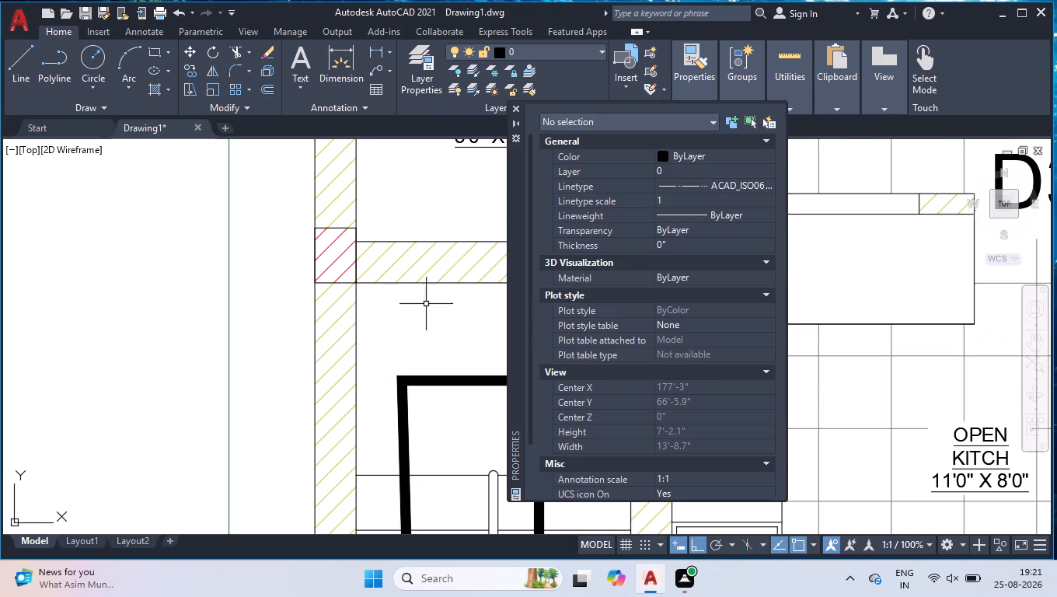
left_click(513, 108)
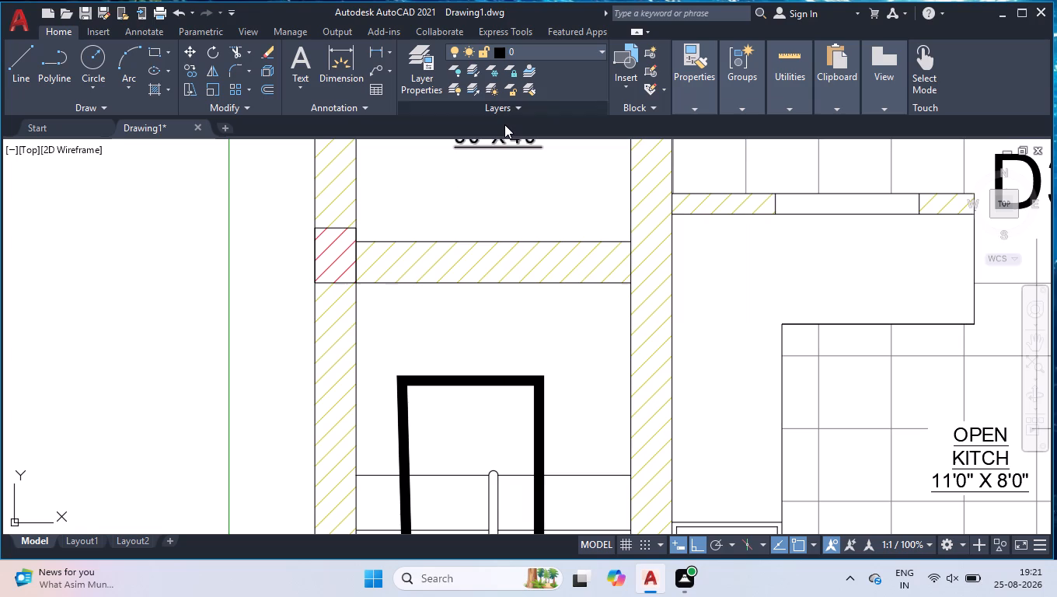
type("DLI")
key("Return")
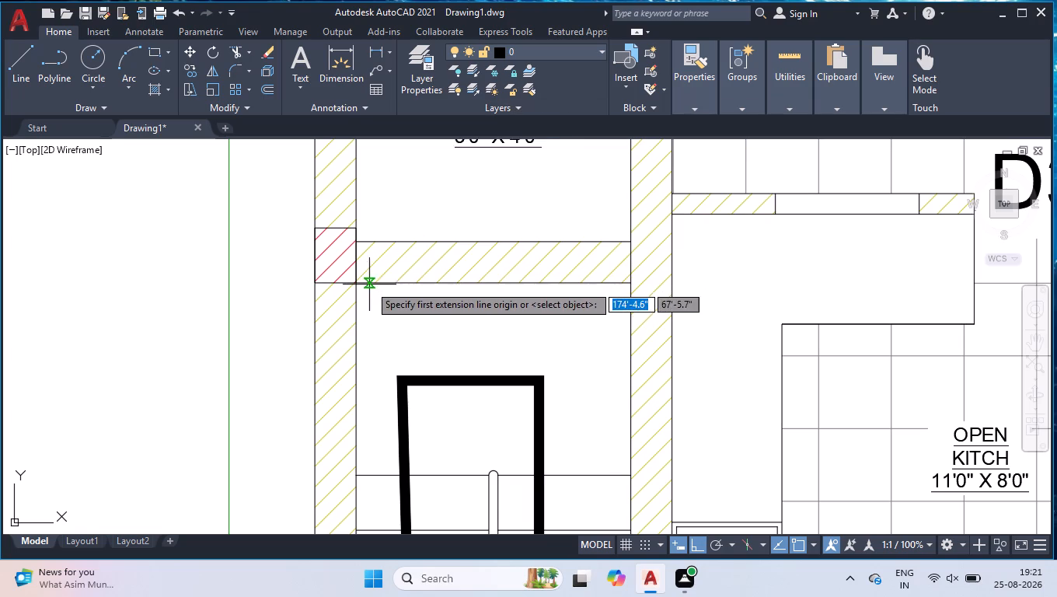
left_click(360, 280)
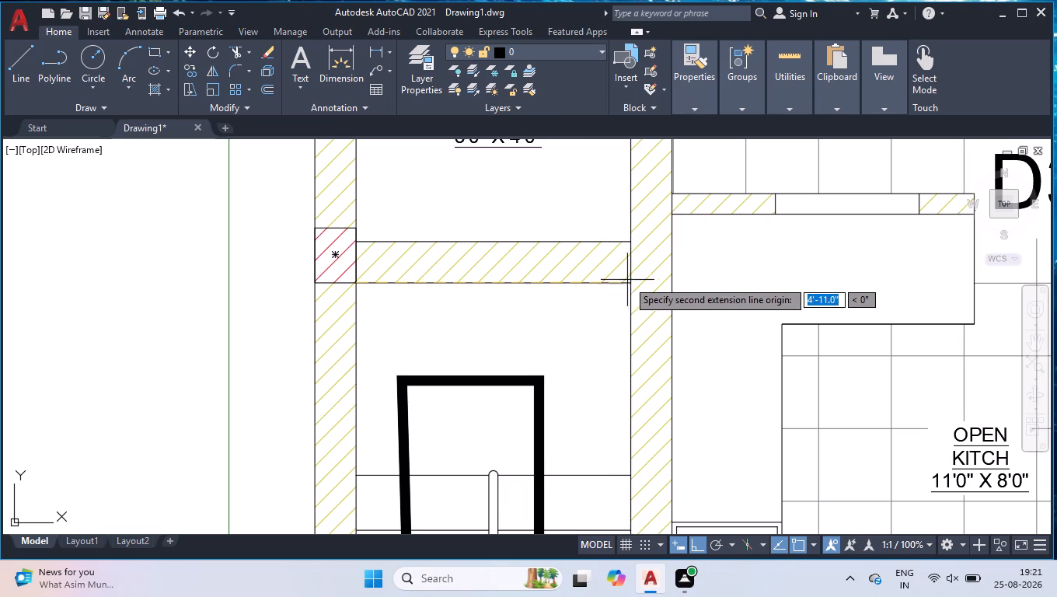
left_click(631, 285)
left_click(604, 312)
Add a horizontal linear dimension from the outer dashed line to the hall's outer wall face, just above the lower columns beside D1/C.
scroll(606, 312, "down", 3)
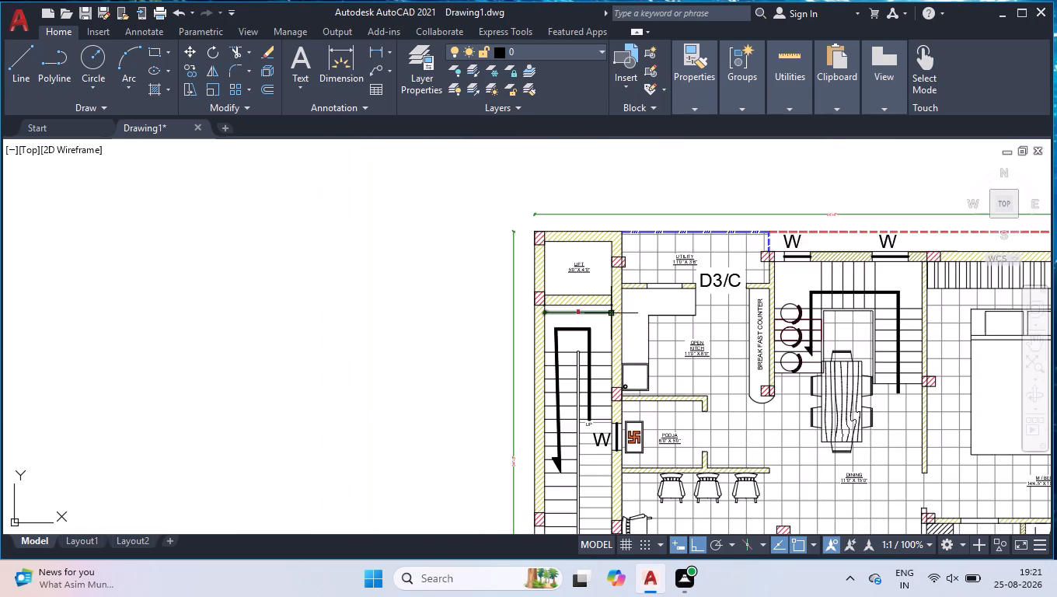
scroll(637, 330, "down", 2)
scroll(624, 459, "up", 4)
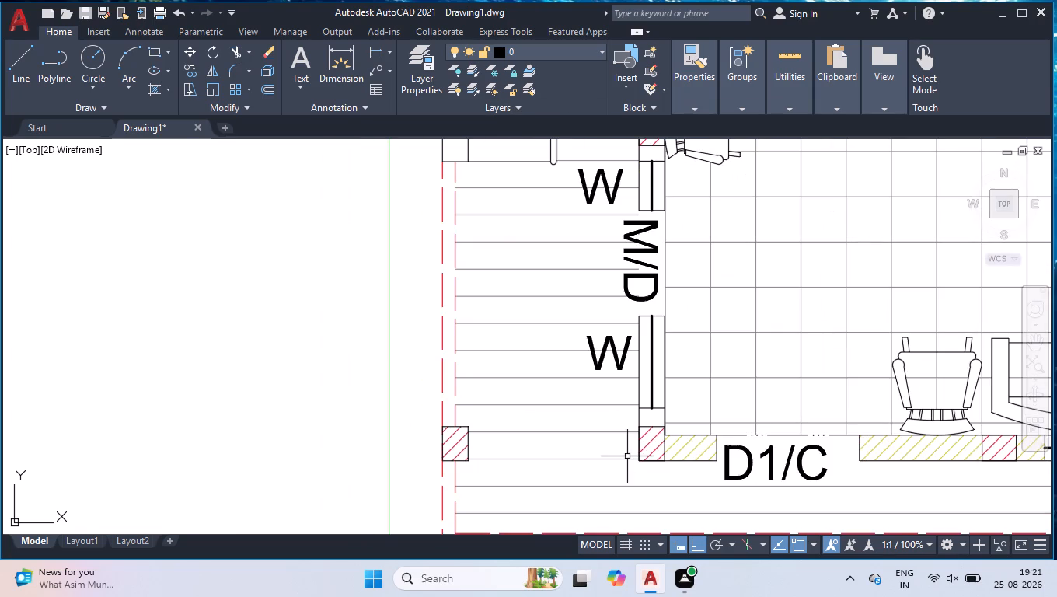
scroll(628, 457, "up", 2)
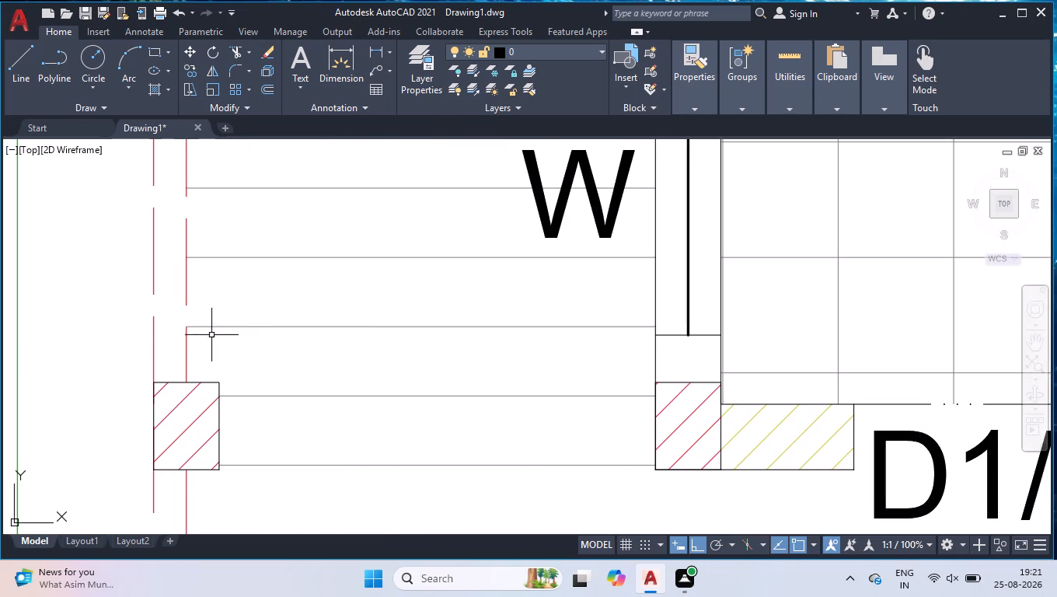
key("space")
left_click(155, 323)
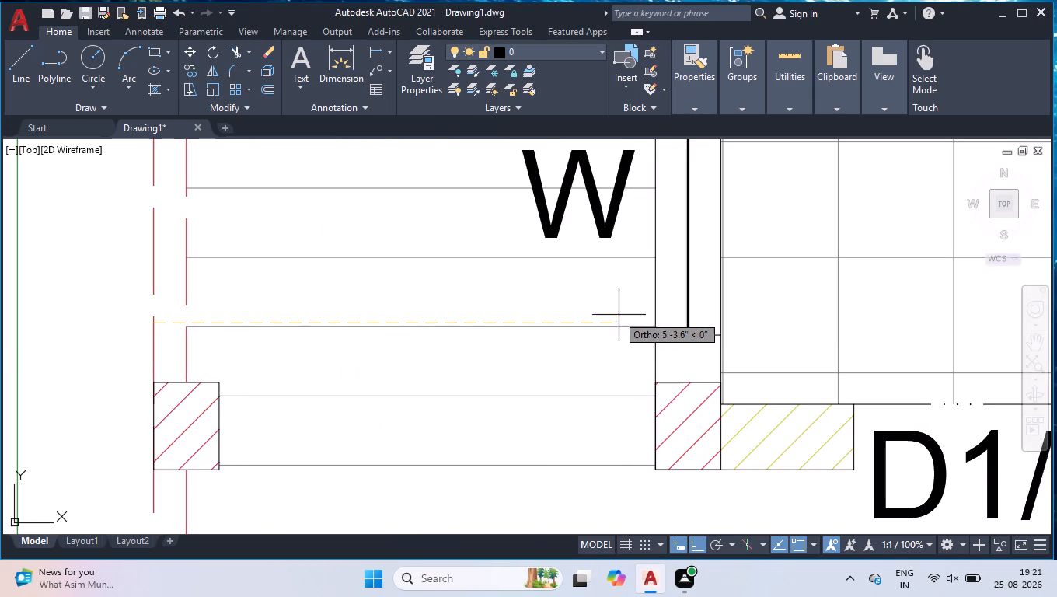
left_click(653, 321)
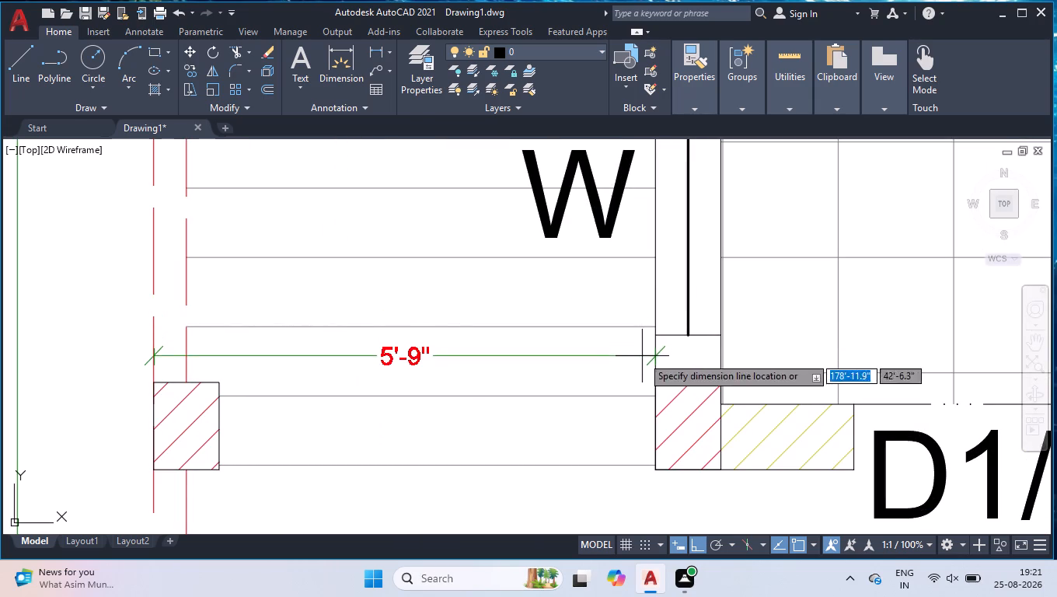
left_click(642, 356)
scroll(573, 365, "down", 6)
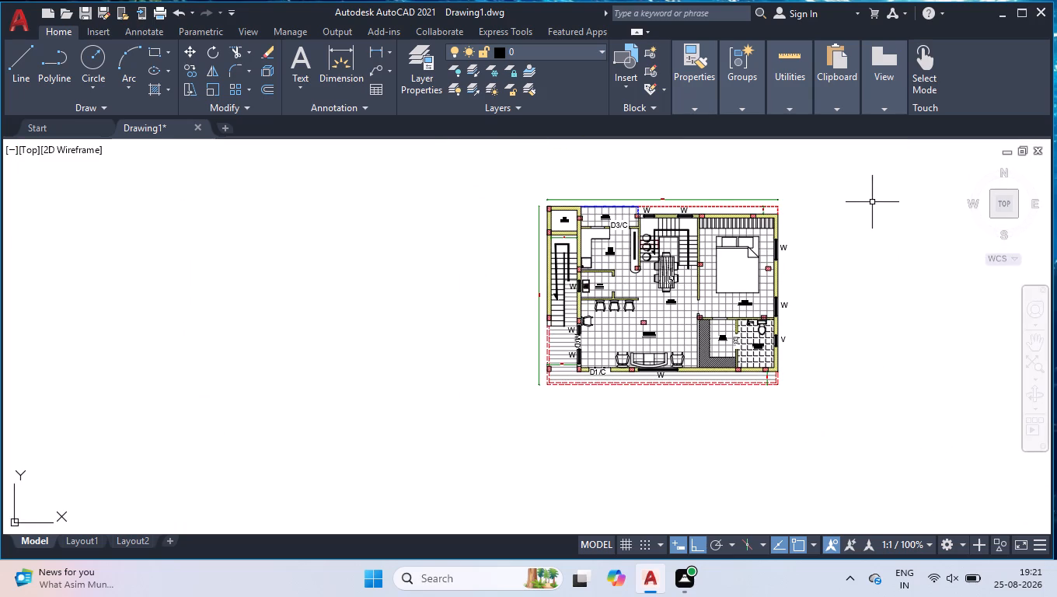
Modify the ISO-25 dimension style, setting the arrow size to 6 inches.
scroll(873, 202, "up", 1)
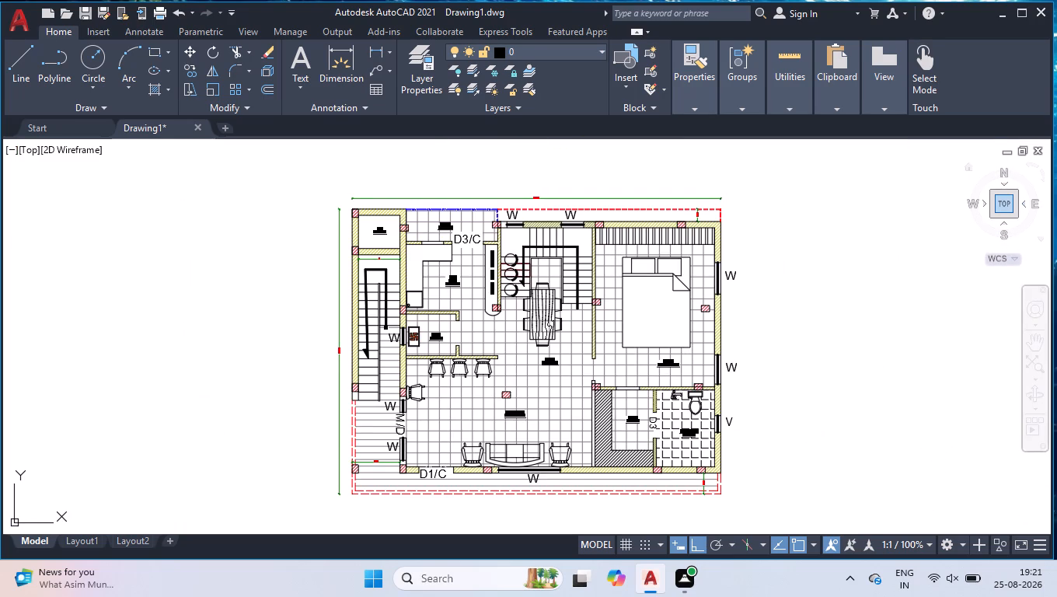
key("ctrl+0")
left_click(990, 106)
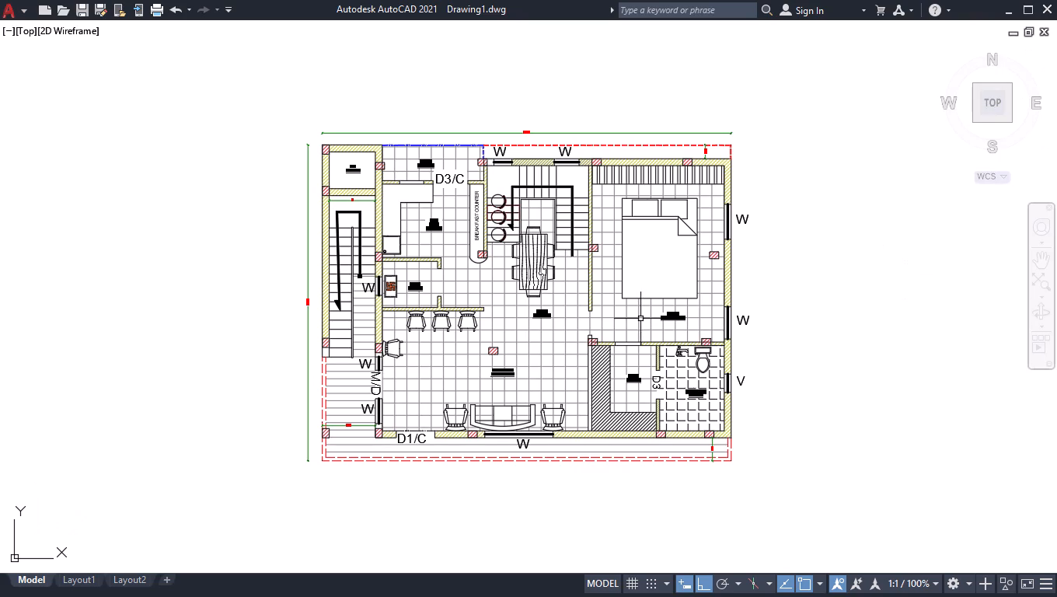
scroll(515, 319, "up", 1)
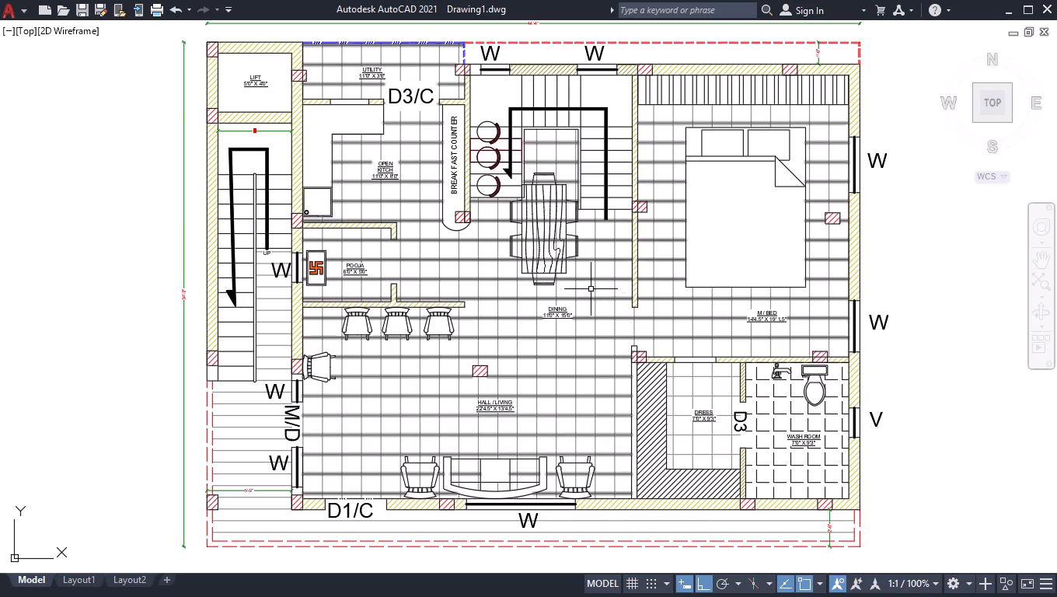
key("d")
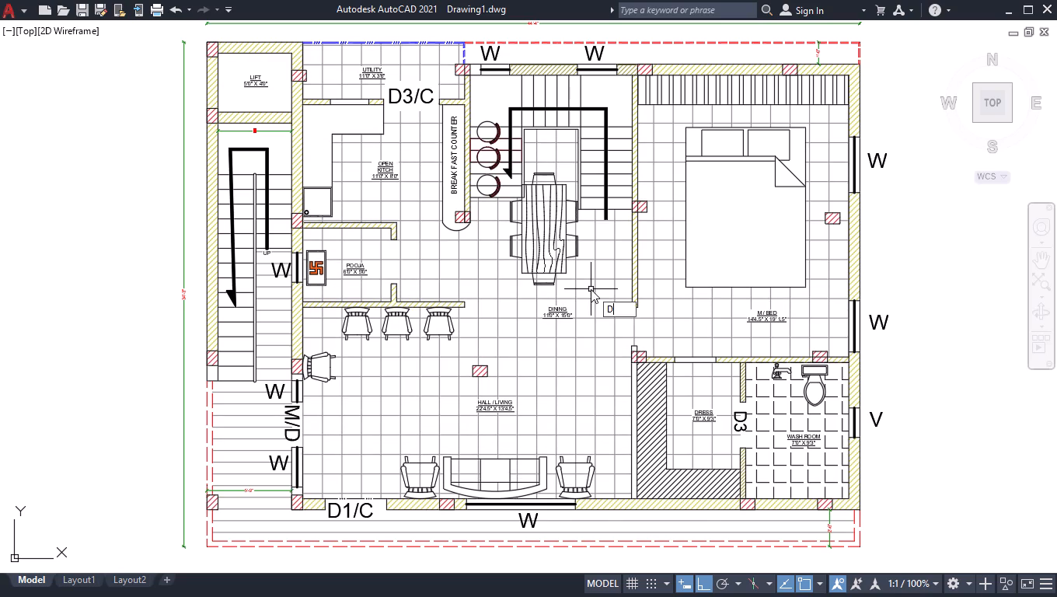
key("Return")
left_click(691, 273)
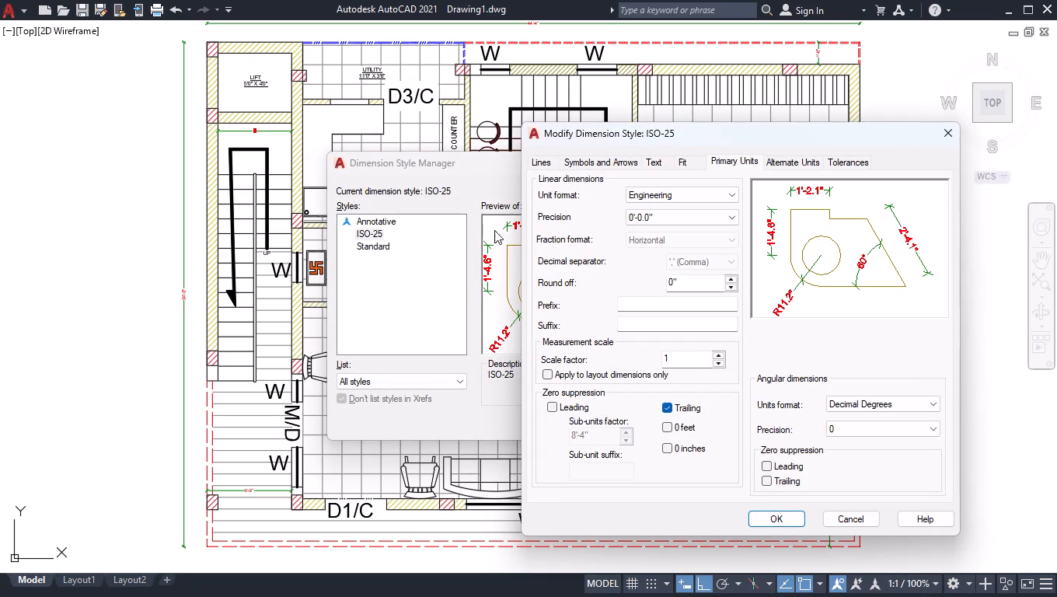
left_click(531, 165)
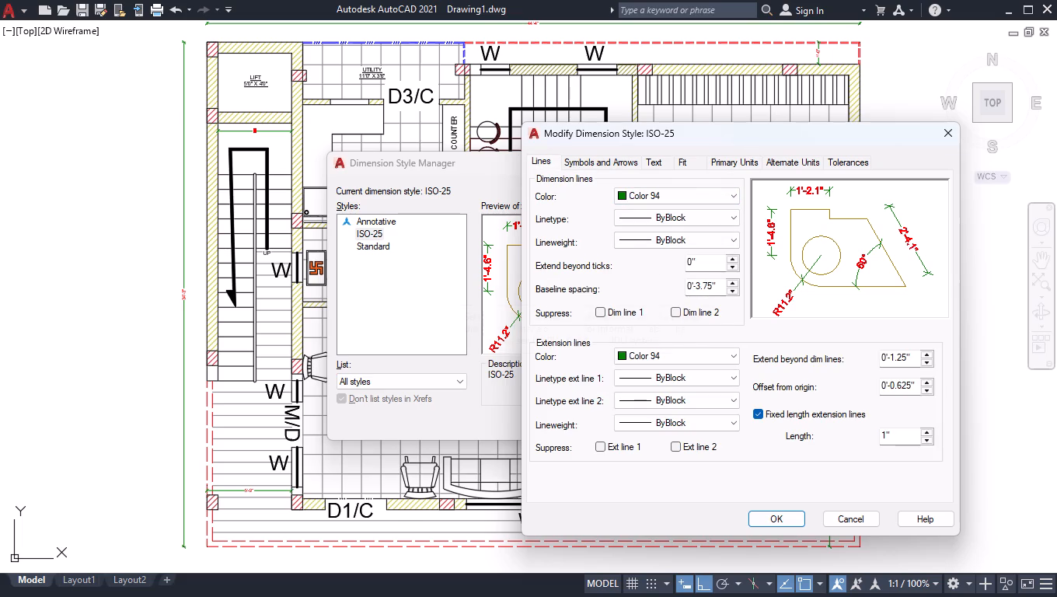
left_click(596, 162)
left_click_drag(569, 319, 429, 313)
key("6")
key("Return")
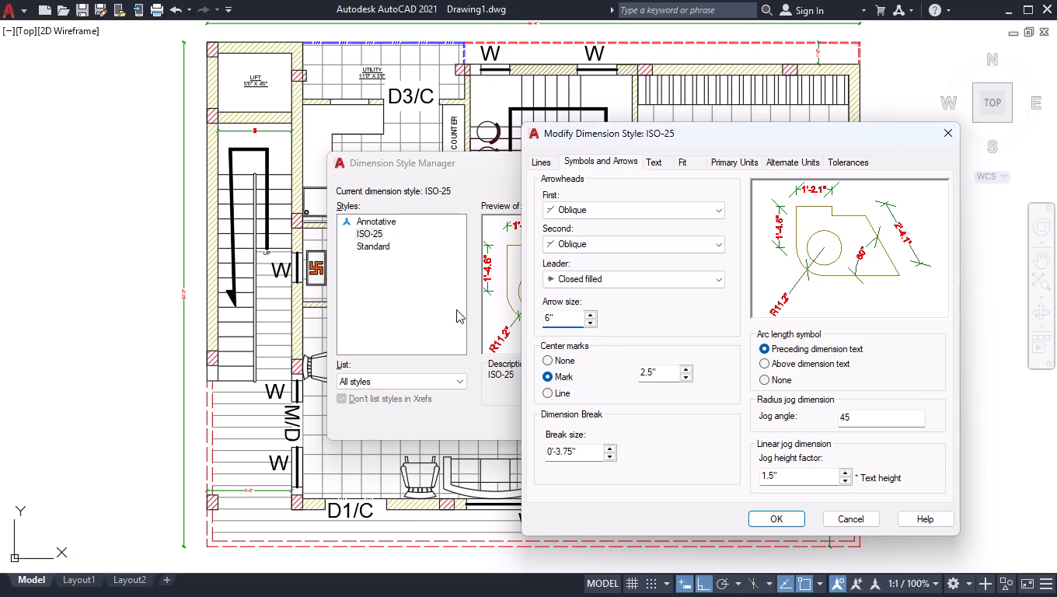
Set the ISO-25 dimension style's text height to 10 inches, make the style current and close the Dimension Style Manager.
left_click(663, 161)
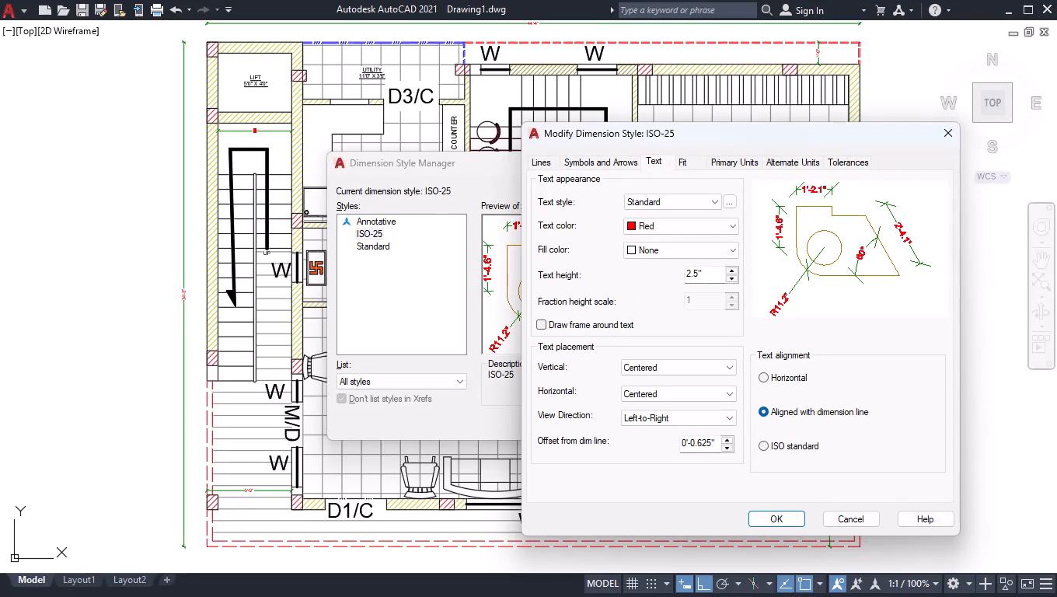
left_click_drag(707, 279, 546, 260)
key("1")
key("0")
key("Return")
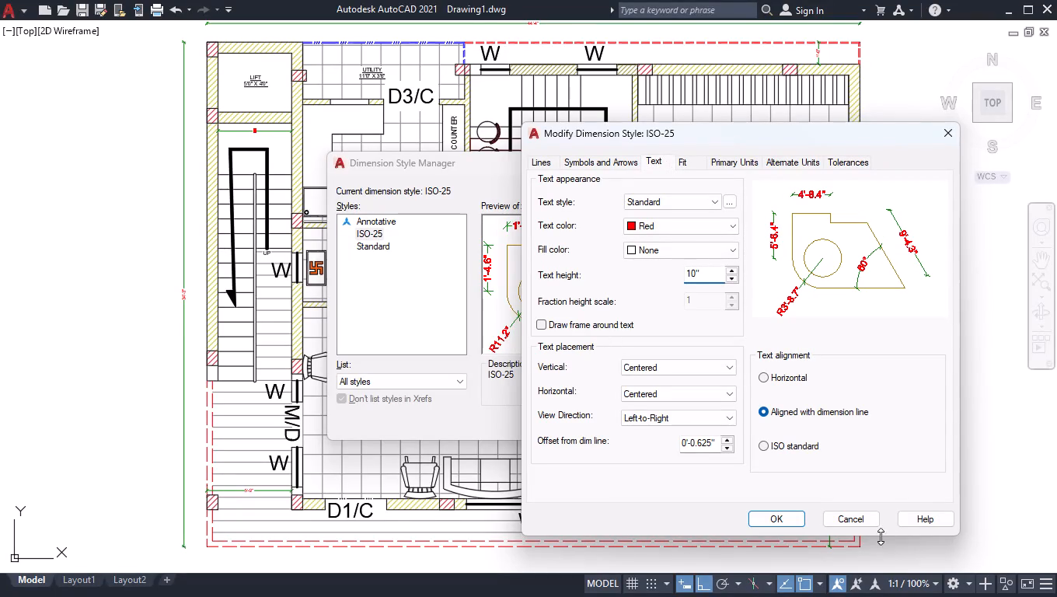
left_click(761, 523)
left_click(683, 225)
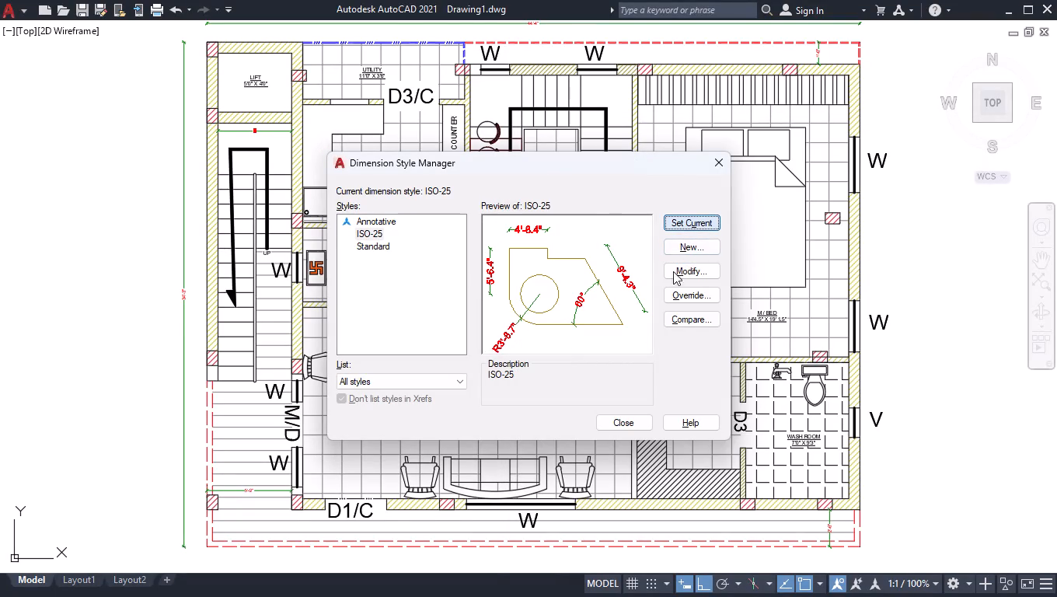
left_click(634, 424)
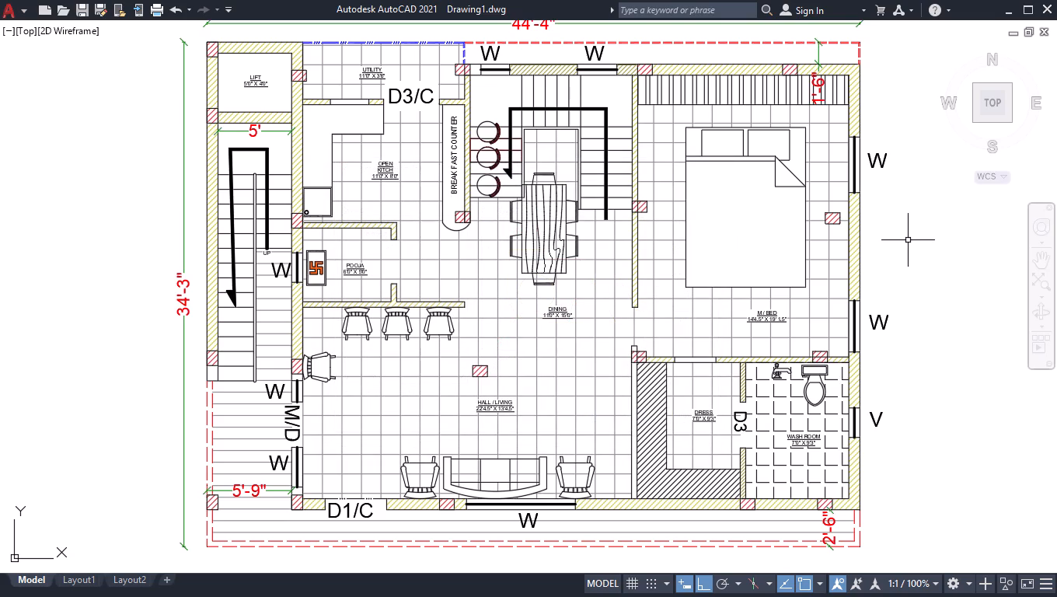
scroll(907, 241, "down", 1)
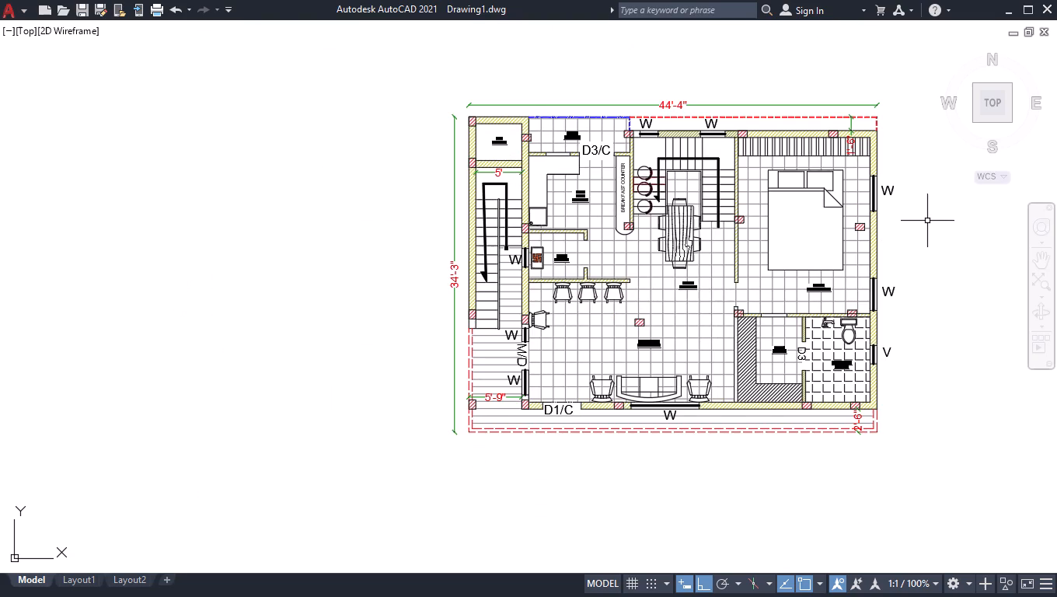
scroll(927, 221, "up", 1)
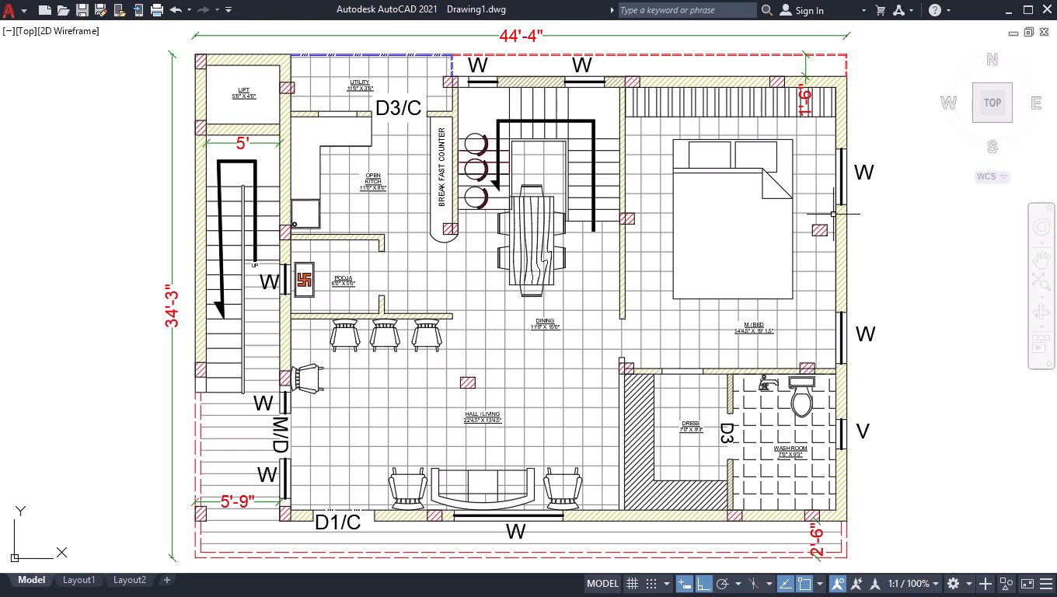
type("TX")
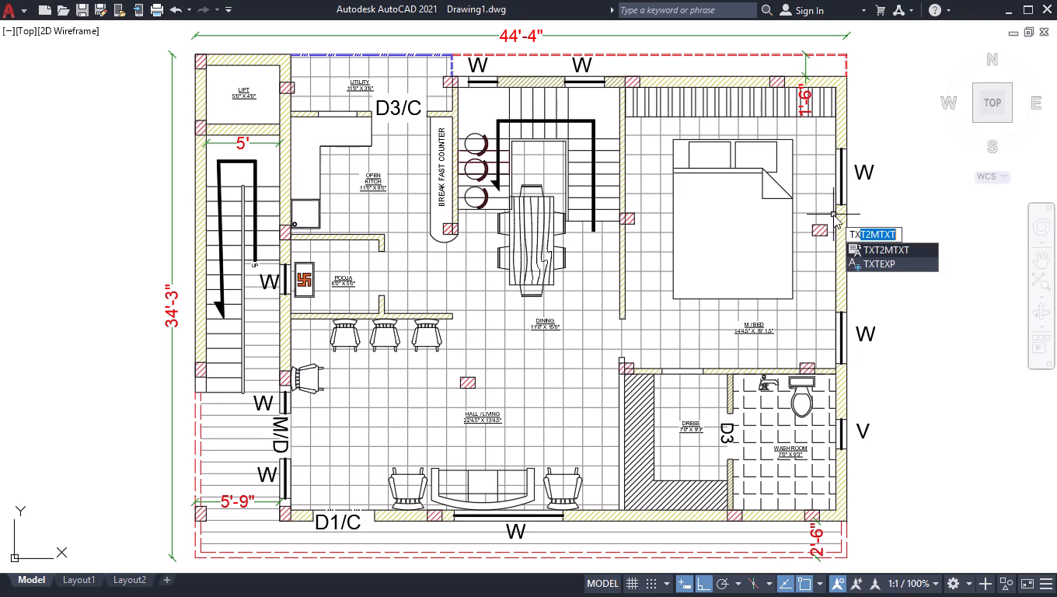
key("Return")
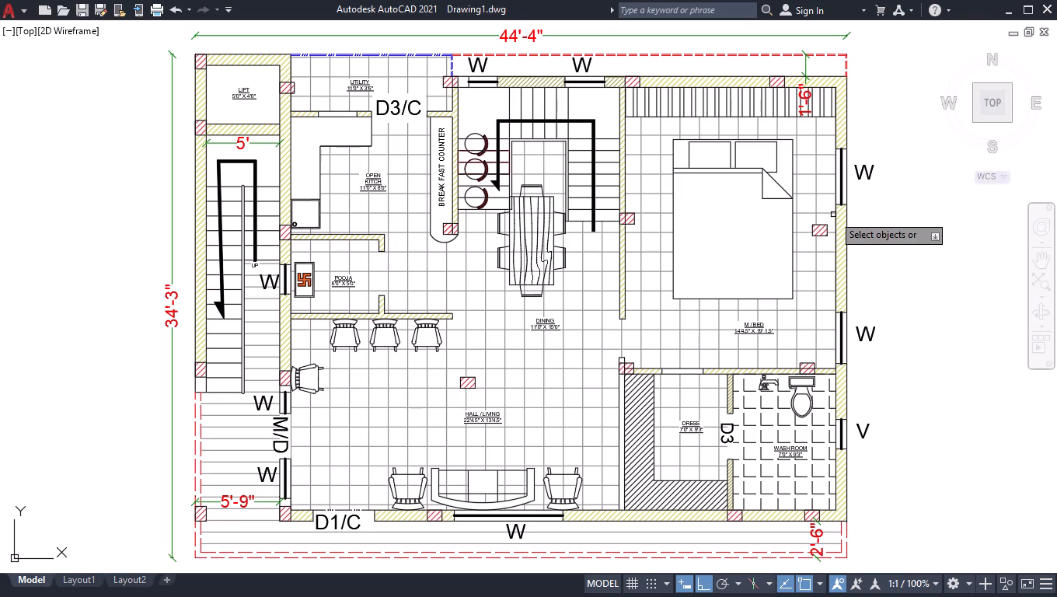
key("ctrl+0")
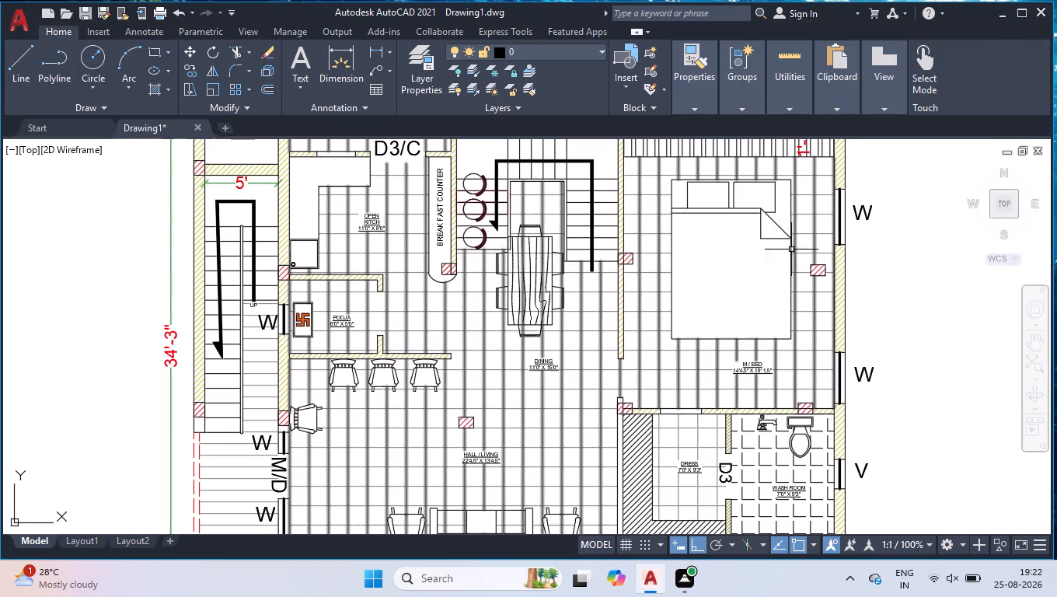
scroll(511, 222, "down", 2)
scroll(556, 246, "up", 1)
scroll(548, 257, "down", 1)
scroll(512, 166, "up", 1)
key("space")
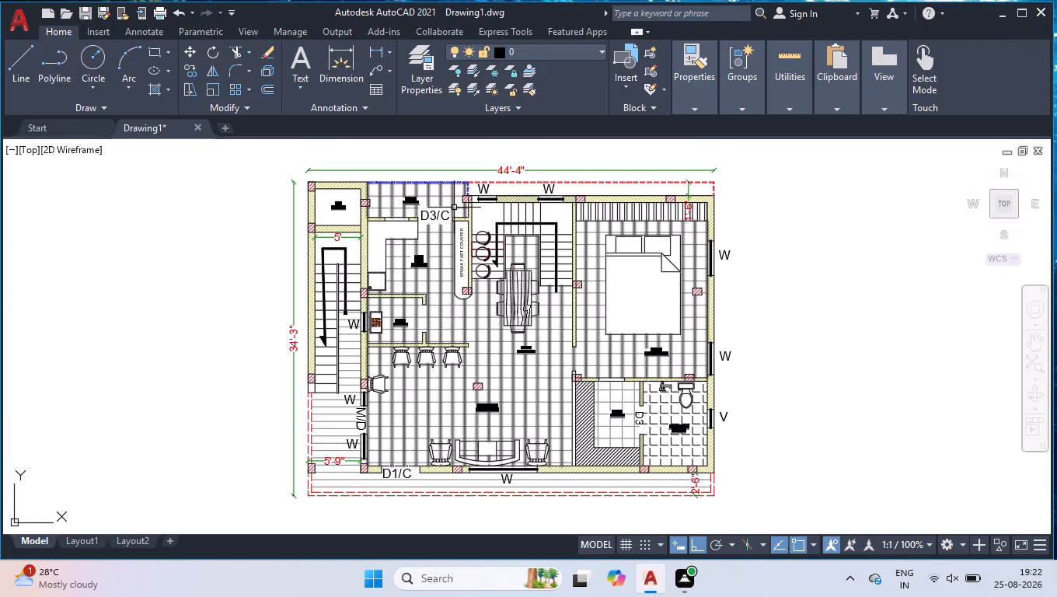
Combine the M / BED room label's lines into one multiline text object with TXT2MTXT.
type("TXT")
key("Return")
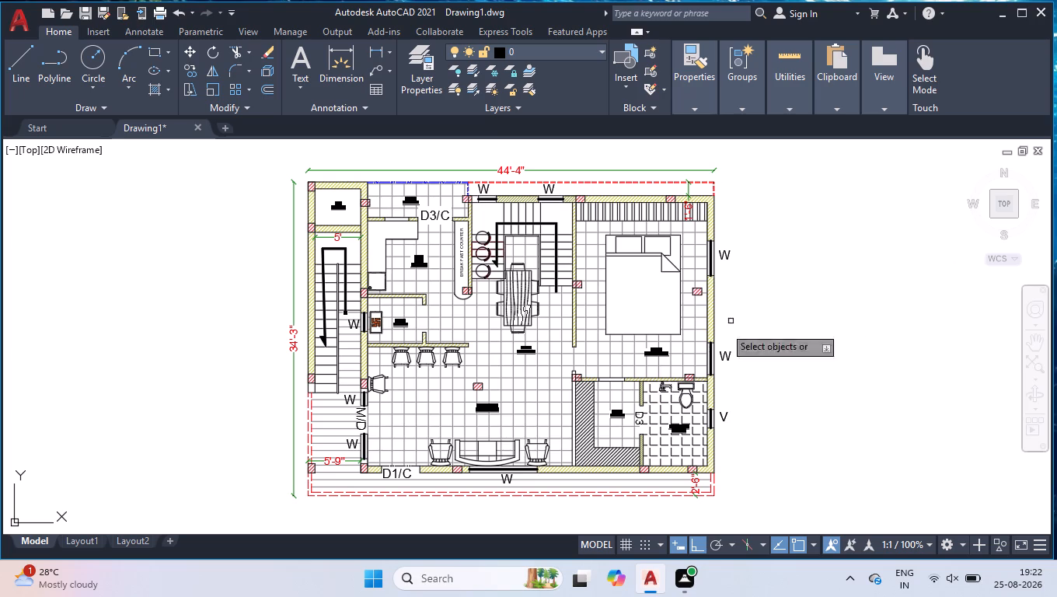
scroll(650, 353, "up", 3)
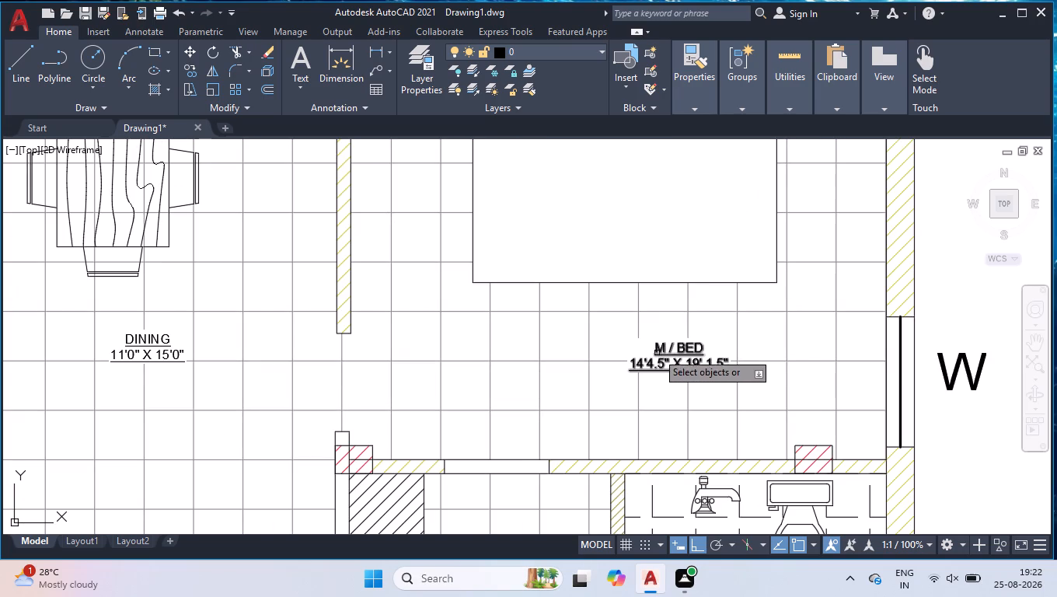
left_click(658, 351)
key("Return")
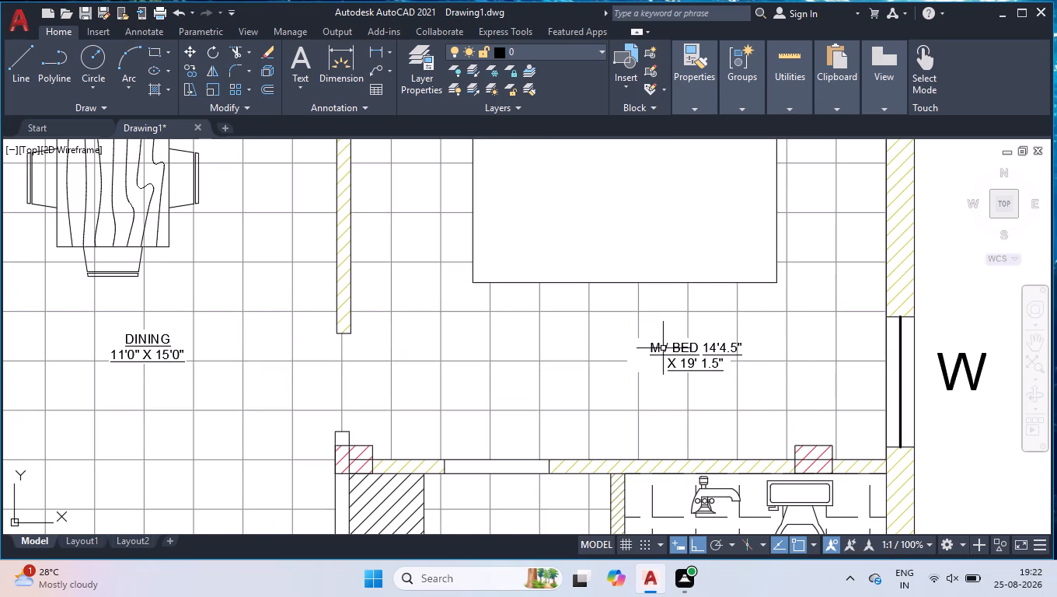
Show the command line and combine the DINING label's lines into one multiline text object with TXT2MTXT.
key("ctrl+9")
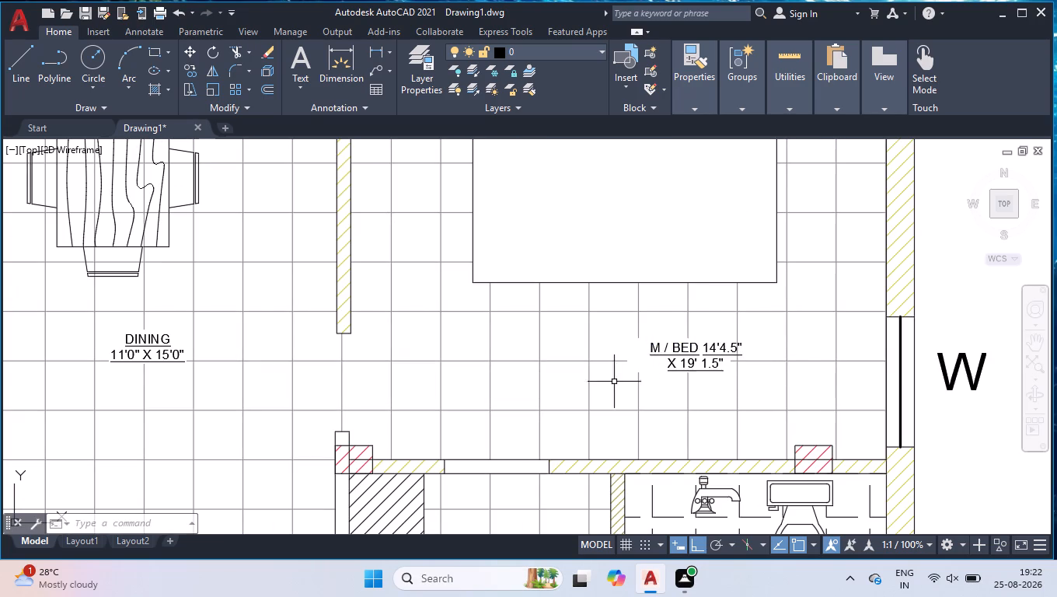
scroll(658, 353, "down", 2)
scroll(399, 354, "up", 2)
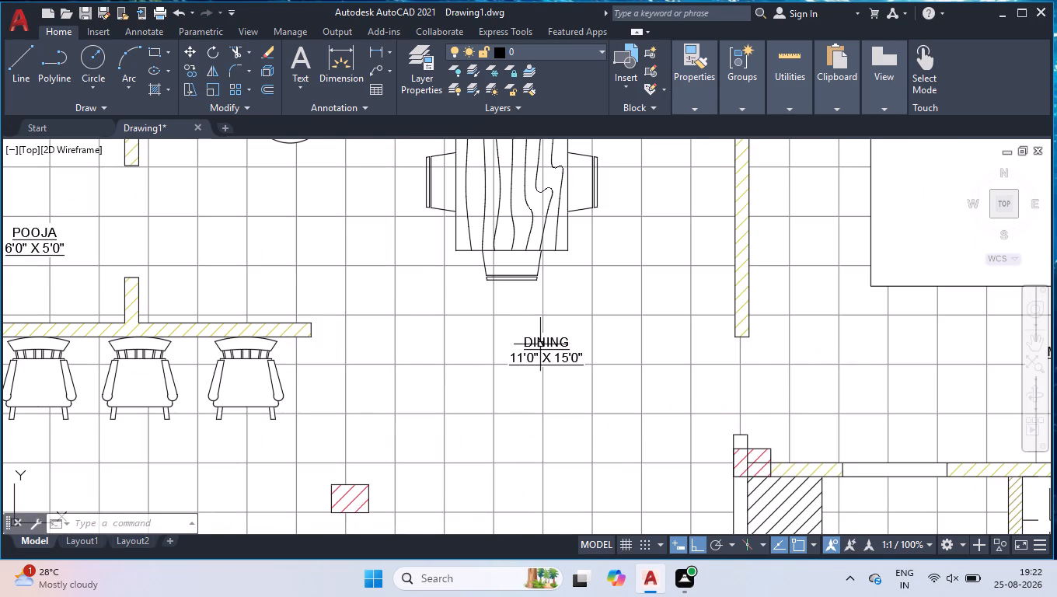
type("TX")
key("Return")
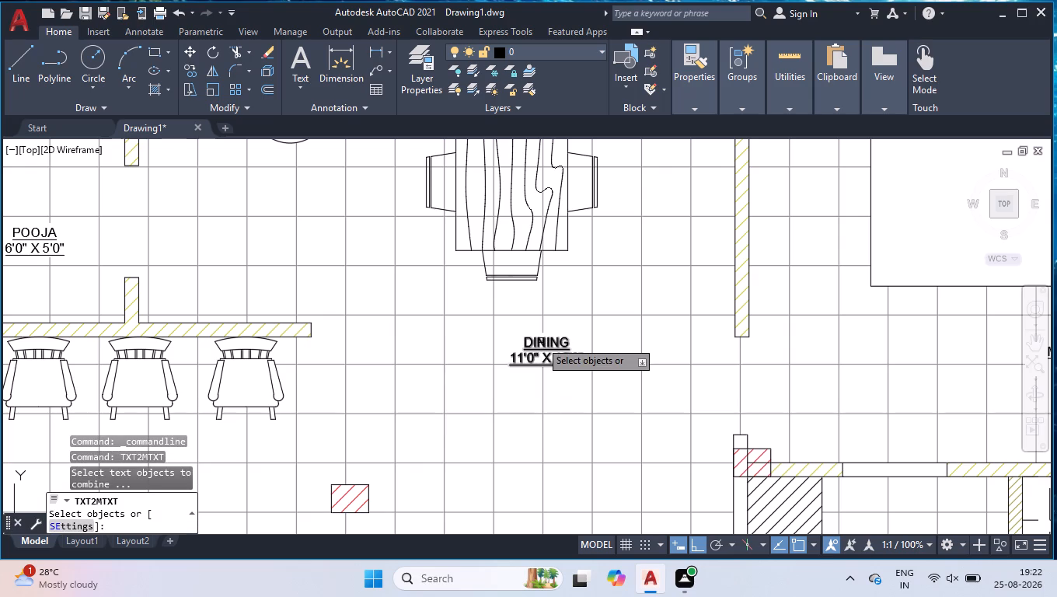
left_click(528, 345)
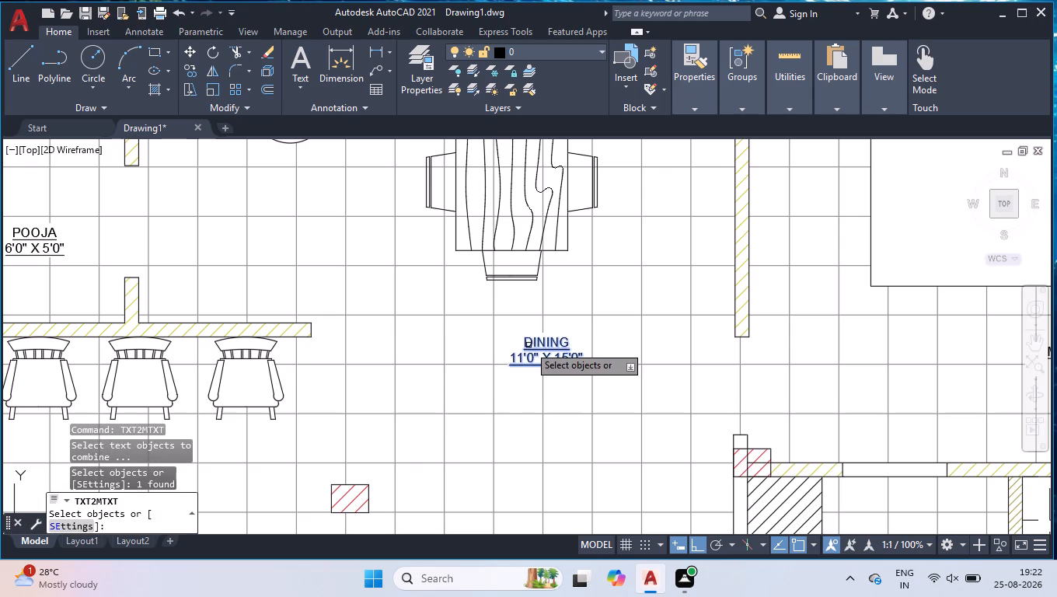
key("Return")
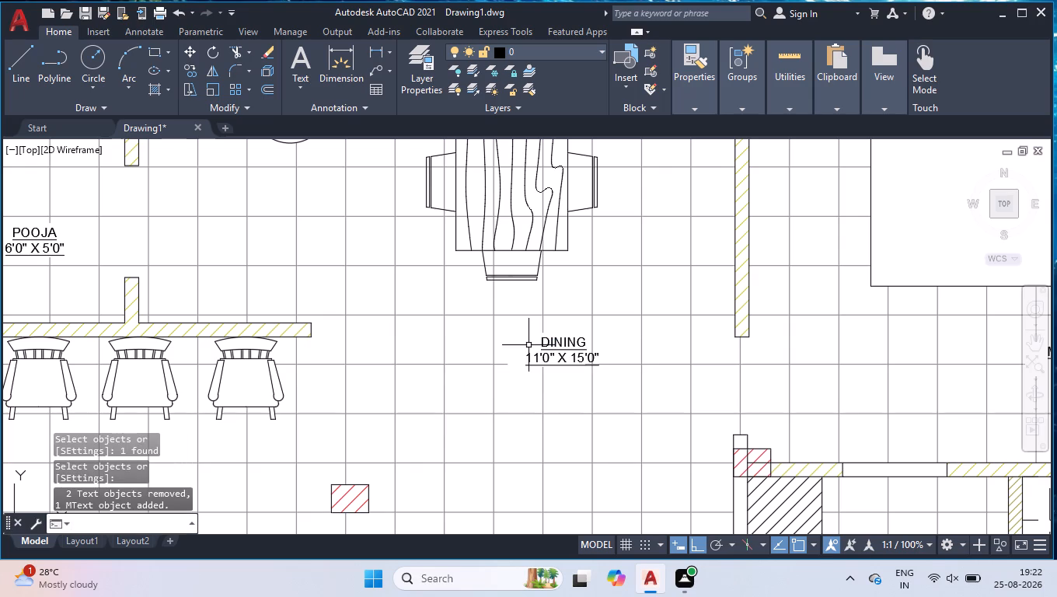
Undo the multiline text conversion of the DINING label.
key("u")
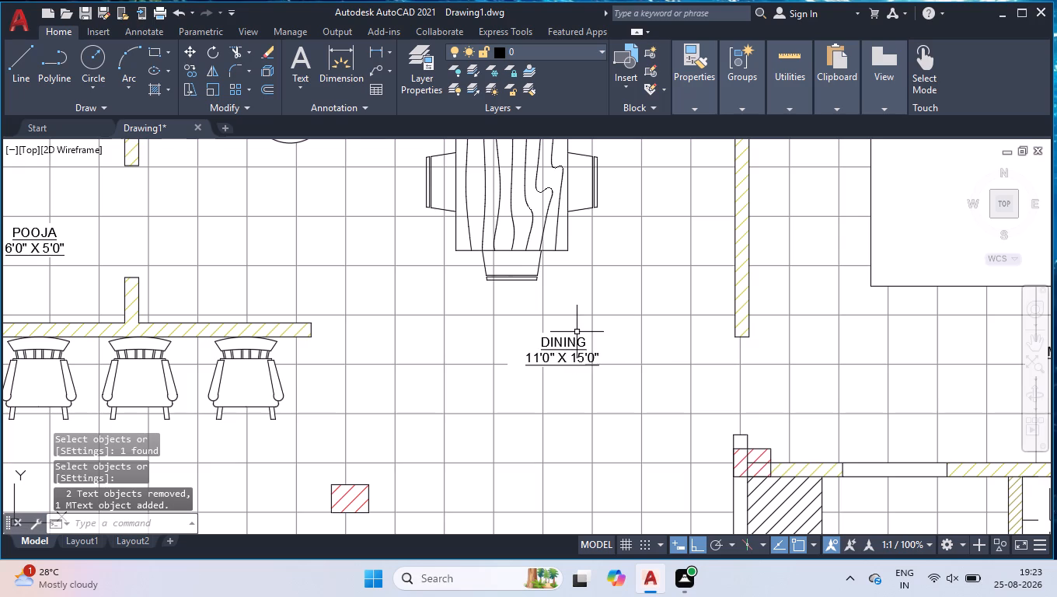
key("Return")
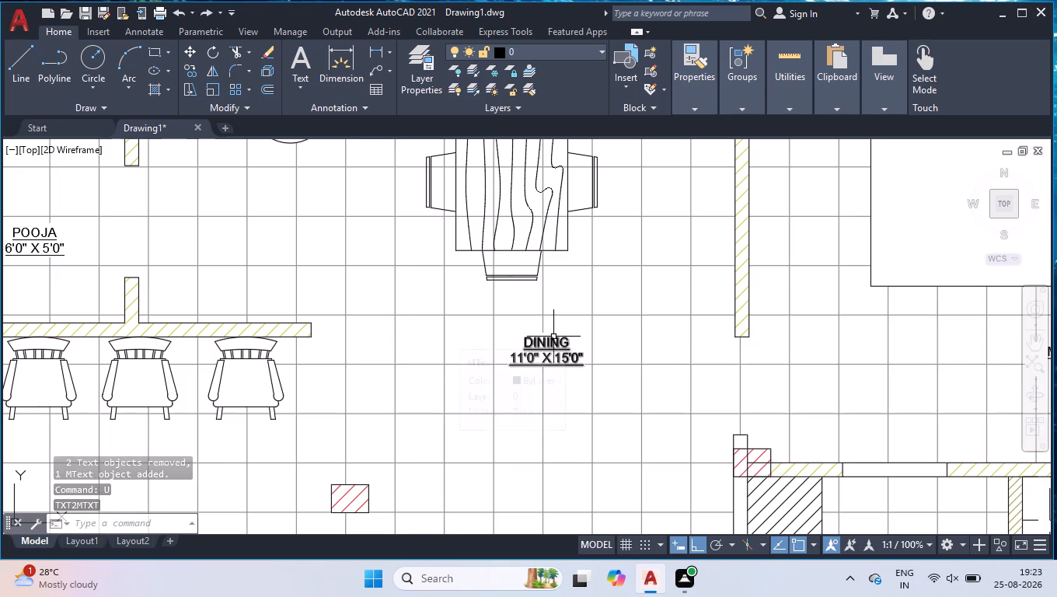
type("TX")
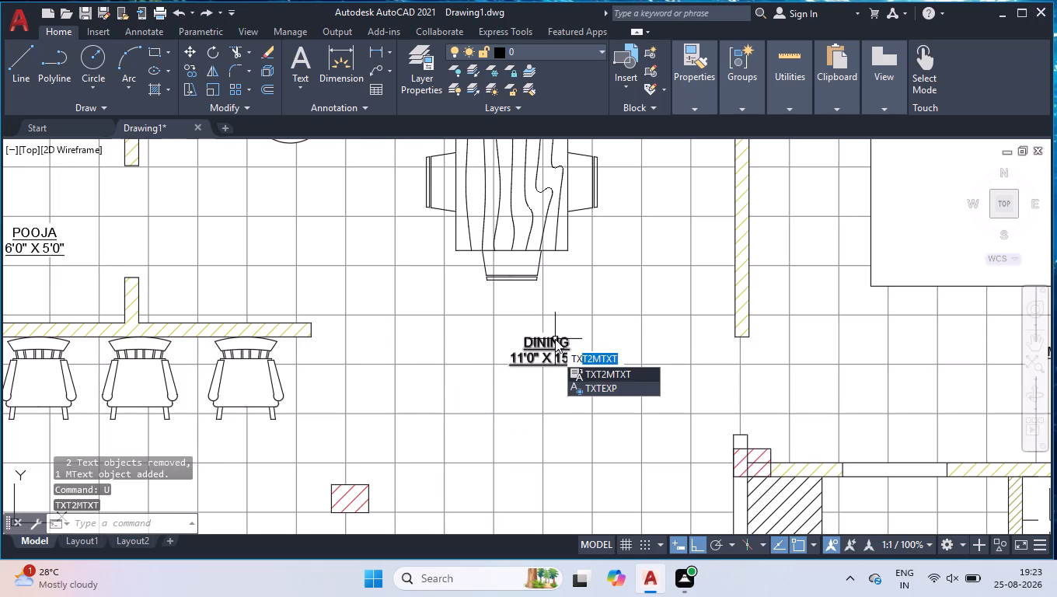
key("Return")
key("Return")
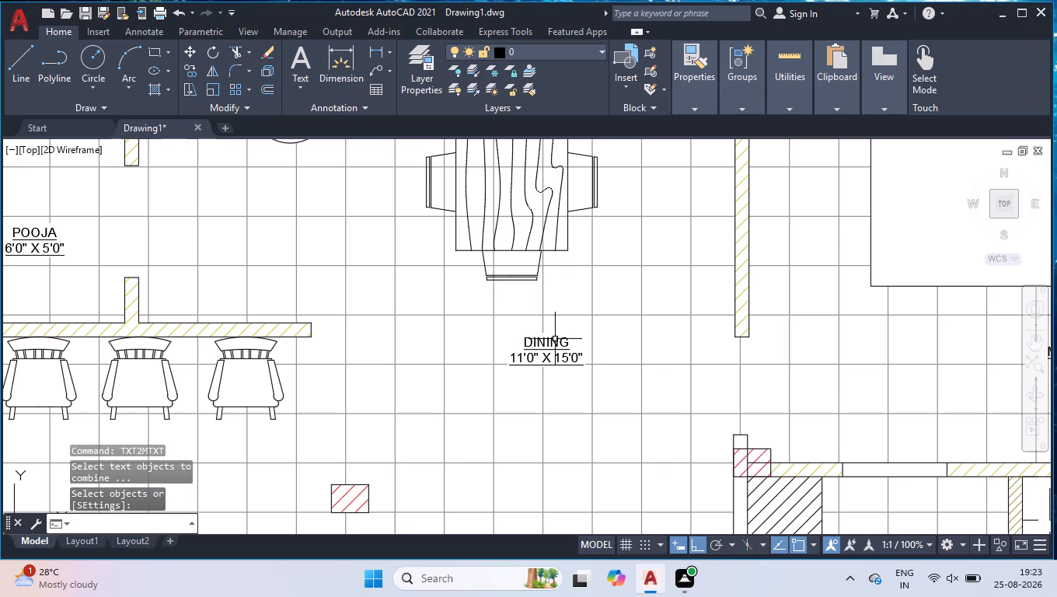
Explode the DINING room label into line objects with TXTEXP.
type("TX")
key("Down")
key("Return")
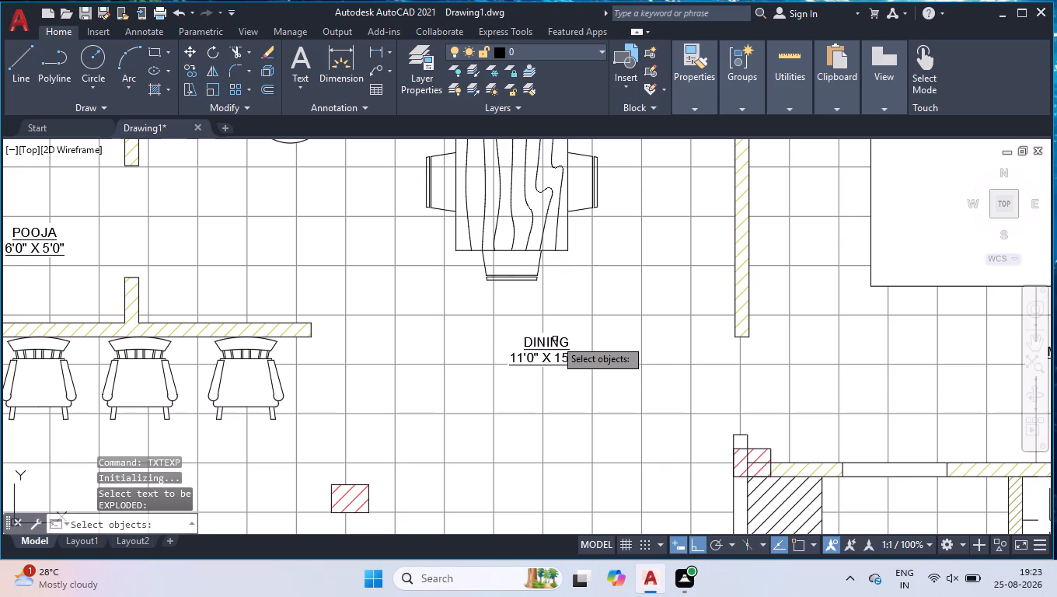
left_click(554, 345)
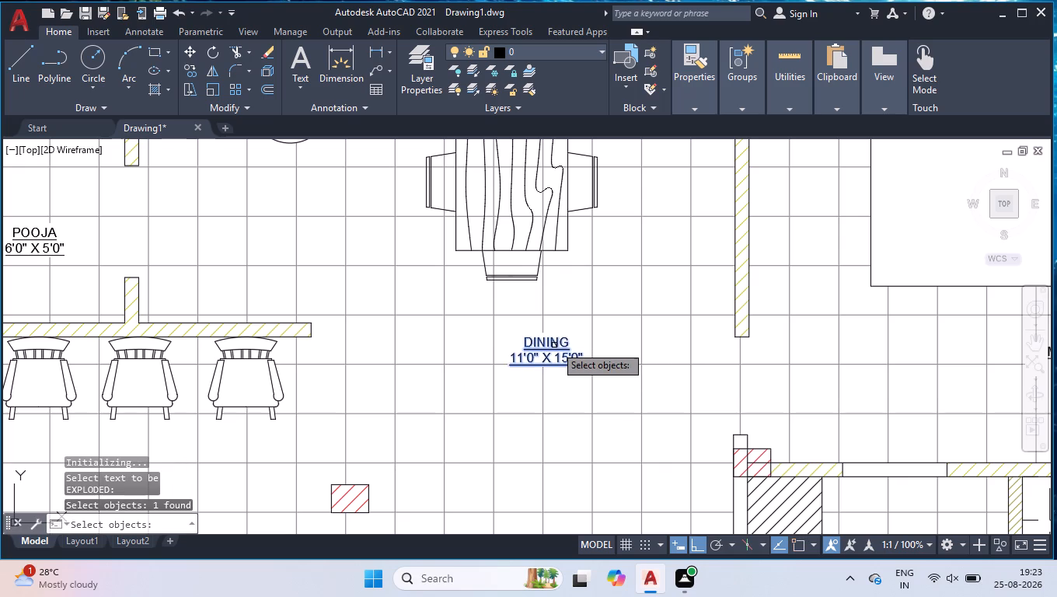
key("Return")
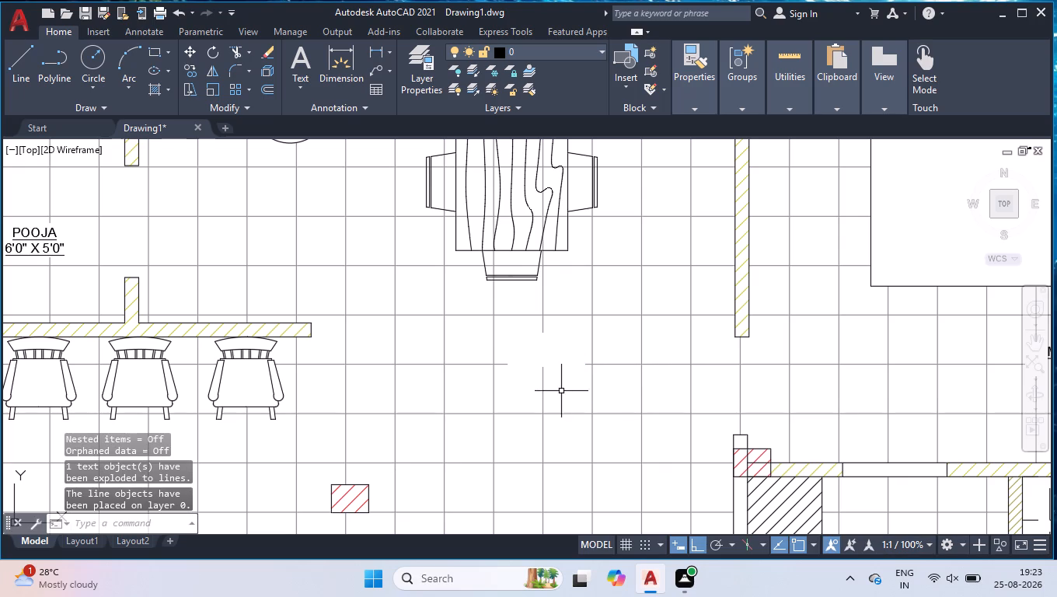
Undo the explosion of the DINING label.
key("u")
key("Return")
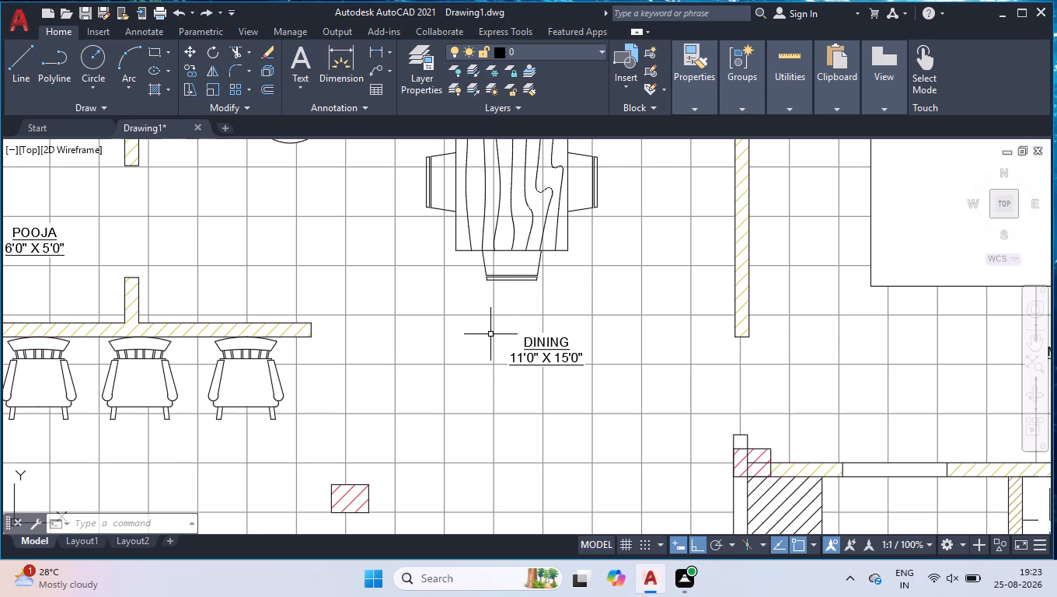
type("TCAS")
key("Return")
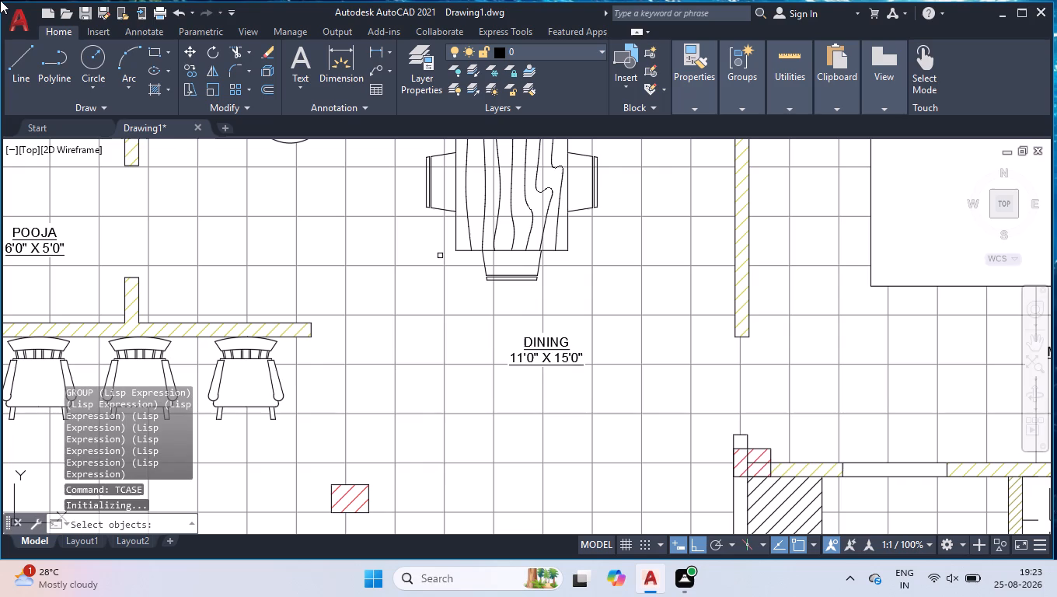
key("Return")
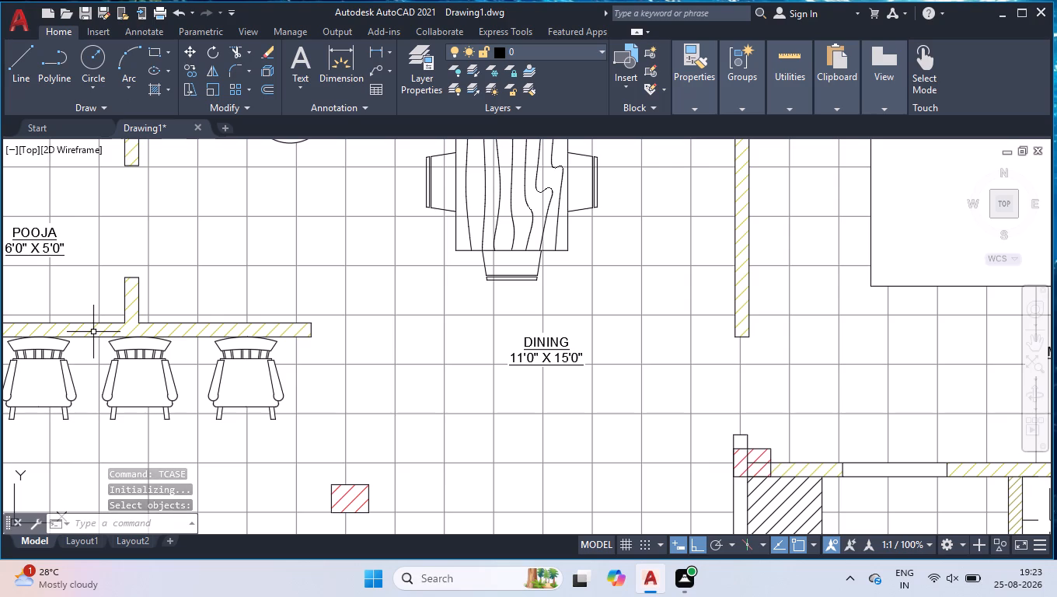
Add the multiline text title "D U P L E X S E C O N D F L O O R" with 1' text height below the floor plan.
scroll(494, 133, "down", 4)
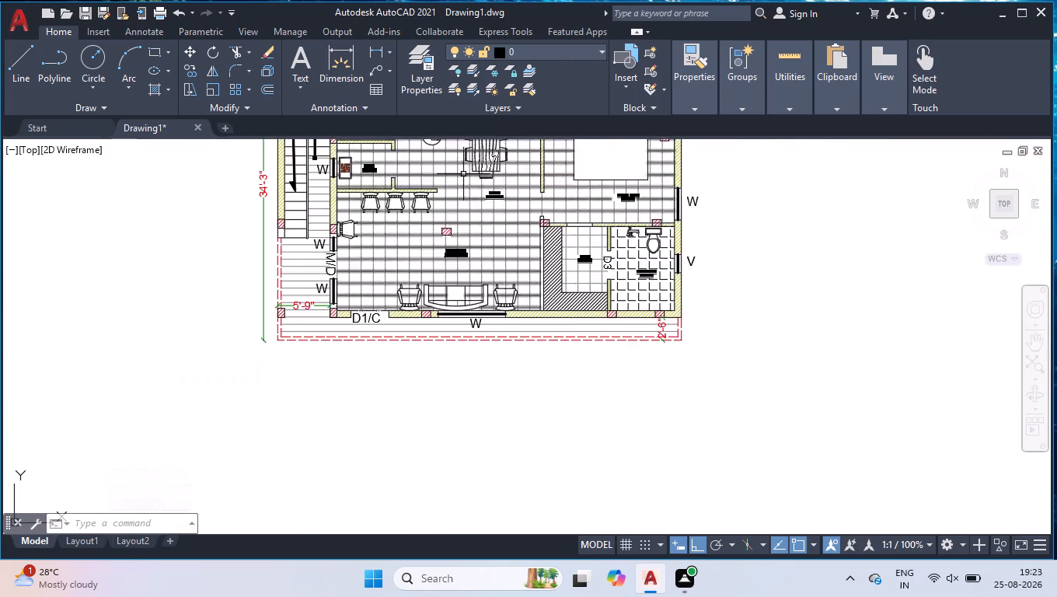
scroll(468, 192, "down", 3)
scroll(467, 178, "up", 3)
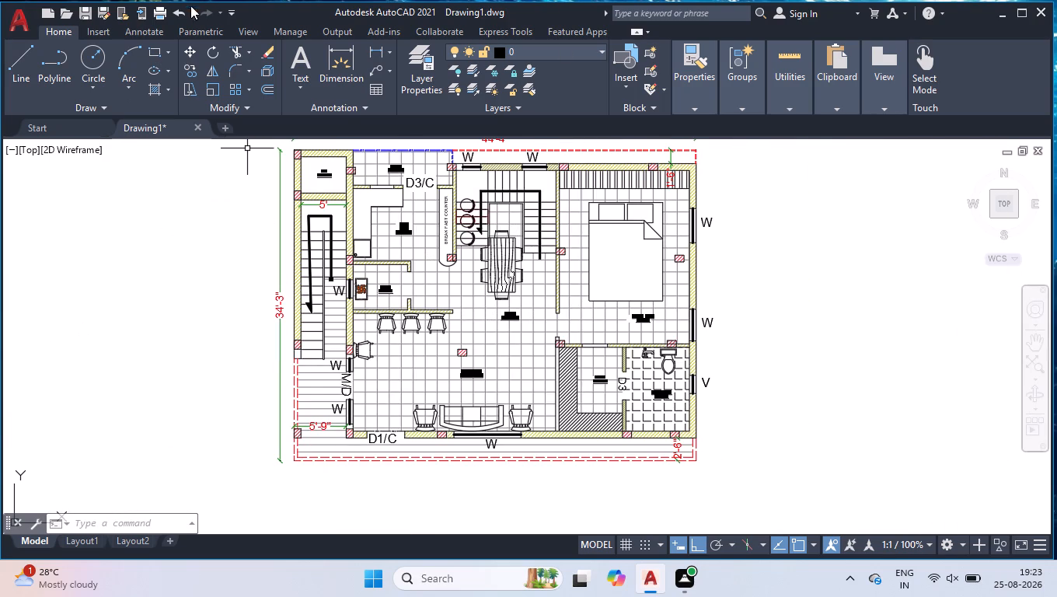
scroll(172, 158, "down", 1)
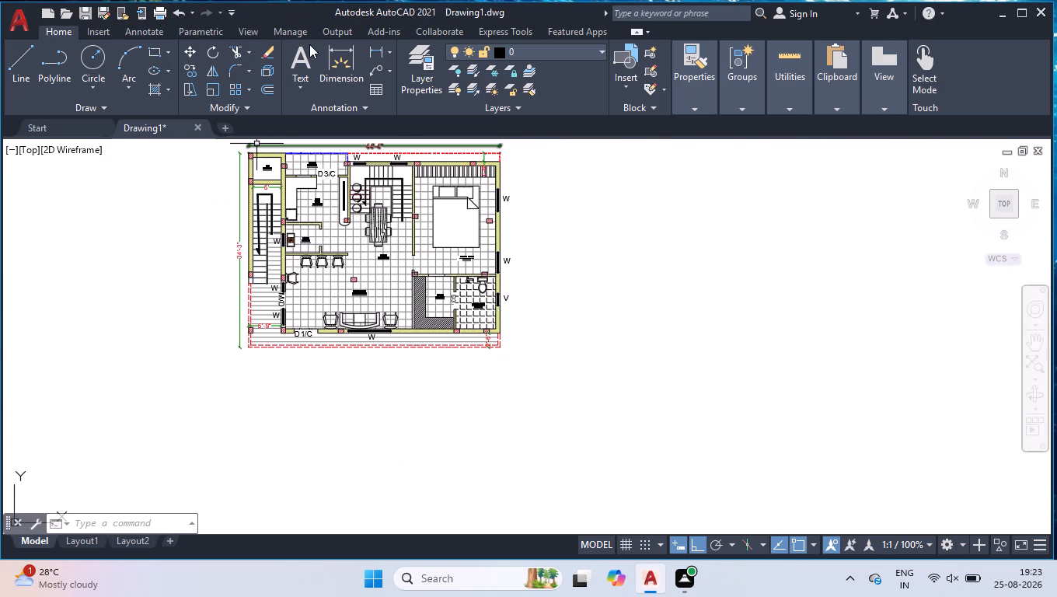
left_click(310, 44)
left_click_drag(220, 411, 228, 412)
left_click(631, 472)
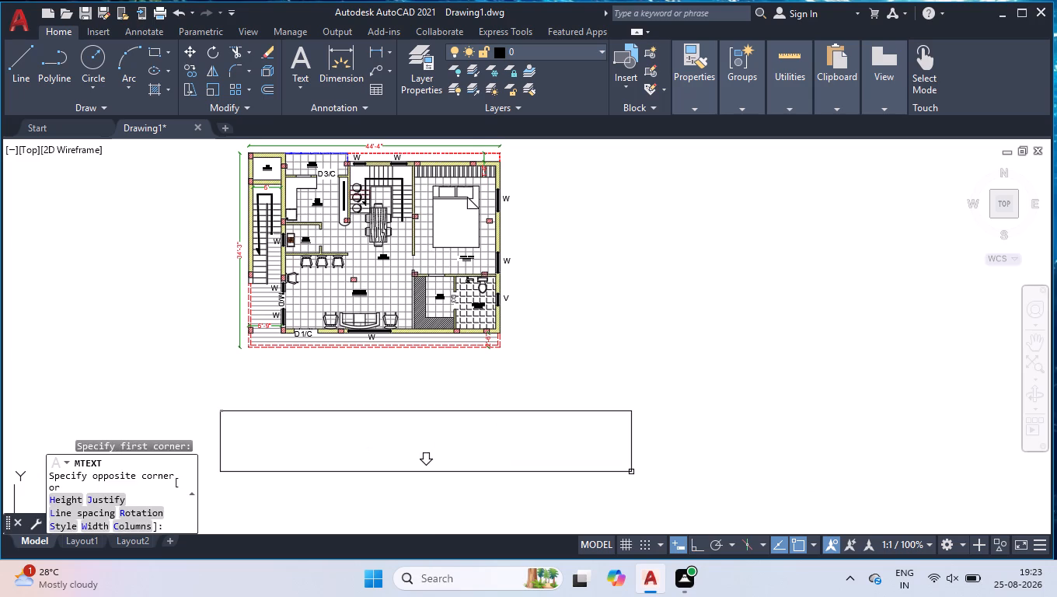
left_click(113, 68)
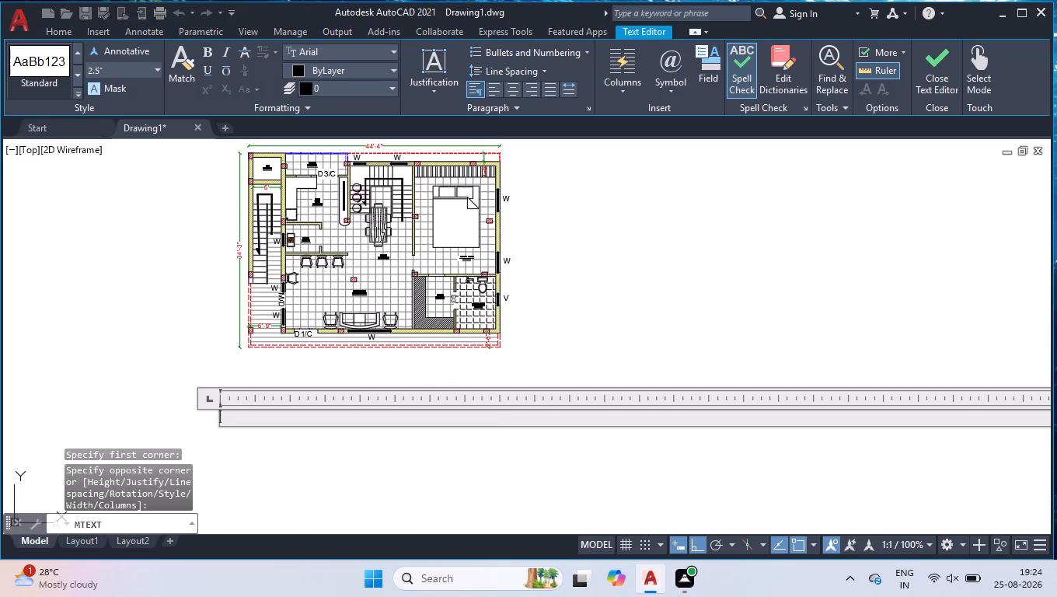
key("1")
key("apostrophe")
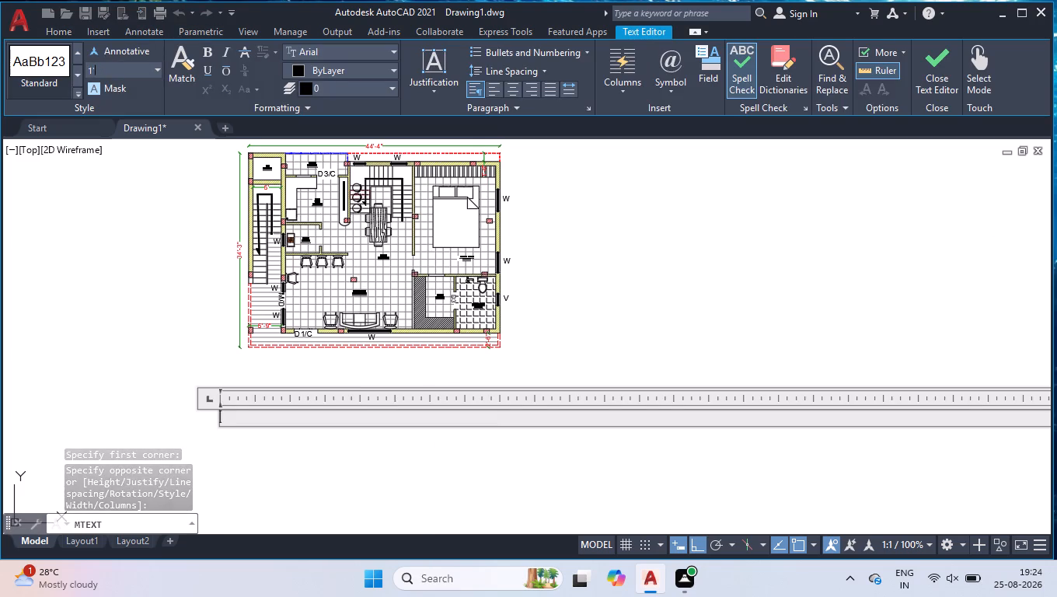
key("Return")
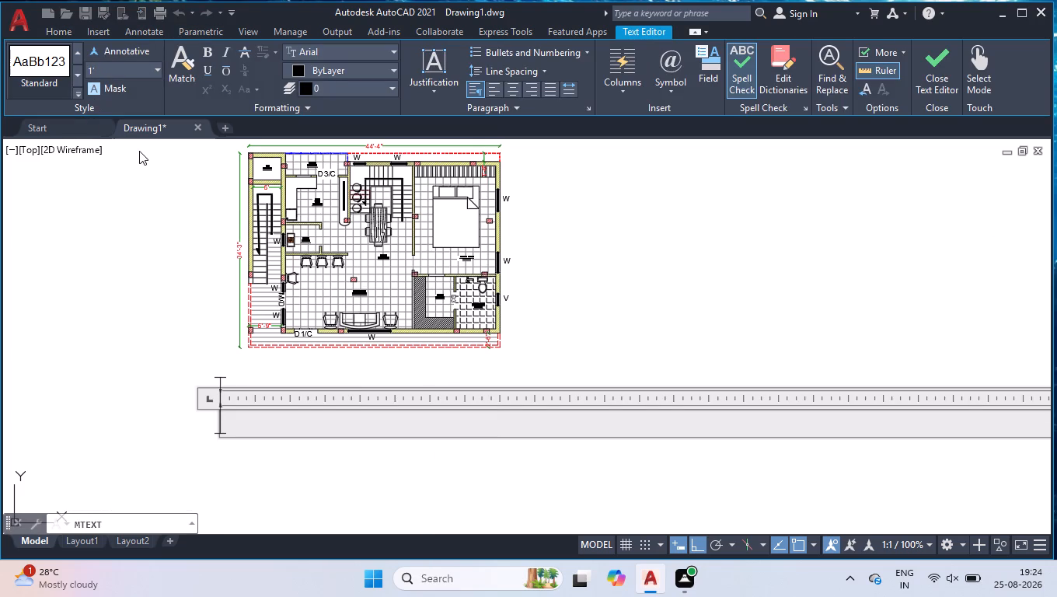
type("D U PL")
key("BackSpace")
key("space")
type("L E X")
key("space")
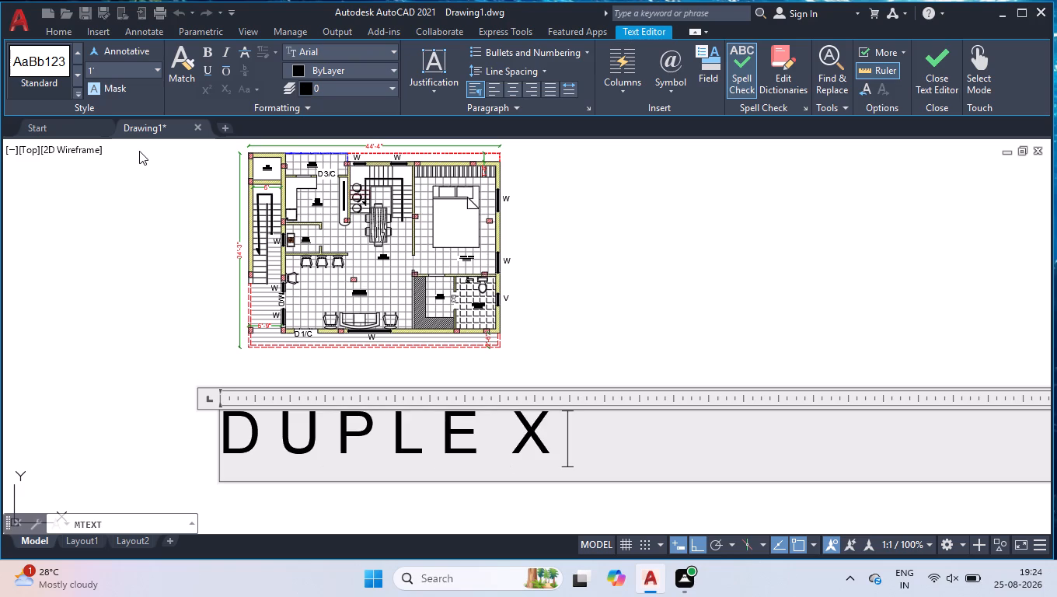
key("space")
key("space")
type("S E CO")
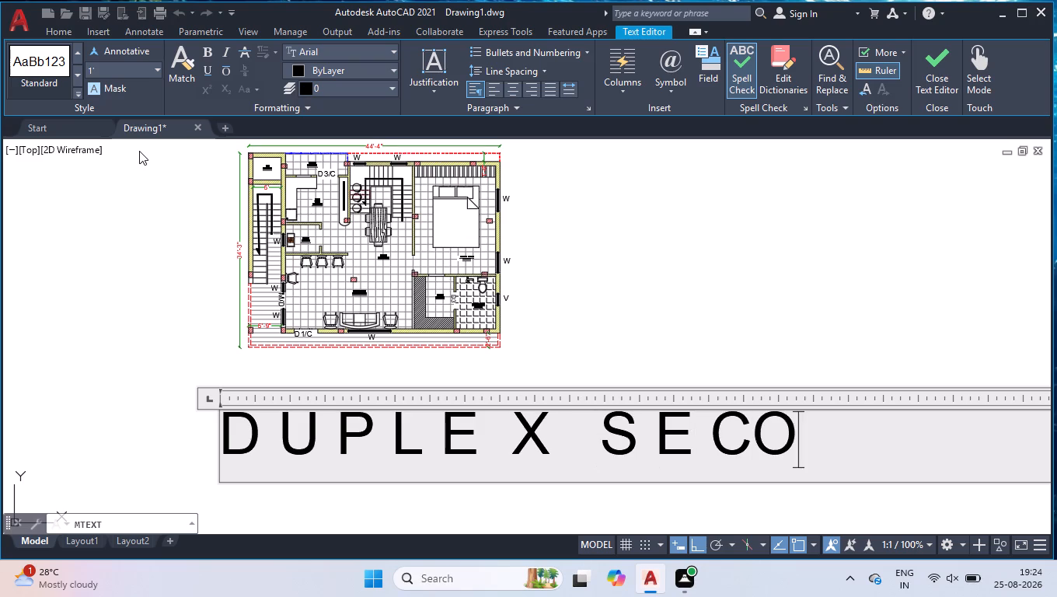
key("space")
key("BackSpace")
key("BackSpace")
key("space")
type("O N D F")
key("space")
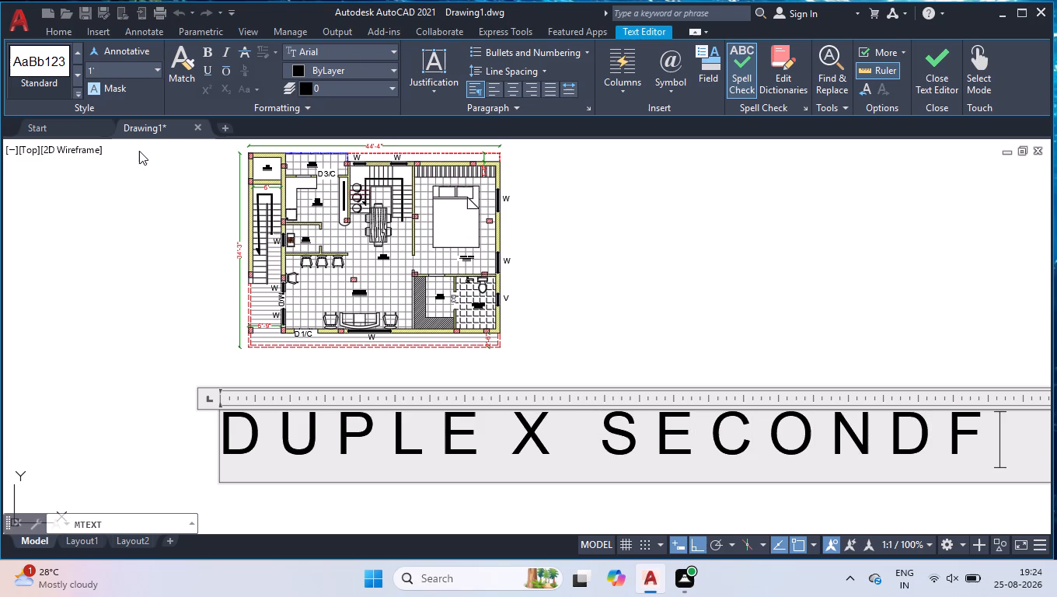
key("BackSpace")
key("BackSpace")
key("space")
key("space")
type("F L O O R")
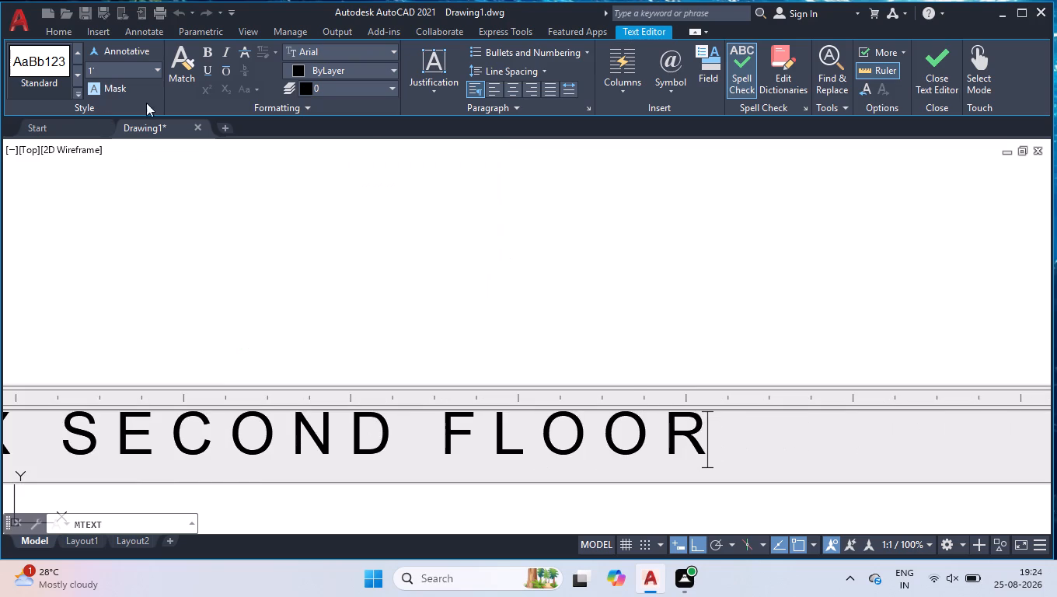
left_click(209, 239)
Move the title closer beneath the plan, about 14'-10" at 30°, using polar tracking instead of ortho.
scroll(579, 361, "down", 2)
scroll(242, 362, "up", 3)
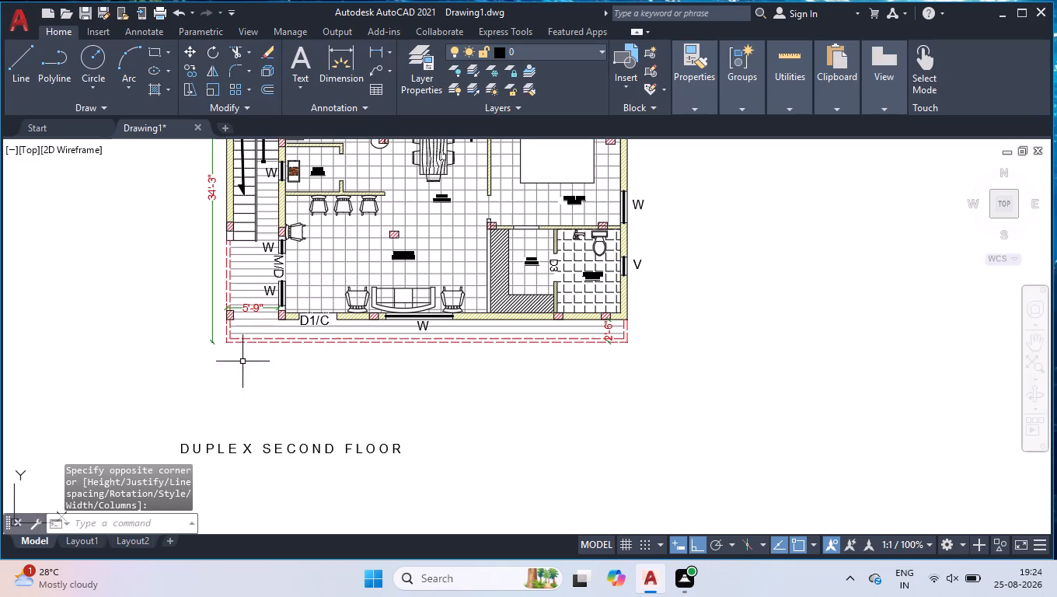
left_click(306, 452)
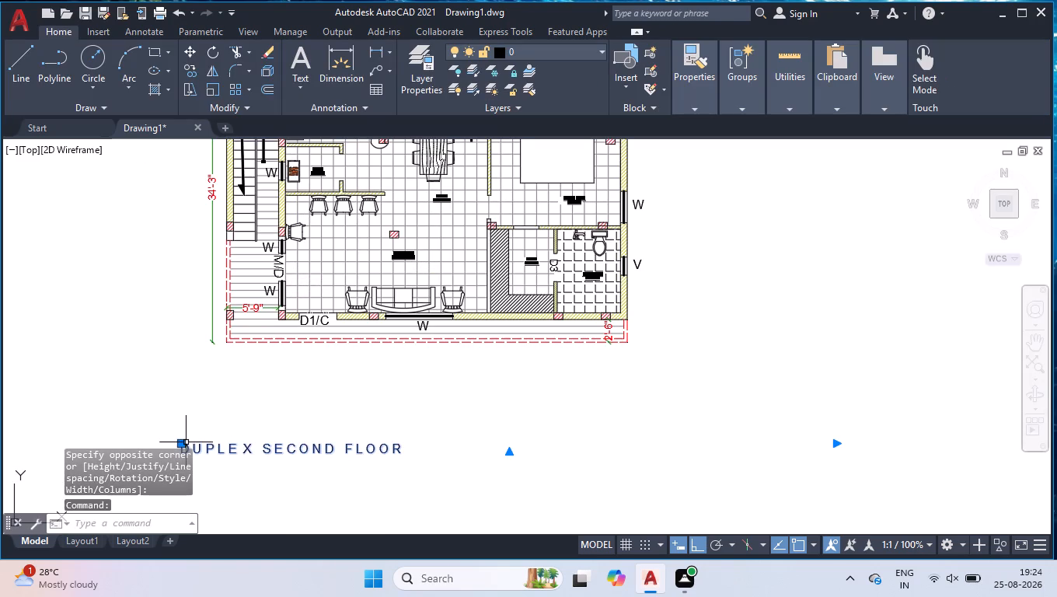
left_click(178, 442)
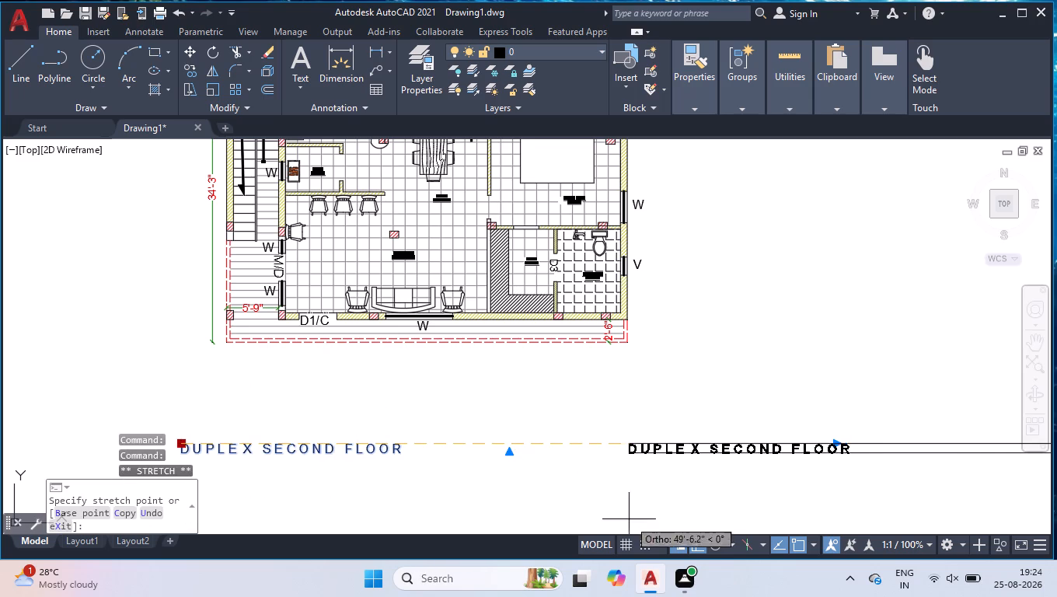
left_click(717, 550)
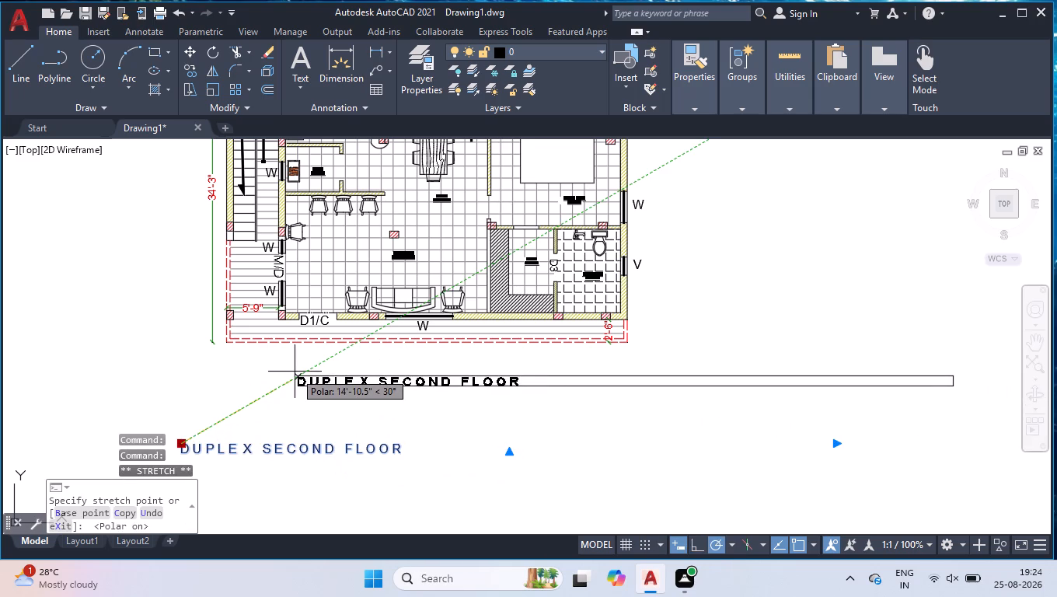
left_click(295, 372)
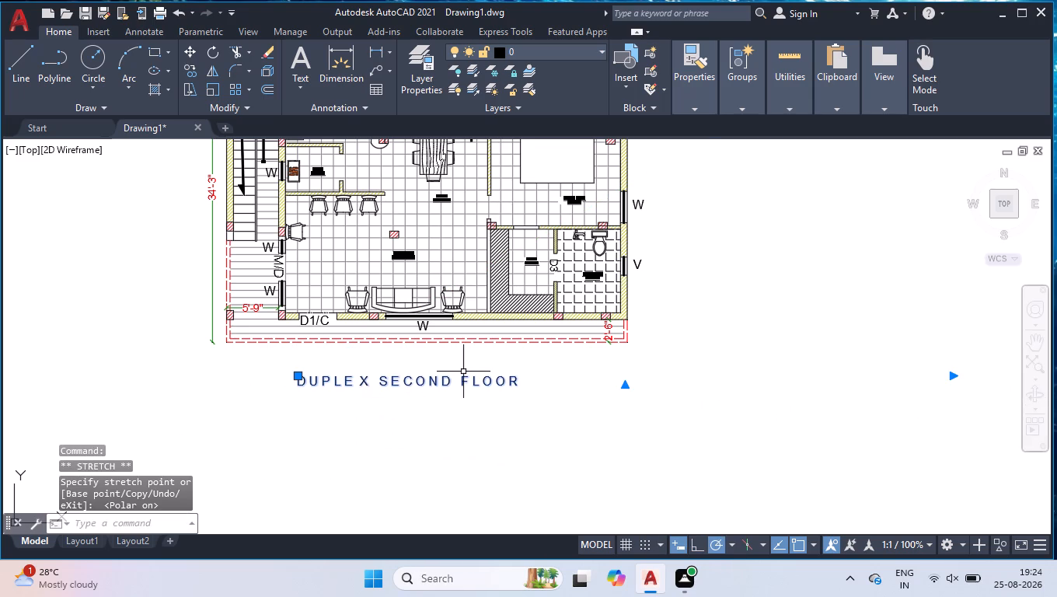
Narrow the title's text frame so it ends just past the word FLOOR.
left_click(950, 374)
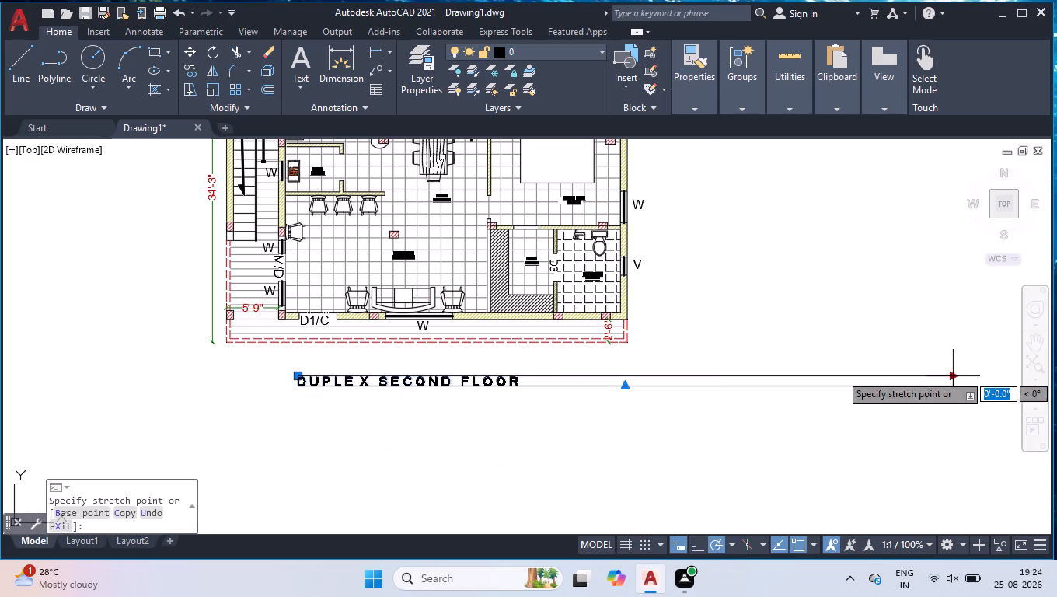
left_click(557, 381)
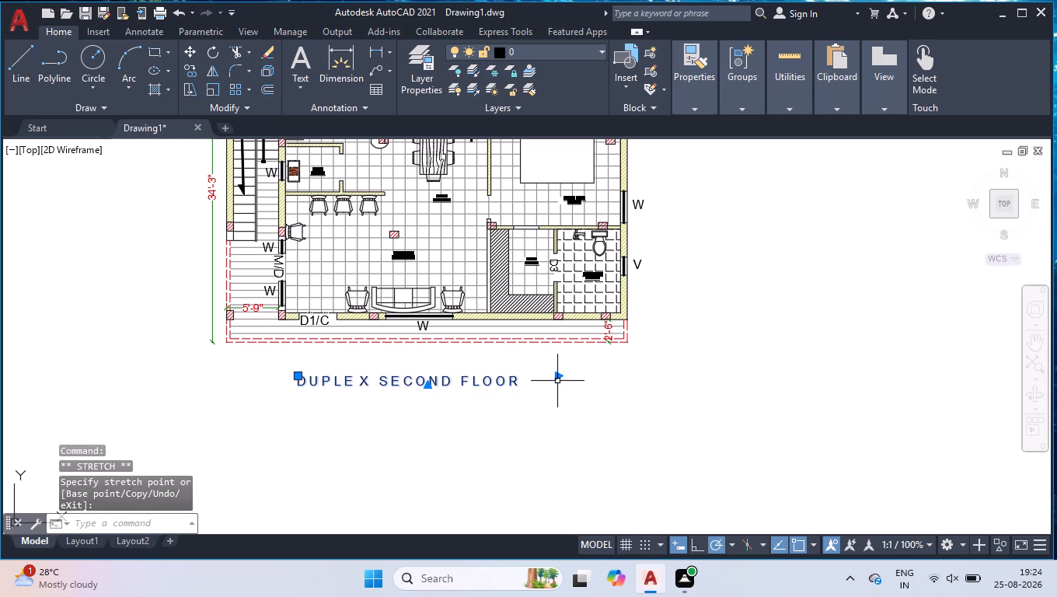
Underline the whole DUPLEX SECOND FLOOR title text.
double_click(387, 378)
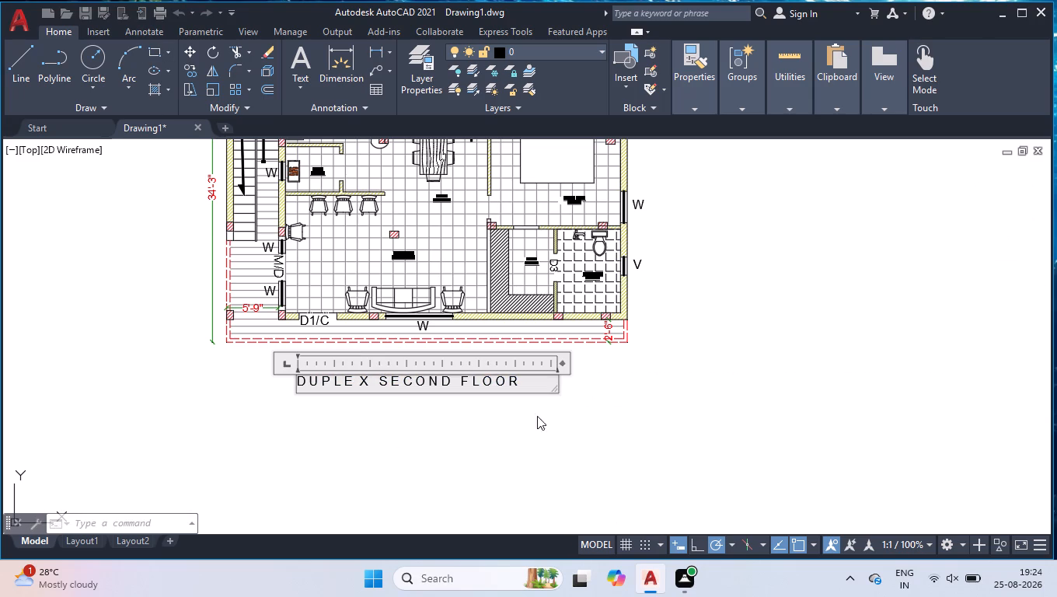
left_click_drag(522, 382, 233, 382)
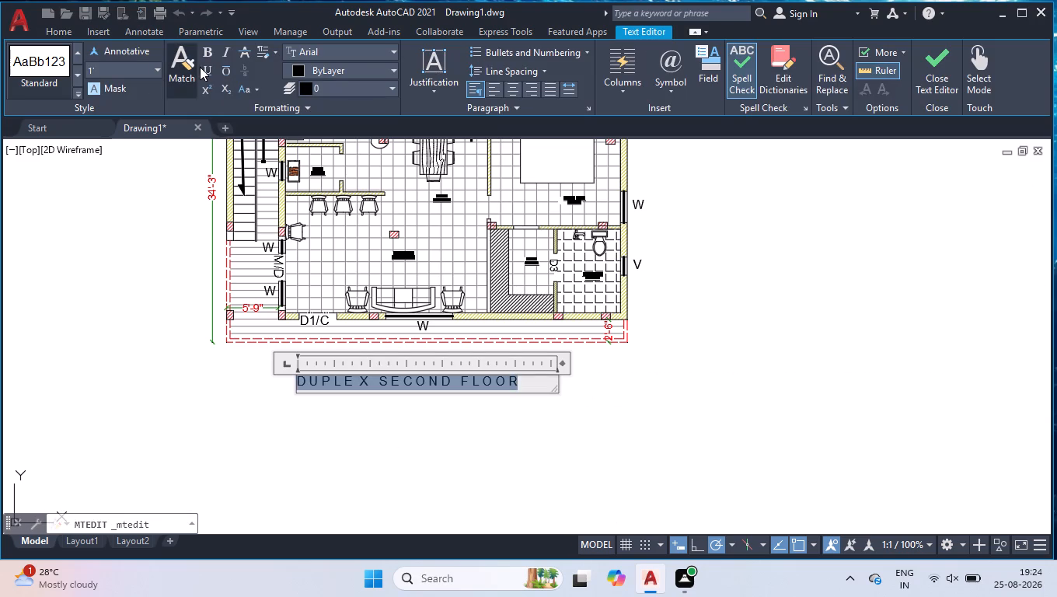
left_click(203, 68)
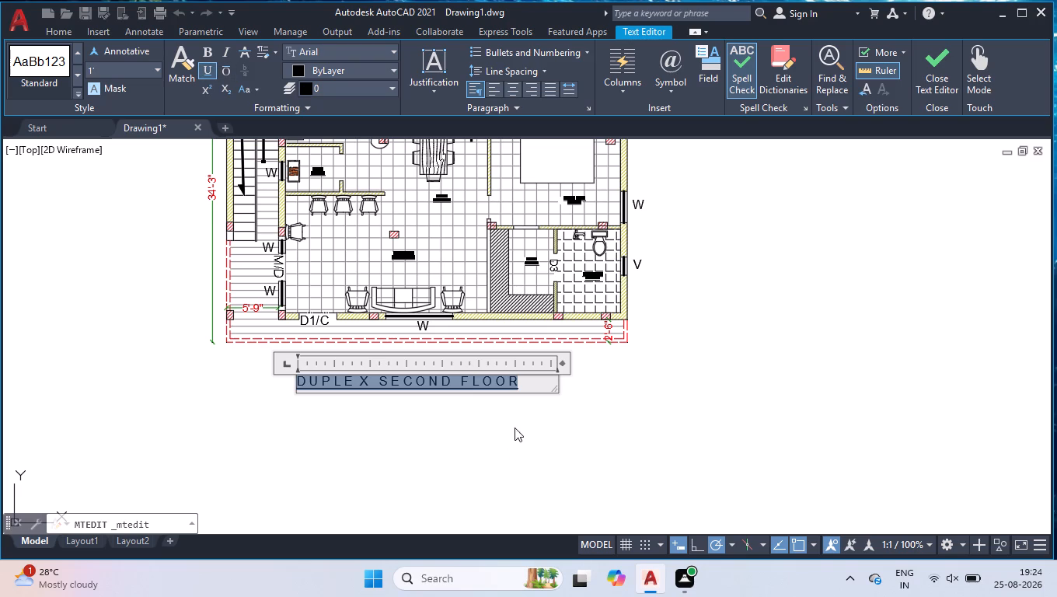
left_click(520, 426)
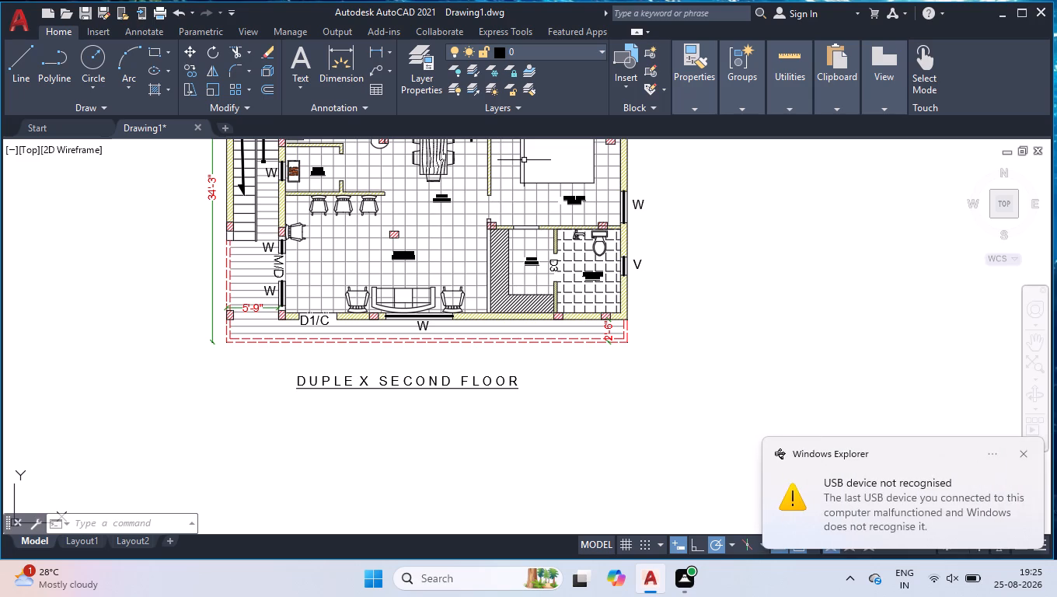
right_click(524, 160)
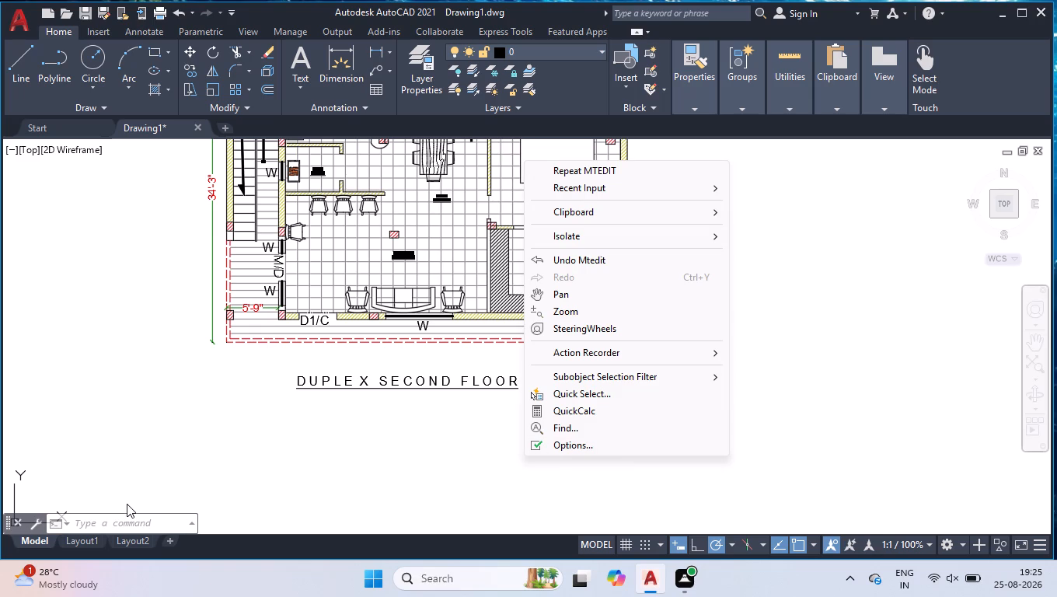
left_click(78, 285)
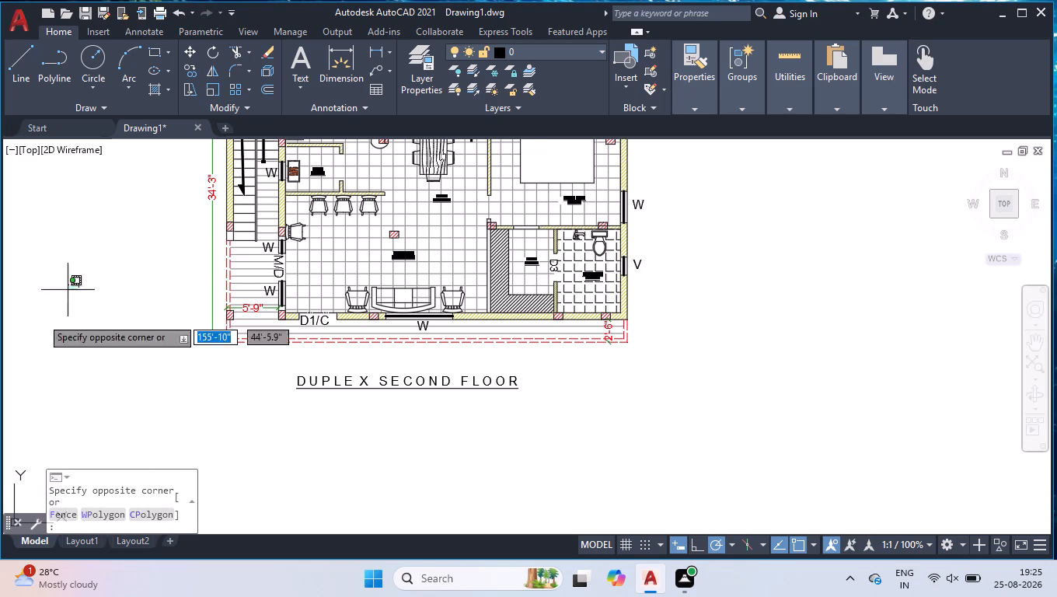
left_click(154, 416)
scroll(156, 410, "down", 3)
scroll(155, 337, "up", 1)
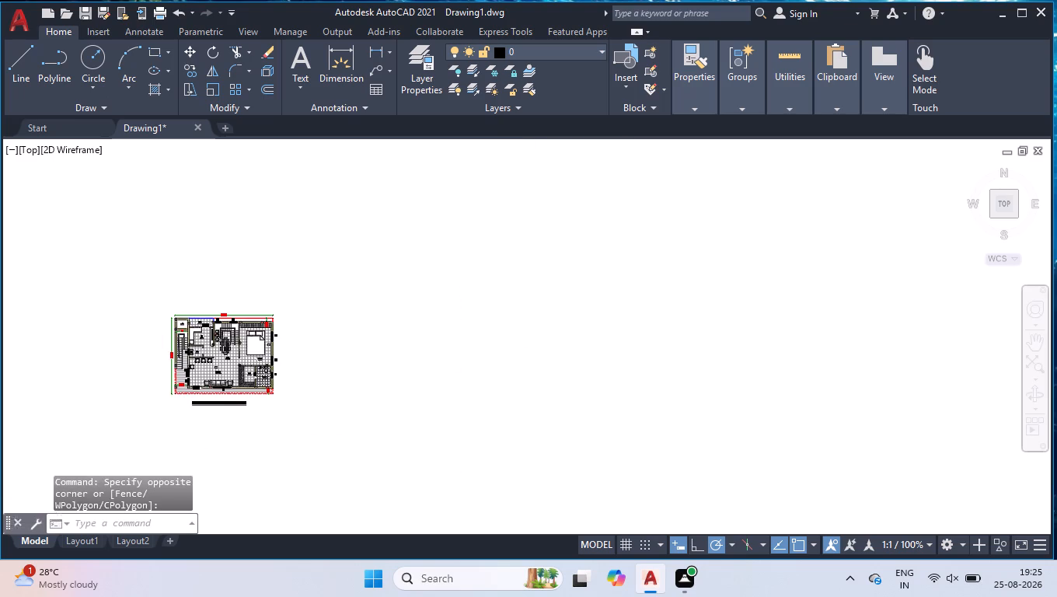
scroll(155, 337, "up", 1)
Switch the workspace to clean screen mode and set the drawing to the Top view.
left_click_drag(1003, 210, 1003, 201)
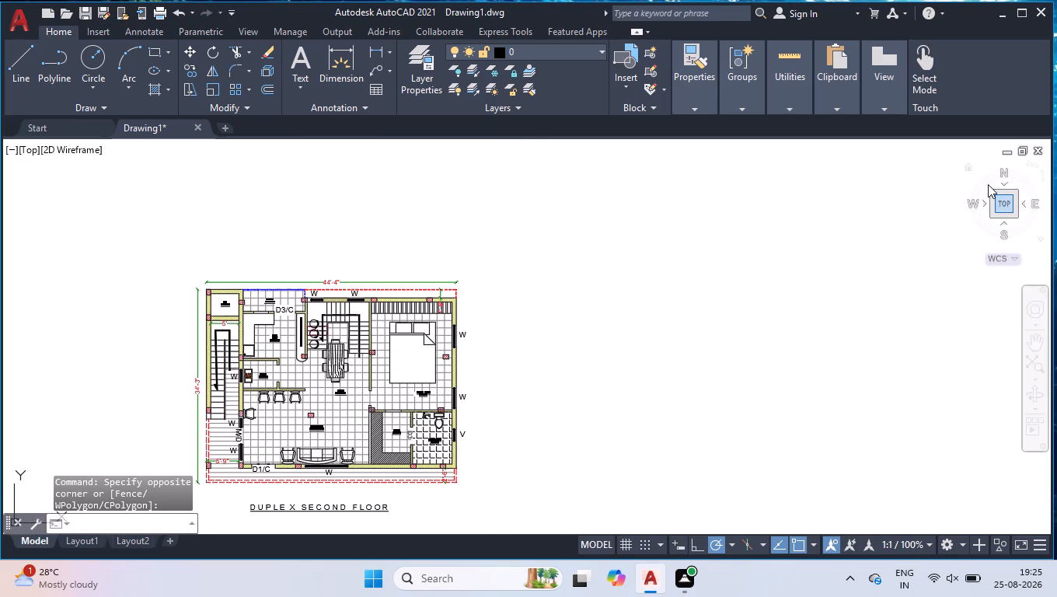
key("ctrl+0")
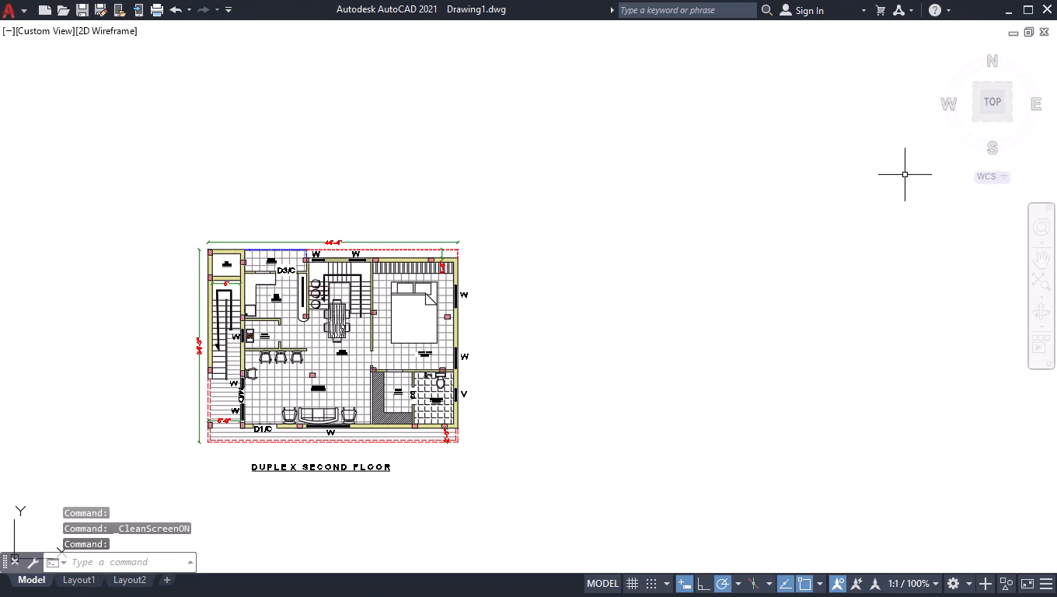
left_click(989, 101)
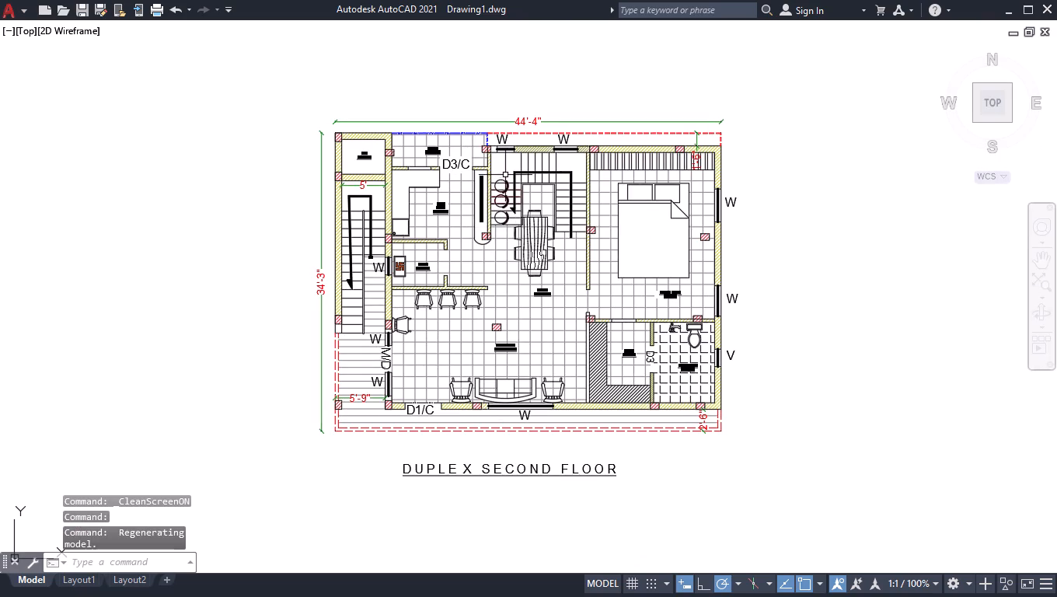
Draw two diagonal lines, each about 4'-11", across the internal staircase's corner landings from the inner stair corners to the outer wall corners.
scroll(505, 117, "up", 2)
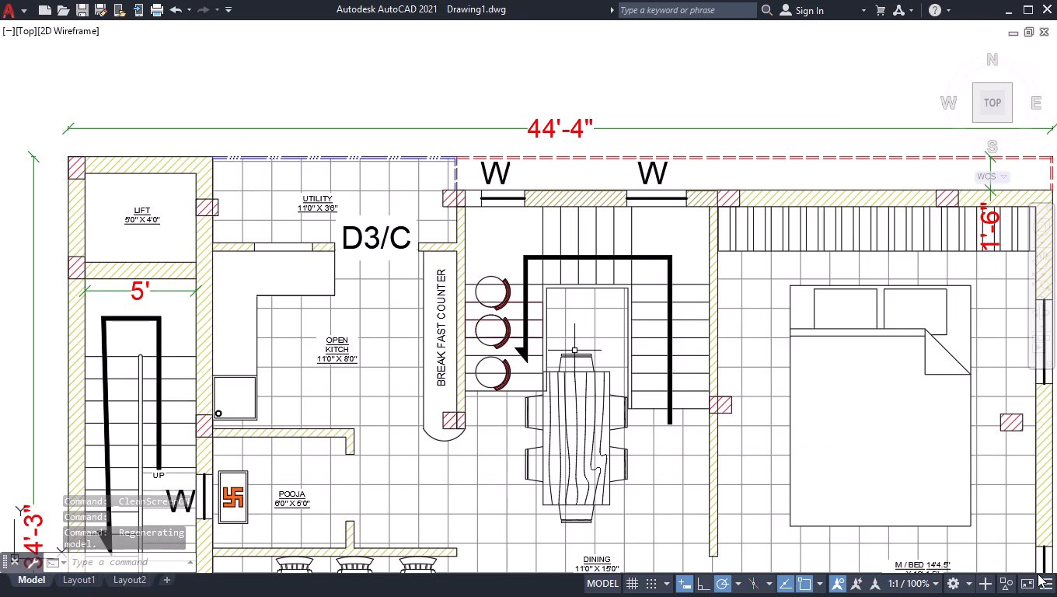
key("l")
key("Return")
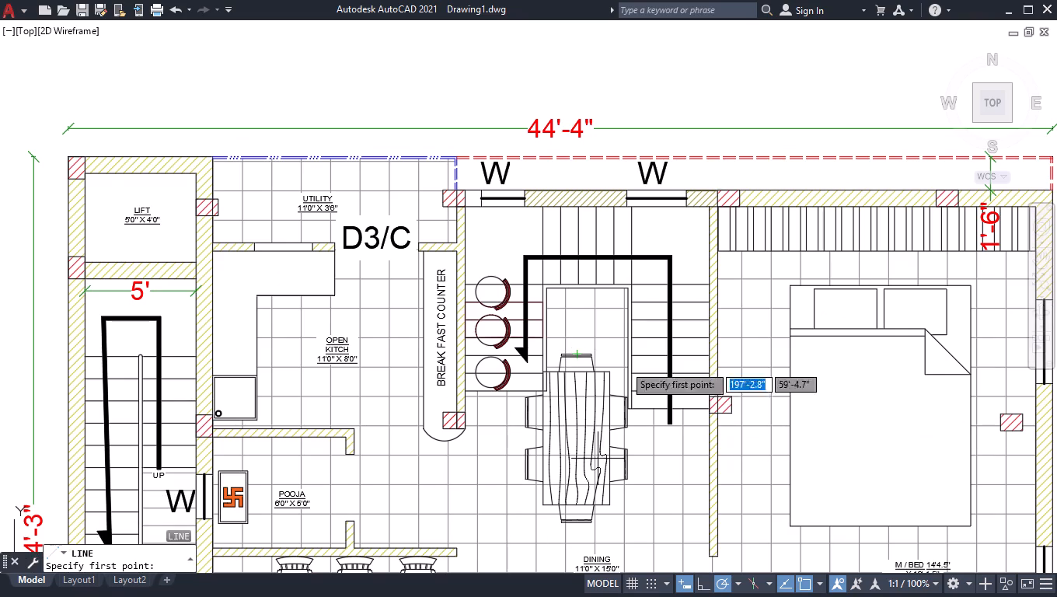
left_click(633, 285)
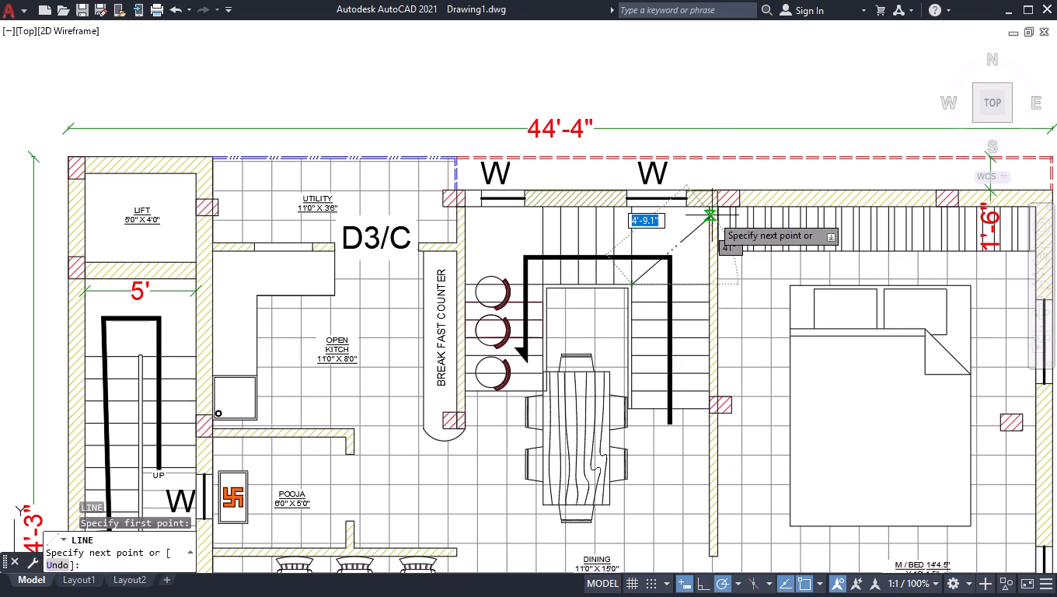
left_click(703, 209)
key("space")
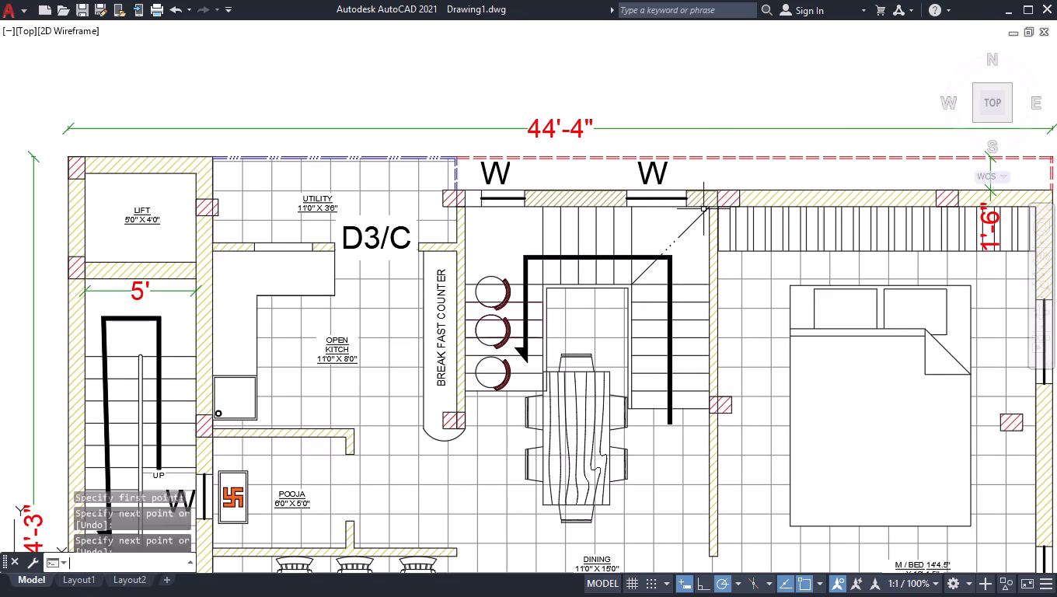
key("space")
left_click(539, 282)
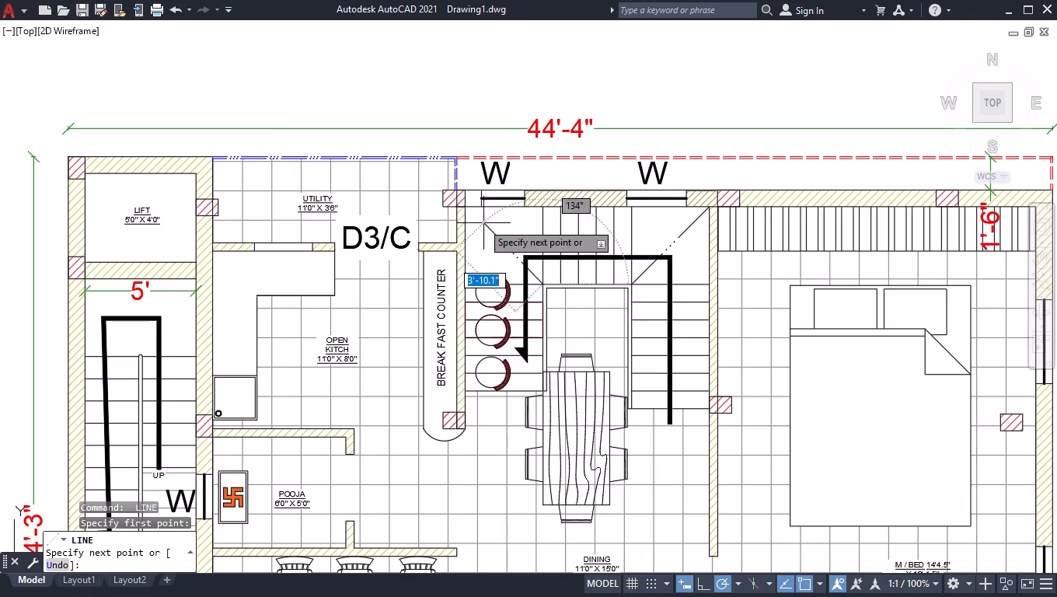
left_click(469, 211)
key("space")
Set the linetype of both diagonal landing lines to Continuous.
left_click(494, 225)
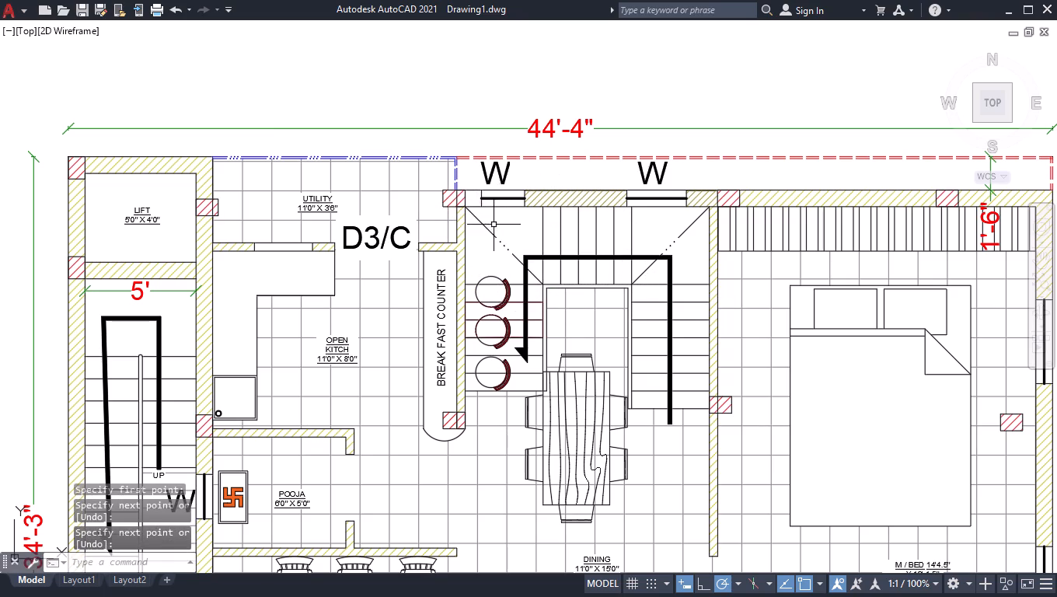
left_click(488, 242)
left_click(689, 240)
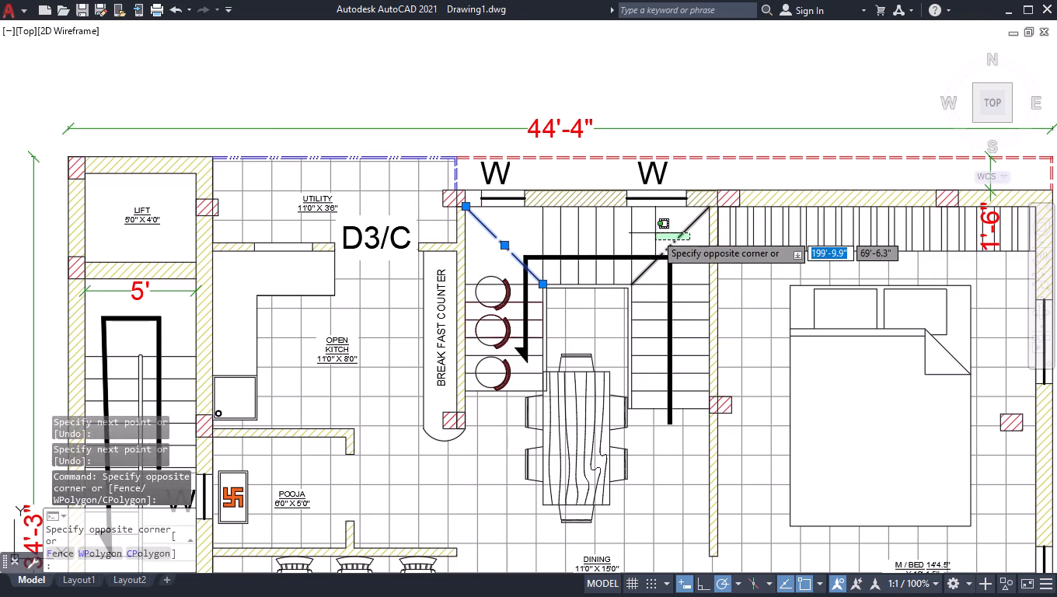
left_click(655, 233)
key("ctrl+1")
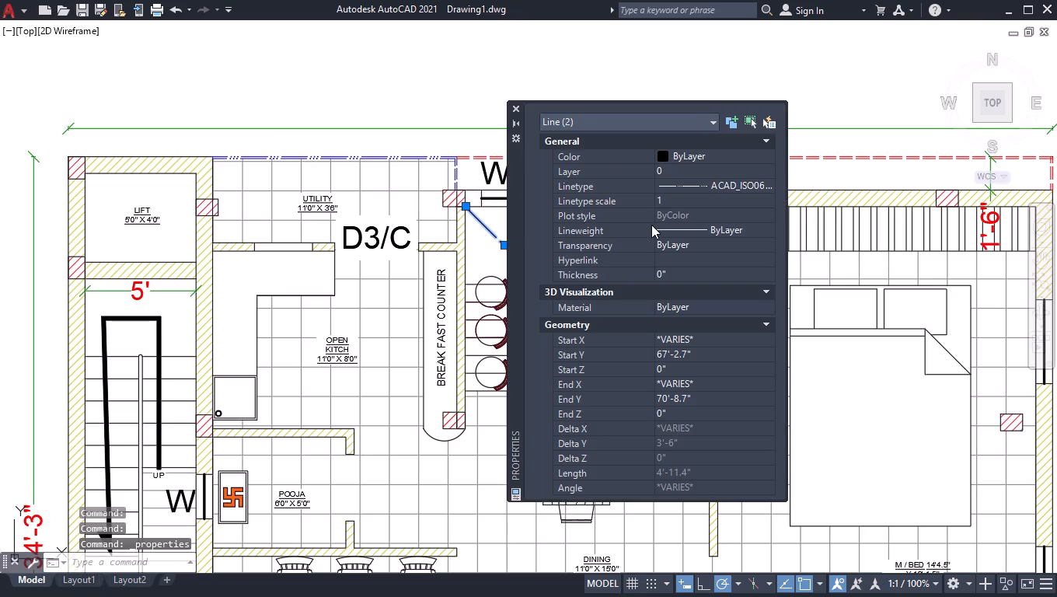
double_click(689, 184)
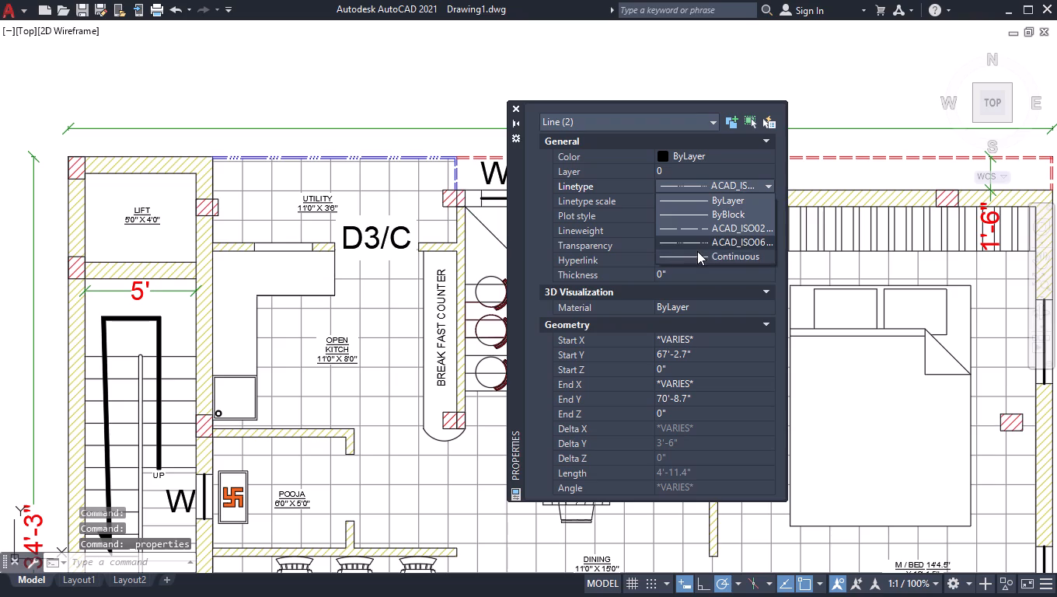
left_click(697, 251)
left_click(516, 107)
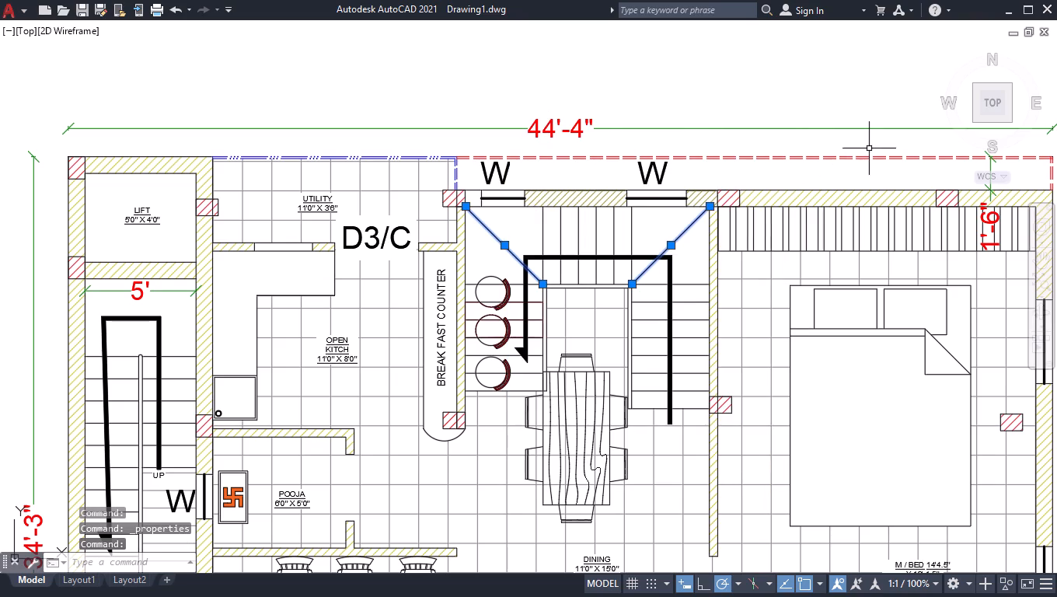
left_click(801, 82, "shift")
left_click(420, 295, "shift")
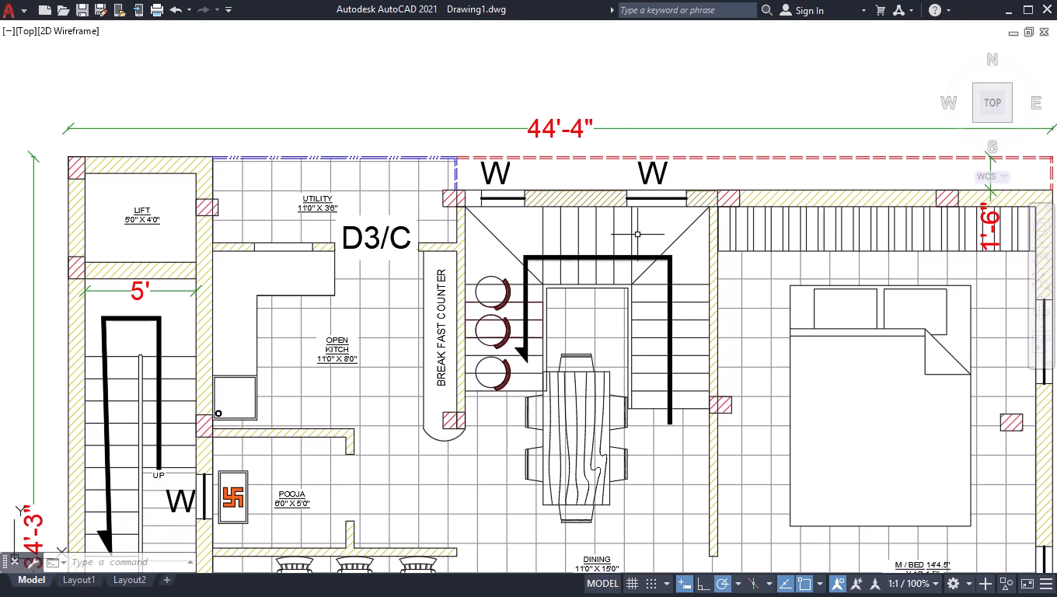
Ungroup the uppermost round stool beside the breakfast counter.
scroll(512, 284, "up", 1)
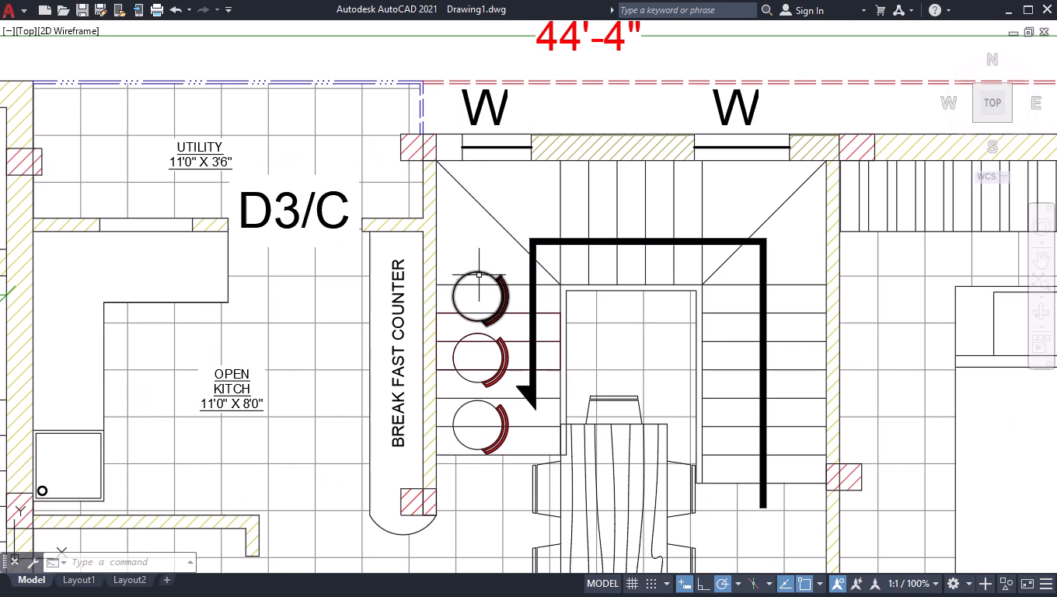
scroll(478, 276, "up", 3)
left_click(483, 261)
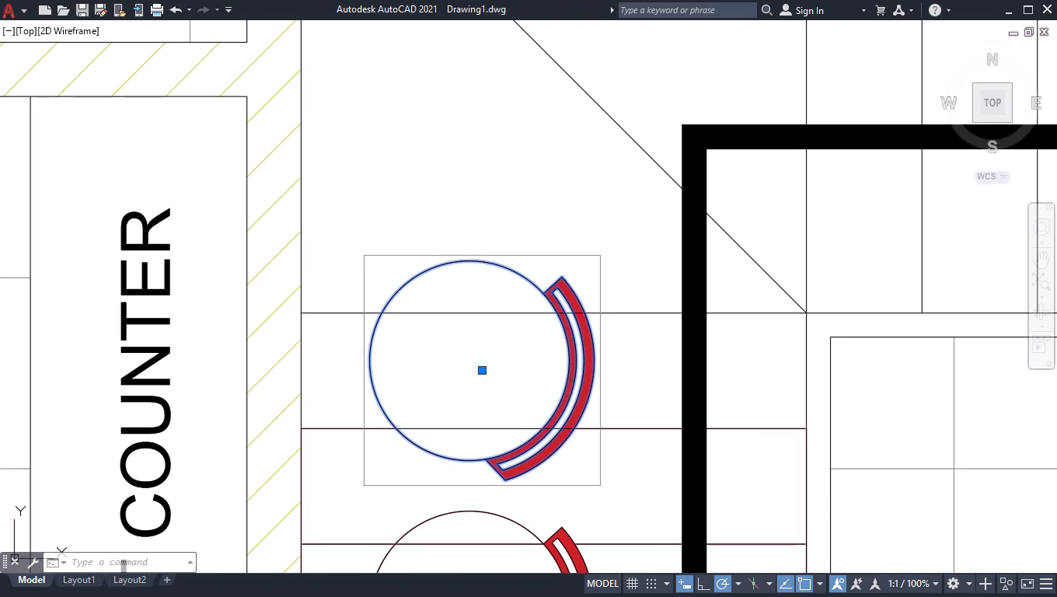
key("u")
type("NGR")
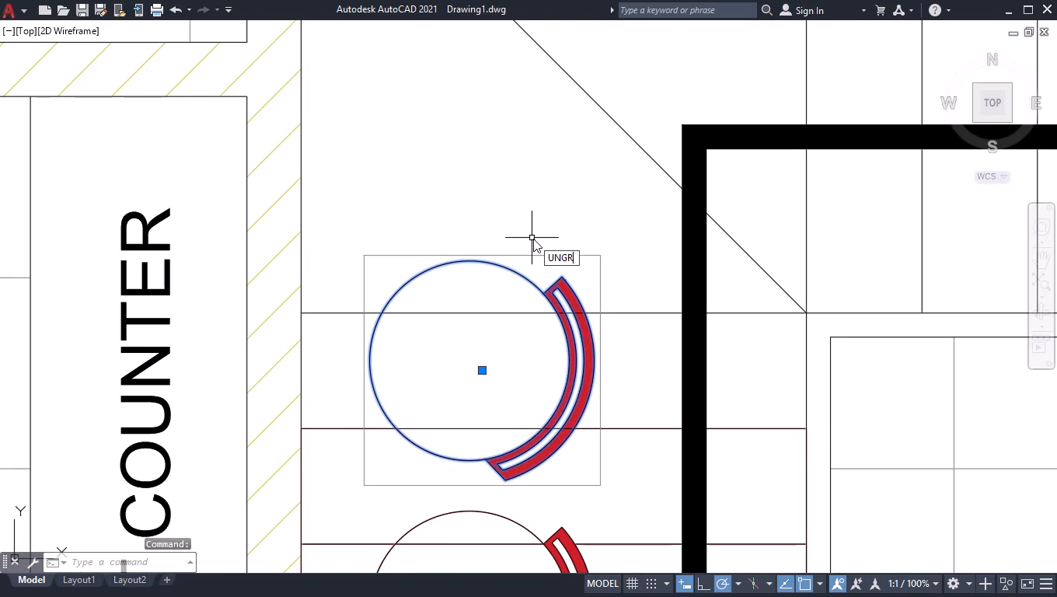
key("Return")
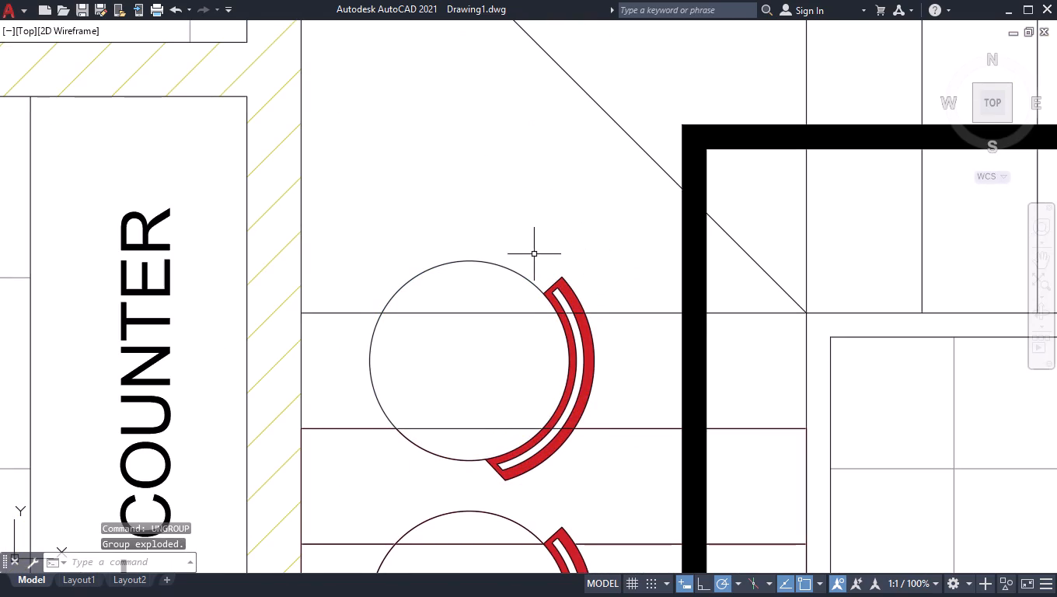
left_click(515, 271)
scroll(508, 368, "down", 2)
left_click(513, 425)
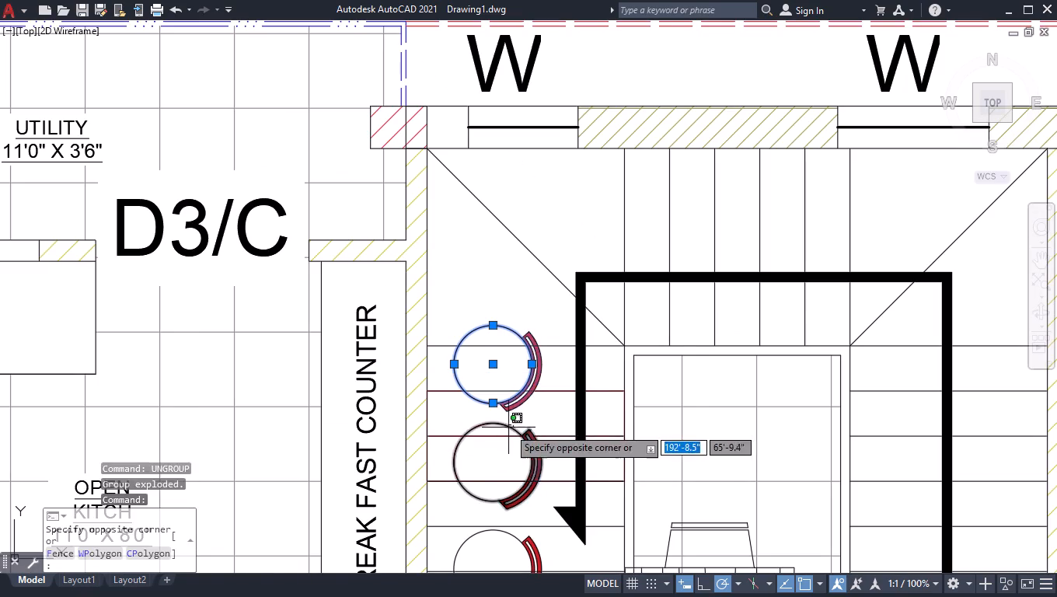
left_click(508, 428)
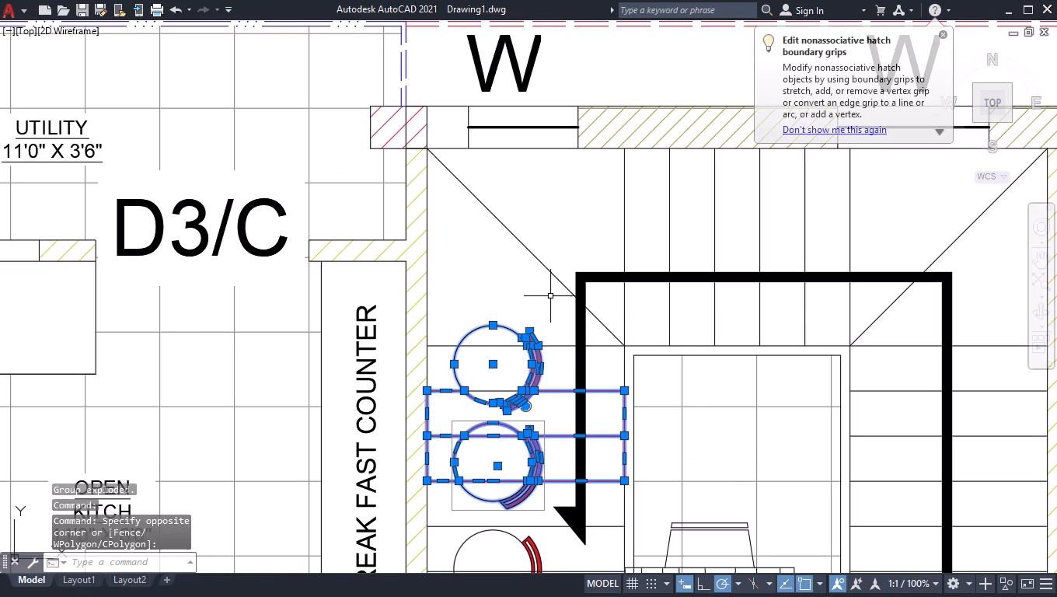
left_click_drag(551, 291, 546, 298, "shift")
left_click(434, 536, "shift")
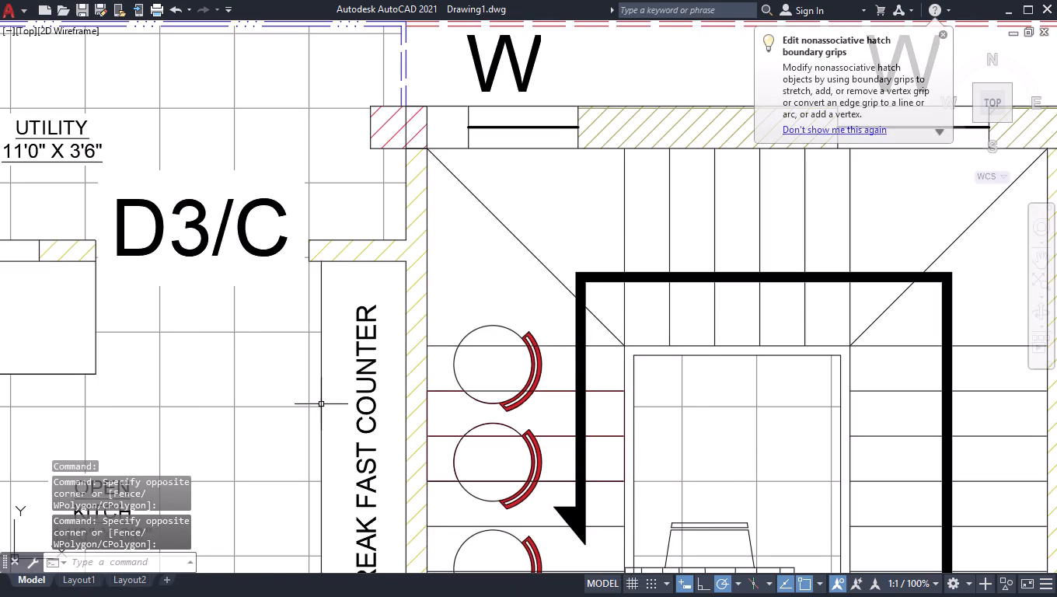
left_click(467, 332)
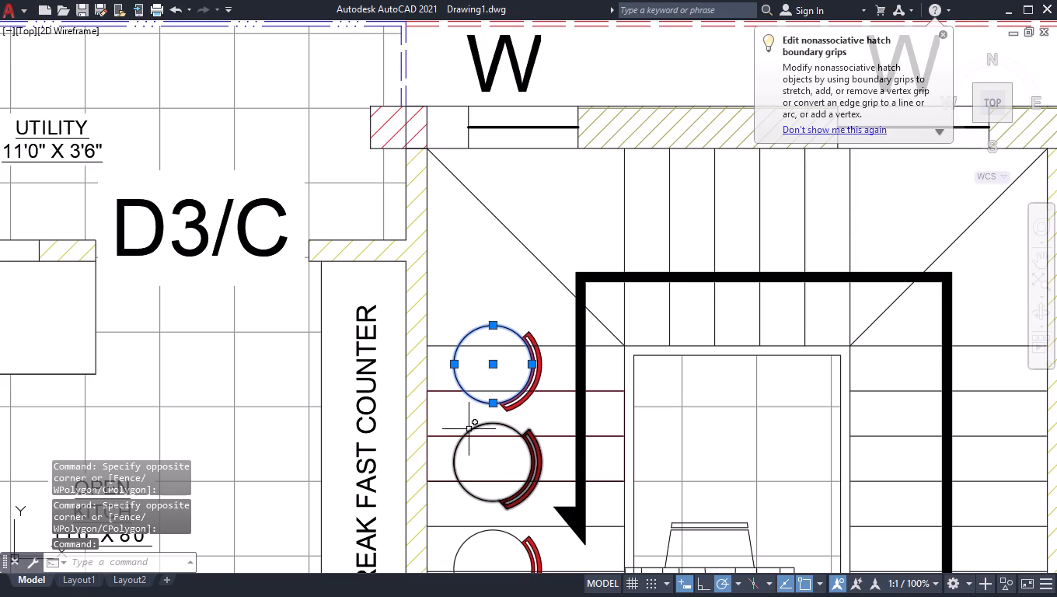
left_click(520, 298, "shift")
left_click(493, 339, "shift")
Ungroup the middle and lowest round stools beside the breakfast counter.
scroll(527, 404, "down", 1)
scroll(545, 543, "up", 2)
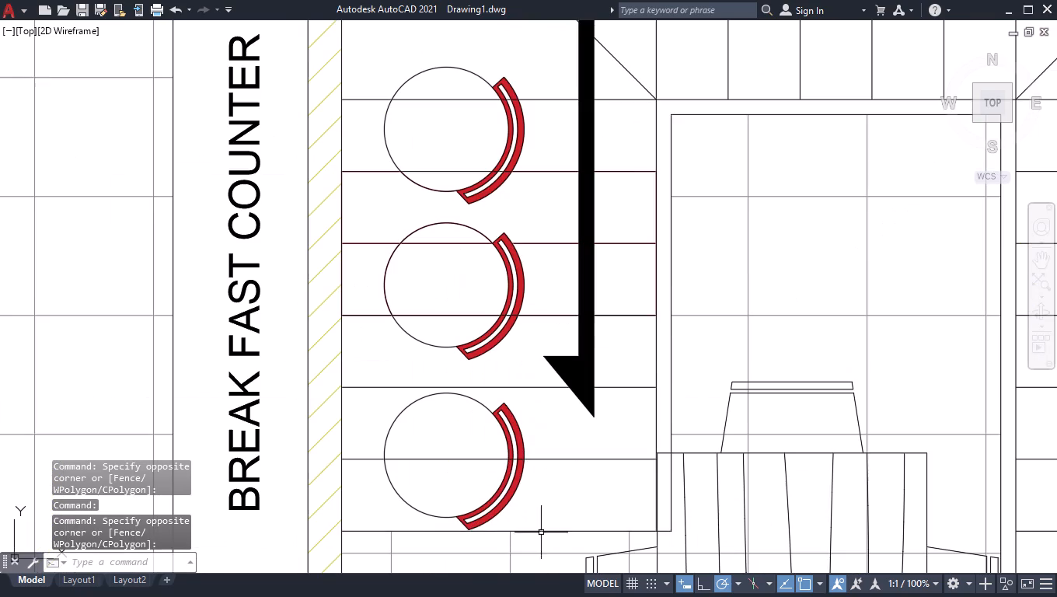
type("UNGR")
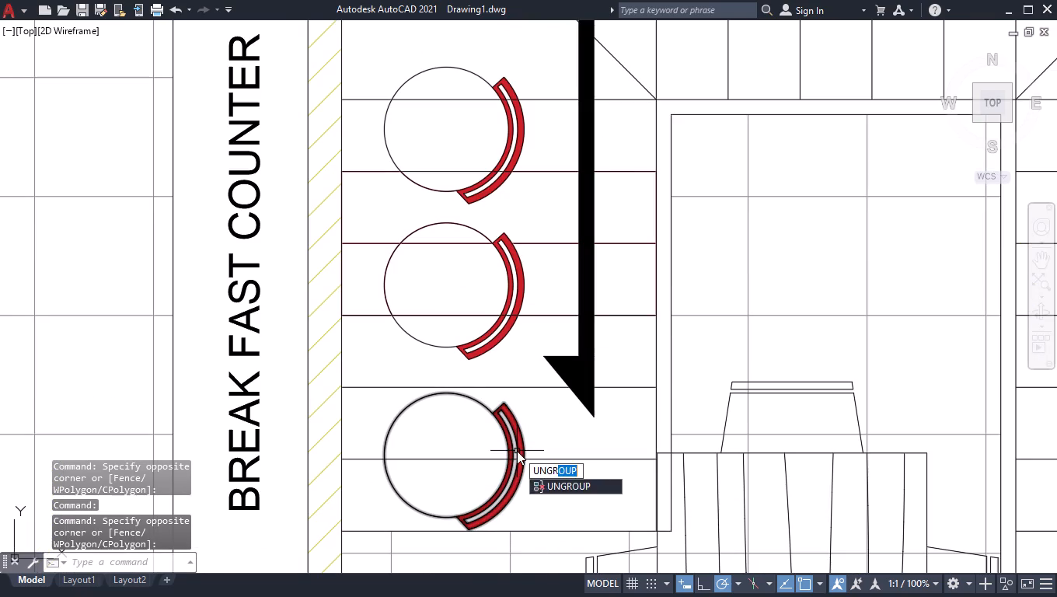
key("Return")
left_click(410, 232)
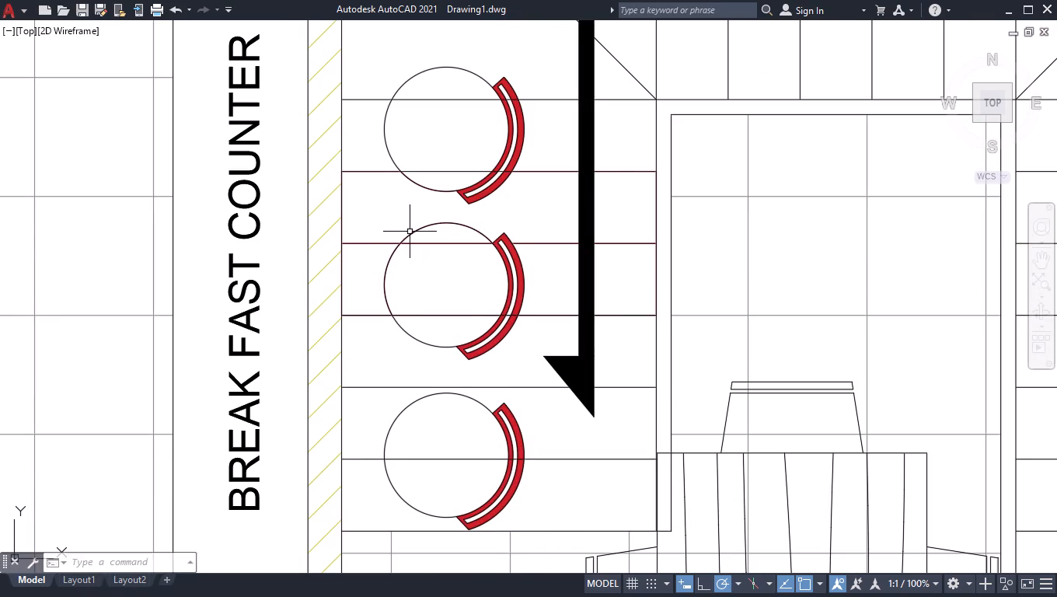
key("space")
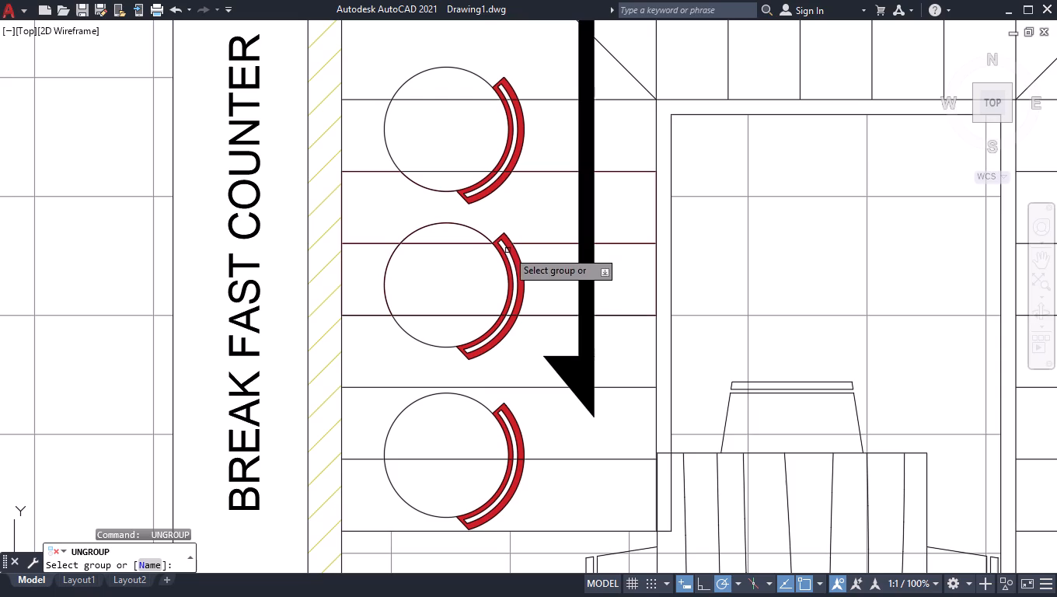
left_click(505, 431)
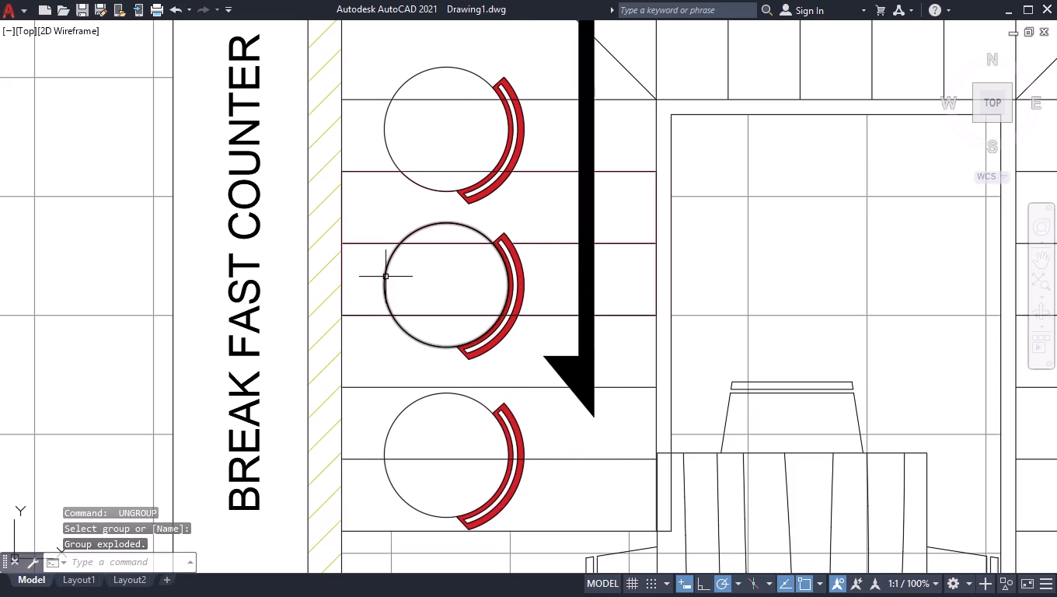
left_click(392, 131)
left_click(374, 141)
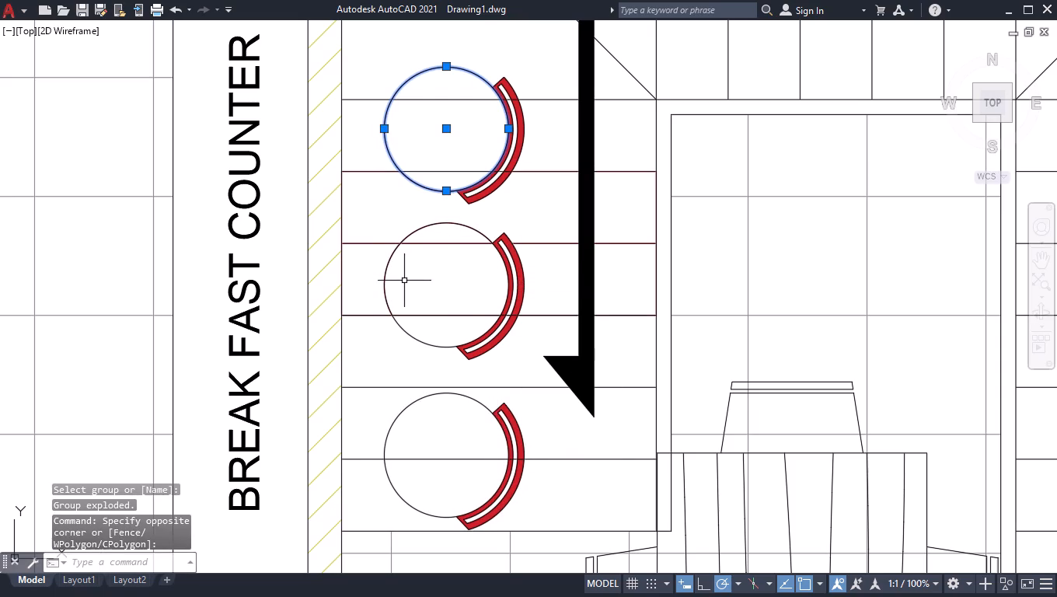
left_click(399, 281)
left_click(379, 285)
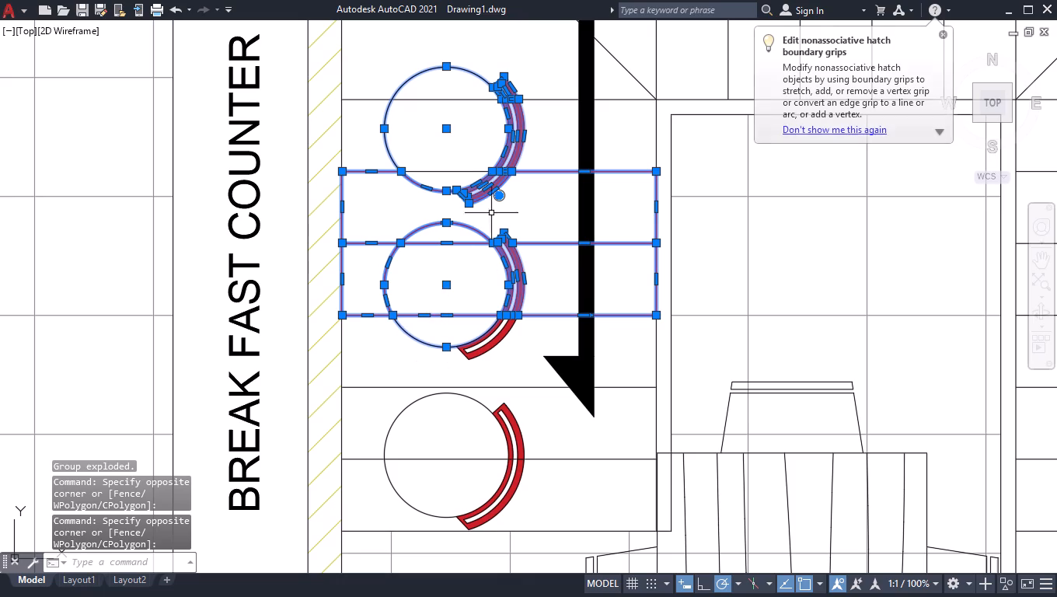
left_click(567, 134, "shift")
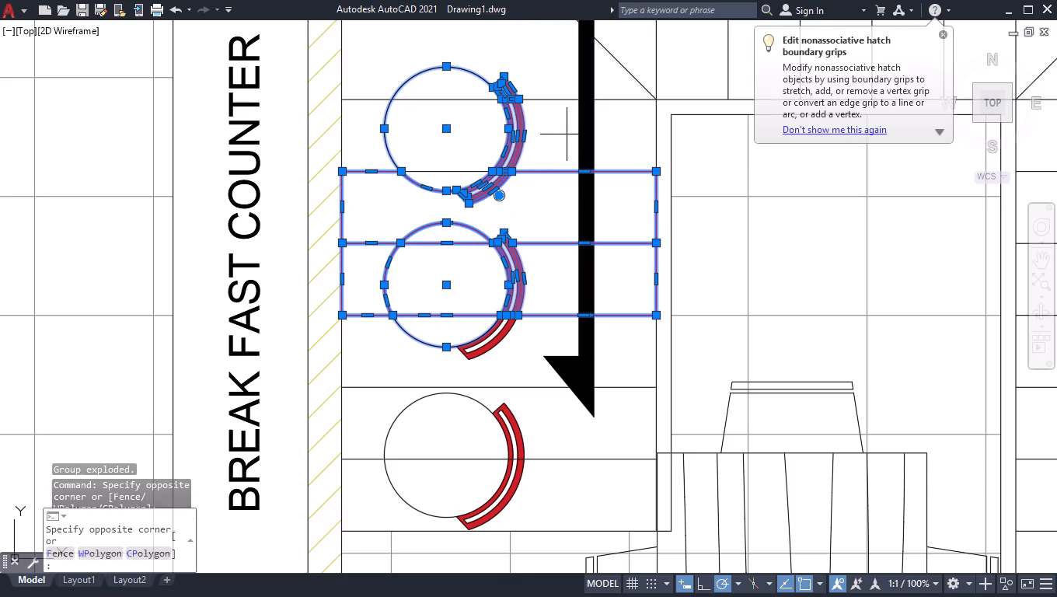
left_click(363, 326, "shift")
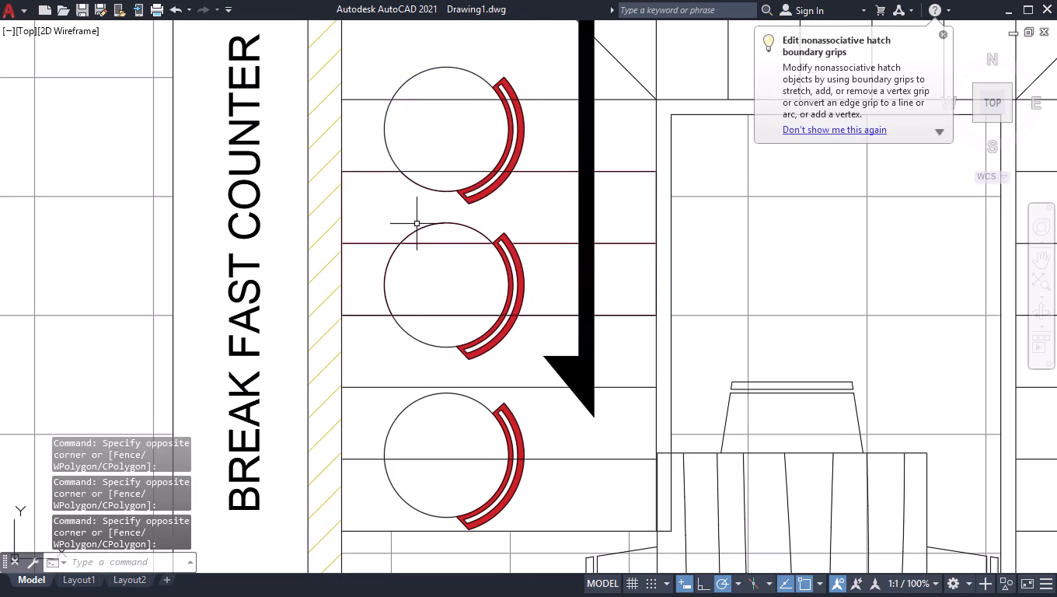
Select the seat circles of the uppermost and middle stools beside the breakfast counter.
left_click(432, 222)
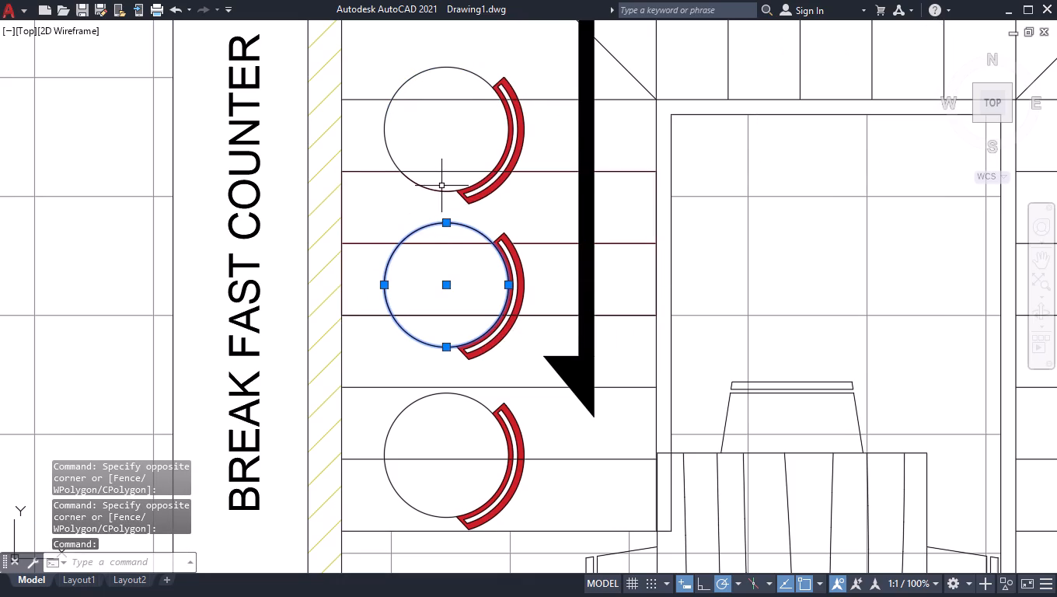
left_click(438, 191)
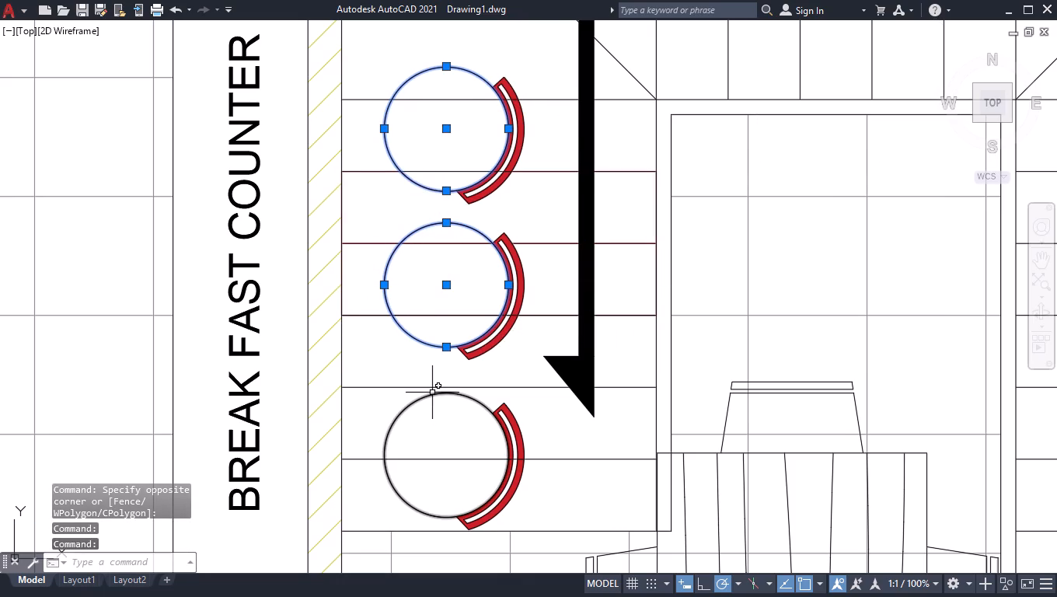
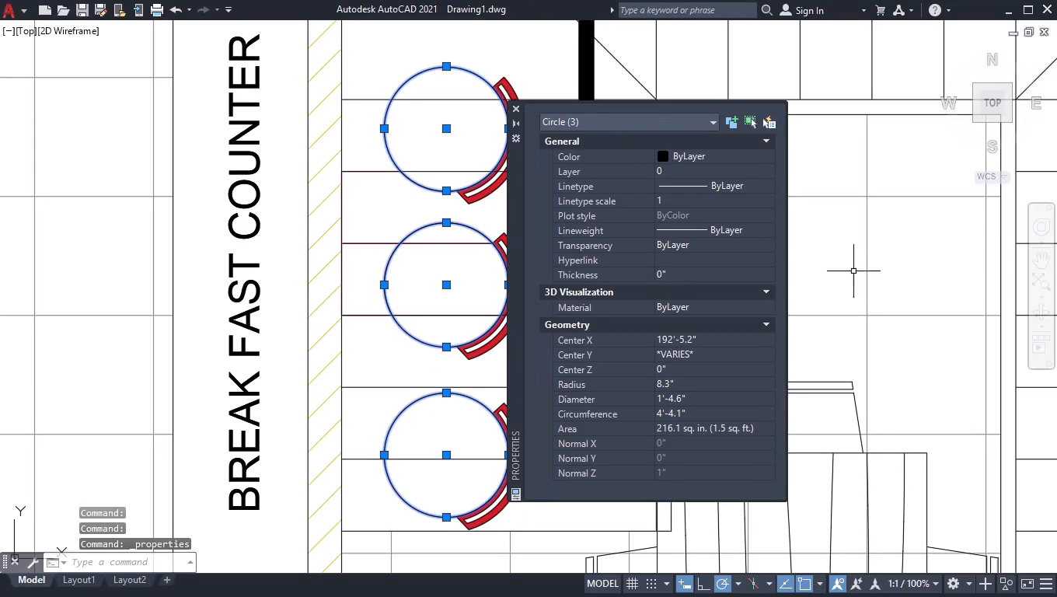
Set the colour of the three selected stool seat circles to index colour 142.
left_click(739, 154)
left_click(741, 152)
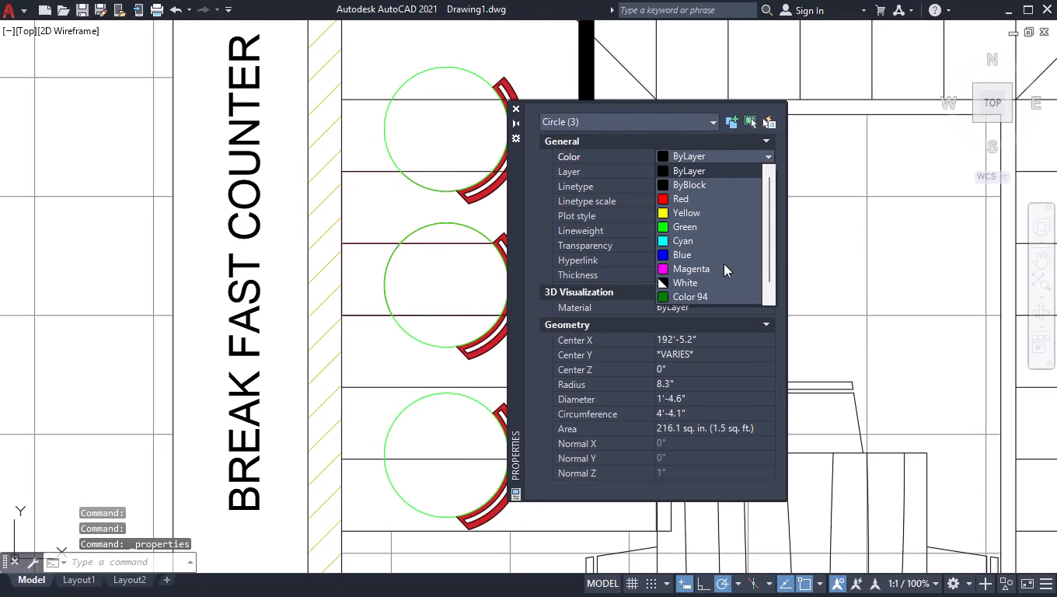
scroll(711, 266, "down", 5)
left_click(703, 295)
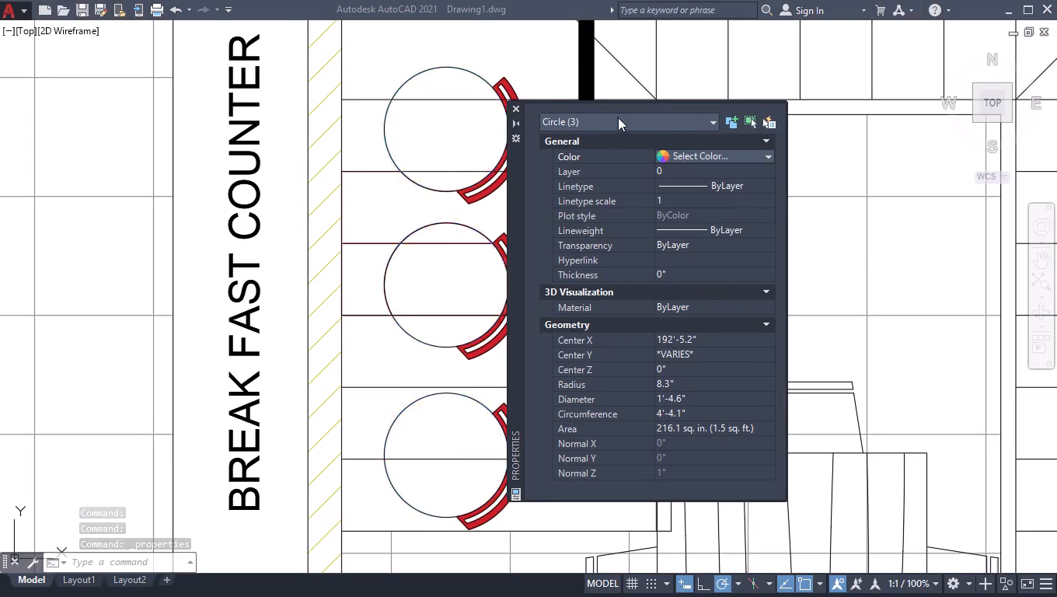
left_click(543, 225)
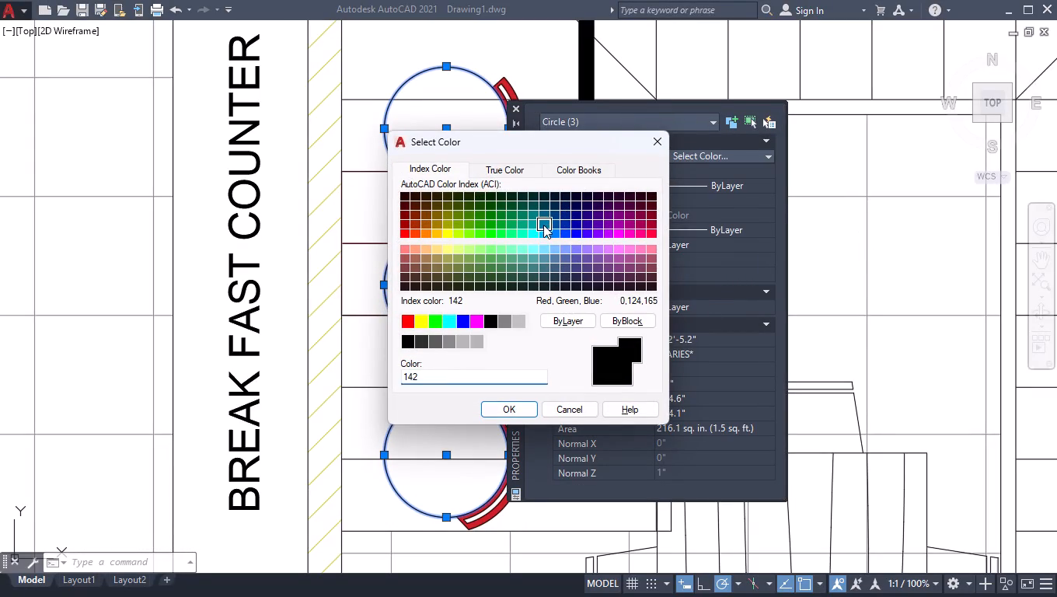
left_click(520, 410)
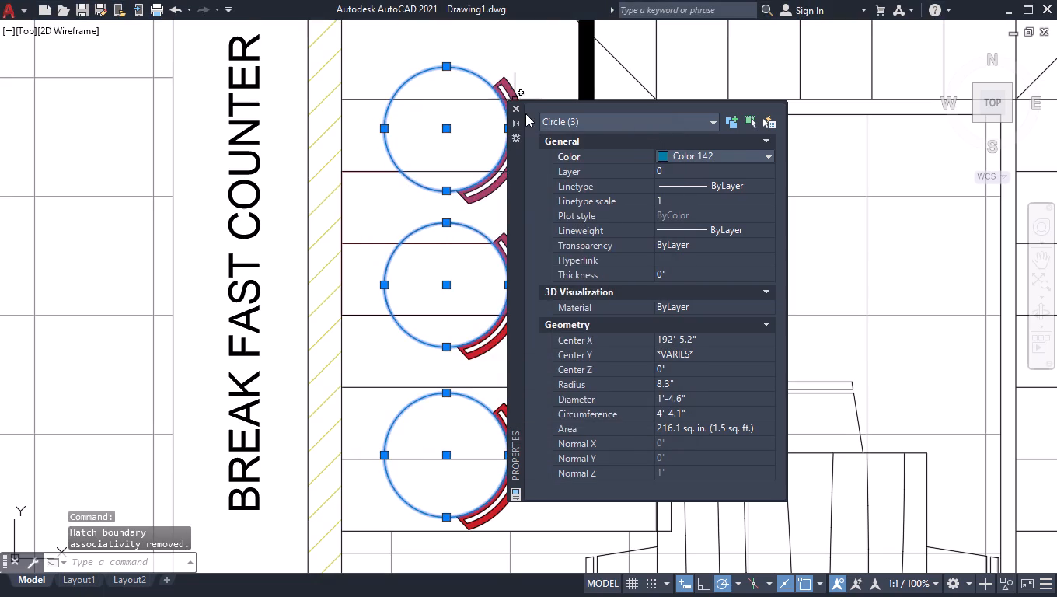
left_click(516, 112)
left_click(543, 40, "shift")
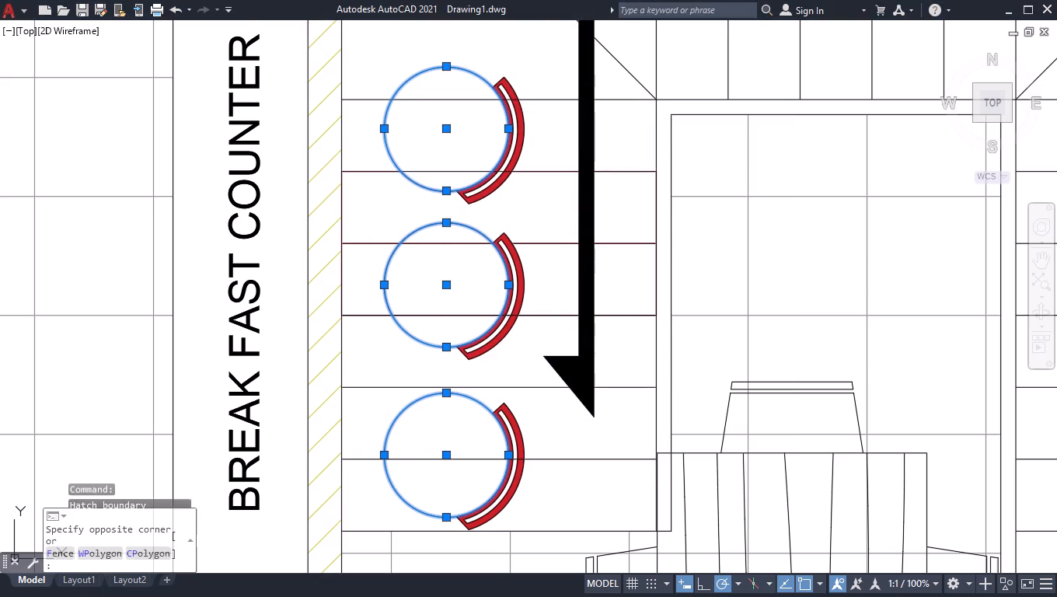
left_click(379, 501, "shift")
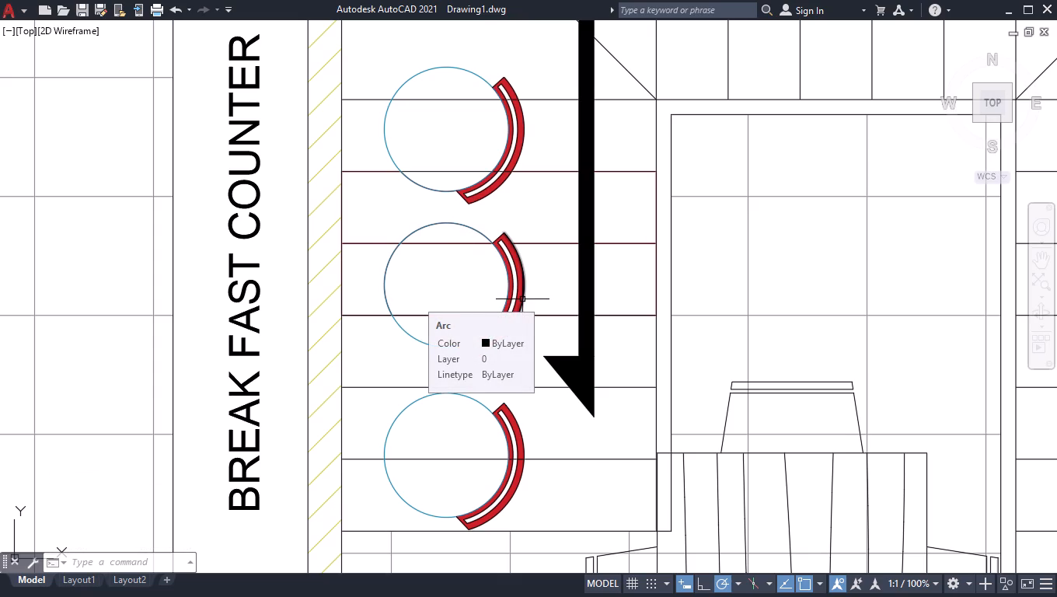
Erase the inner outline of the middle stool's backrest: both inner arcs and the short line at each end.
scroll(516, 281, "up", 3)
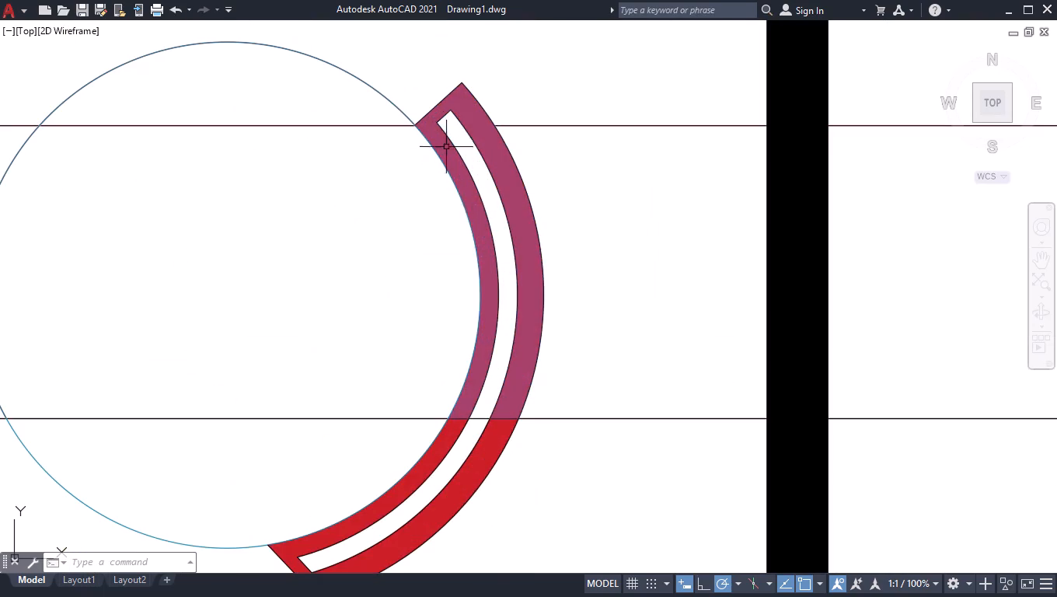
scroll(438, 120, "up", 3)
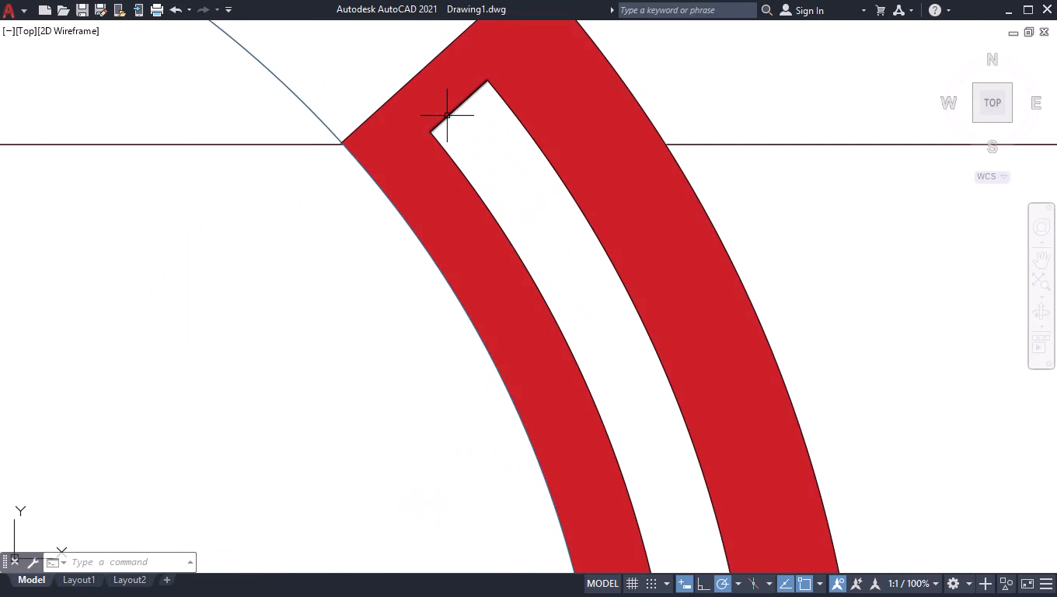
left_click(448, 115)
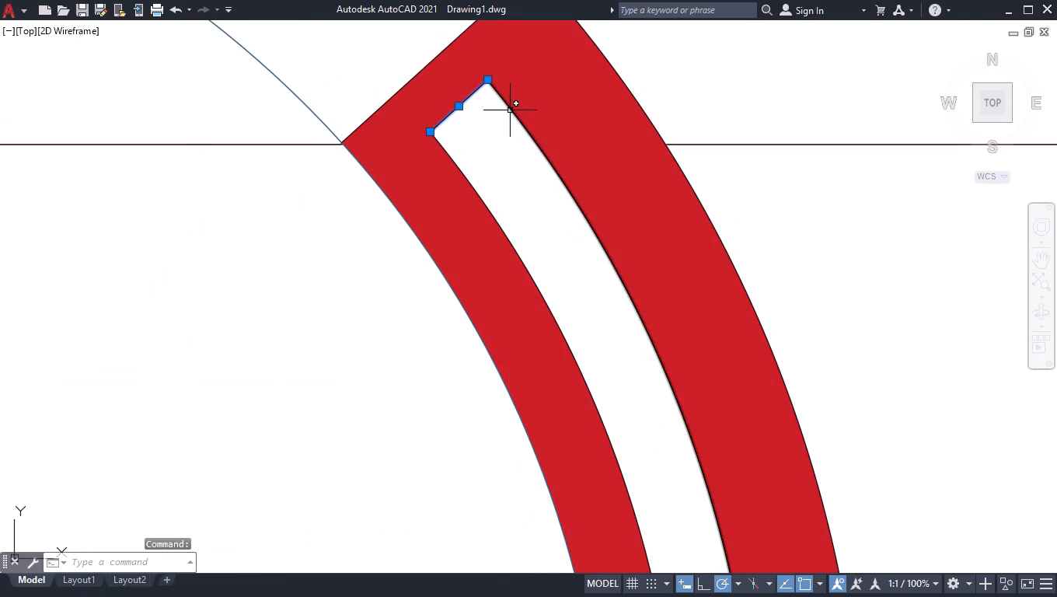
left_click(510, 110)
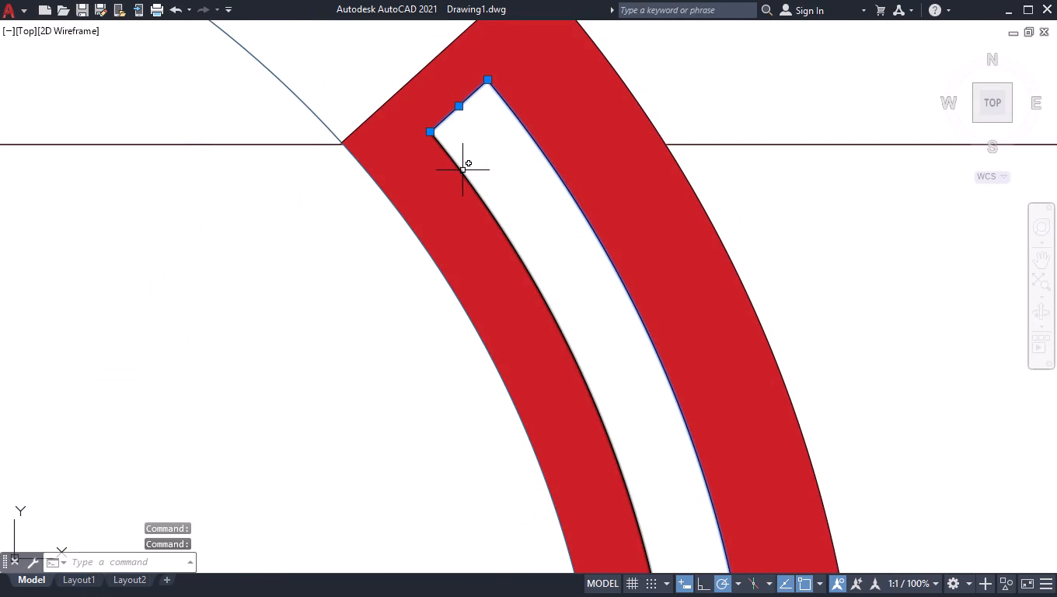
left_click(462, 171)
key("Delete")
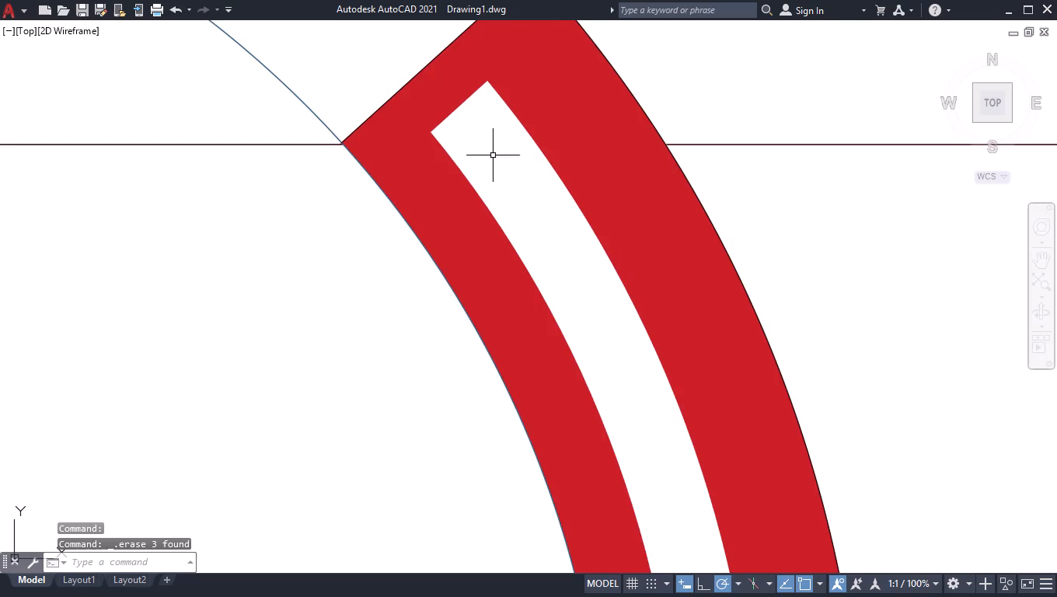
scroll(563, 44, "down", 3)
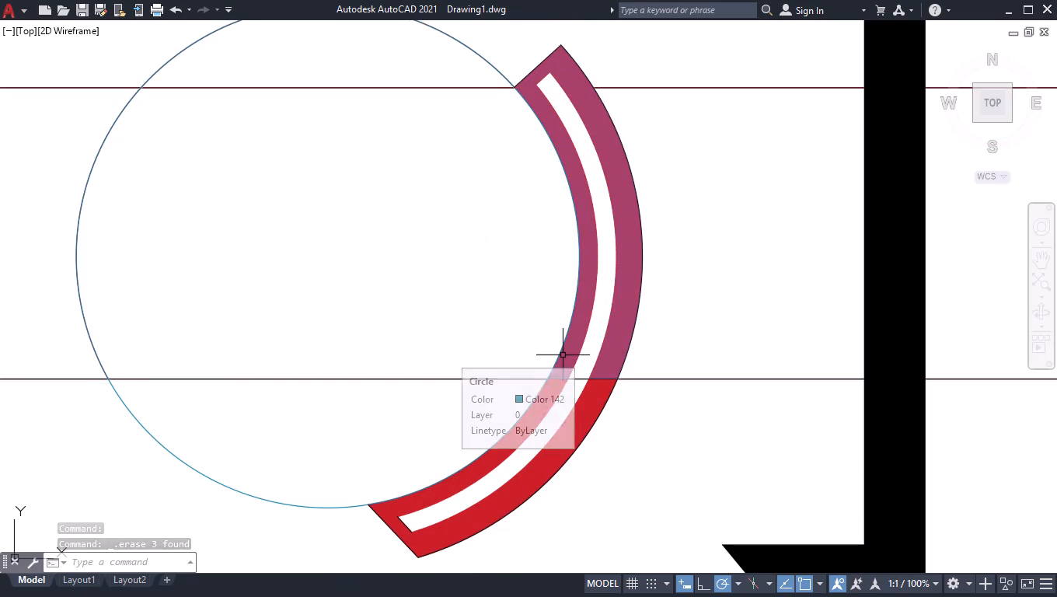
scroll(1054, 0, "up", 2)
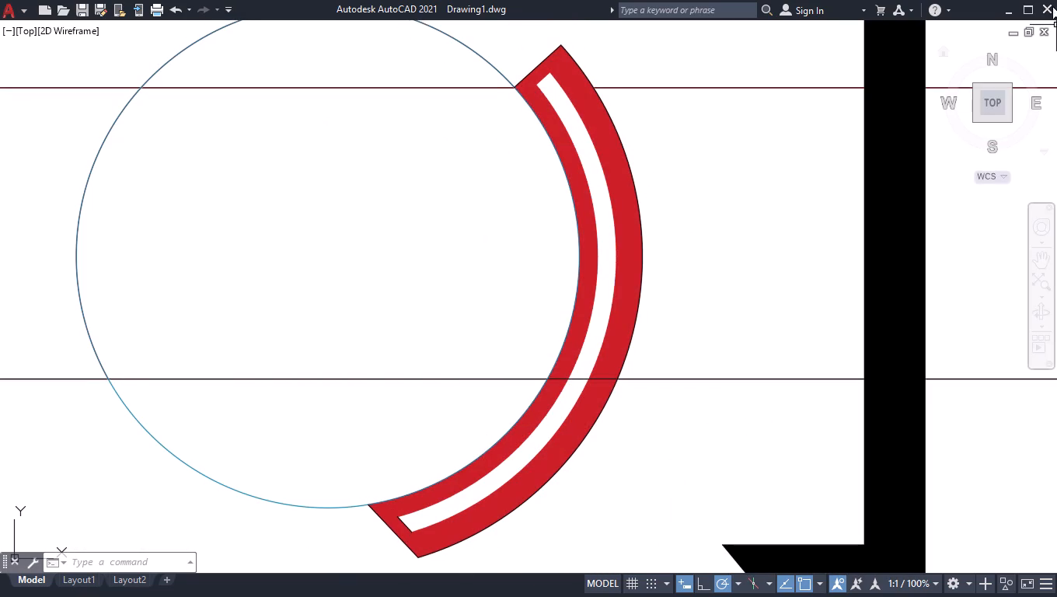
scroll(410, 530, "up", 3)
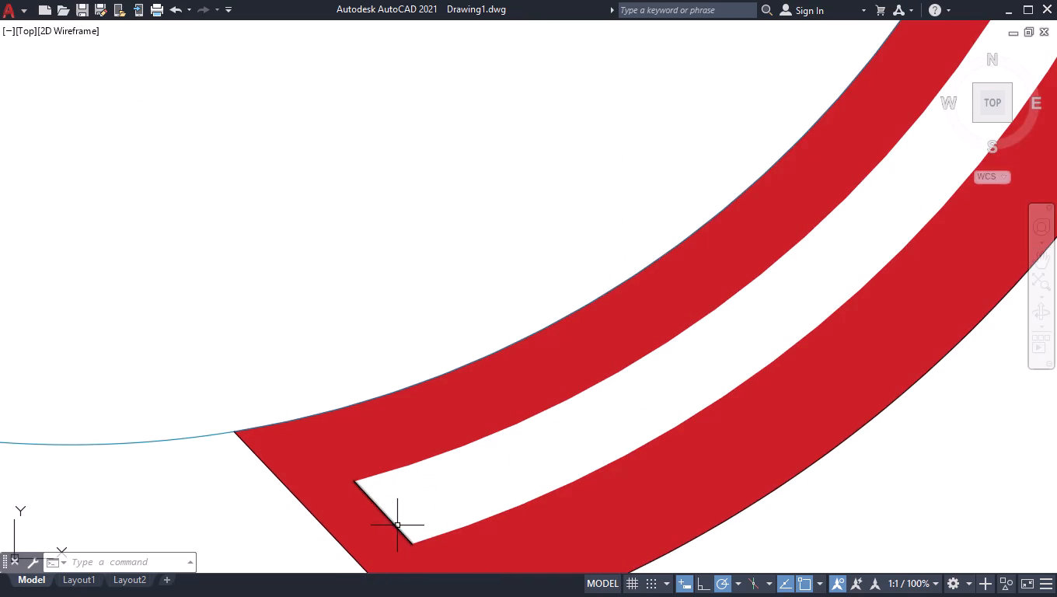
left_click(397, 525)
key("Delete")
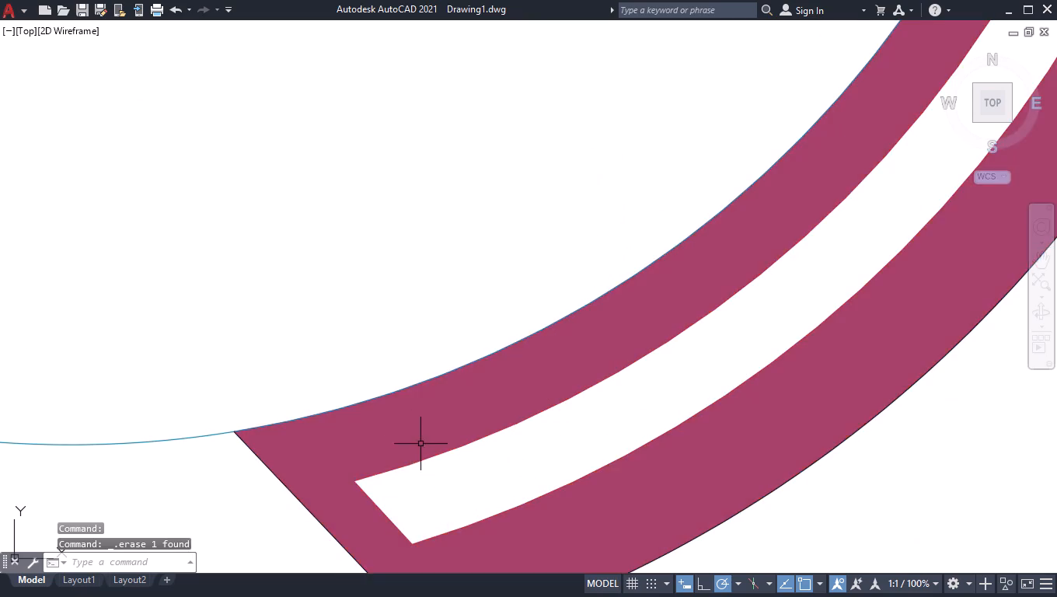
Add a vertical linear dimension across the staircase run between the two diagonal lines, from the tread end to the wall.
scroll(420, 446, "down", 5)
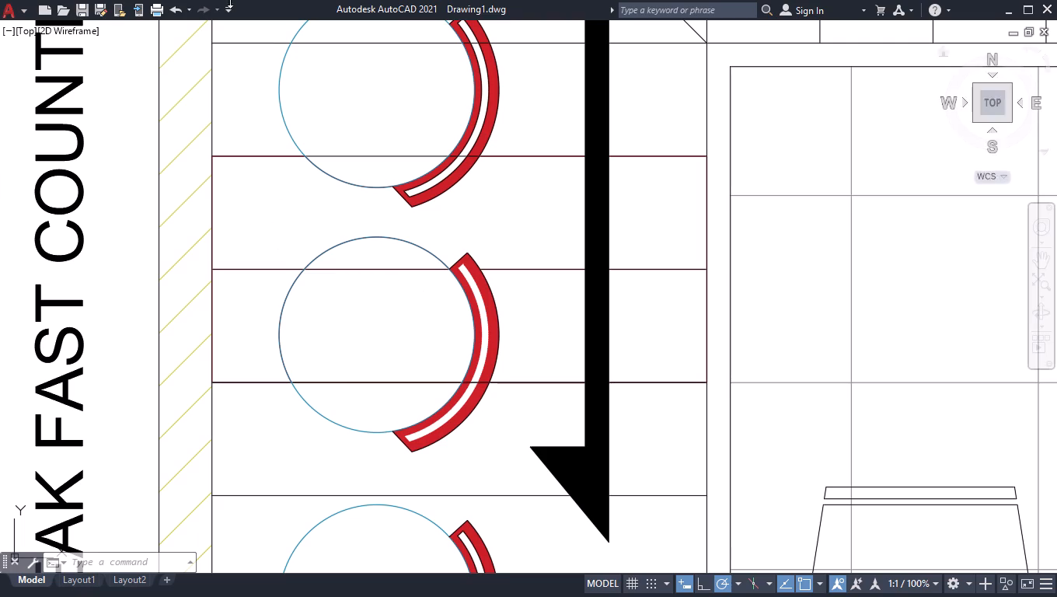
scroll(448, 423, "down", 2)
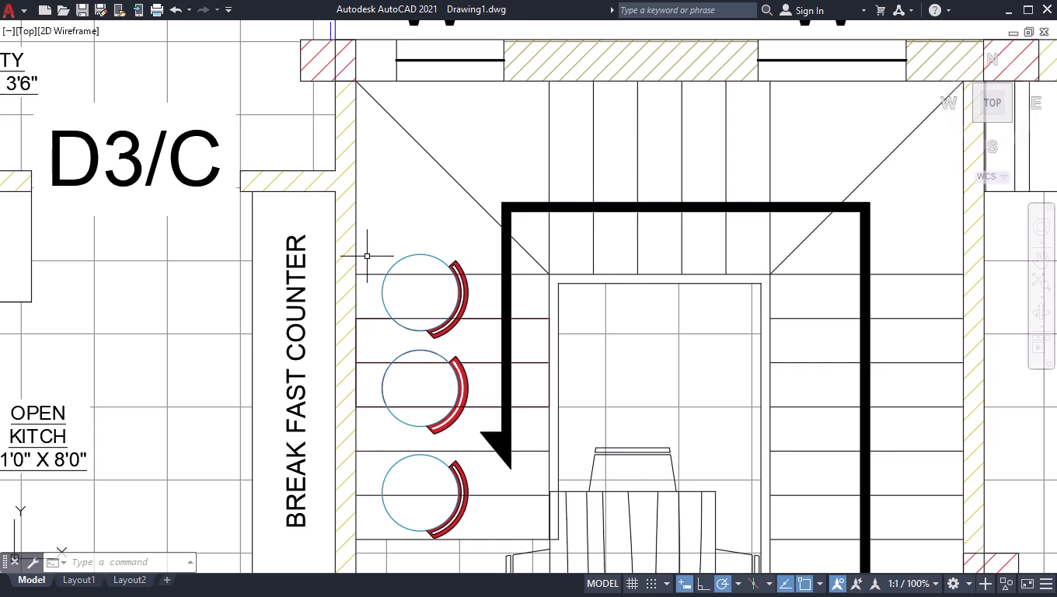
type("DLI")
key("Return")
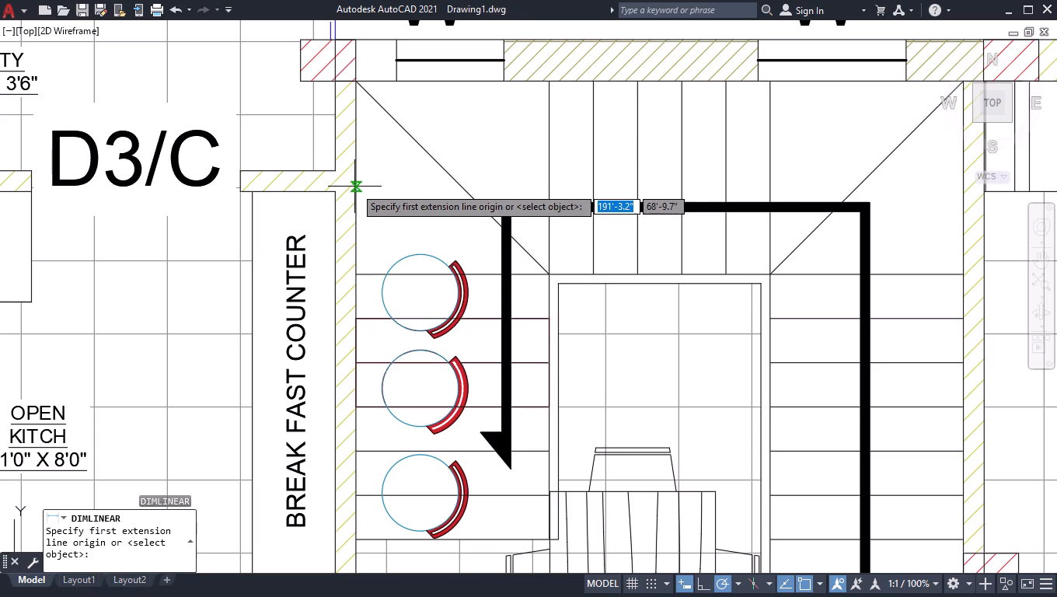
left_click(731, 275)
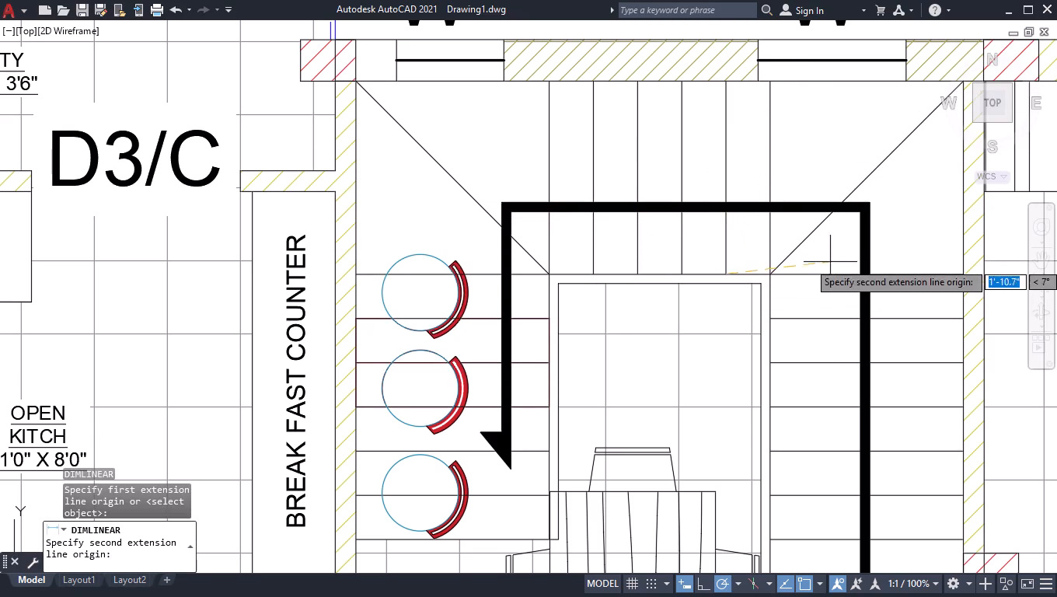
left_click(726, 79)
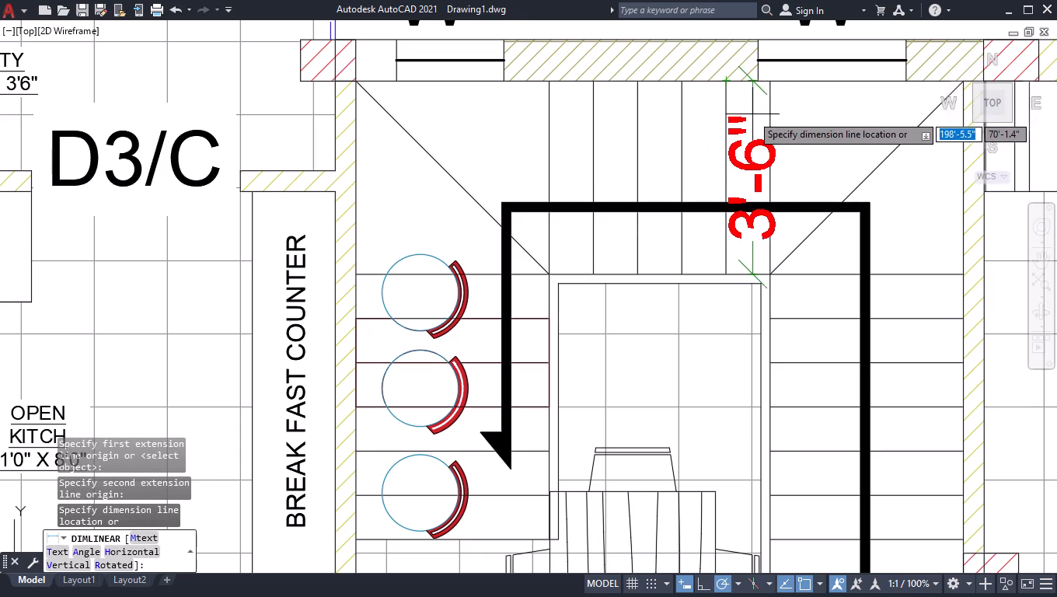
left_click(741, 114)
Add a horizontal linear dimension across the stair flight east of the dining table, from its inner edge to the wall.
scroll(807, 261, "down", 1)
scroll(902, 451, "up", 1)
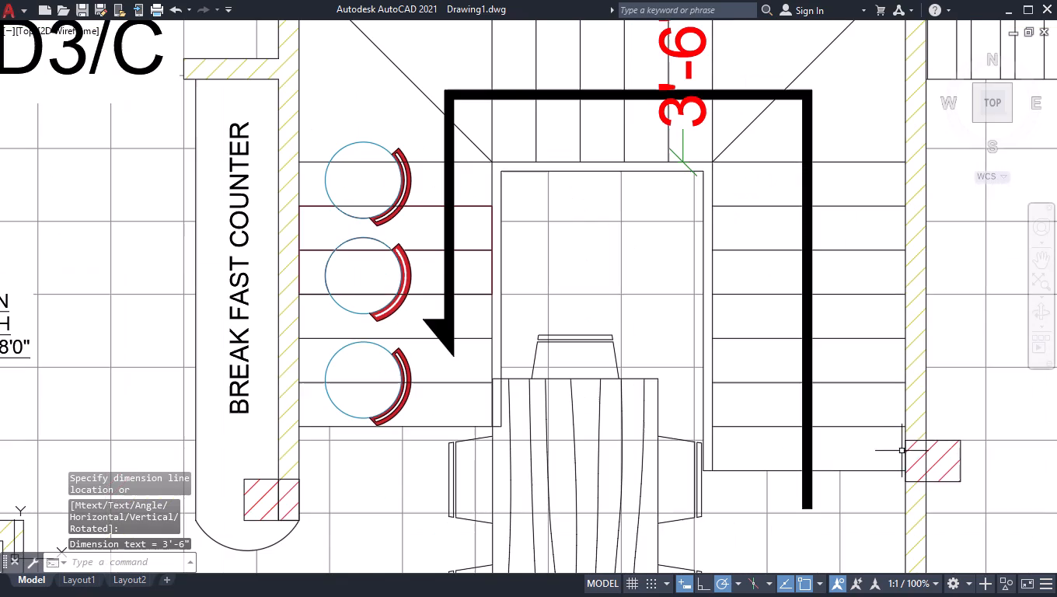
key("space")
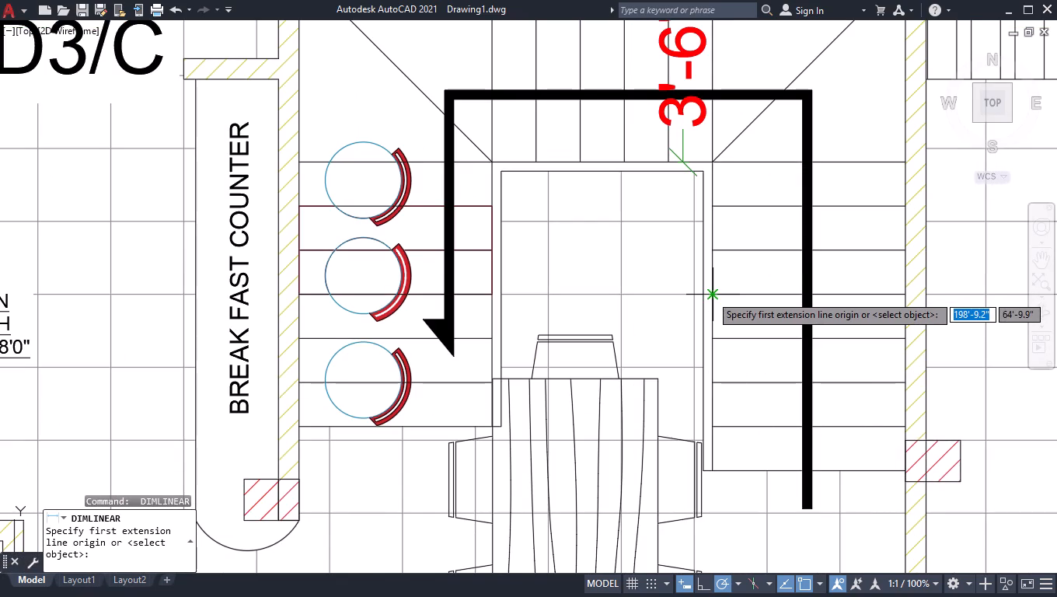
left_click(711, 295)
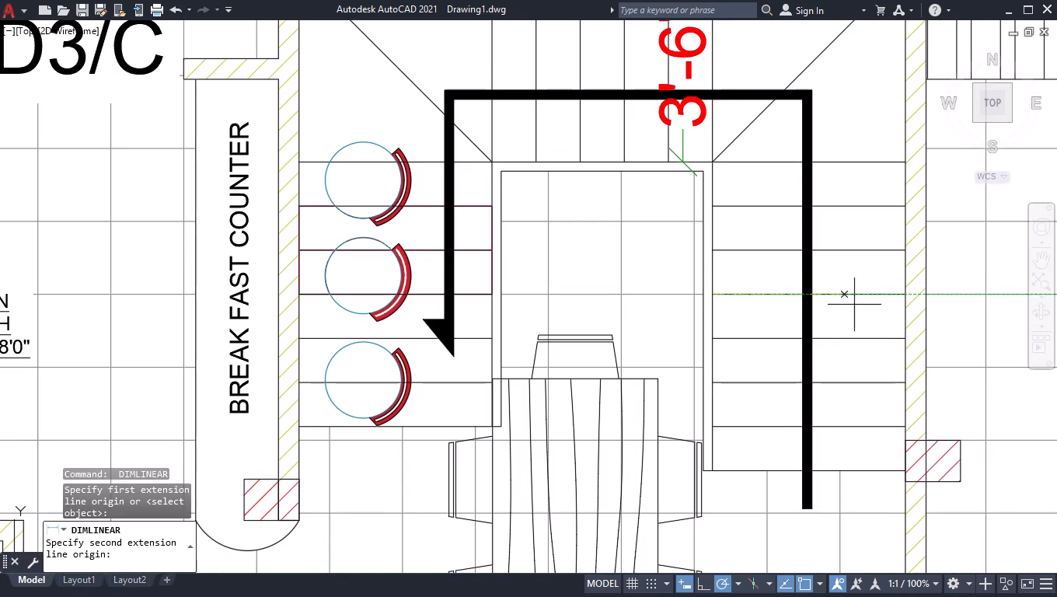
left_click(902, 295)
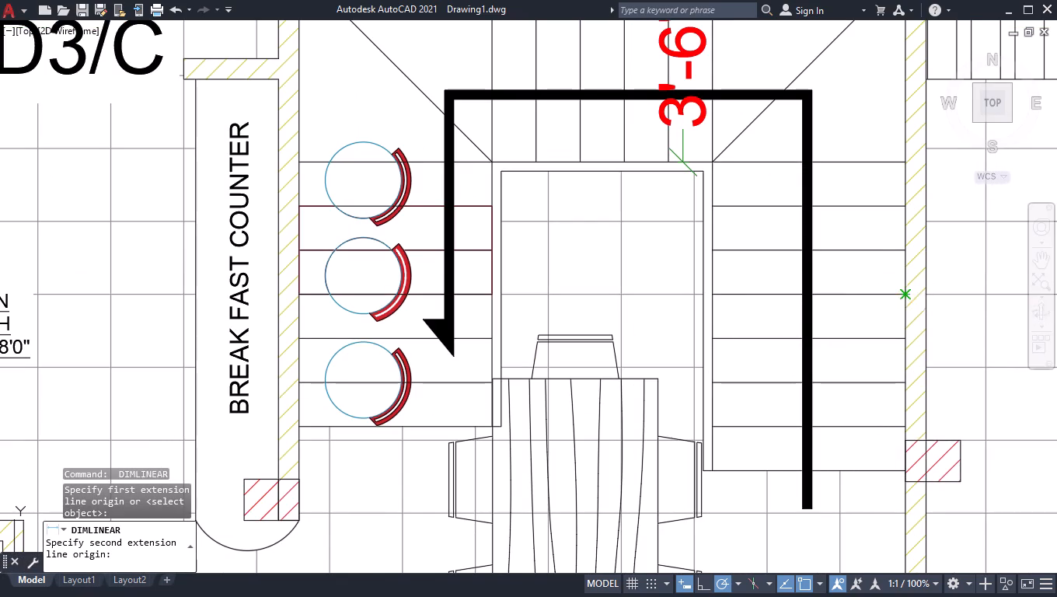
left_click(883, 309)
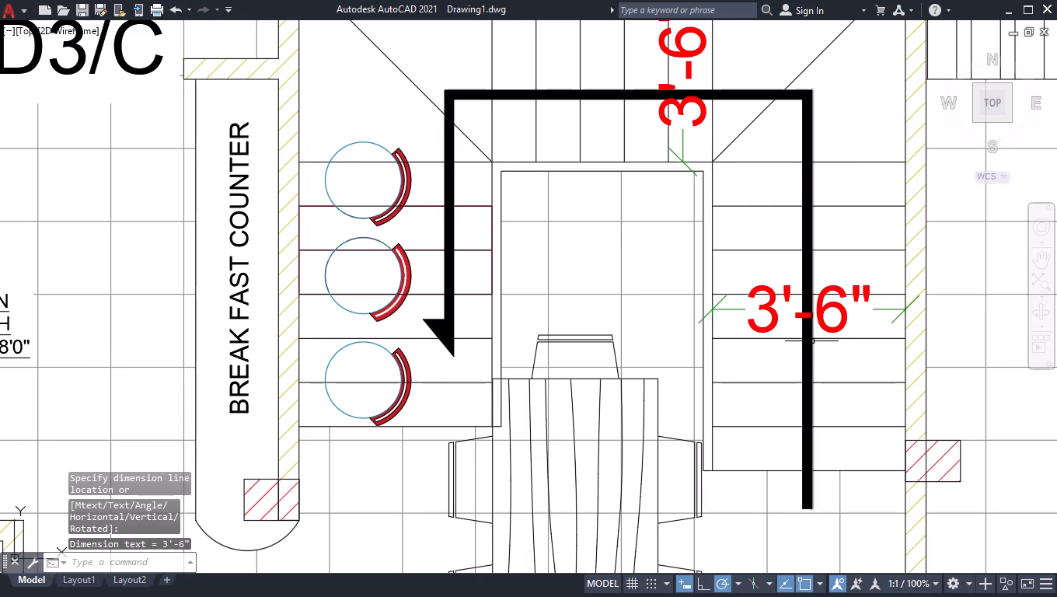
Widen the OPEN KITCH label's text box so the room name and the 11'0" X 8'0" size each fit on one line.
scroll(811, 341, "down", 3)
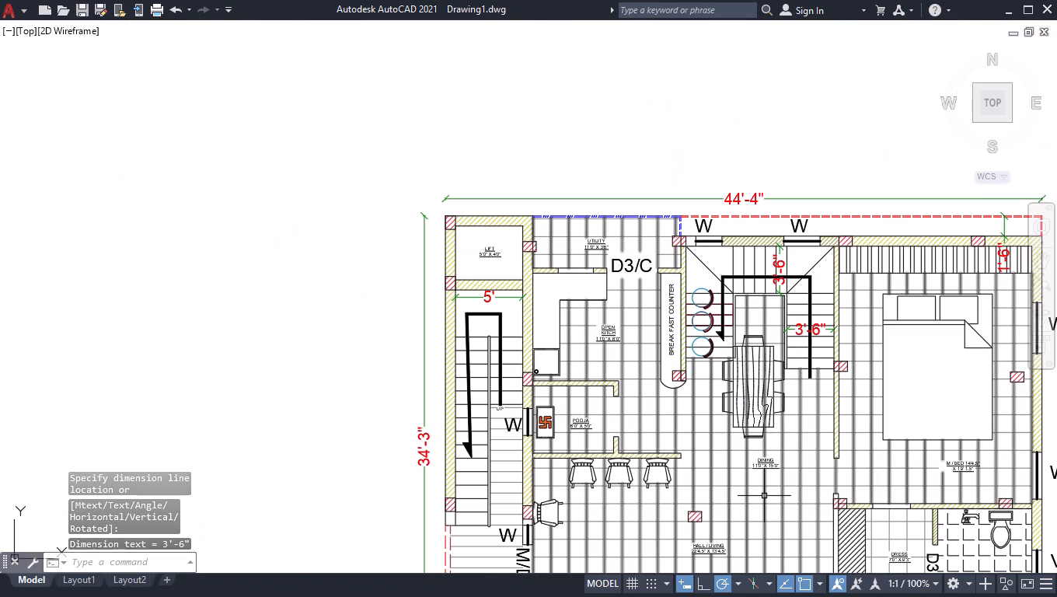
scroll(612, 346, "up", 3)
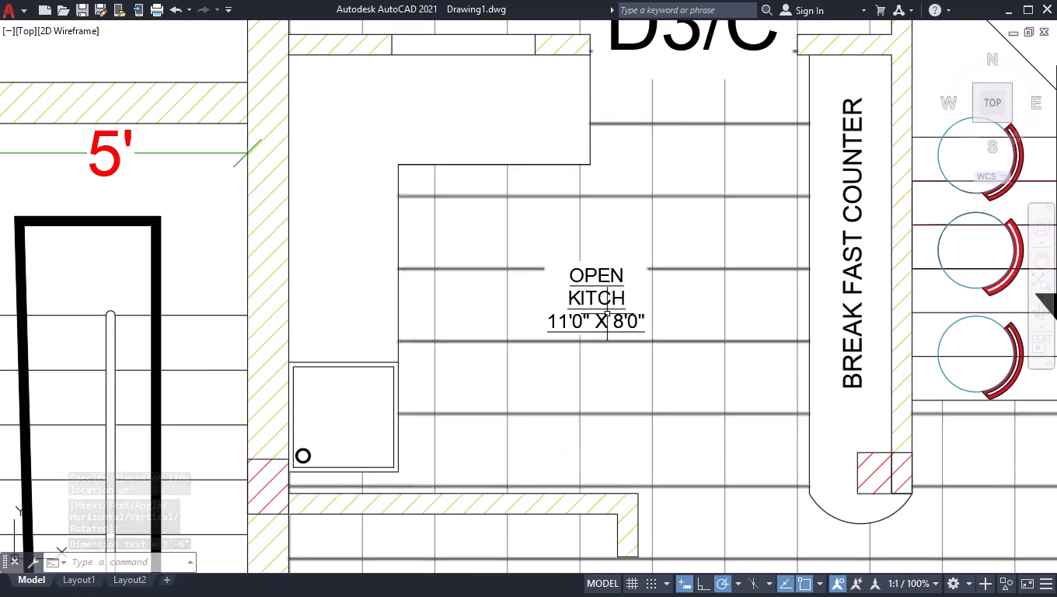
left_click(605, 290)
left_click(651, 265)
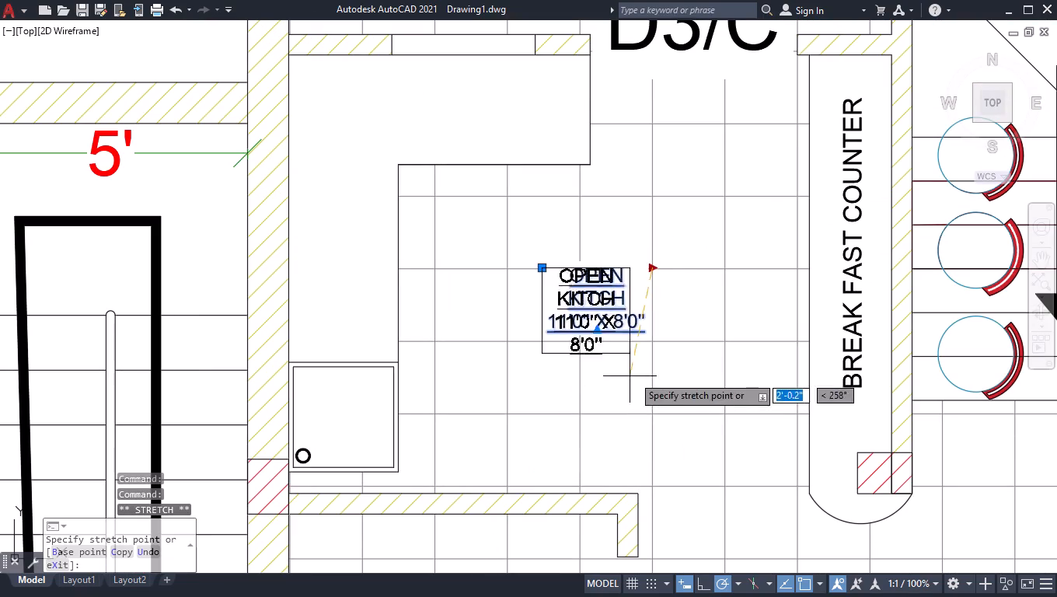
left_click(713, 330)
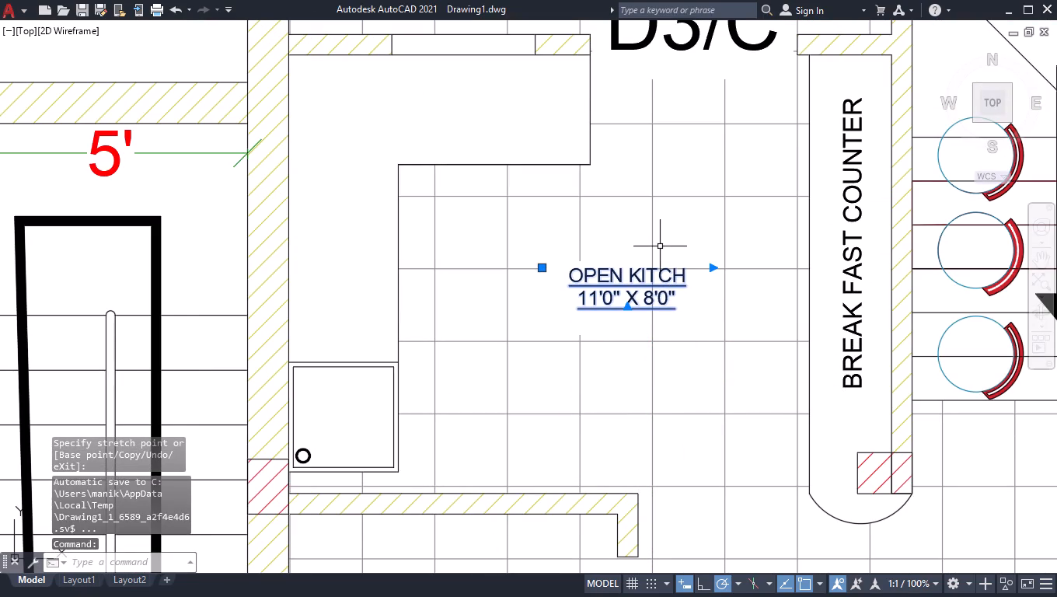
left_click_drag(697, 229, 697, 239, "shift")
left_click(541, 351, "shift")
Erase the inner outline of the top stool's backrest: both inner arcs and the short line at each end.
scroll(566, 348, "down", 2)
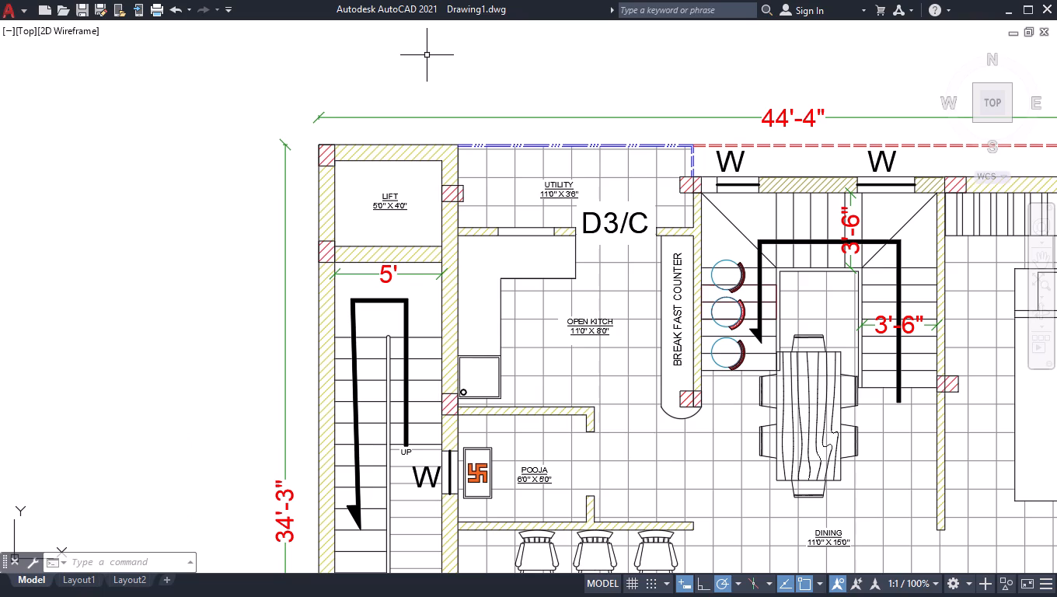
scroll(751, 277, "up", 2)
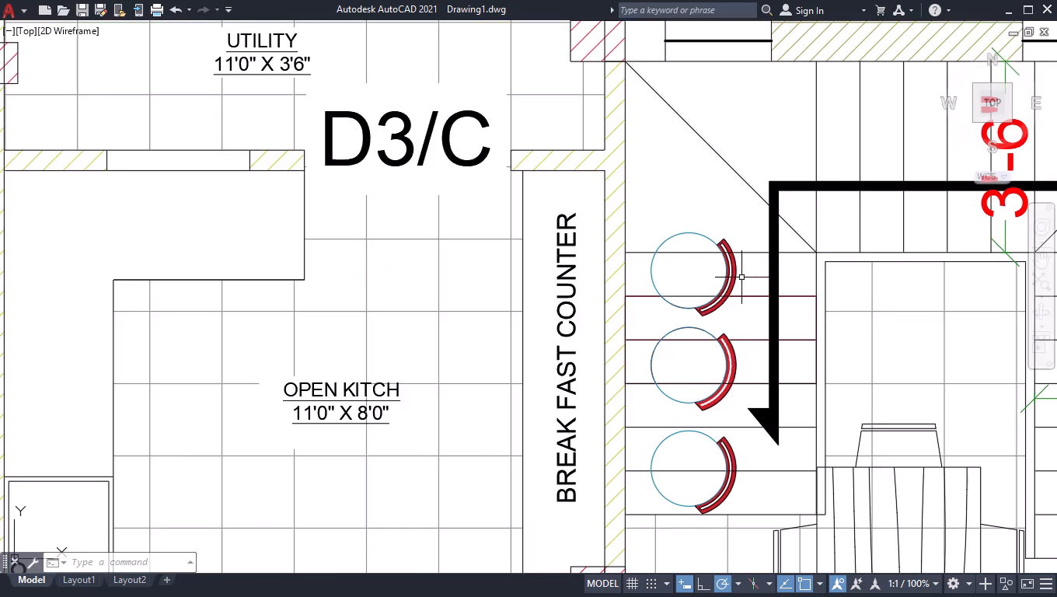
scroll(692, 280, "up", 4)
scroll(825, 226, "down", 1)
scroll(865, 115, "up", 2)
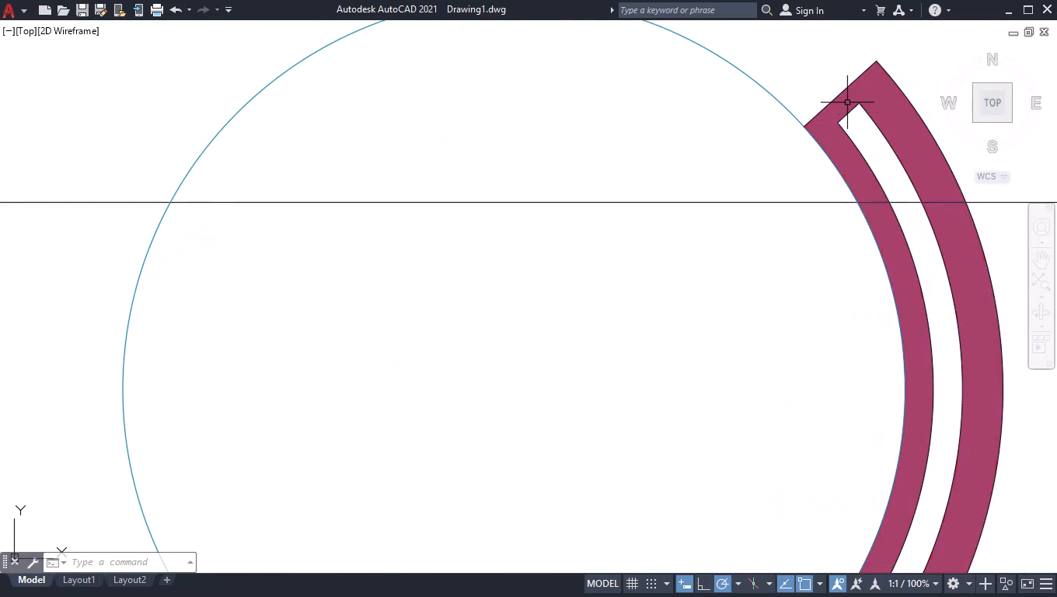
scroll(852, 112, "up", 3)
left_click(850, 107)
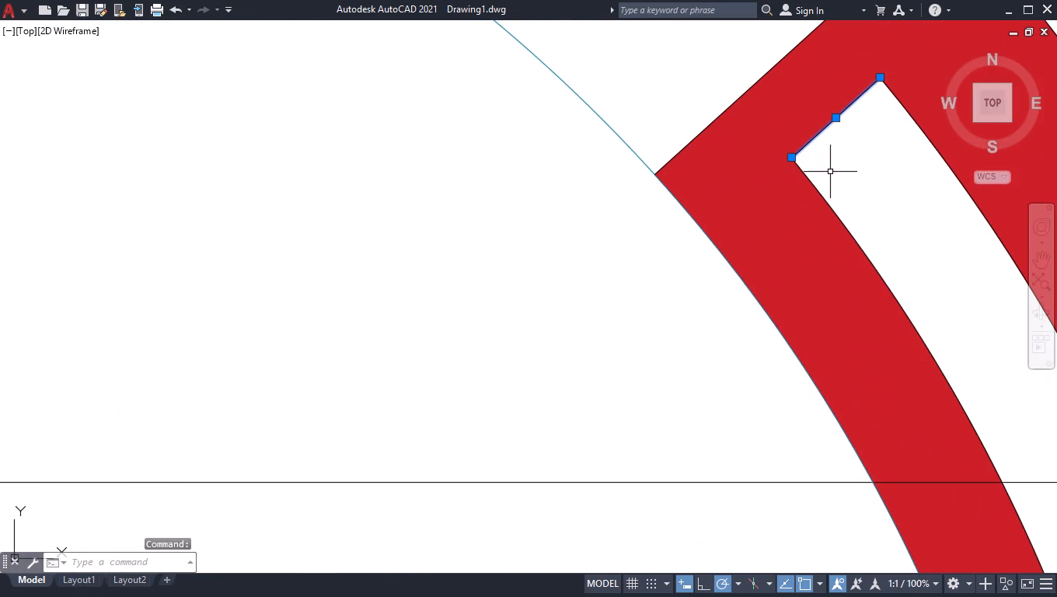
left_click(820, 193)
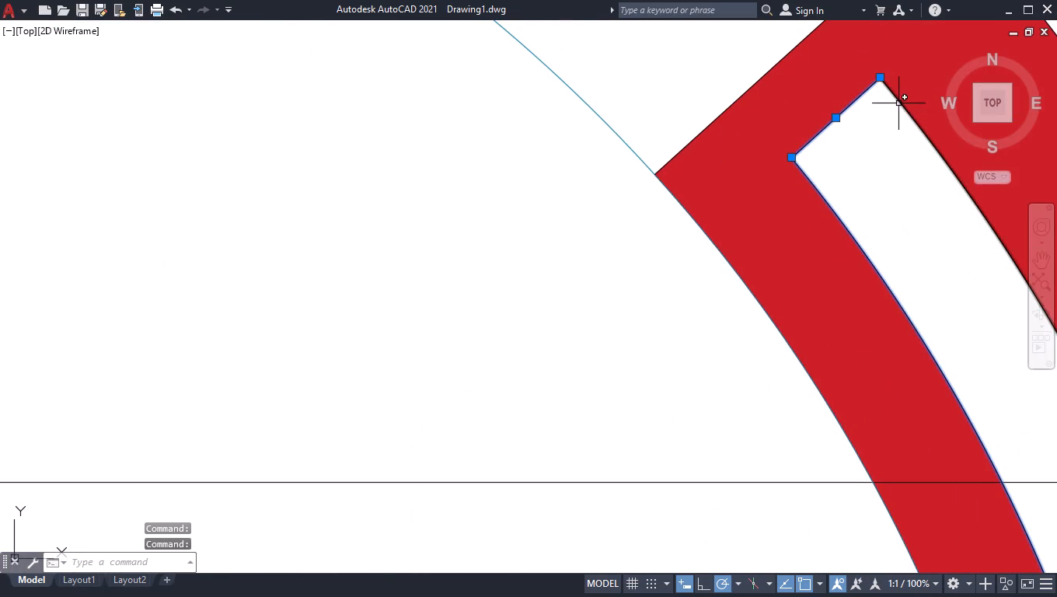
left_click(898, 103)
scroll(854, 190, "down", 5)
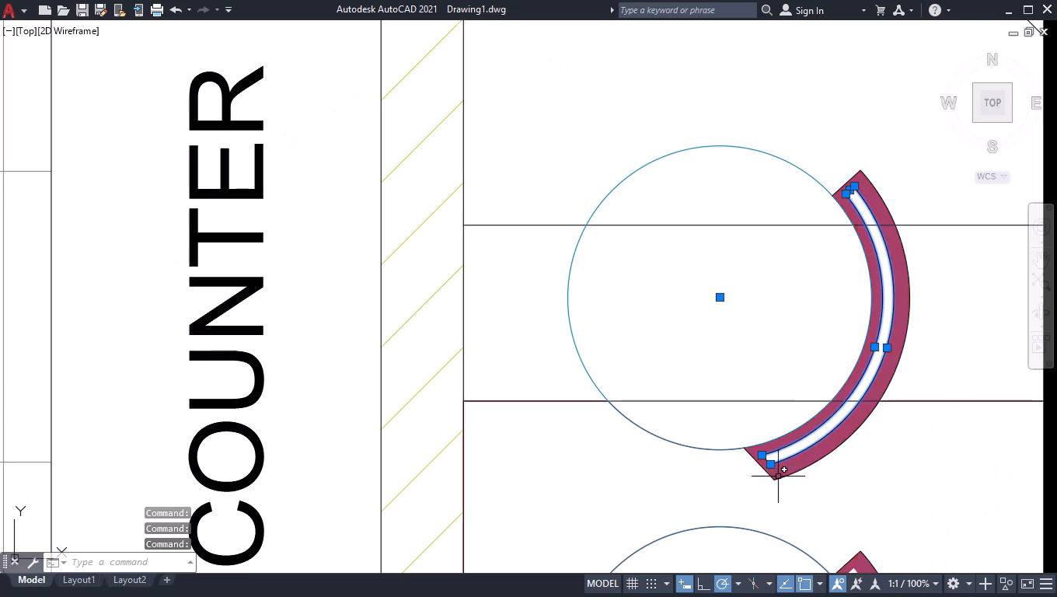
scroll(777, 477, "up", 4)
scroll(718, 365, "up", 3)
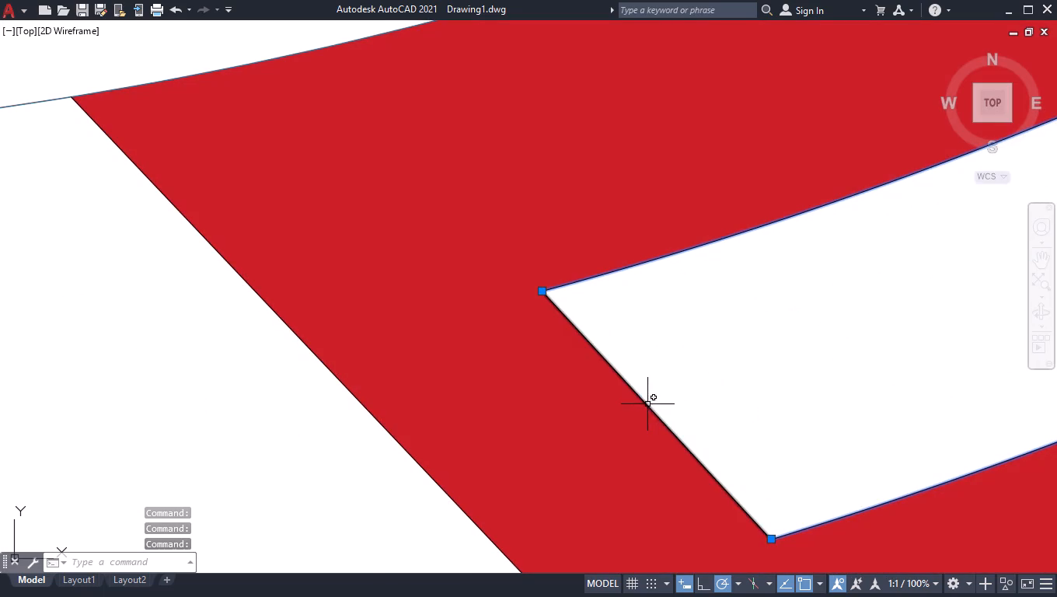
left_click(647, 404)
scroll(719, 272, "down", 4)
key("Delete")
Erase the inner outline of the bottom stool's backrest: both inner arcs and the short line at each end.
scroll(724, 286, "down", 5)
scroll(767, 438, "down", 1)
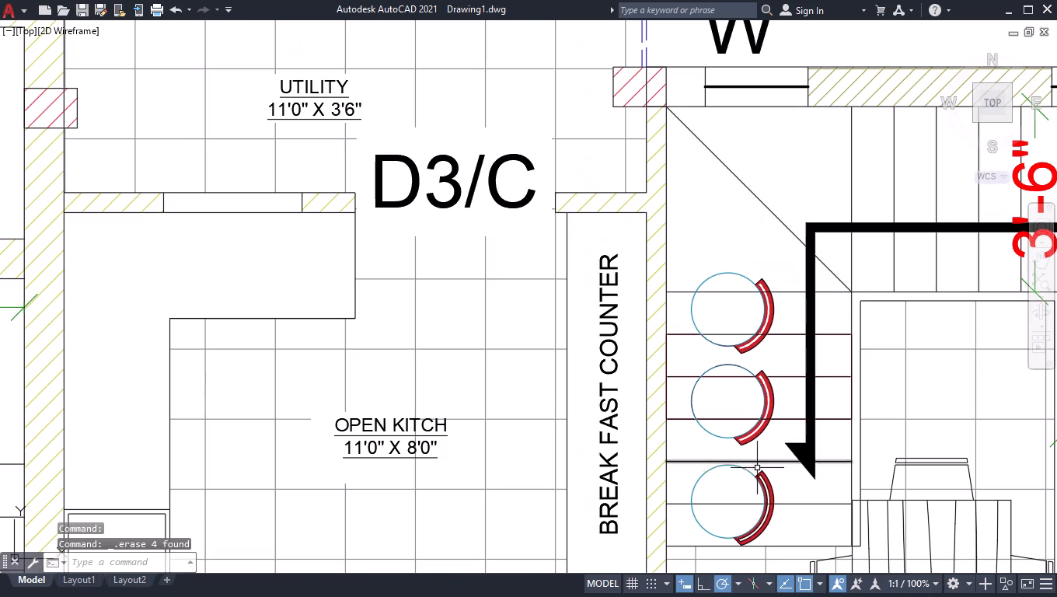
scroll(760, 551, "up", 4)
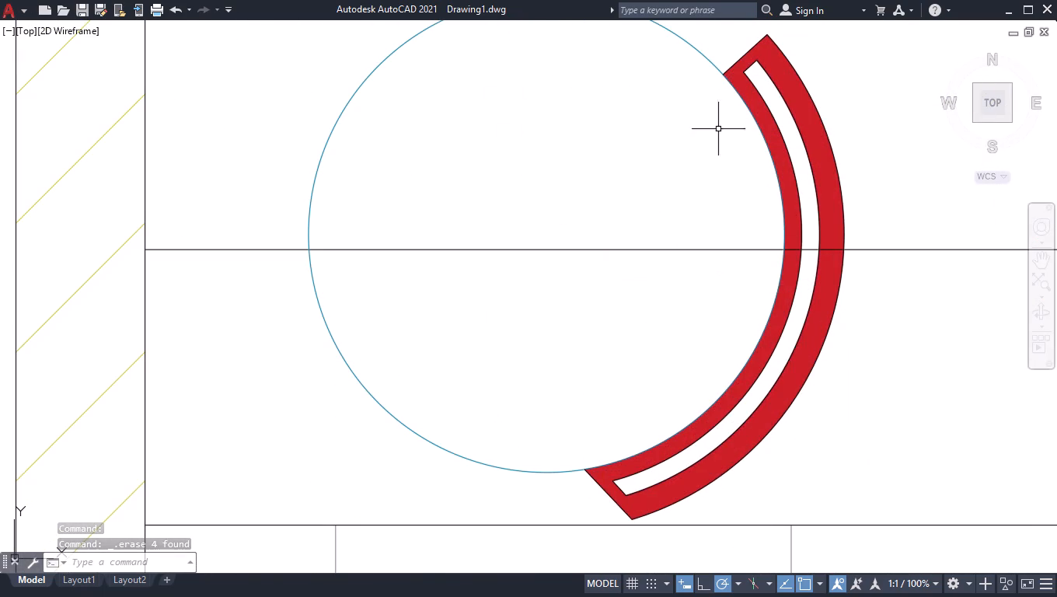
left_click(752, 64)
left_click(770, 75)
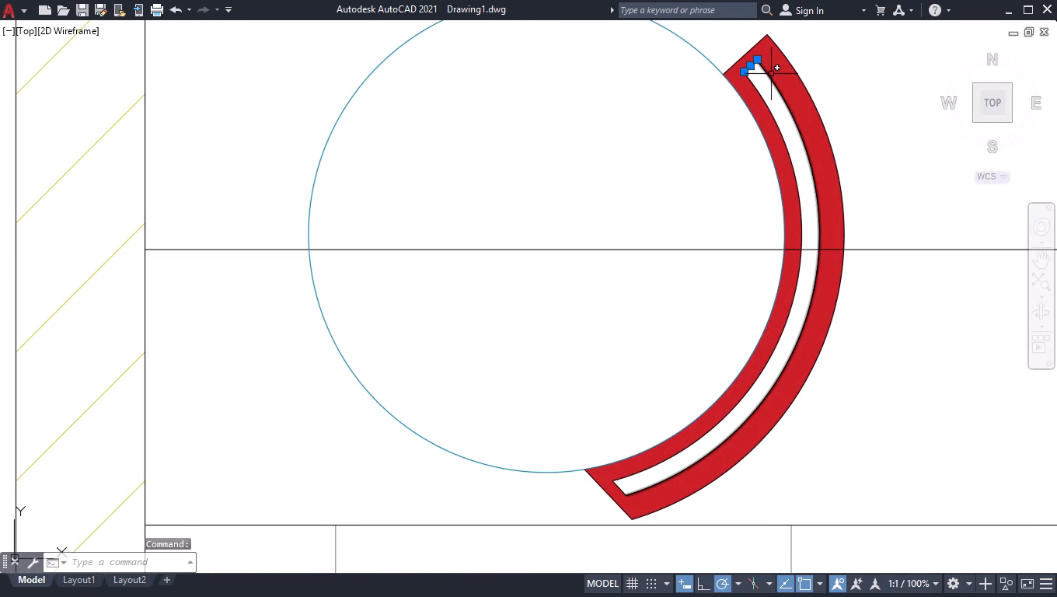
left_click(758, 92)
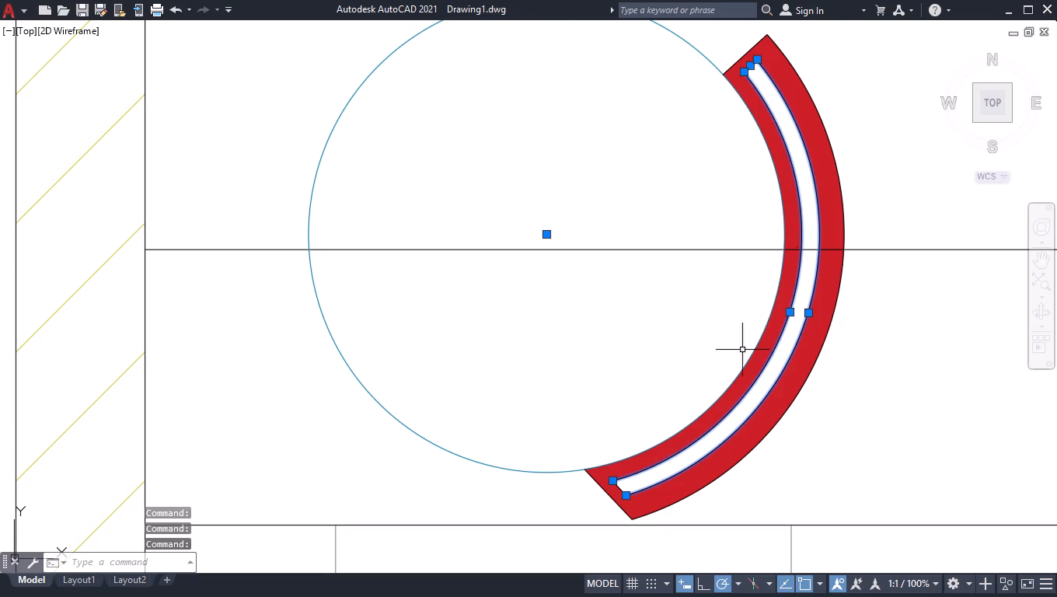
left_click(621, 491)
key("Delete")
Add a 10" high multiline text label UP below the start of the direction arrow on the stair east of the dining table.
scroll(739, 398, "down", 5)
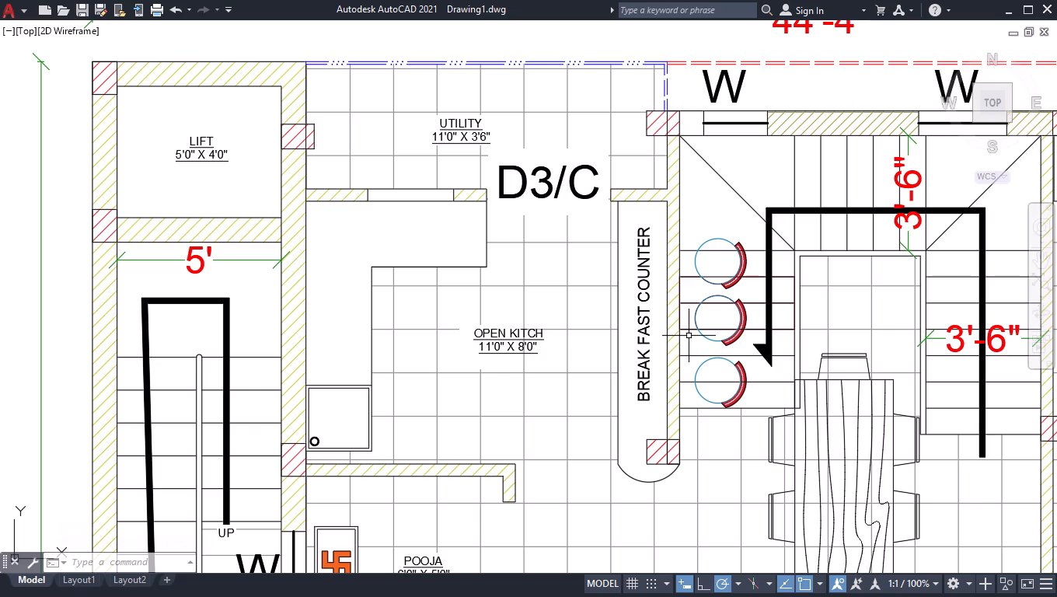
scroll(687, 280, "down", 1)
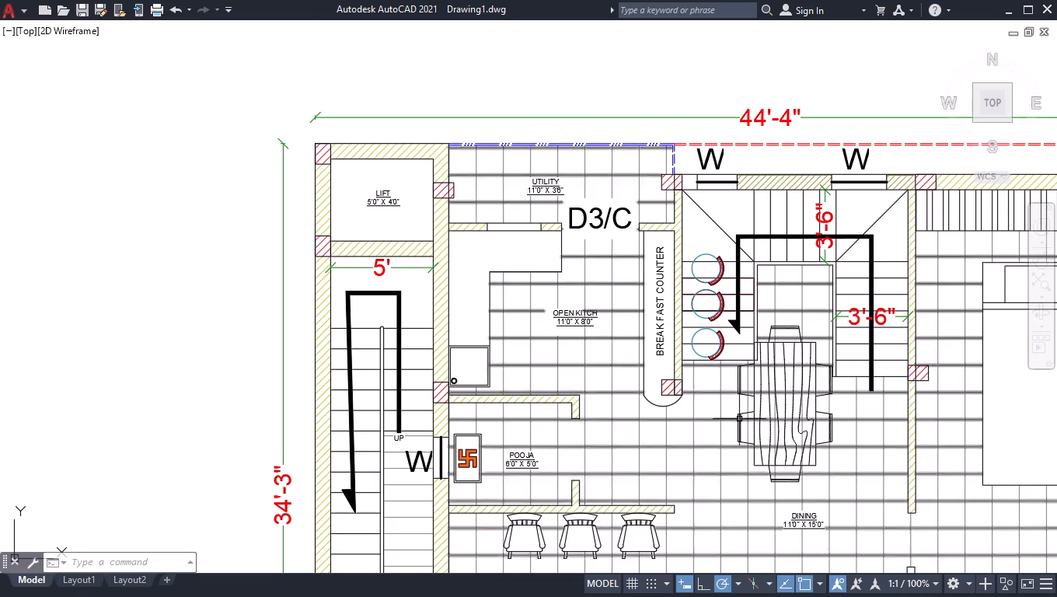
scroll(975, 474, "up", 2)
type("TEXT")
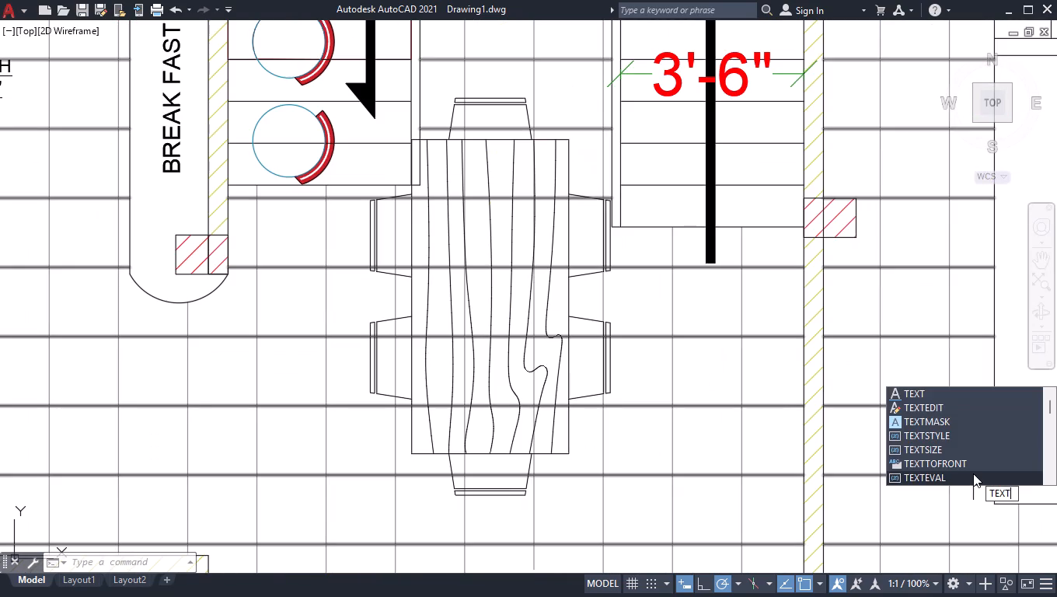
key("Left")
key("Left")
key("Left")
key("Left")
key("m")
key("Return")
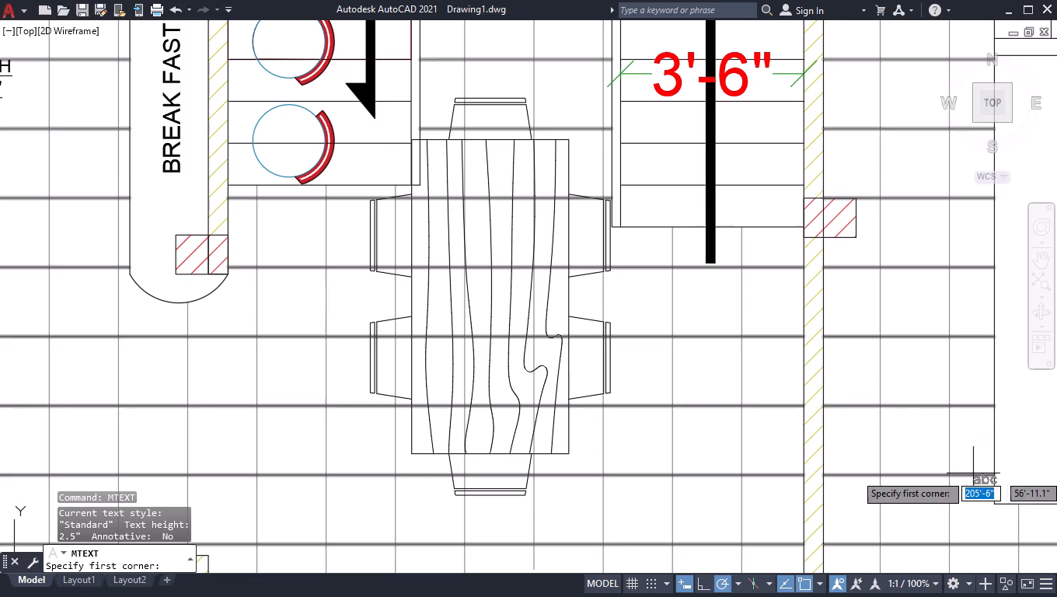
left_click(633, 283)
left_click(776, 384)
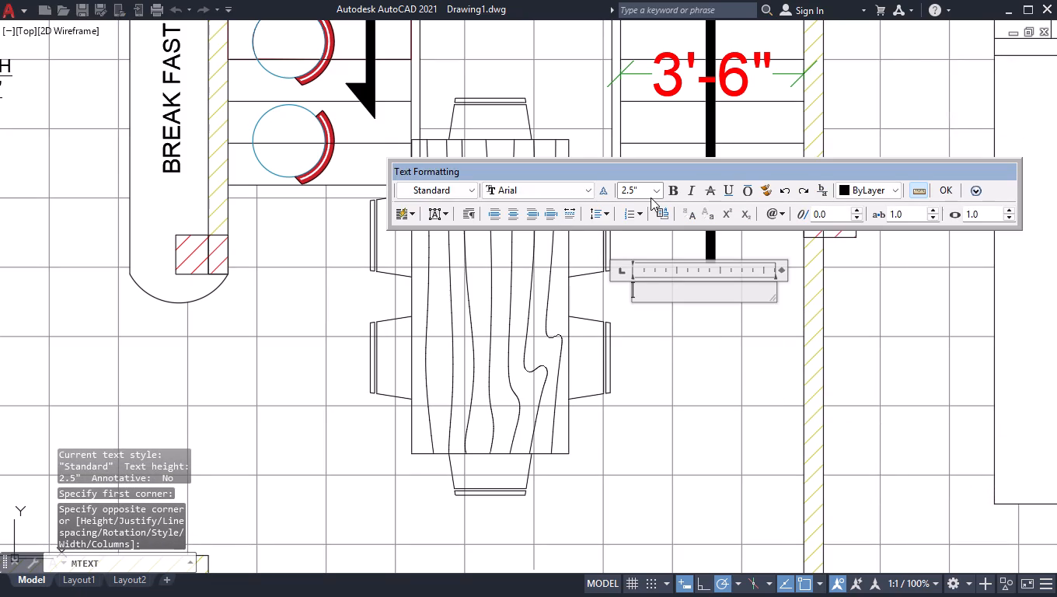
left_click(634, 188)
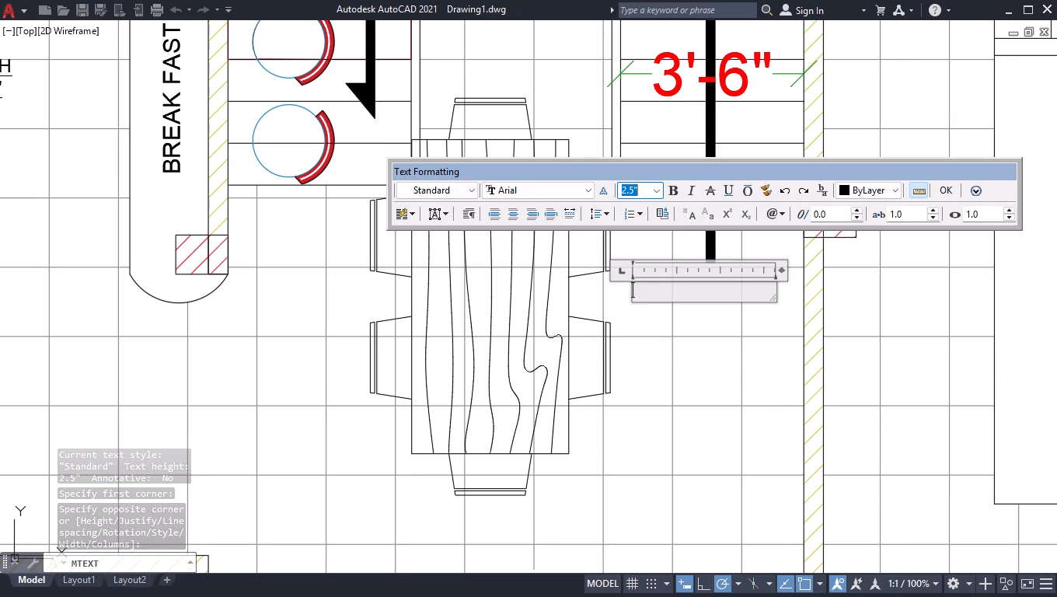
type("10")
key("Return")
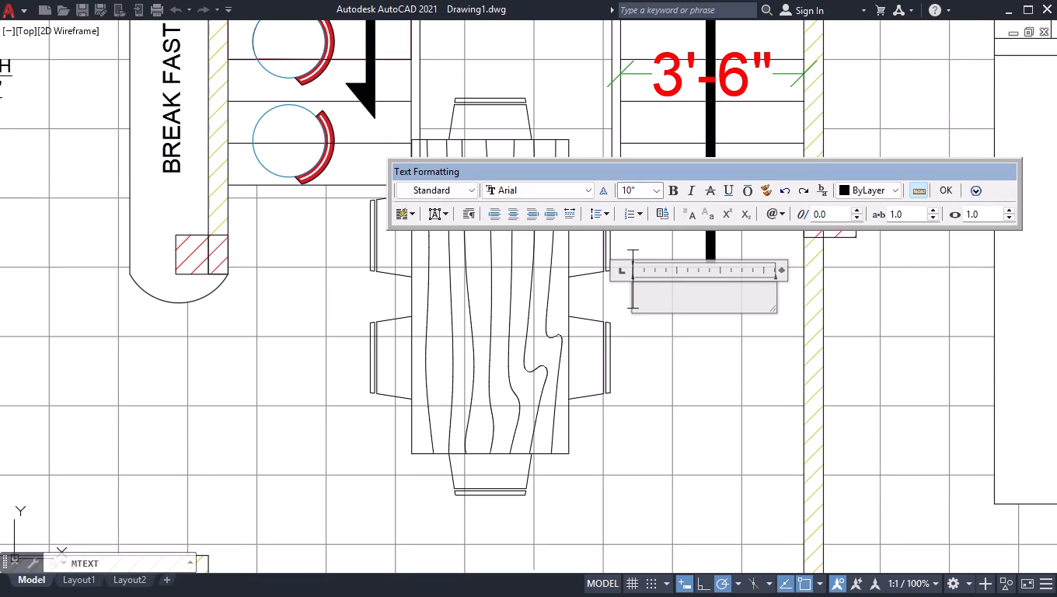
type("UP")
left_click_drag(640, 182, 632, 180)
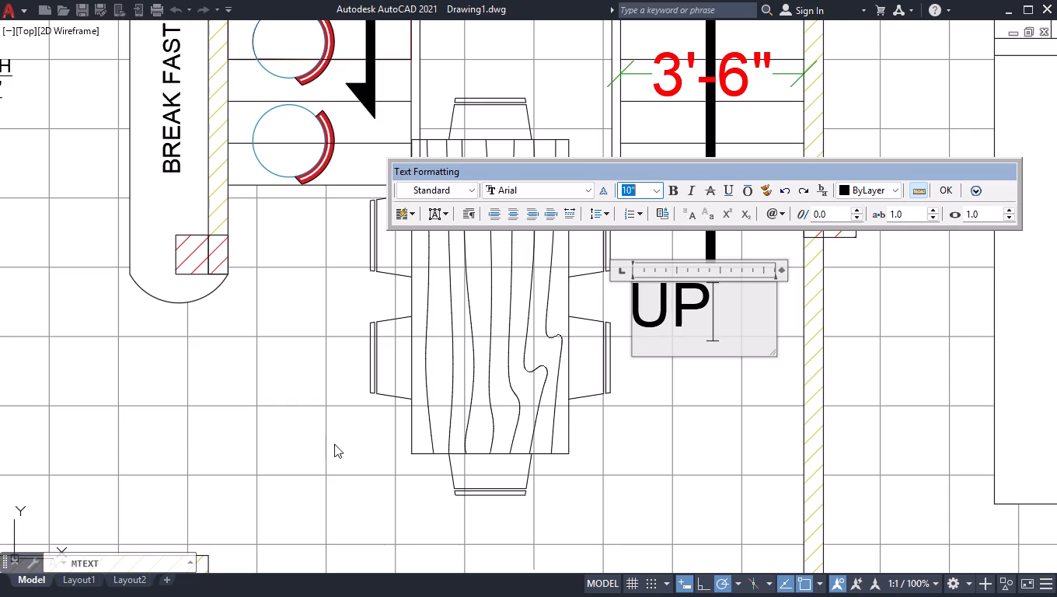
left_click(323, 436)
left_click(372, 433)
Set the text height of the UP label on the staircase west of the pooja room to 10".
scroll(708, 382, "down", 4)
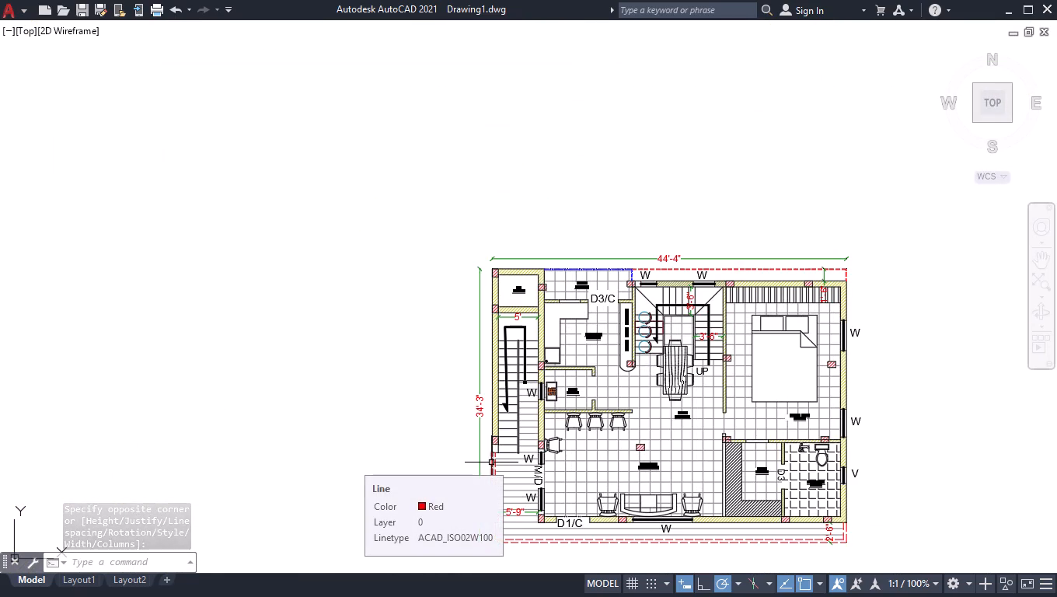
scroll(529, 405, "up", 5)
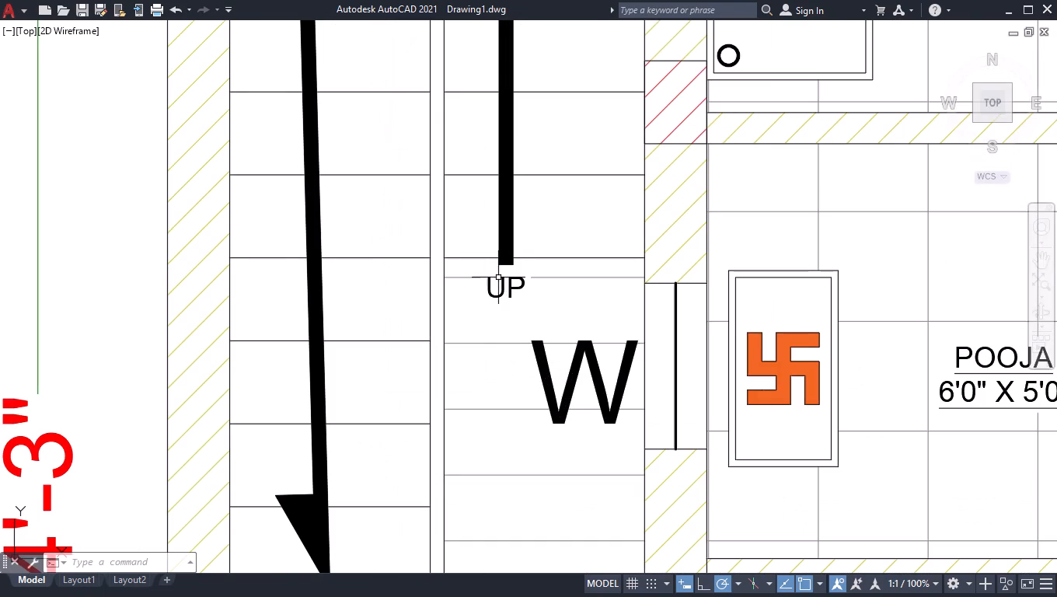
double_click(504, 289)
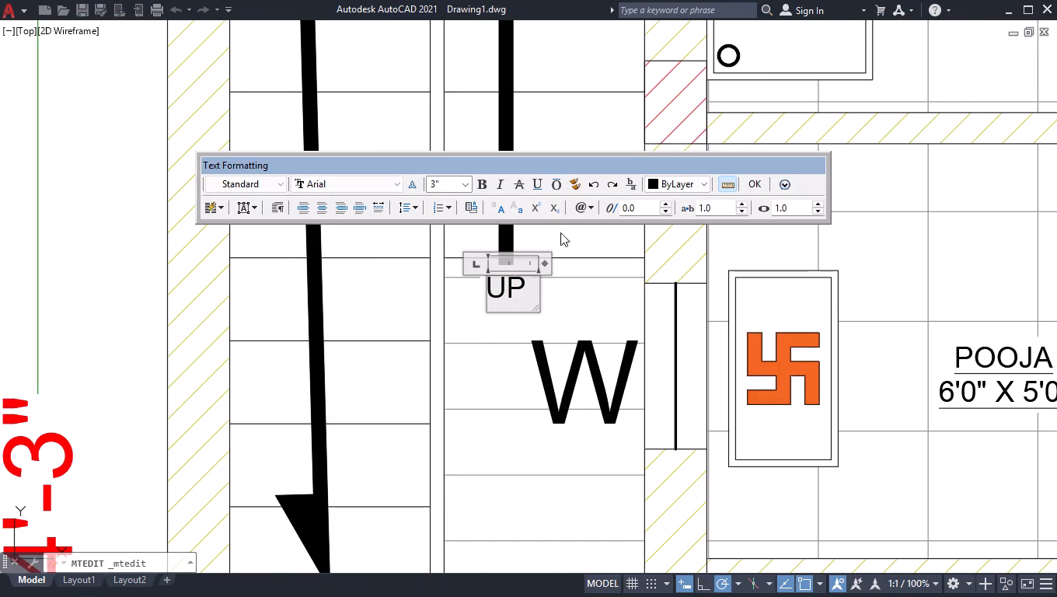
left_click_drag(440, 183, 344, 162)
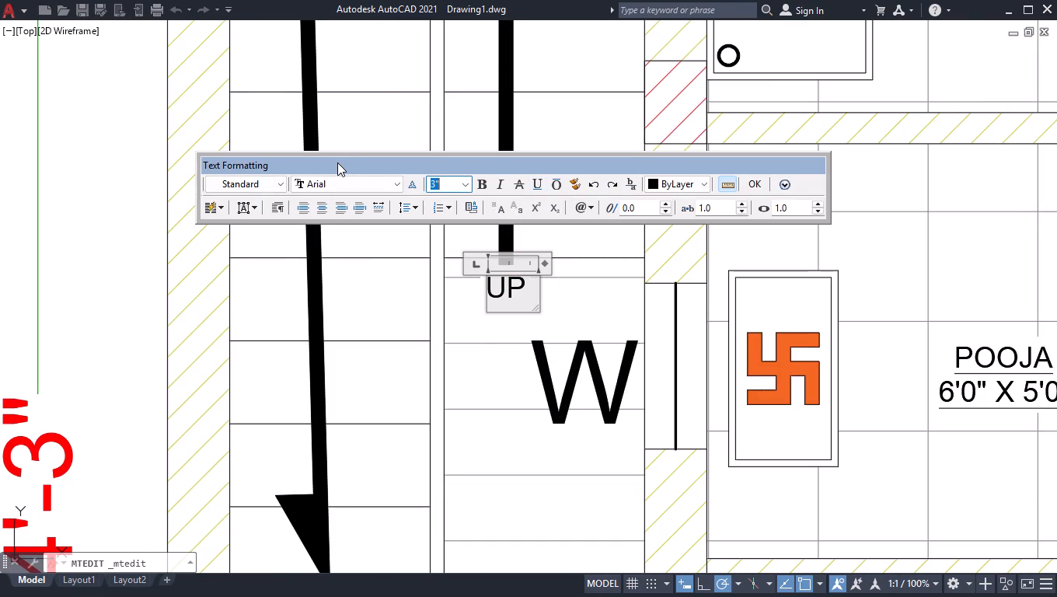
type("10")
key("Return")
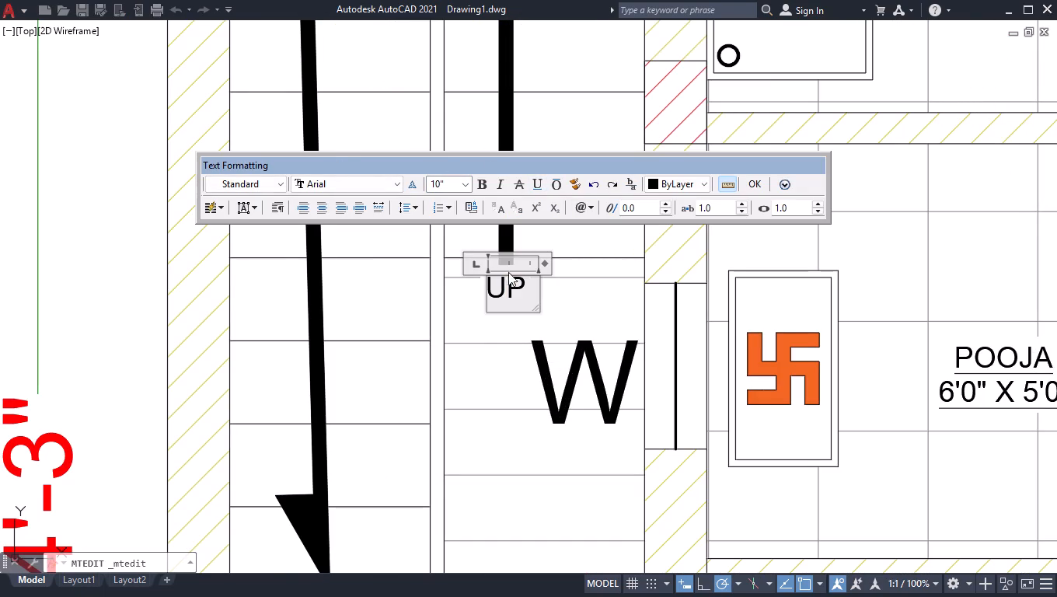
left_click_drag(518, 301, 464, 289)
left_click(439, 186)
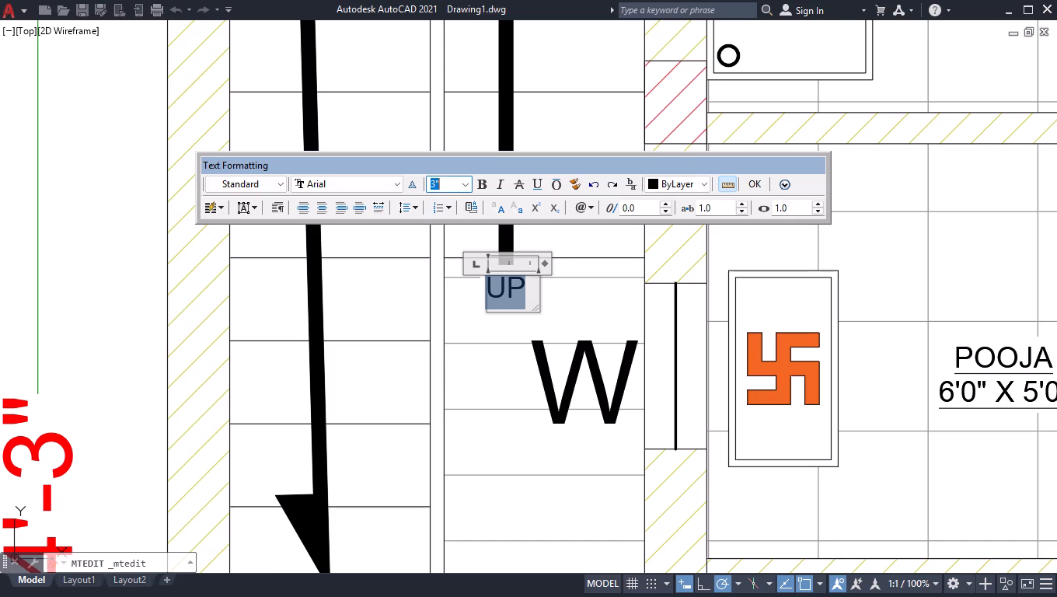
type("10")
key("Return")
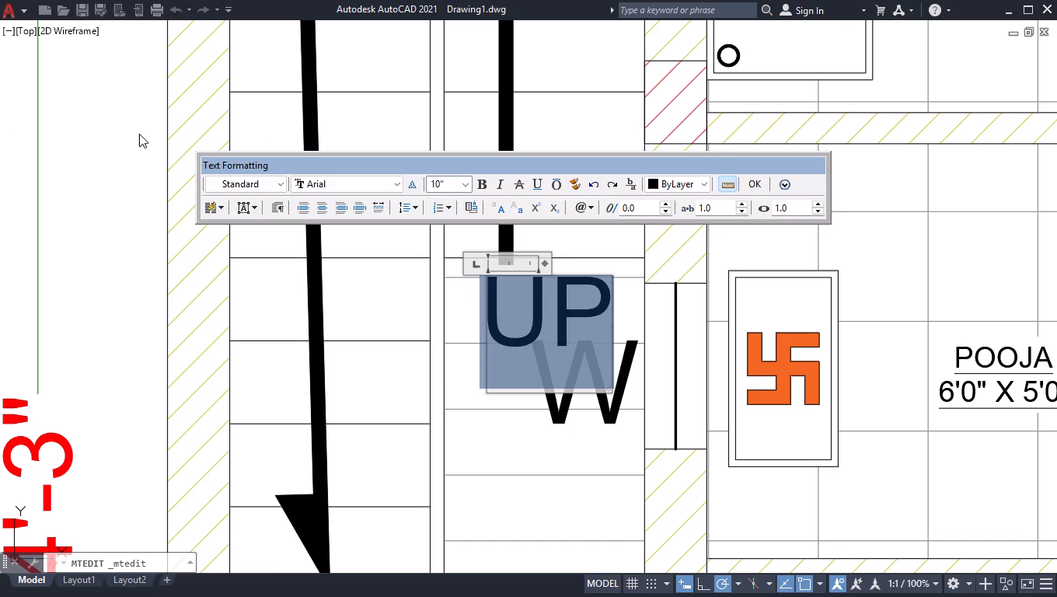
left_click(139, 134)
Set the text height of the W window label beside the pooja room's west wall to 10".
scroll(166, 190, "down", 2)
scroll(322, 265, "up", 2)
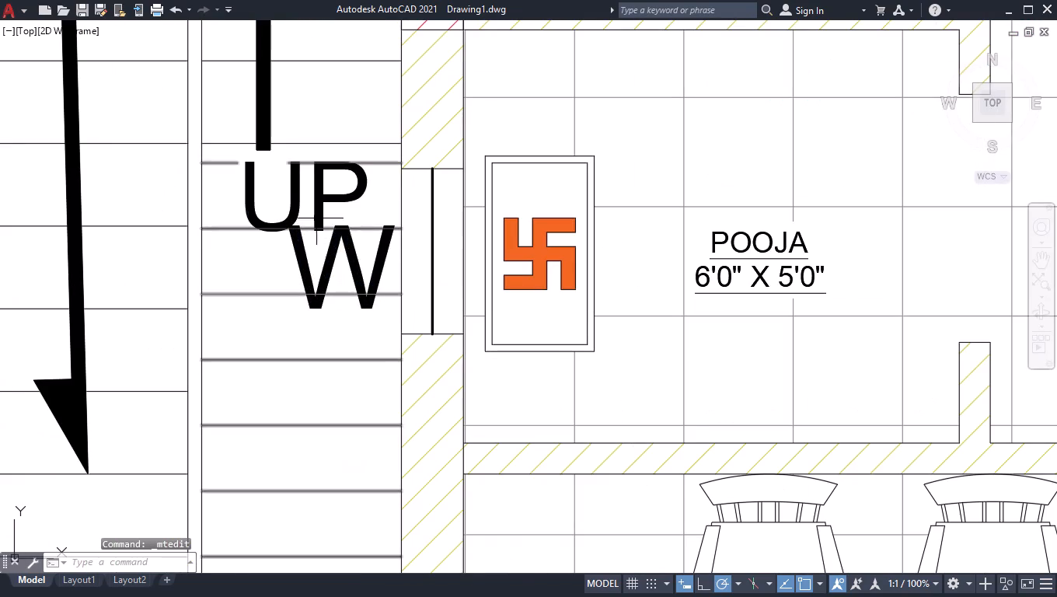
double_click(331, 237)
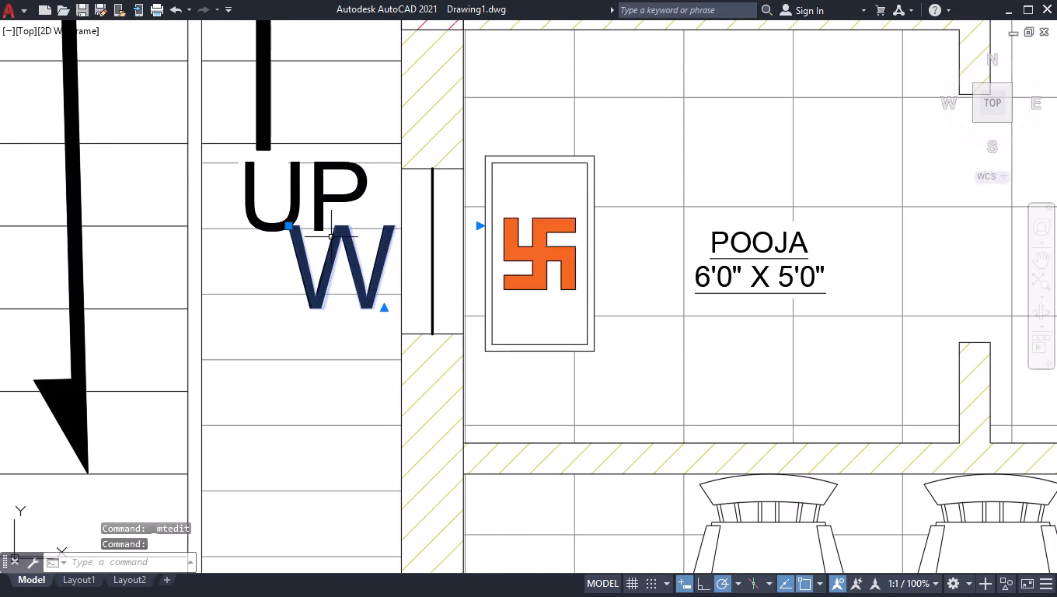
left_click_drag(317, 133, 196, 137)
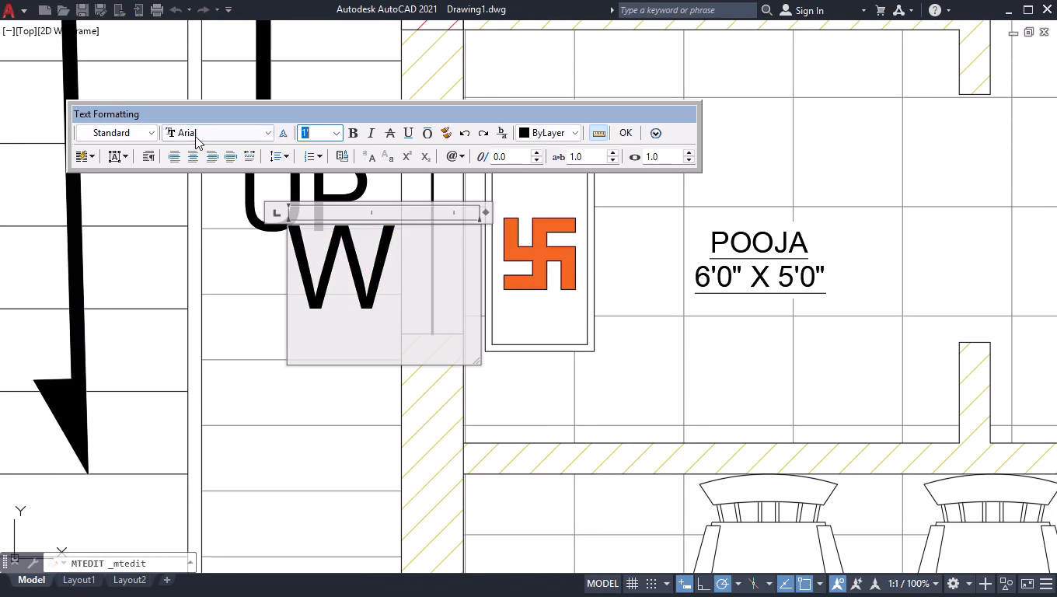
type("10")
key("Return")
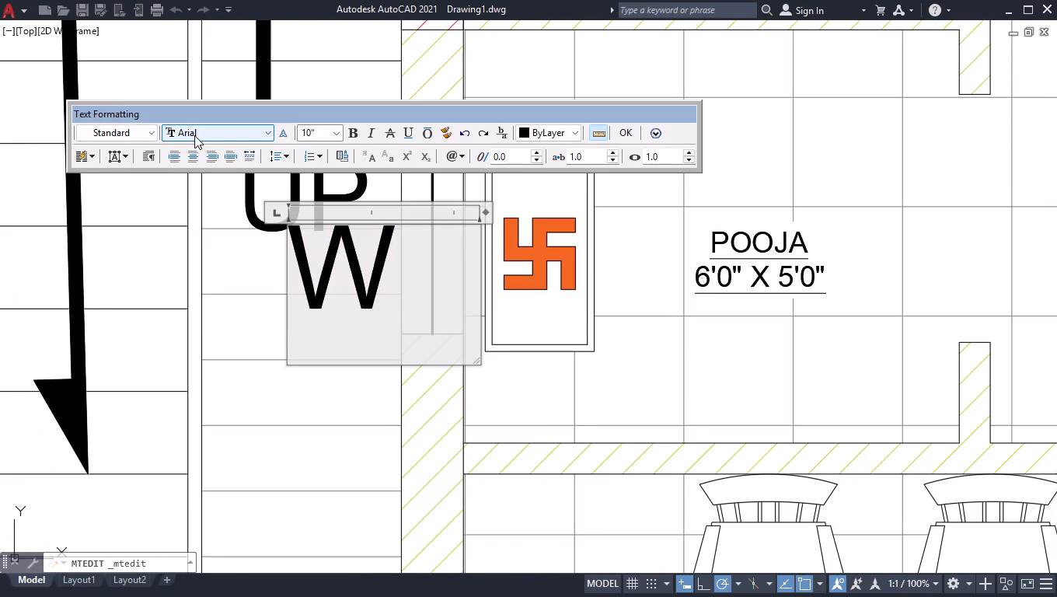
left_click_drag(409, 332, 190, 283)
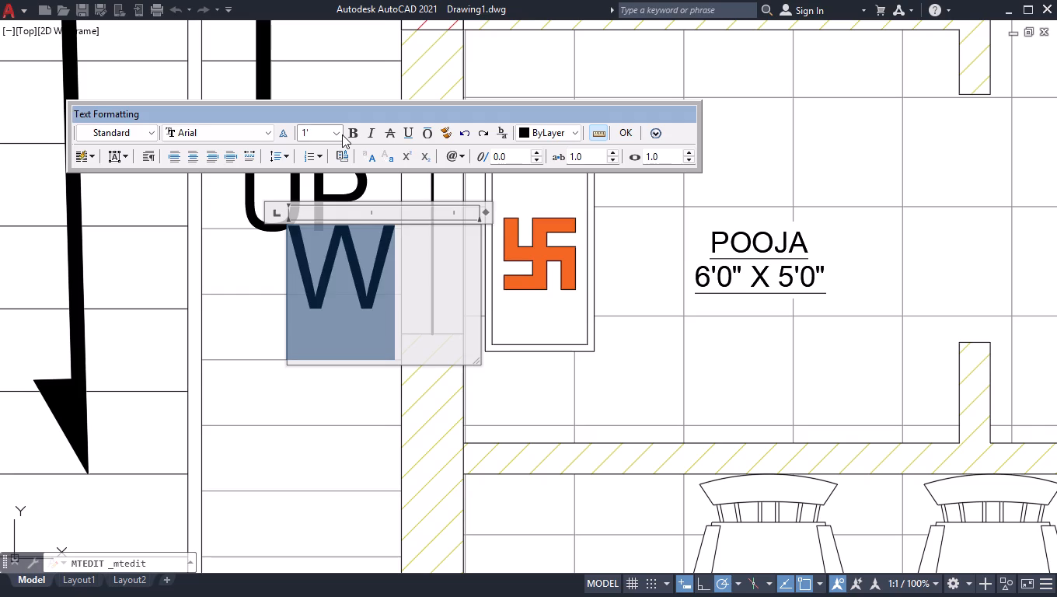
left_click(313, 135)
type("10")
key("Return")
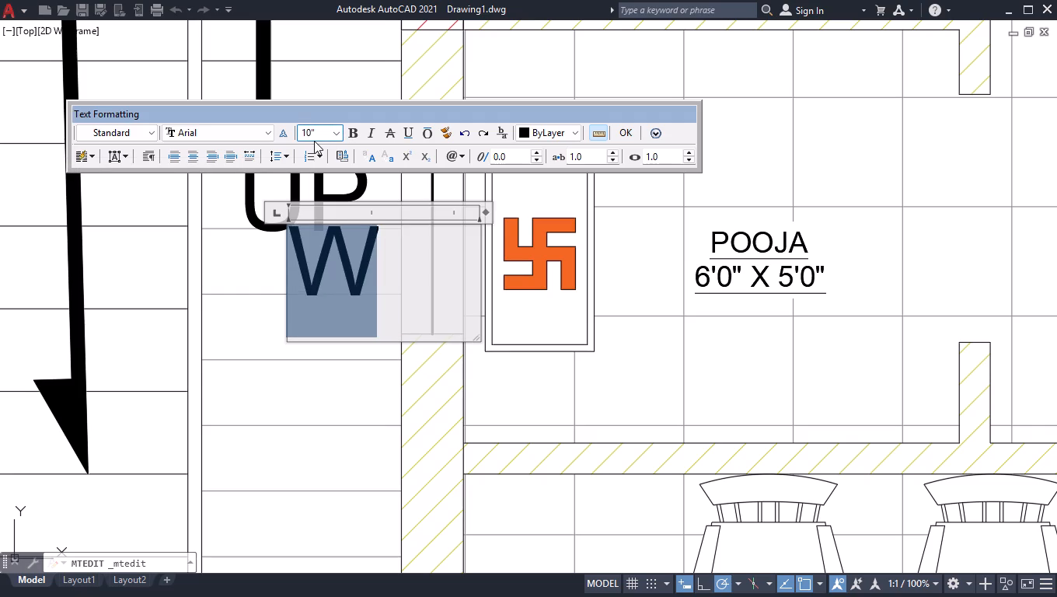
left_click(278, 439)
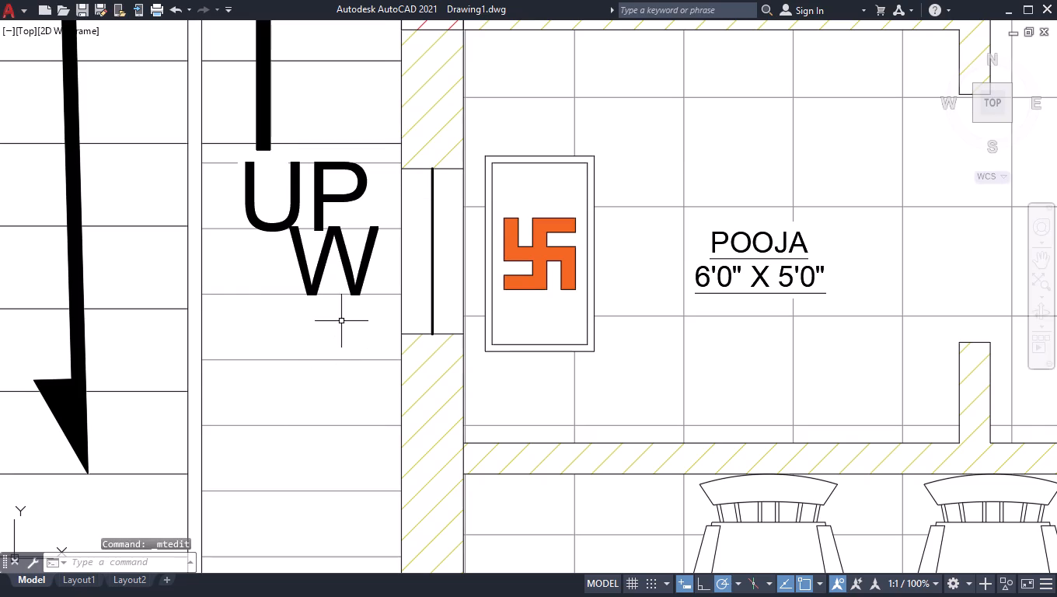
Reduce the text height of the UP label on the staircase west of the pooja room to 8".
double_click(344, 194)
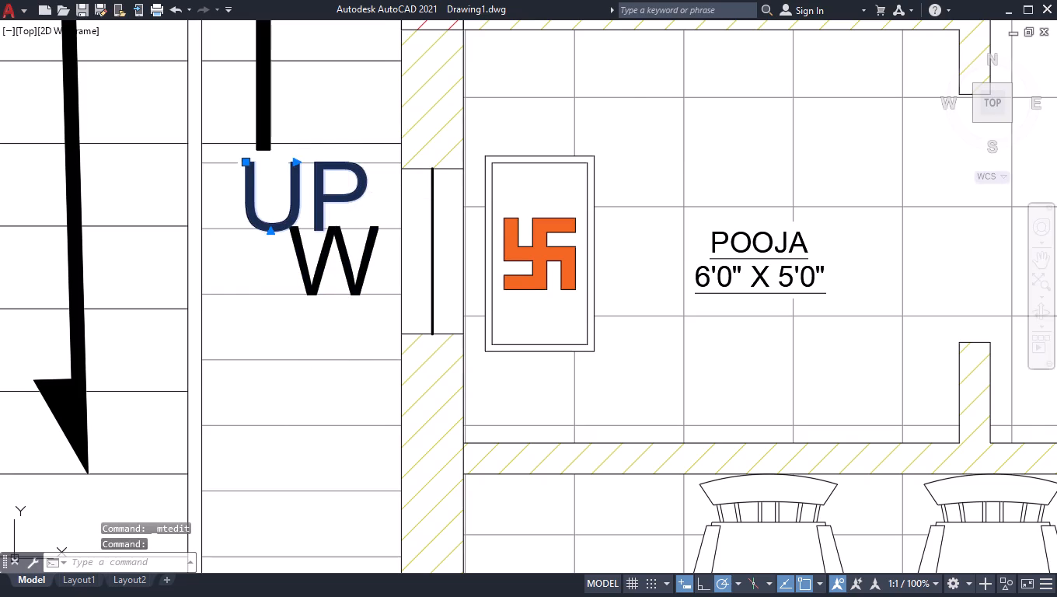
left_click_drag(260, 65, 190, 71)
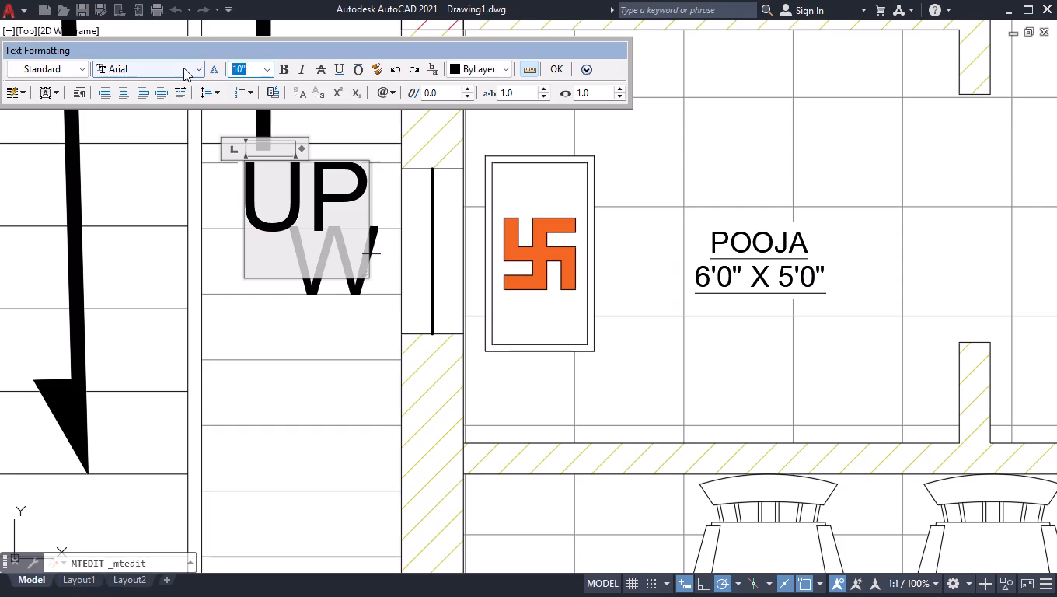
key("8")
key("Return")
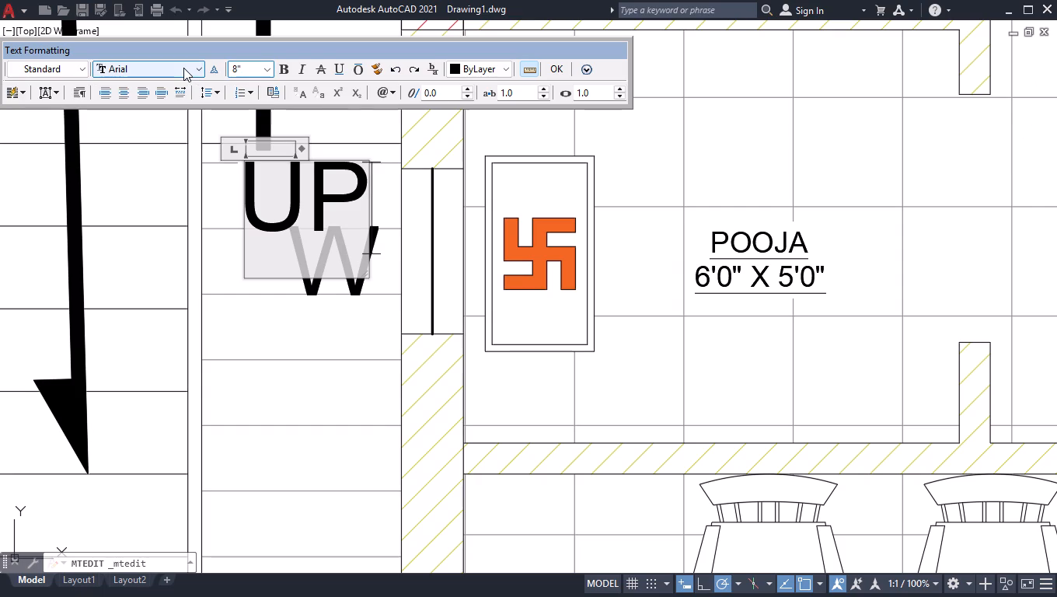
left_click_drag(337, 193, 251, 189)
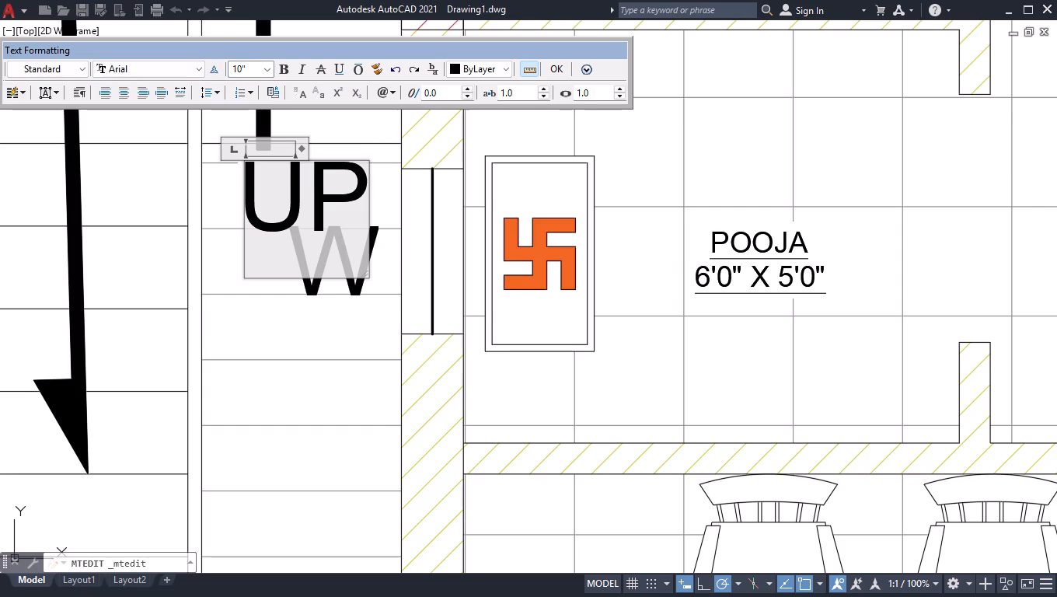
left_click_drag(251, 189, 193, 185)
left_click_drag(330, 213, 218, 212)
left_click(339, 222)
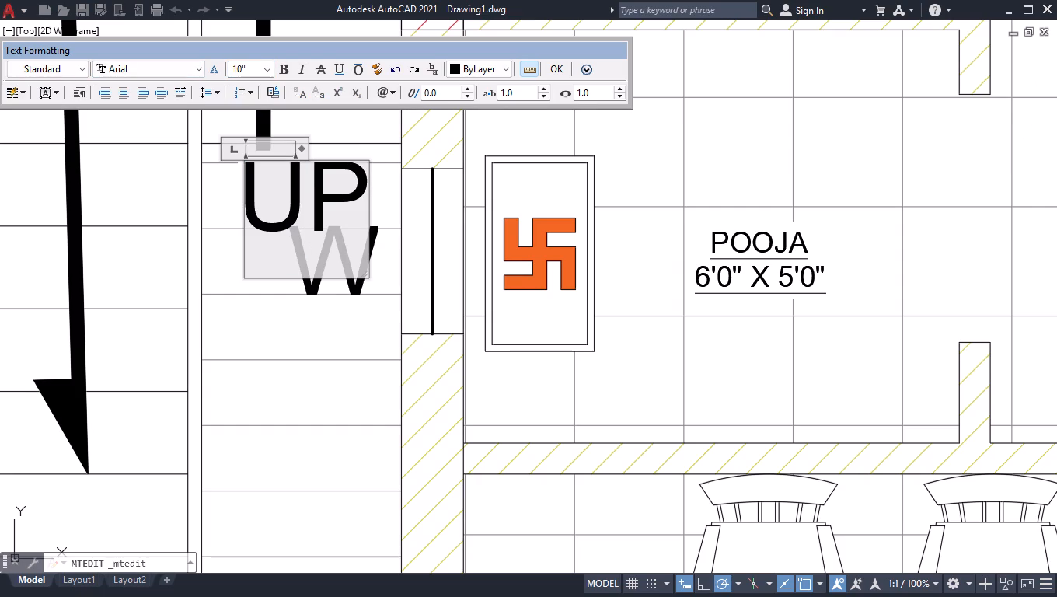
left_click(346, 218)
left_click_drag(346, 218, 231, 193)
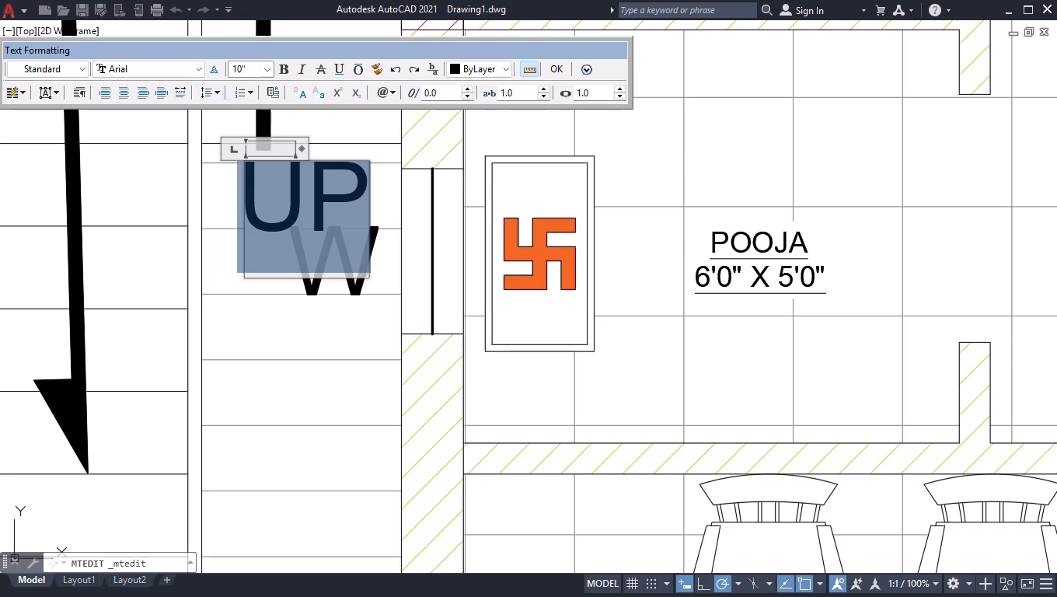
left_click(237, 74)
key("8")
key("Return")
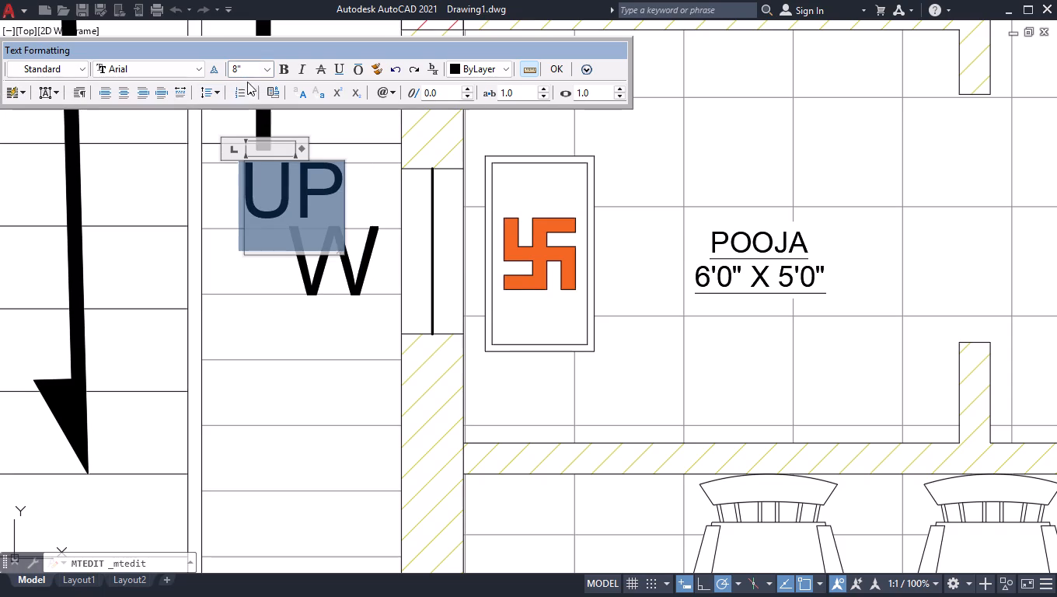
left_click(269, 396)
Turn off Clean Screen mode to restore the full drawing interface around the second floor plan.
scroll(306, 394, "down", 1)
scroll(512, 410, "down", 2)
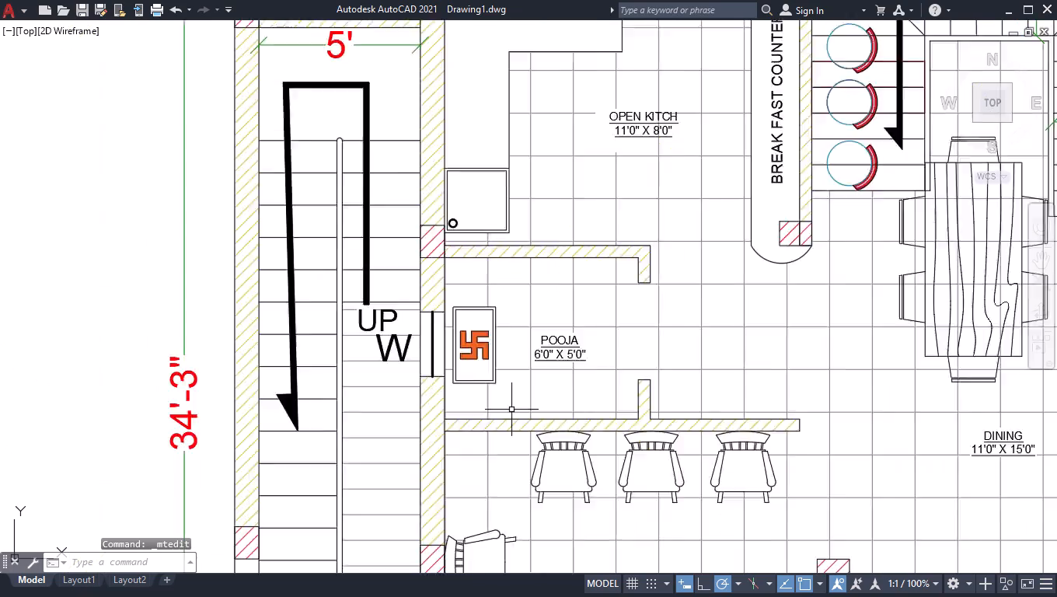
scroll(531, 408, "down", 2)
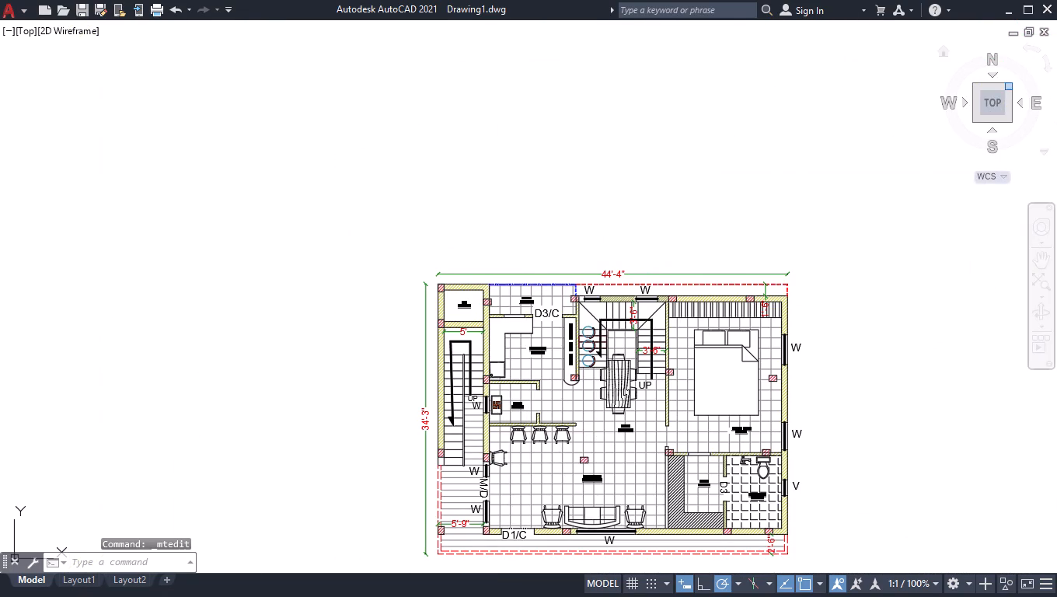
left_click(988, 98)
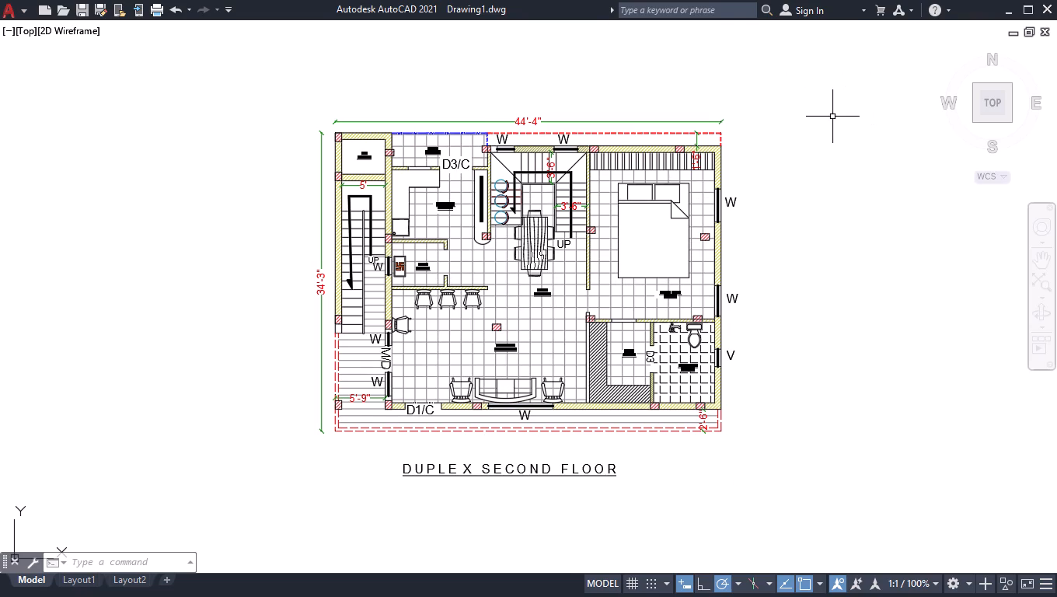
key("ctrl+0")
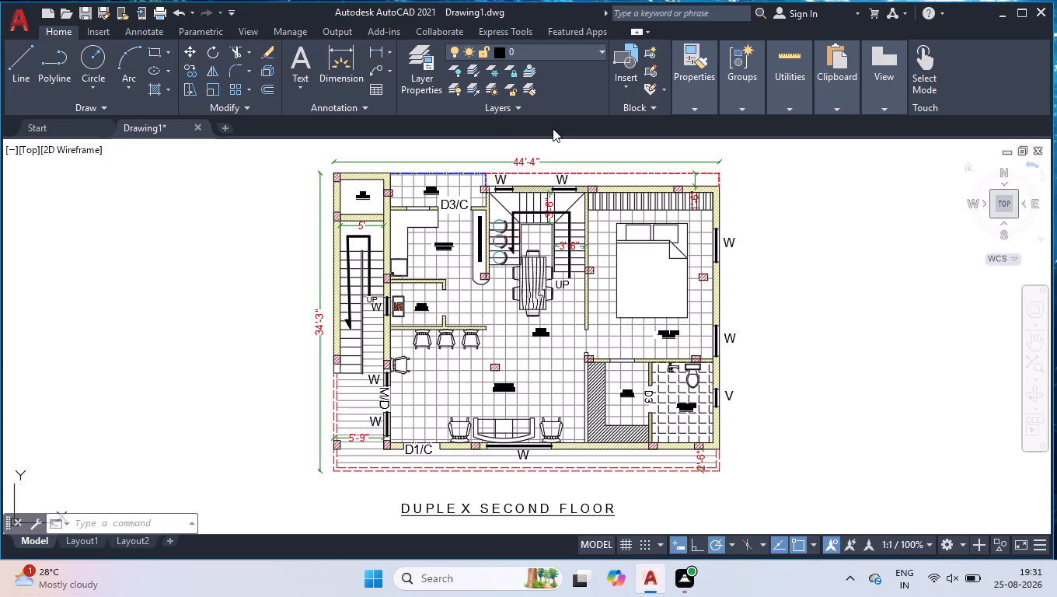
Export the Layout1 sheet with the duplex second floor plan as a PDF named DUP on the Desktop.
left_click(78, 539)
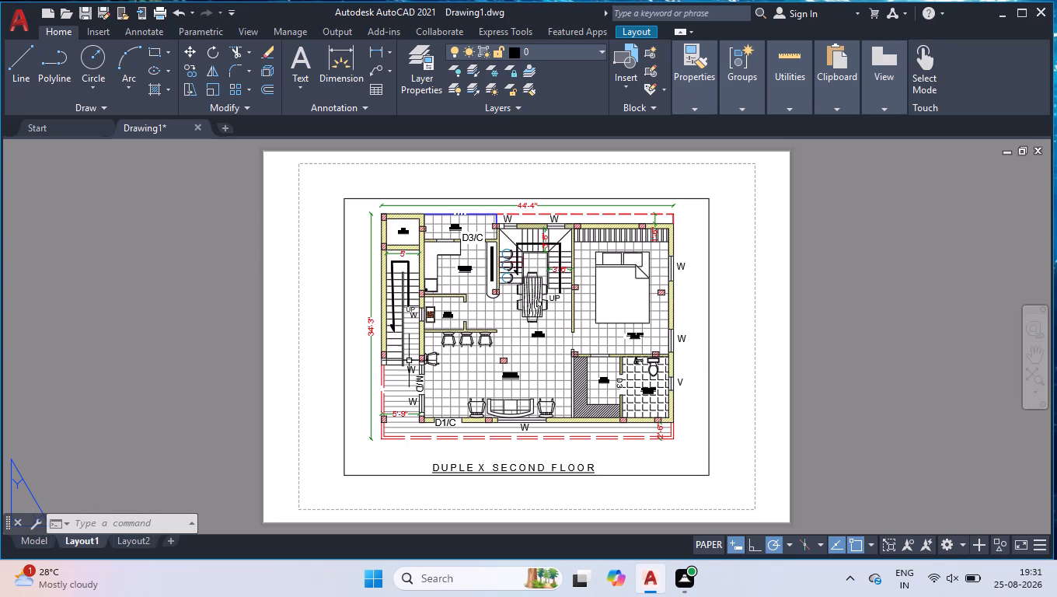
left_click(14, 16)
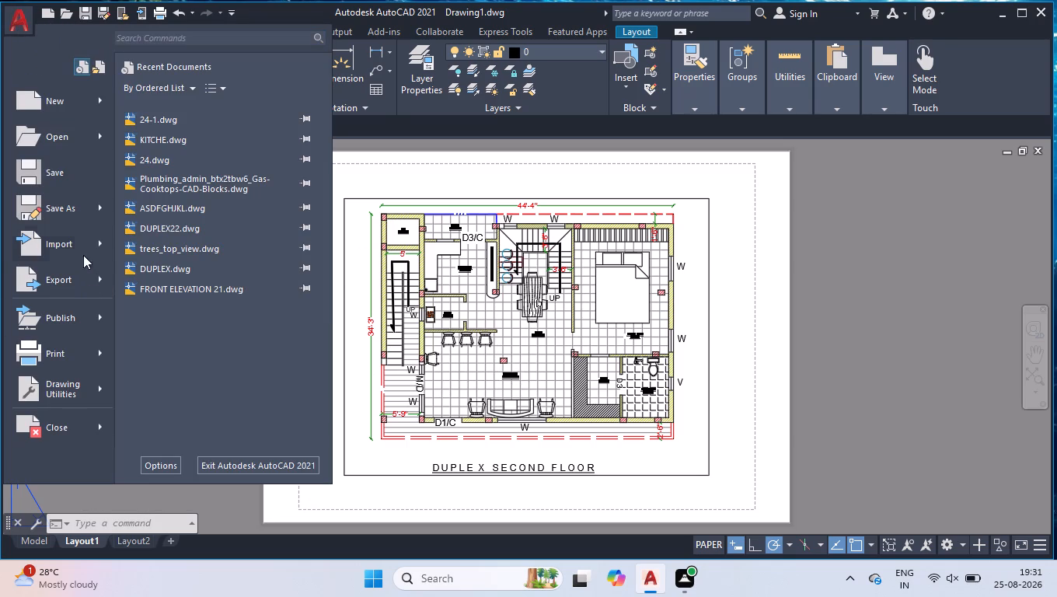
left_click(70, 274)
left_click(174, 254)
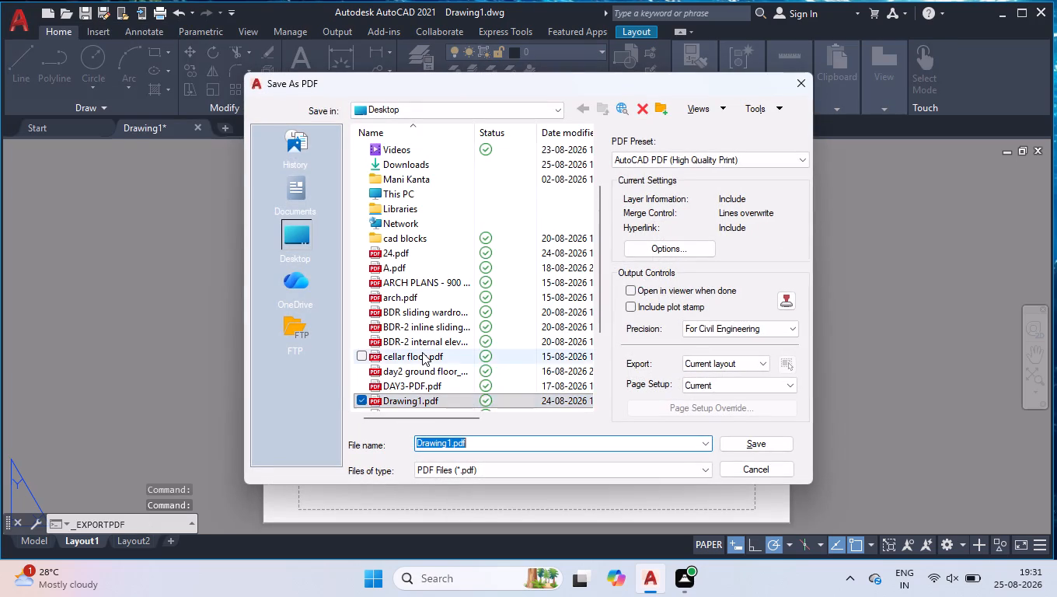
type("DUP")
key("Return")
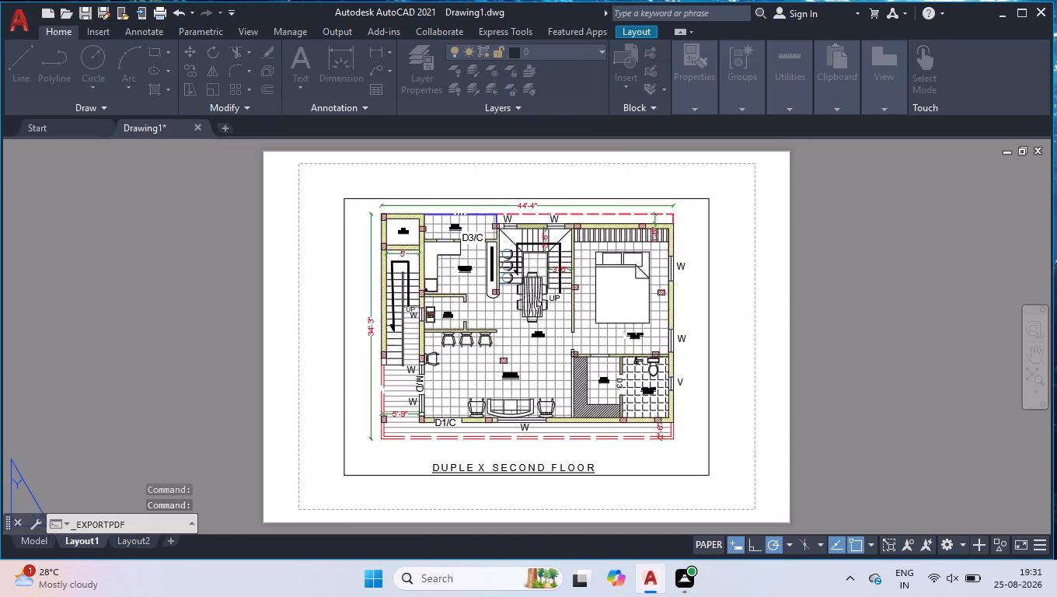
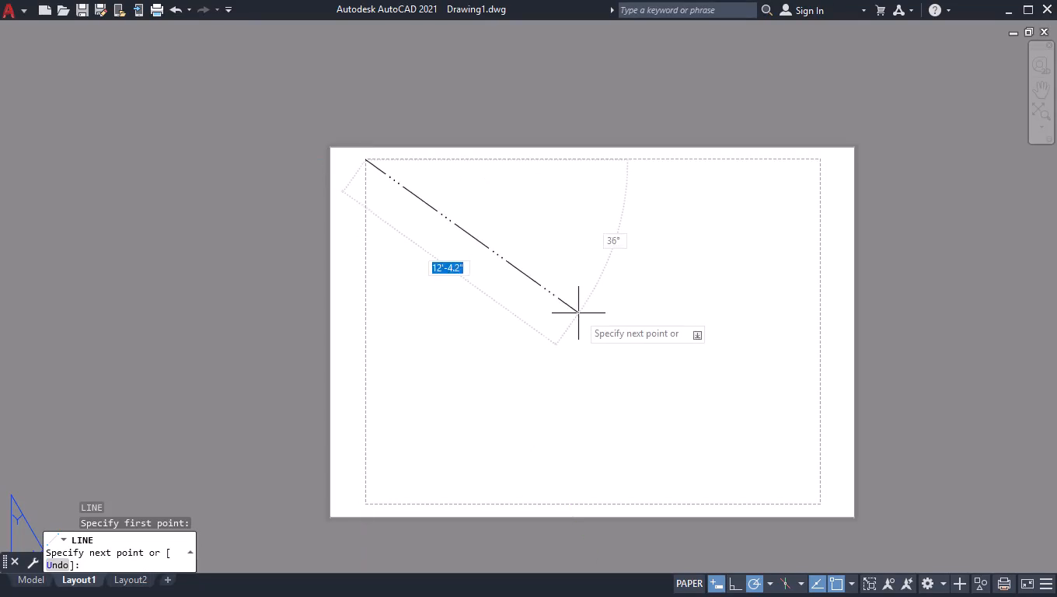
Draw a rectangular line border about 21'-5" by 16'-2" along the printable-area margin of the Layout1 sheet.
left_click(821, 160)
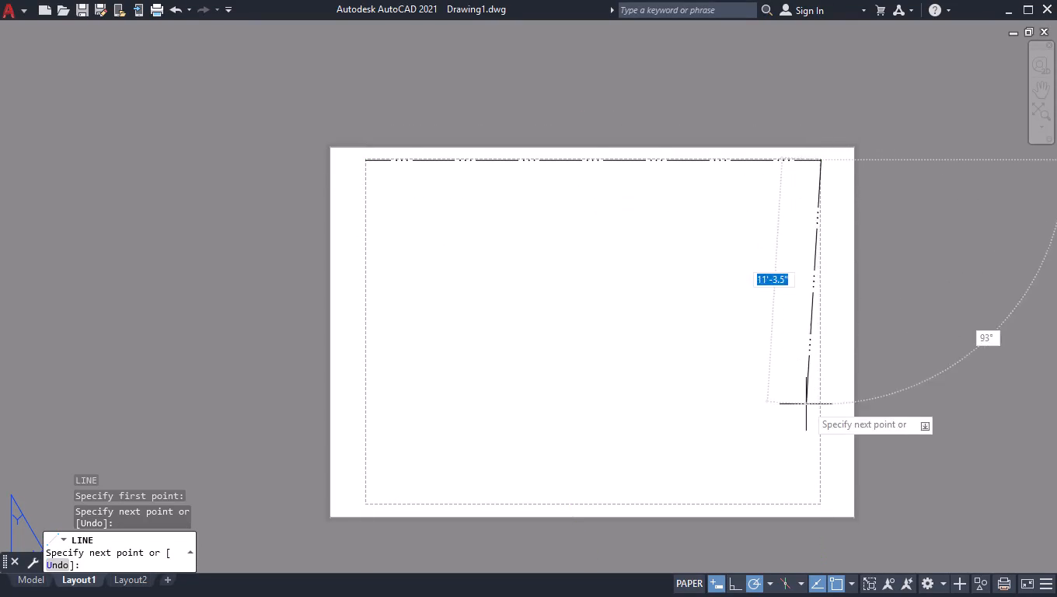
left_click(820, 504)
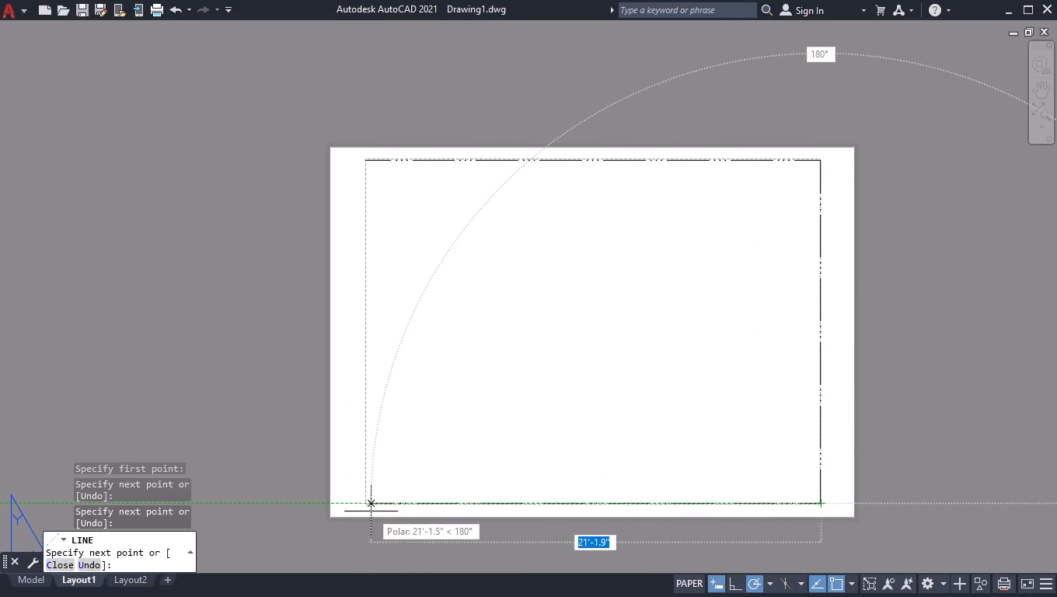
left_click(366, 506)
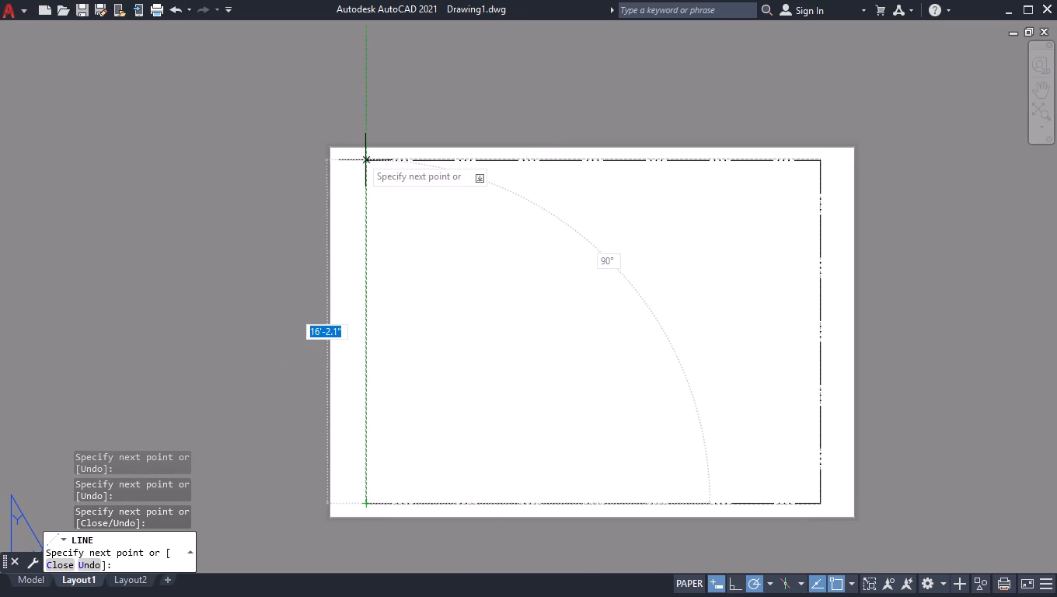
left_click(361, 155)
key("space")
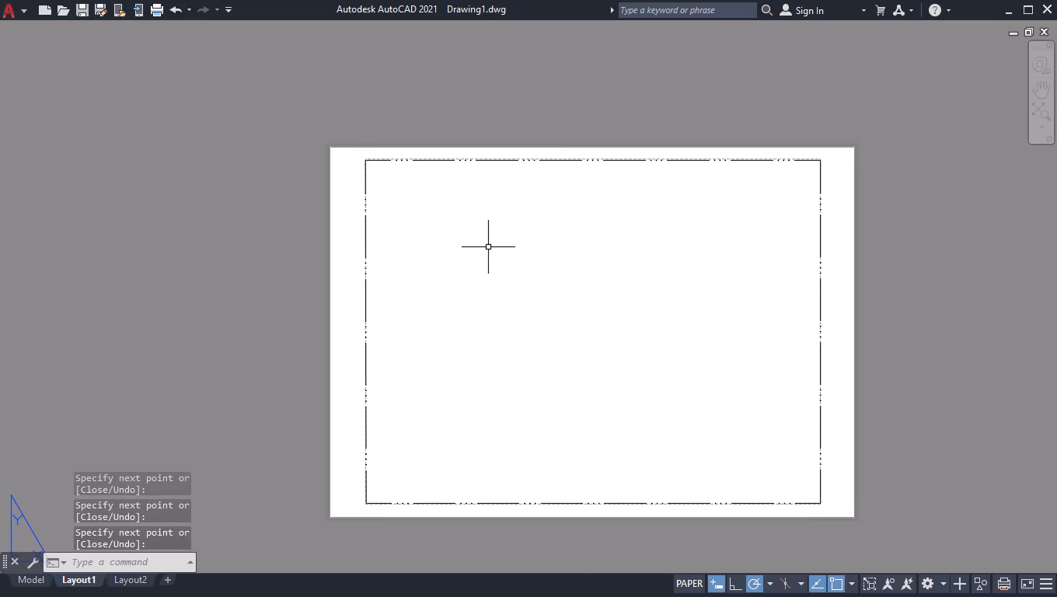
Measure the area enclosed by the sheet border.
type("MEAS")
key("Return")
left_click(586, 319)
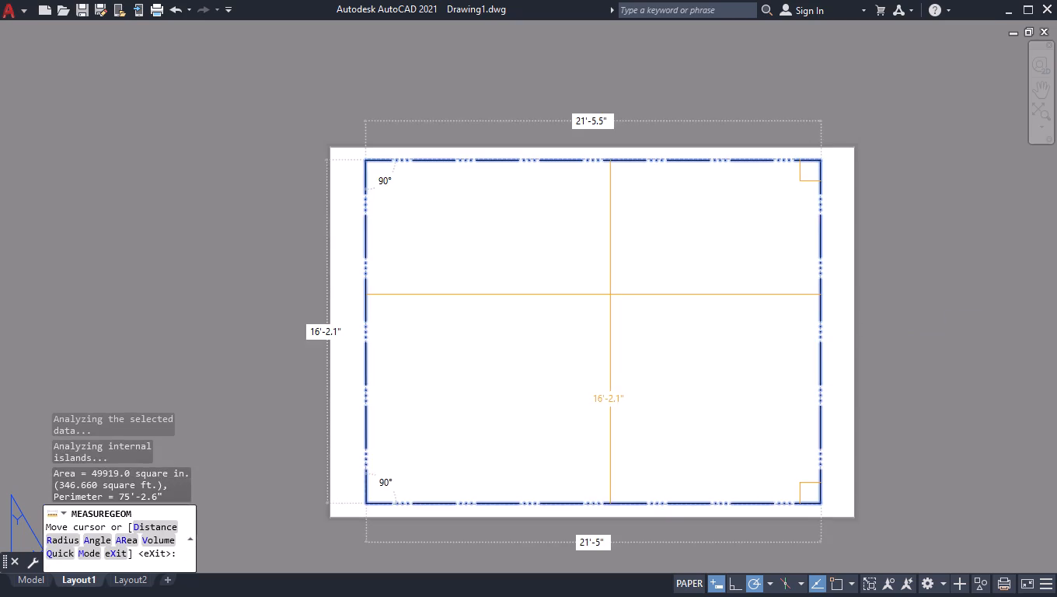
key("space")
Move the sheet's upper border line by its midpoint onto the dashed printable-area margin.
scroll(573, 151, "up", 2)
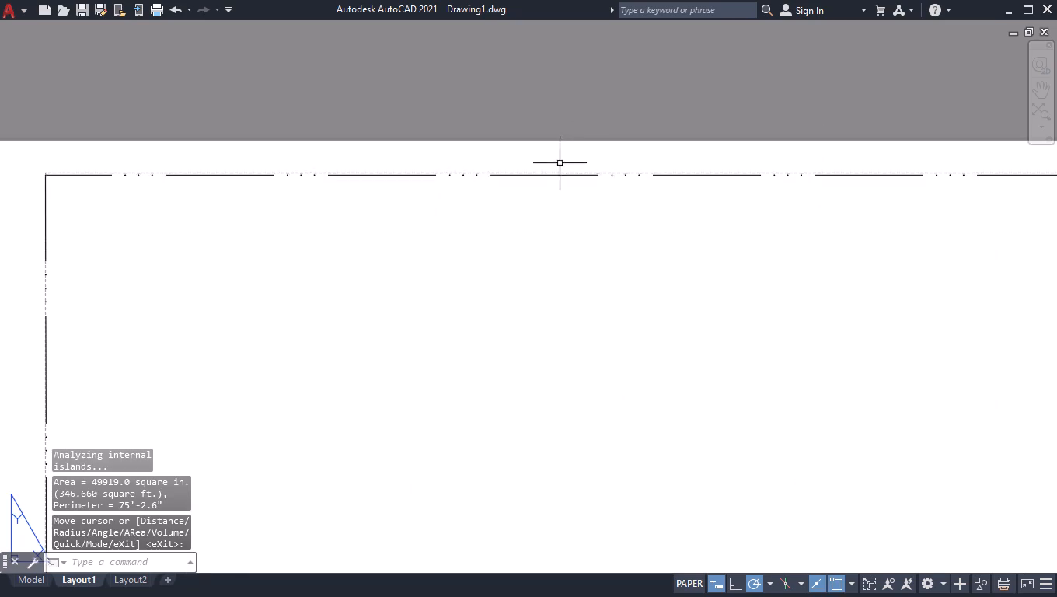
scroll(560, 163, "up", 3)
left_click(543, 211)
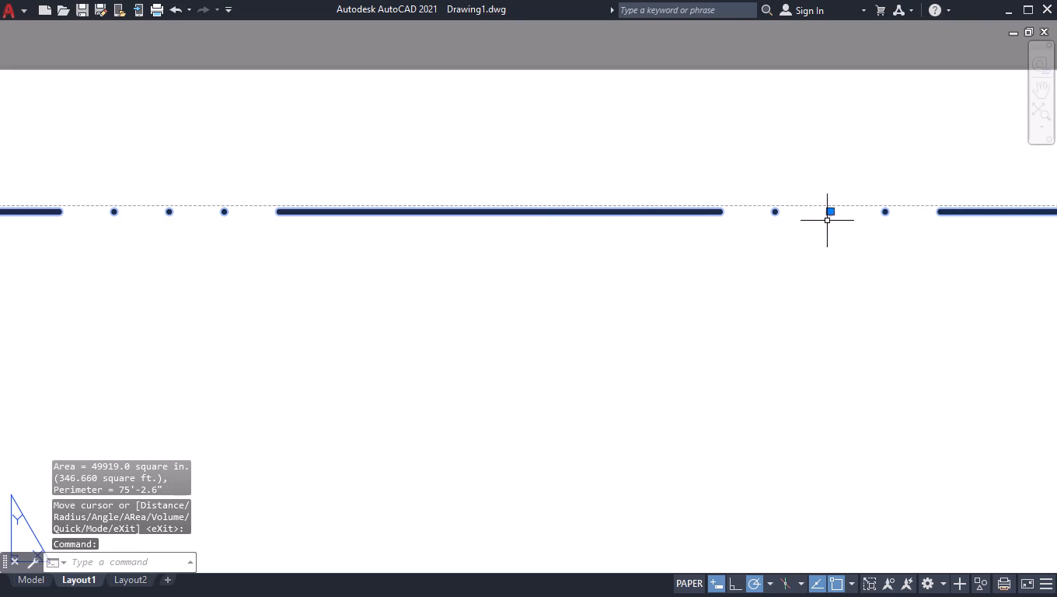
scroll(827, 221, "up", 5)
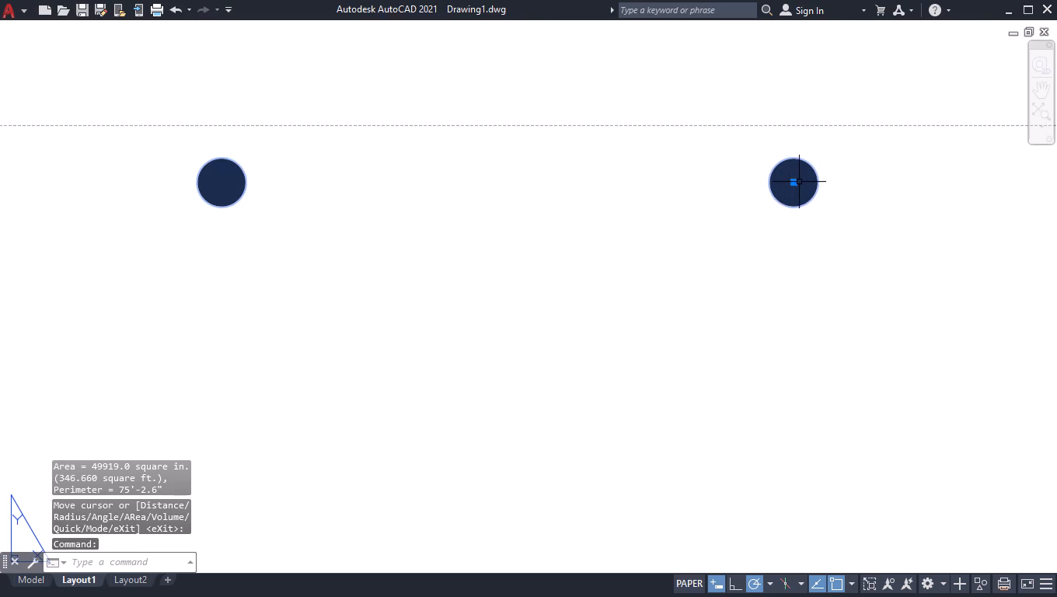
left_click(797, 184)
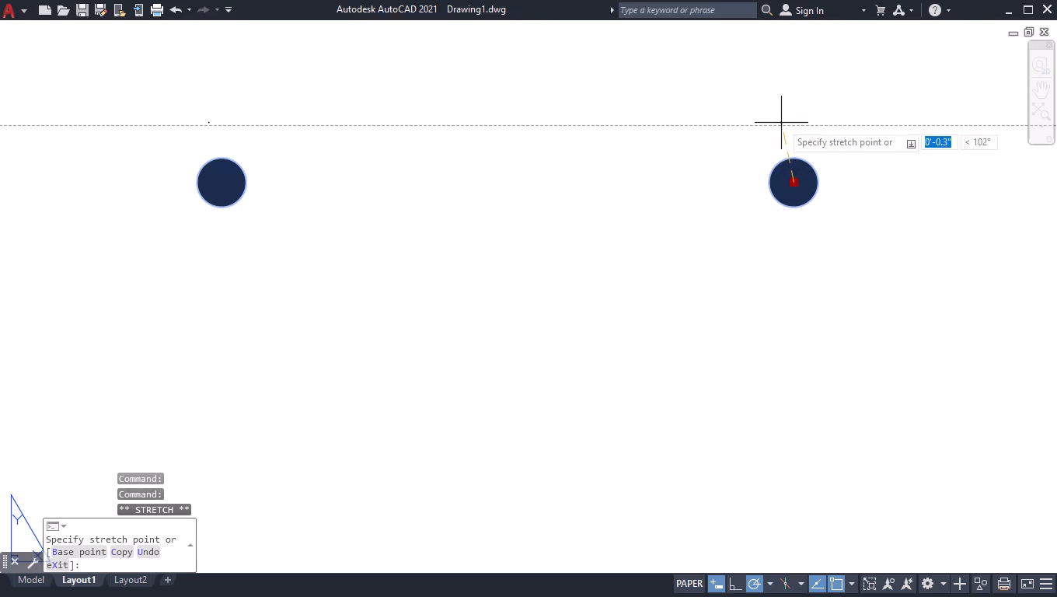
left_click(794, 127)
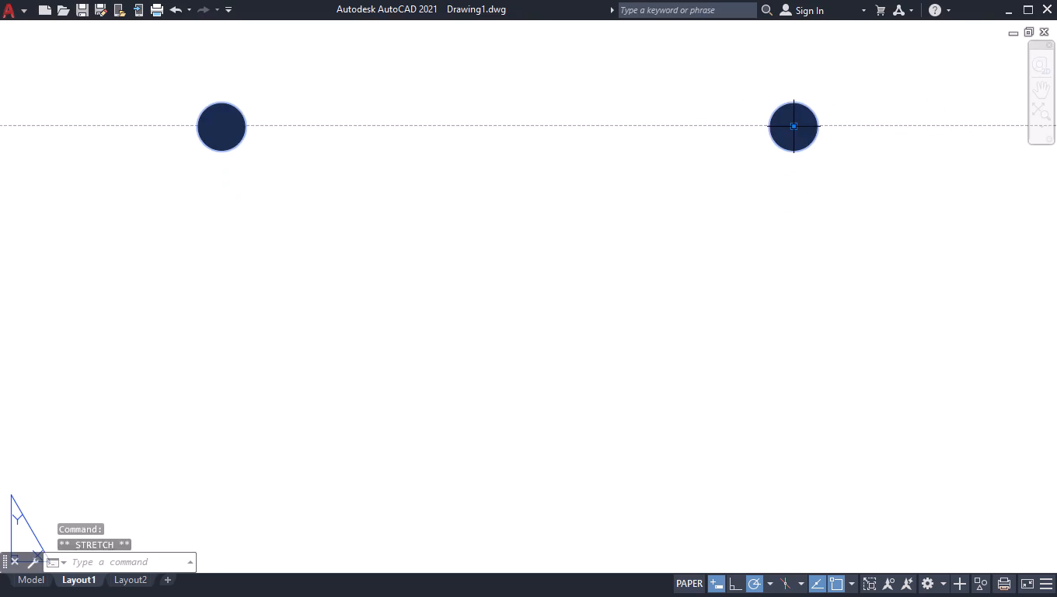
Change the linetype of the upper border line to Continuous.
scroll(708, 257, "down", 7)
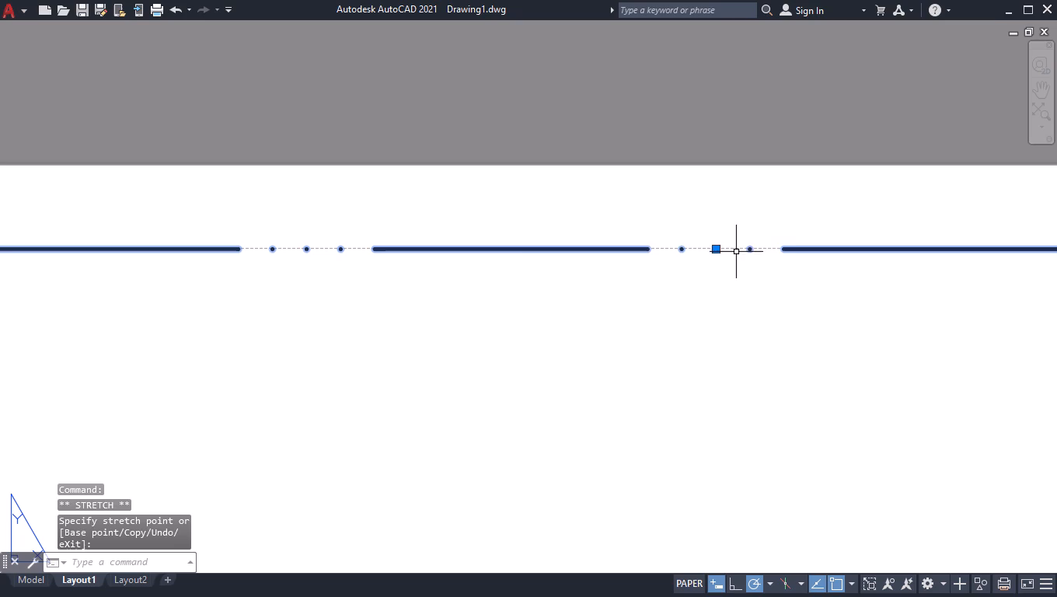
key("ctrl+1")
left_click(743, 199)
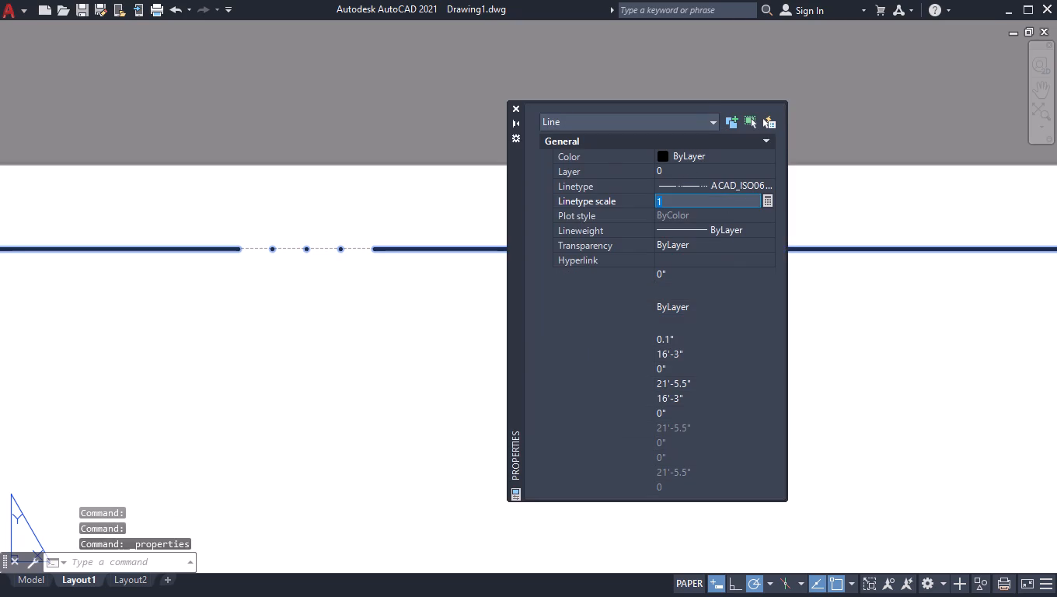
left_click(735, 190)
left_click(898, 208)
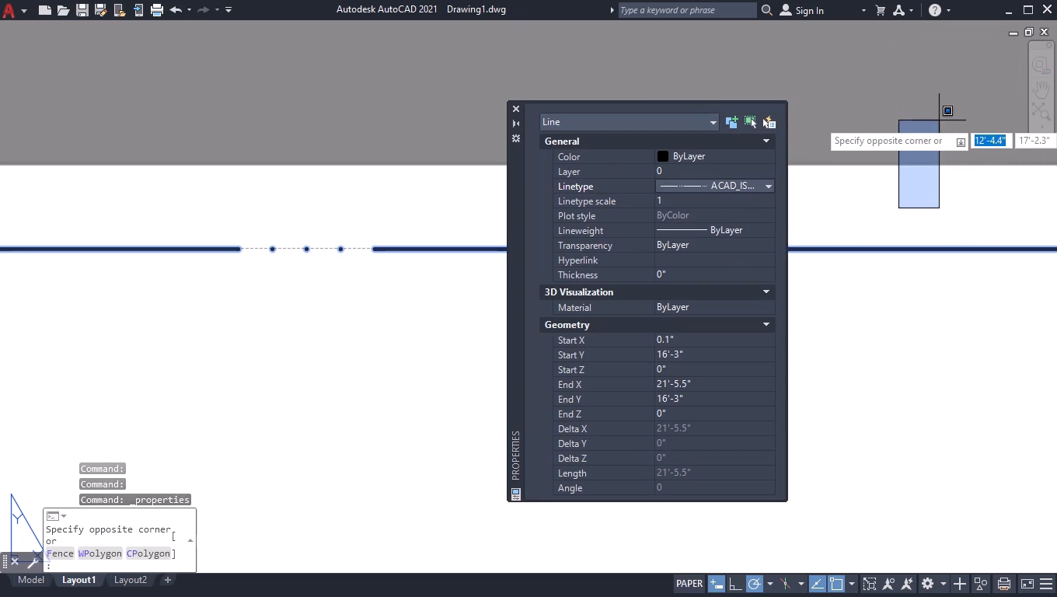
left_click(935, 128)
left_click(705, 188)
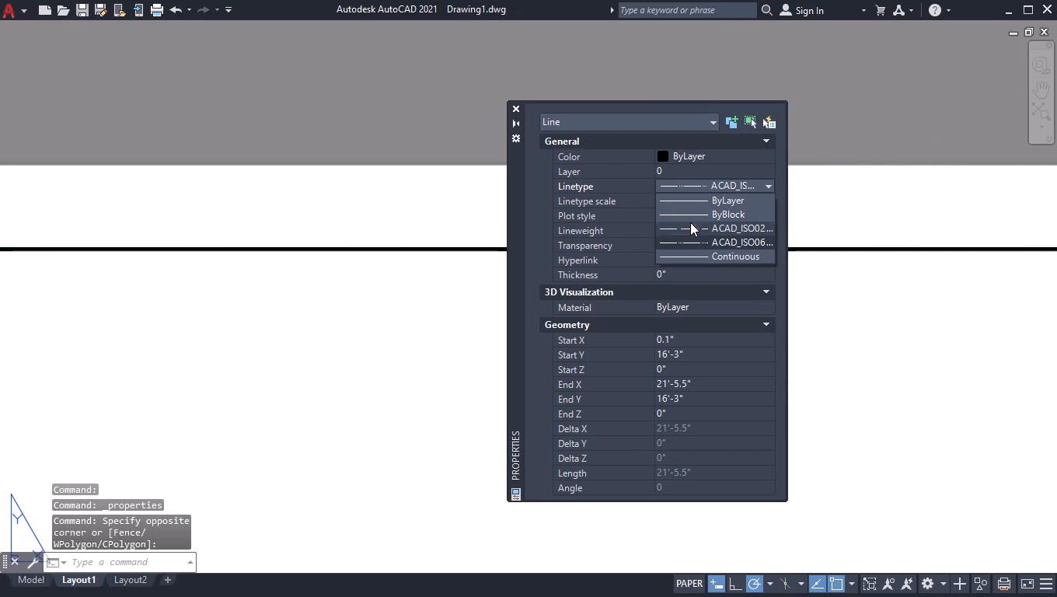
left_click(685, 253)
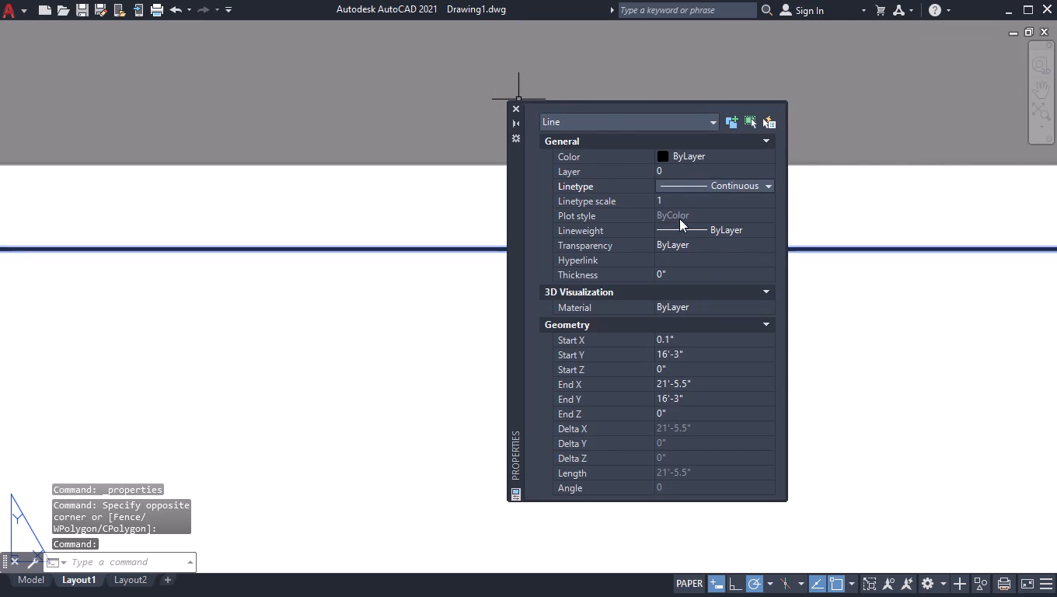
double_click(682, 232)
left_click(692, 245)
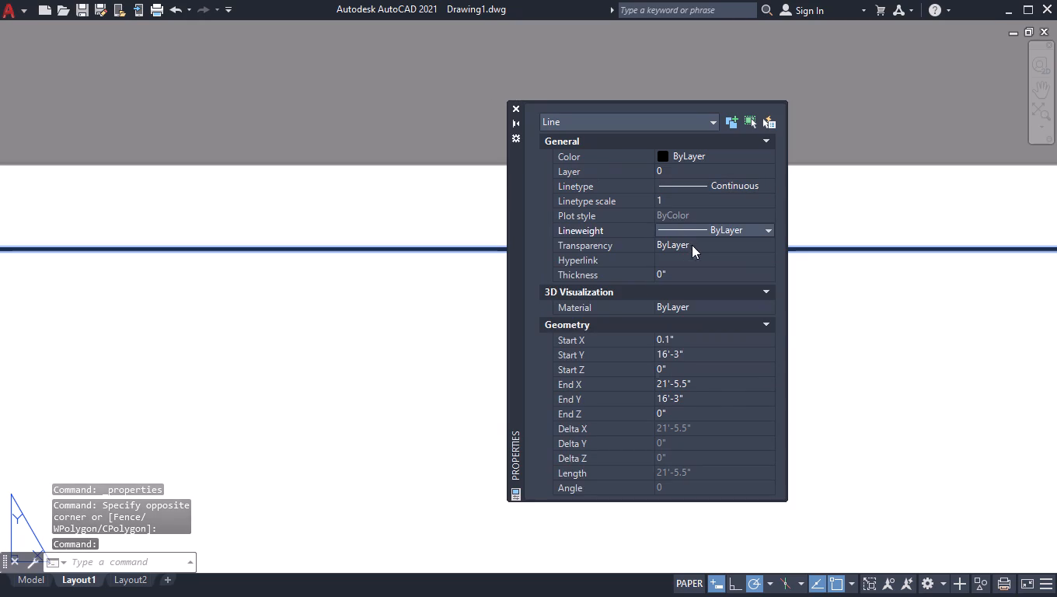
left_click(518, 110)
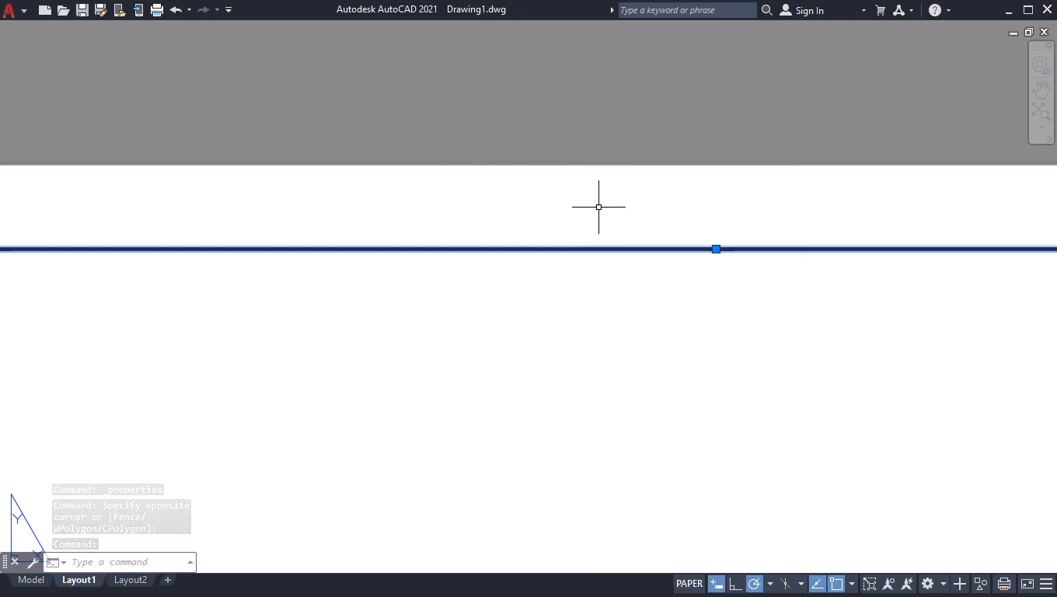
left_click(598, 207, "shift")
left_click(512, 274, "shift")
Move the sheet's right border line about 0.5" inward by its midpoint onto the dashed printable-area margin.
scroll(525, 287, "down", 6)
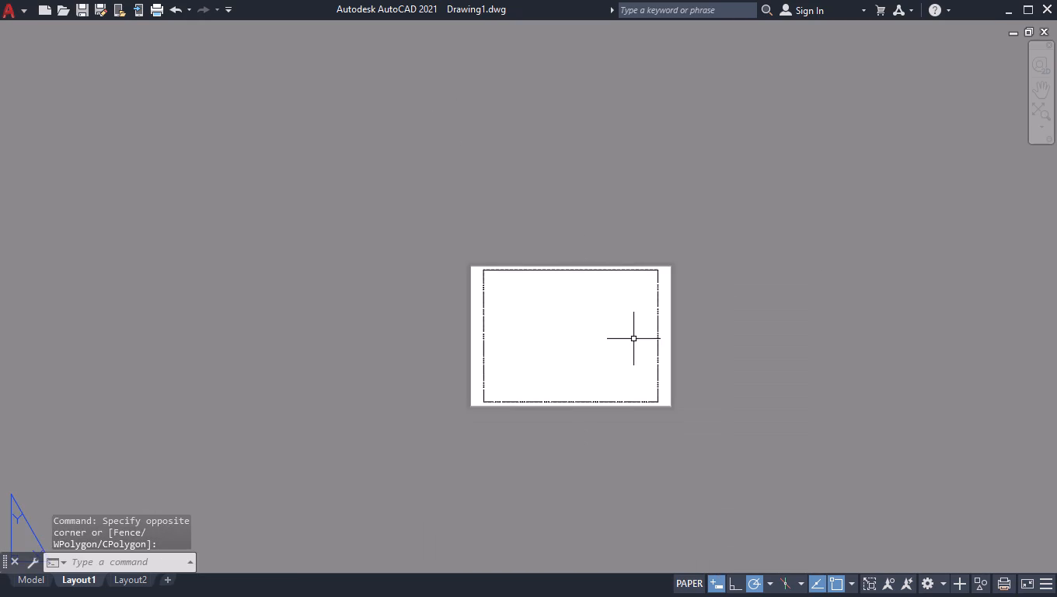
scroll(636, 341, "up", 3)
scroll(677, 37, "up", 2)
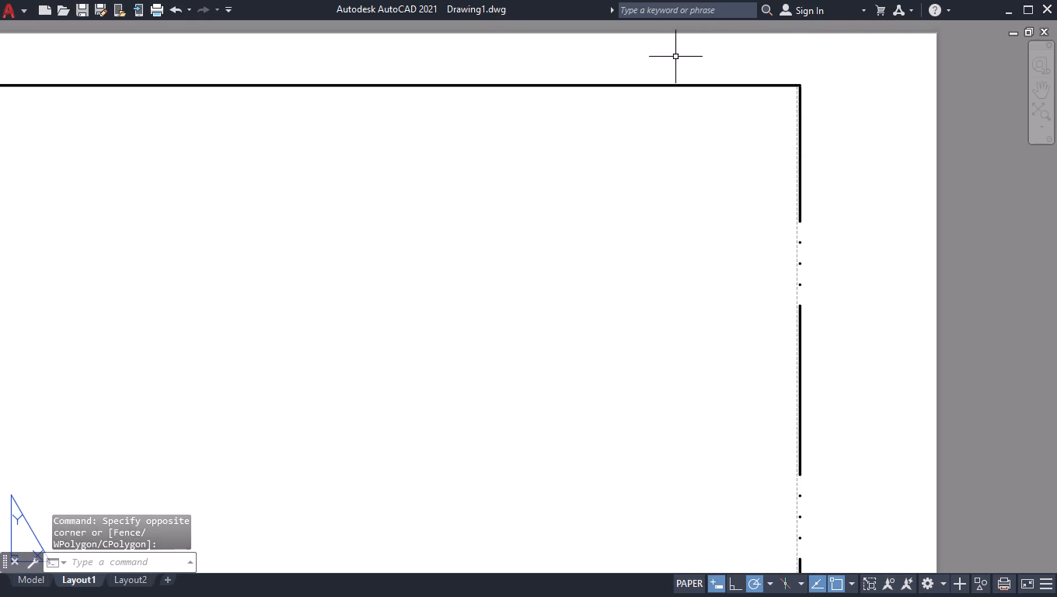
scroll(675, 65, "up", 3)
scroll(609, 122, "down", 2)
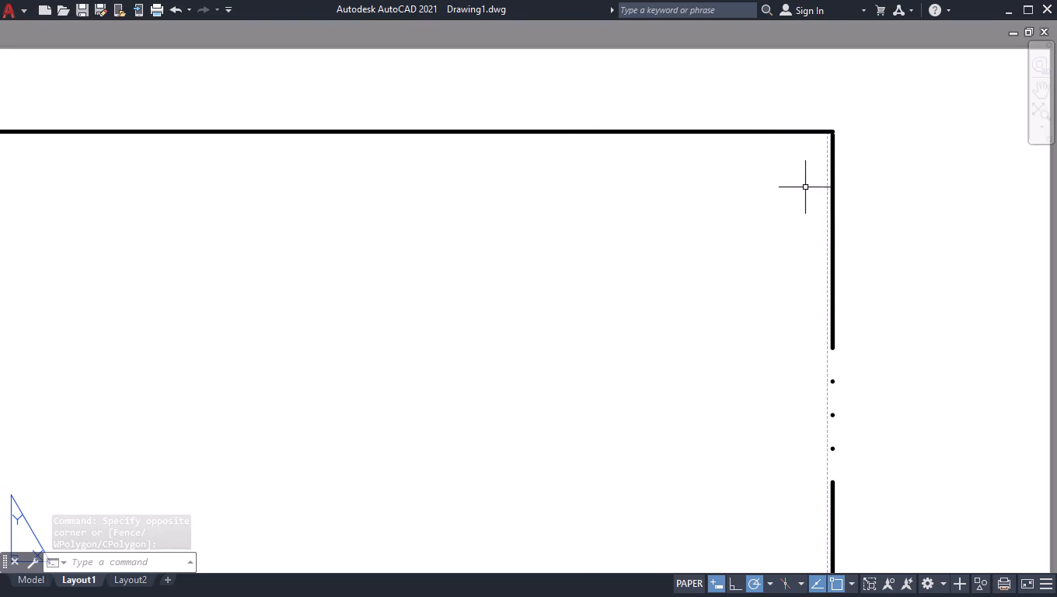
left_click(833, 245)
scroll(862, 211, "down", 2)
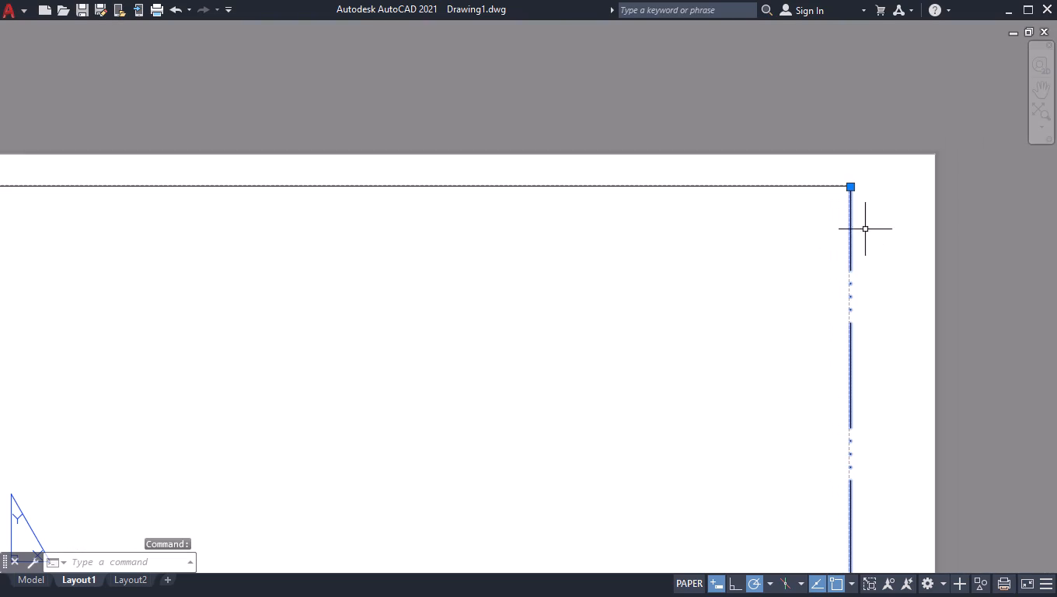
scroll(865, 317, "down", 2)
scroll(857, 467, "up", 3)
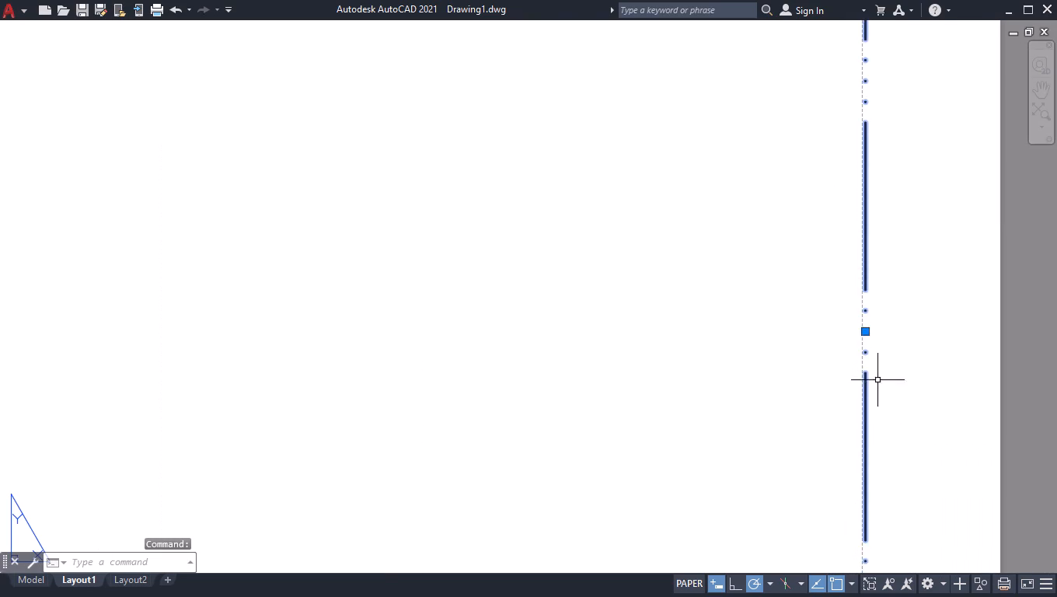
scroll(858, 311, "up", 4)
scroll(907, 510, "up", 3)
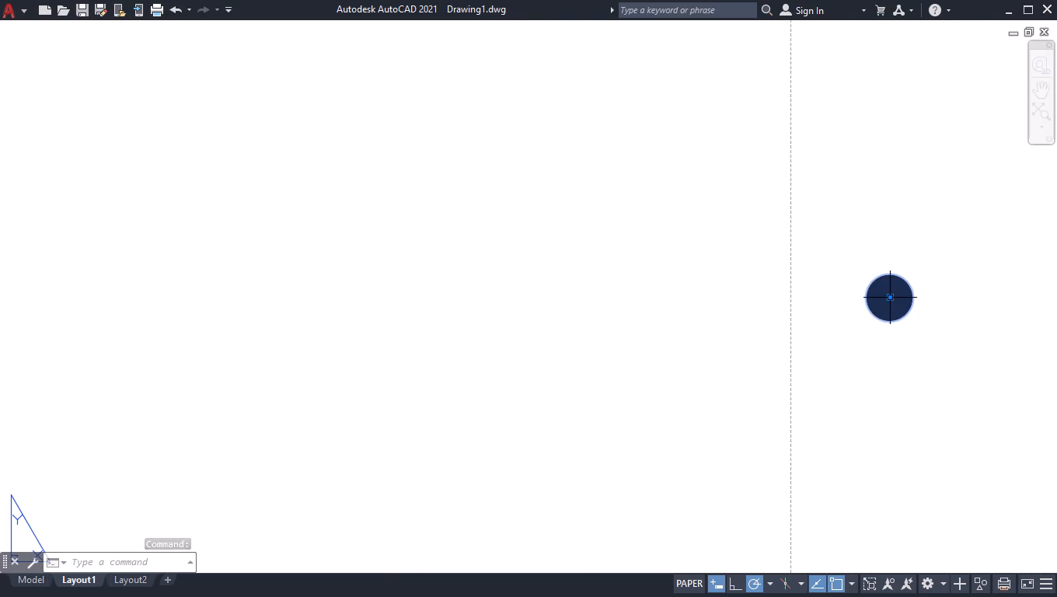
left_click(891, 298)
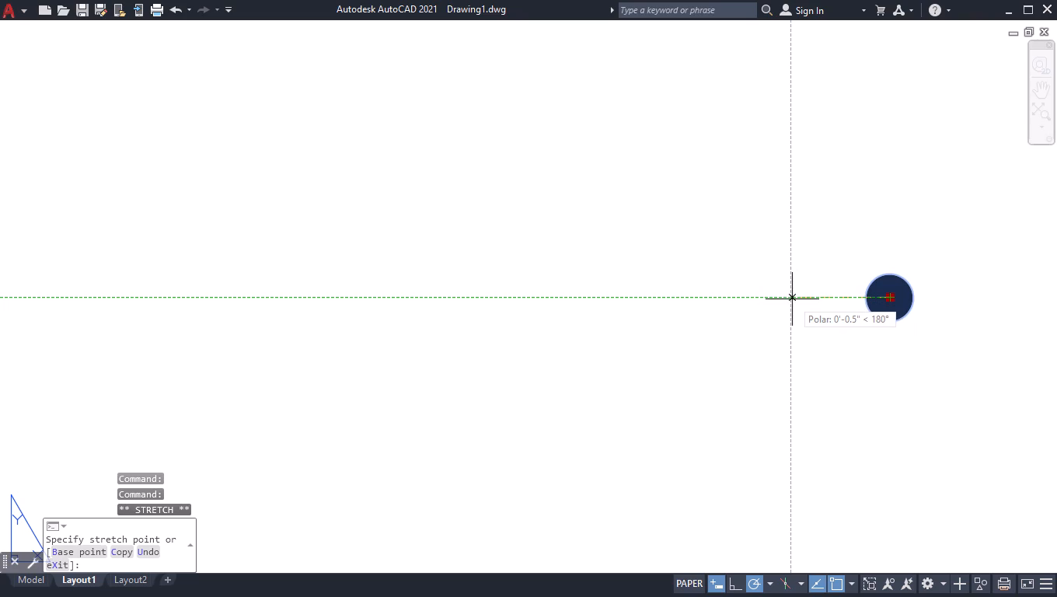
scroll(792, 298, "up", 4)
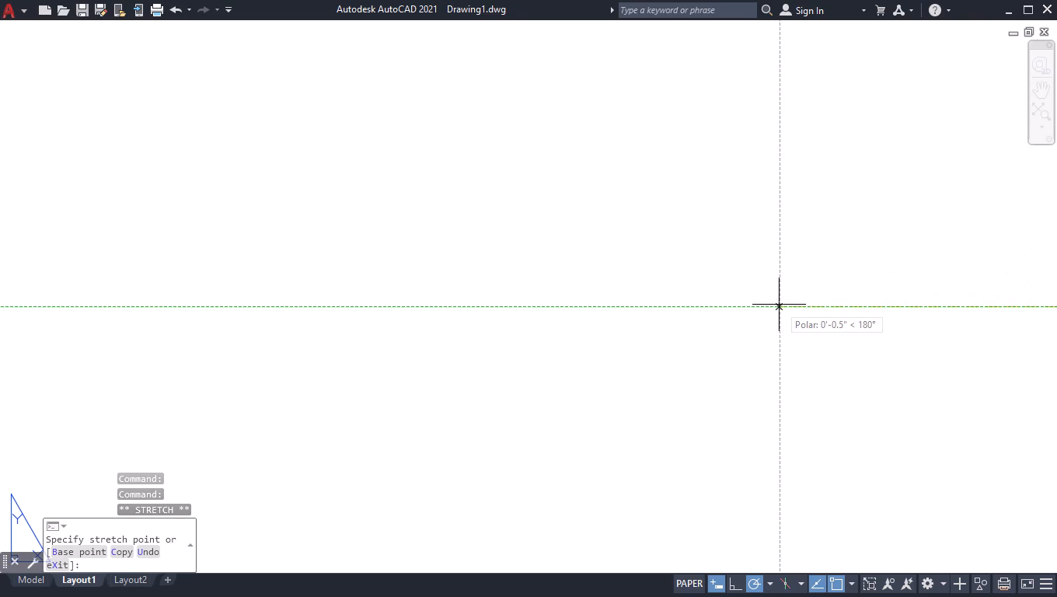
left_click(778, 305)
Move the sheet's lower border line by its midpoint down onto the dashed printable-area margin.
scroll(824, 319, "down", 8)
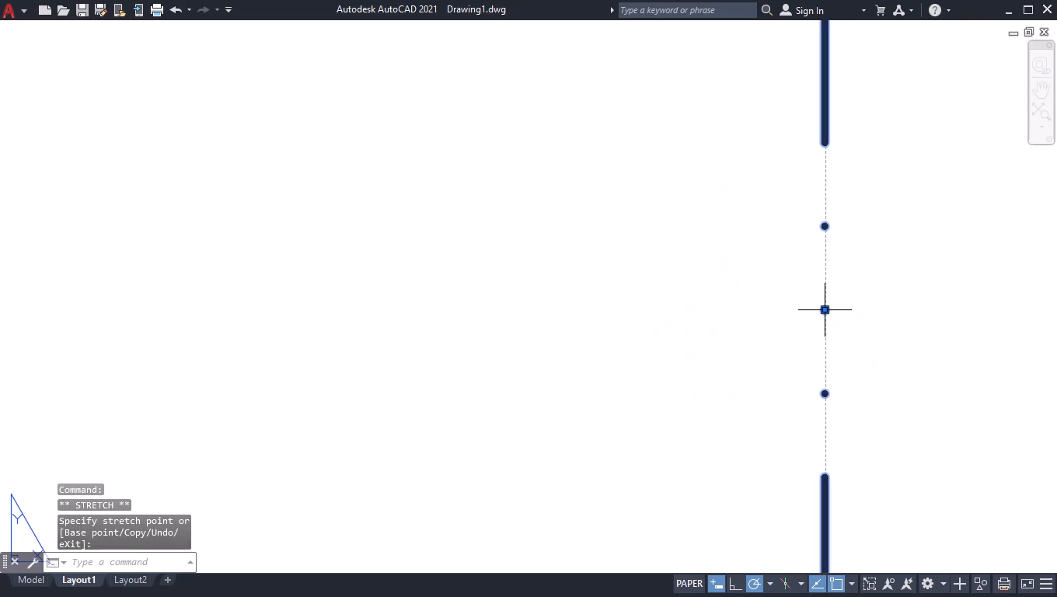
scroll(829, 307, "down", 4)
scroll(881, 377, "down", 4)
scroll(805, 471, "up", 4)
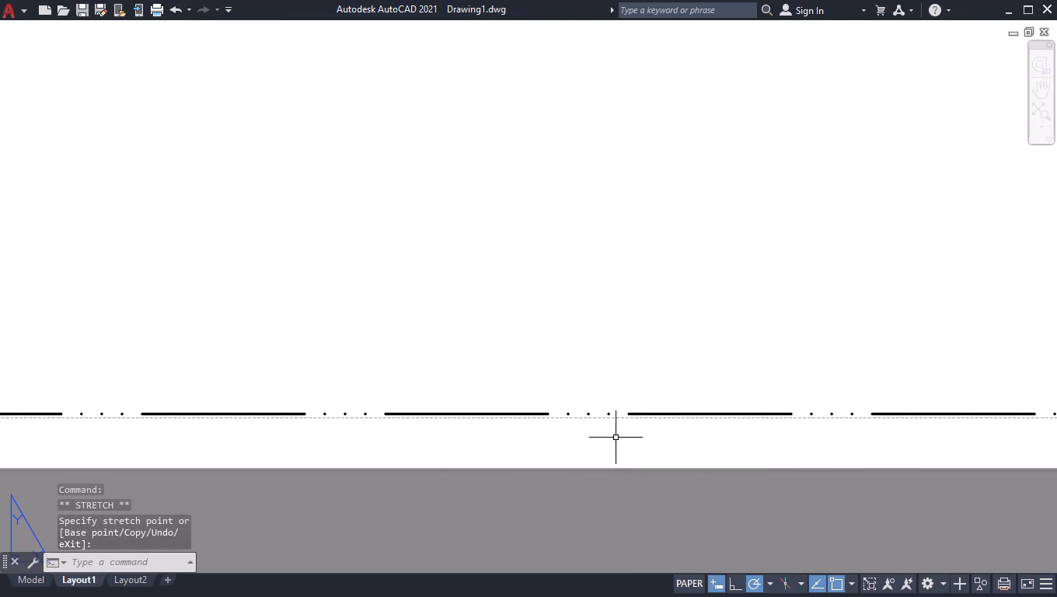
scroll(612, 424, "up", 3)
left_click(522, 400)
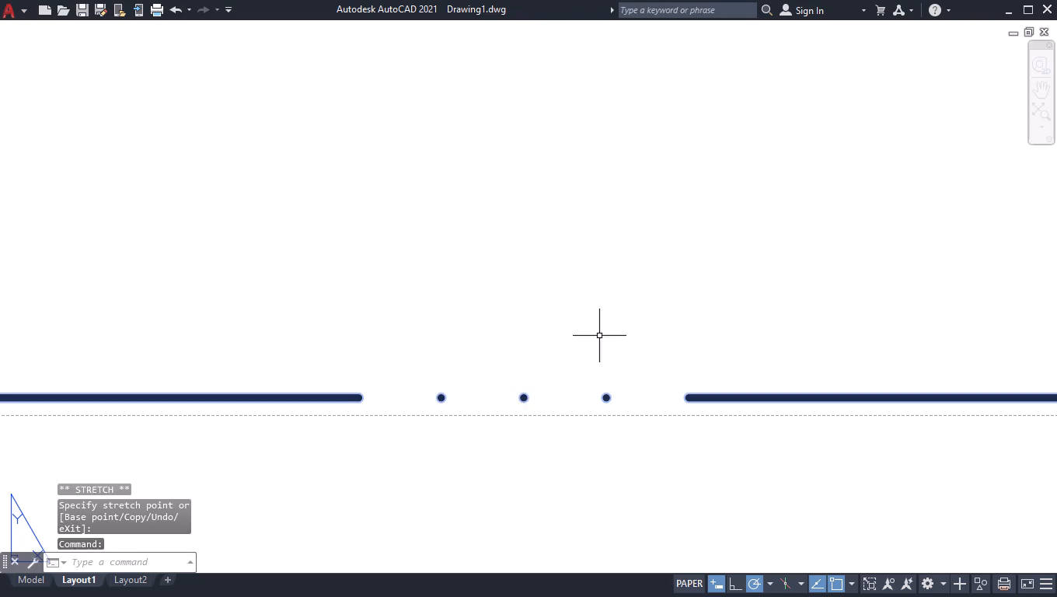
scroll(598, 336, "down", 4)
scroll(406, 364, "up", 4)
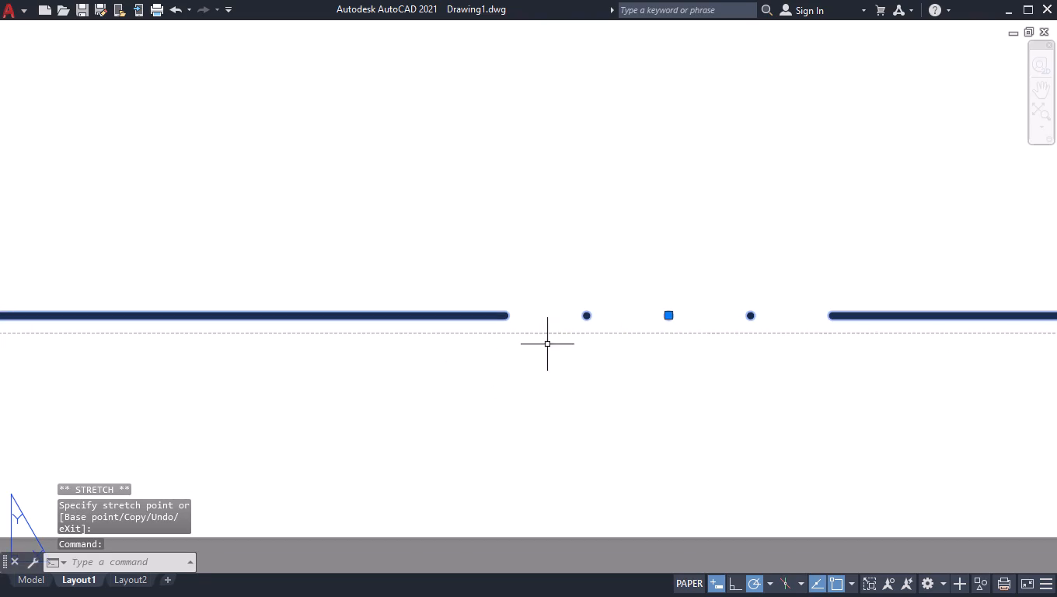
scroll(691, 337, "up", 3)
scroll(609, 298, "up", 3)
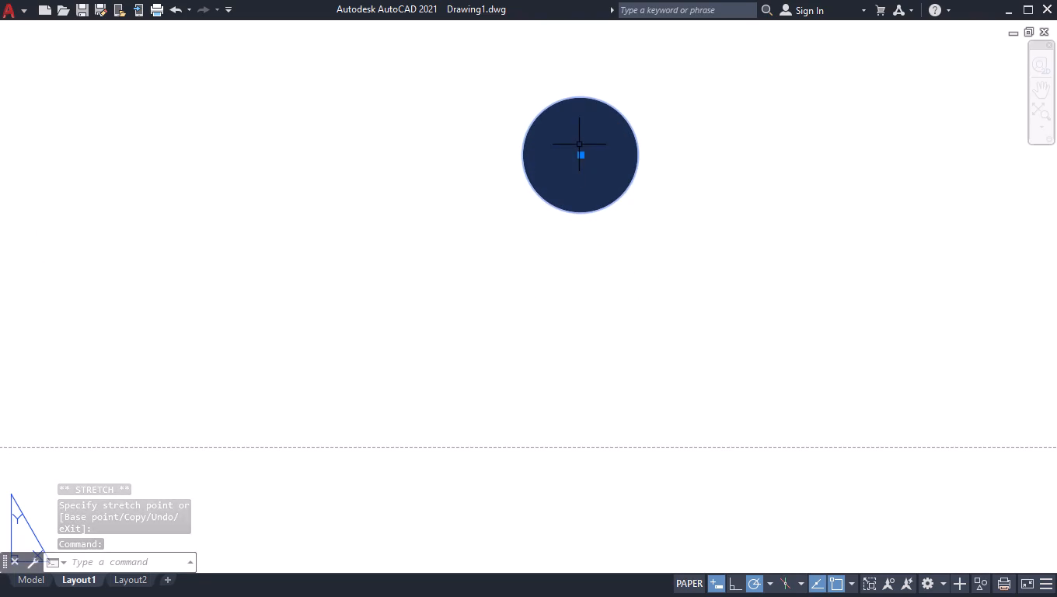
left_click(581, 154)
scroll(567, 471, "up", 5)
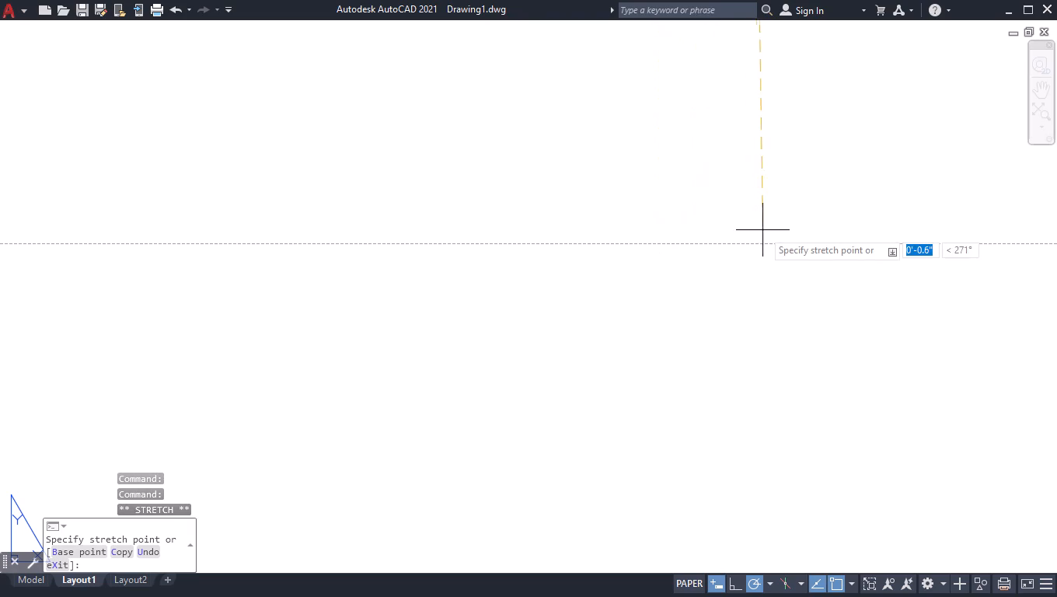
left_click(723, 245)
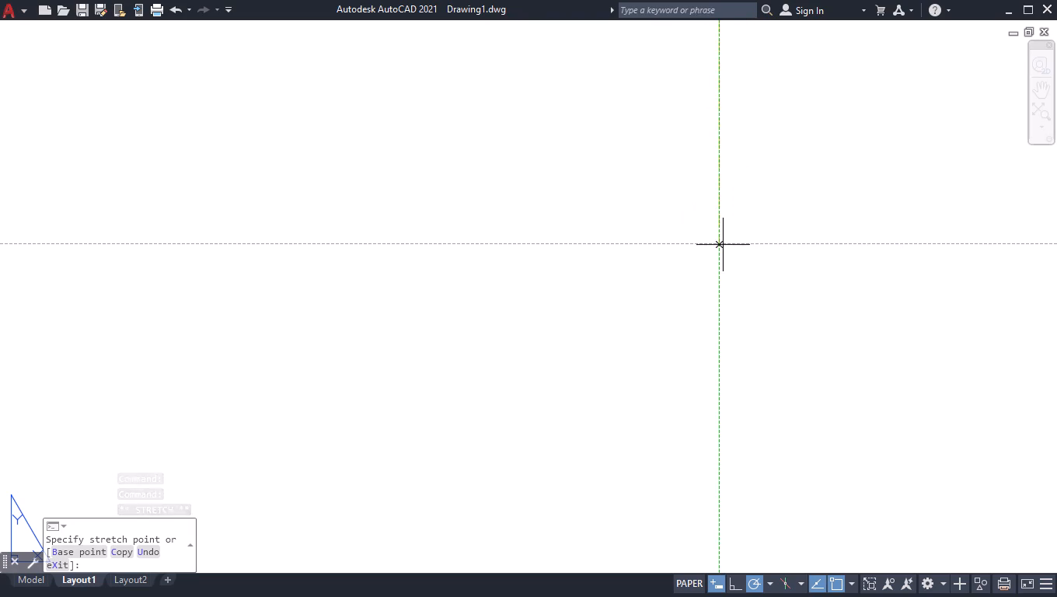
scroll(689, 299, "down", 13)
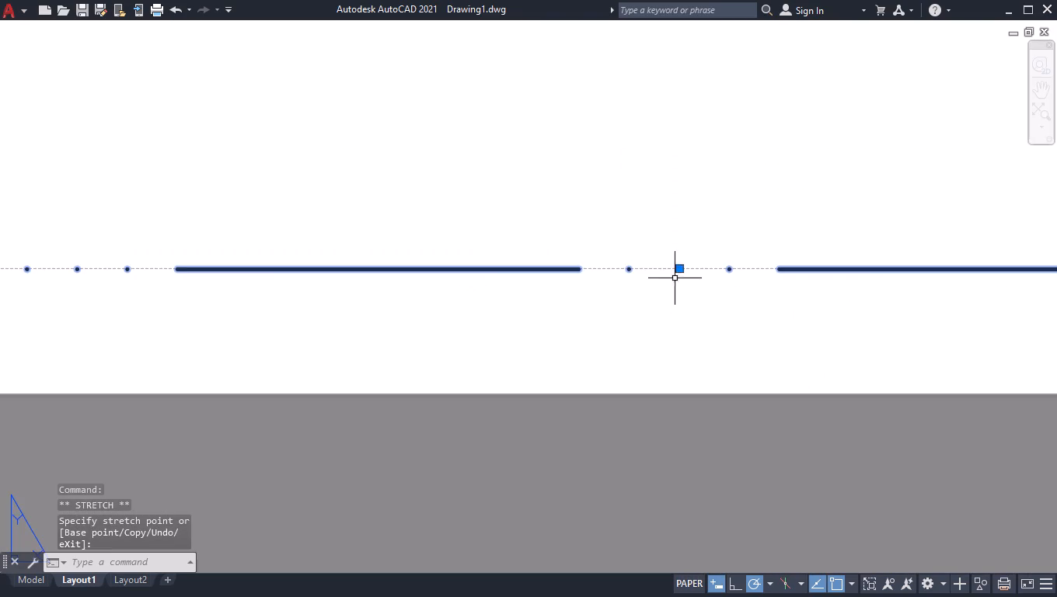
scroll(665, 274, "down", 5)
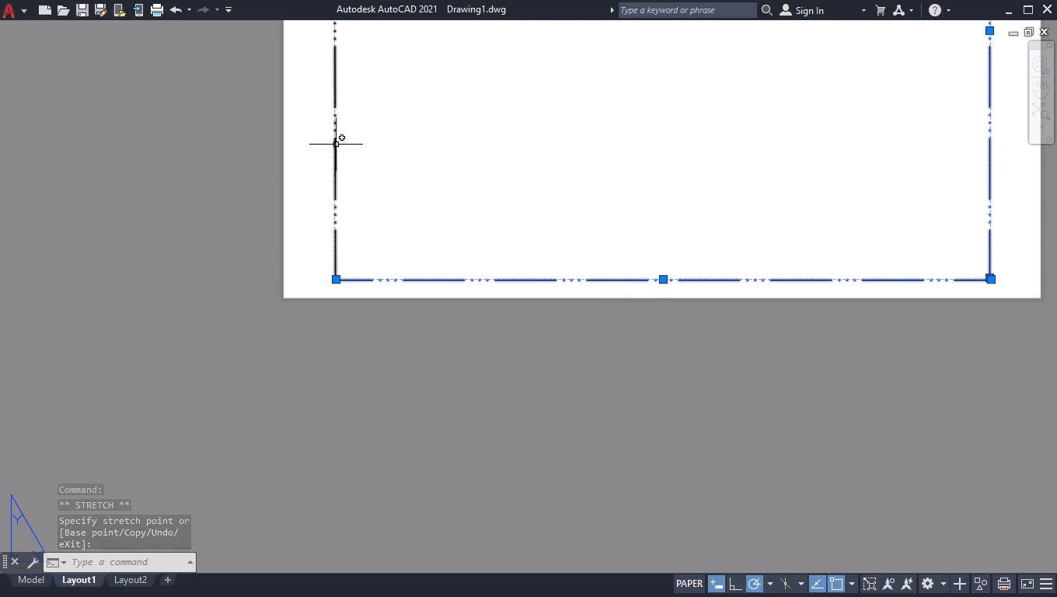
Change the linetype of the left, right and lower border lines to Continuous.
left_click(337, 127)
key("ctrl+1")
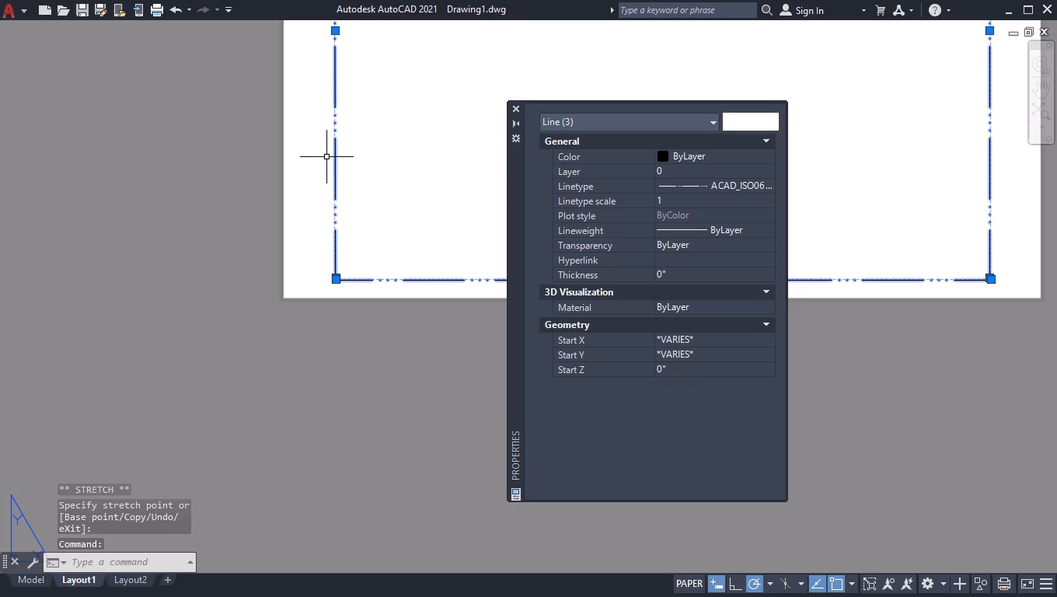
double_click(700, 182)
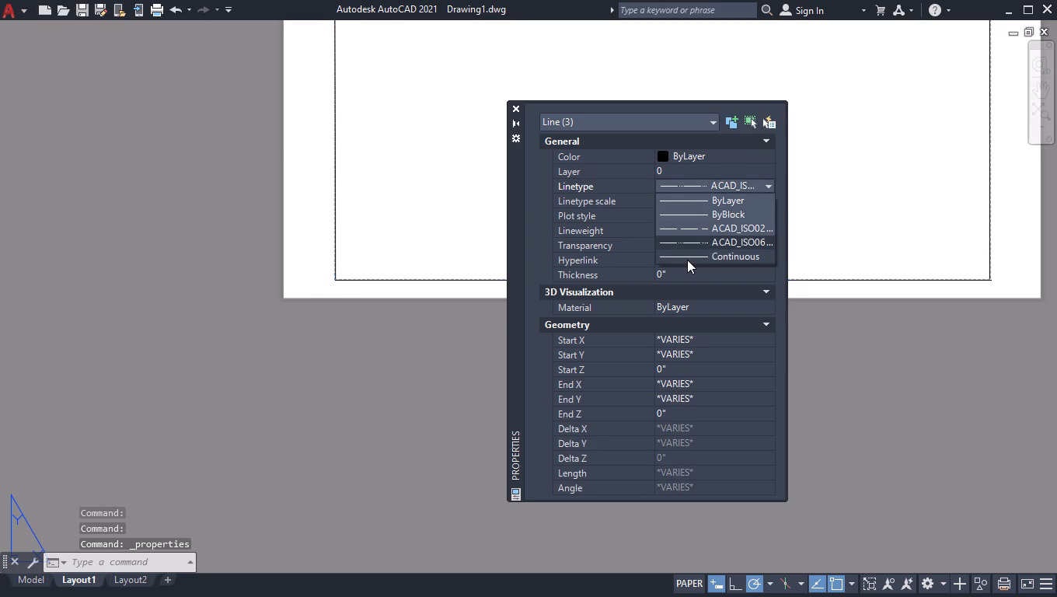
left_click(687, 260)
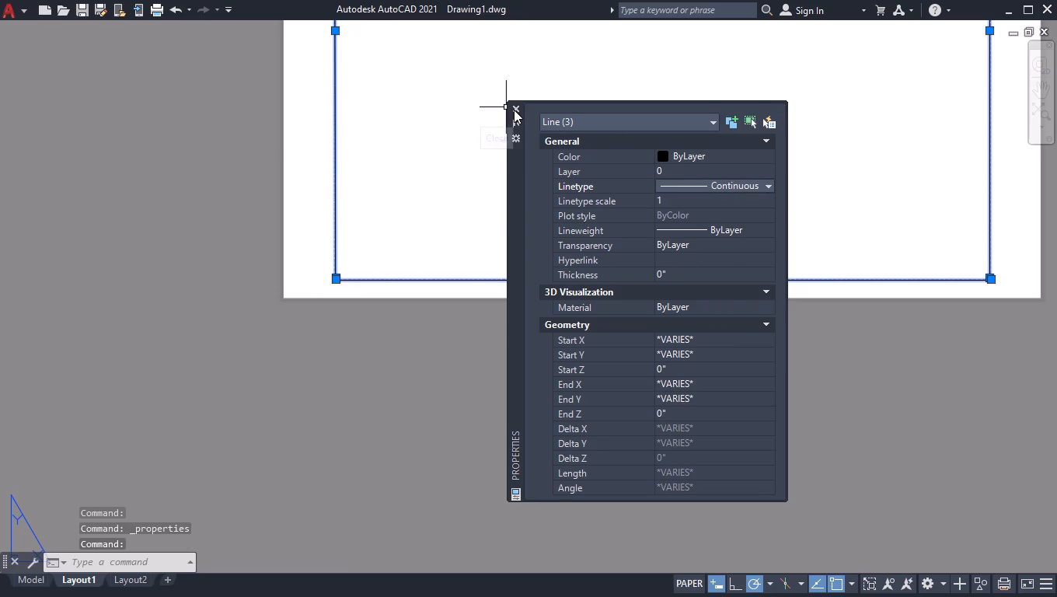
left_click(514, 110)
Examine how the border lines meet the dashed printable-area margin along the sheet's edges and corners.
scroll(660, 284, "up", 4)
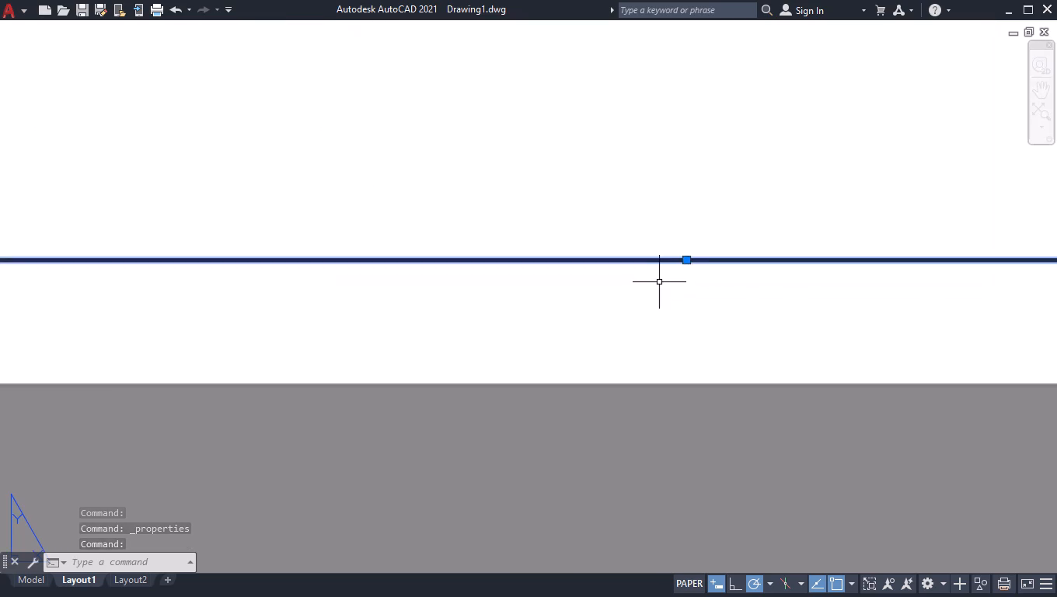
scroll(703, 237, "up", 2)
scroll(658, 164, "down", 8)
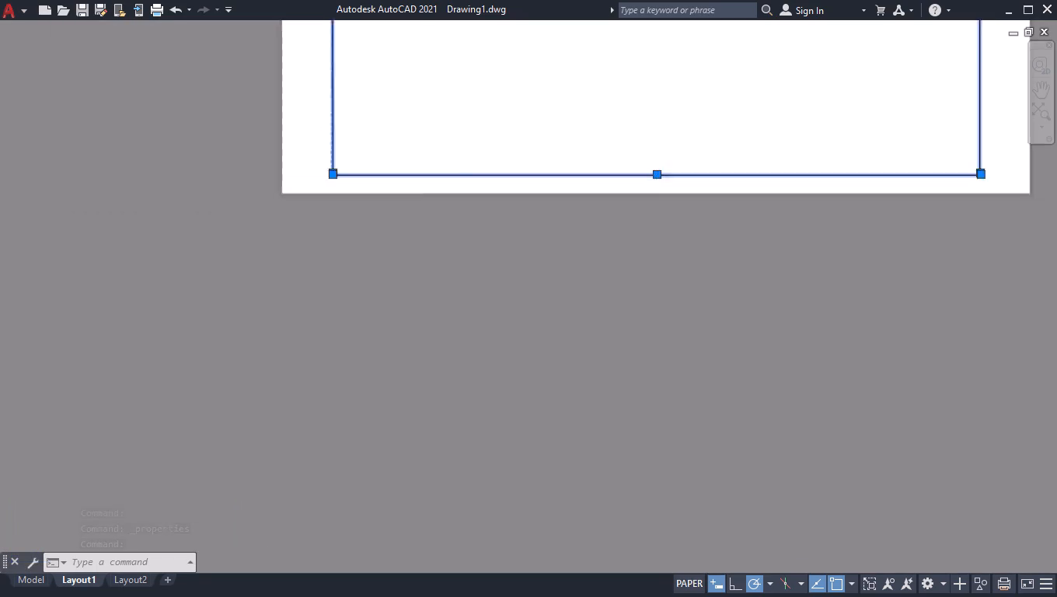
scroll(657, 173, "down", 4)
scroll(651, 97, "up", 5)
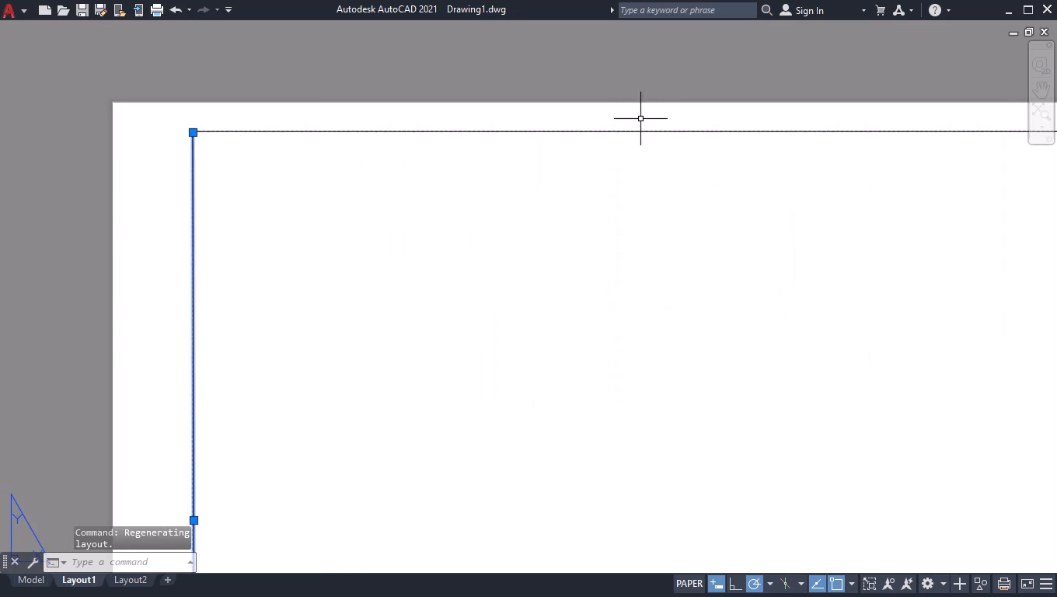
scroll(640, 126, "up", 1)
scroll(616, 194, "down", 6)
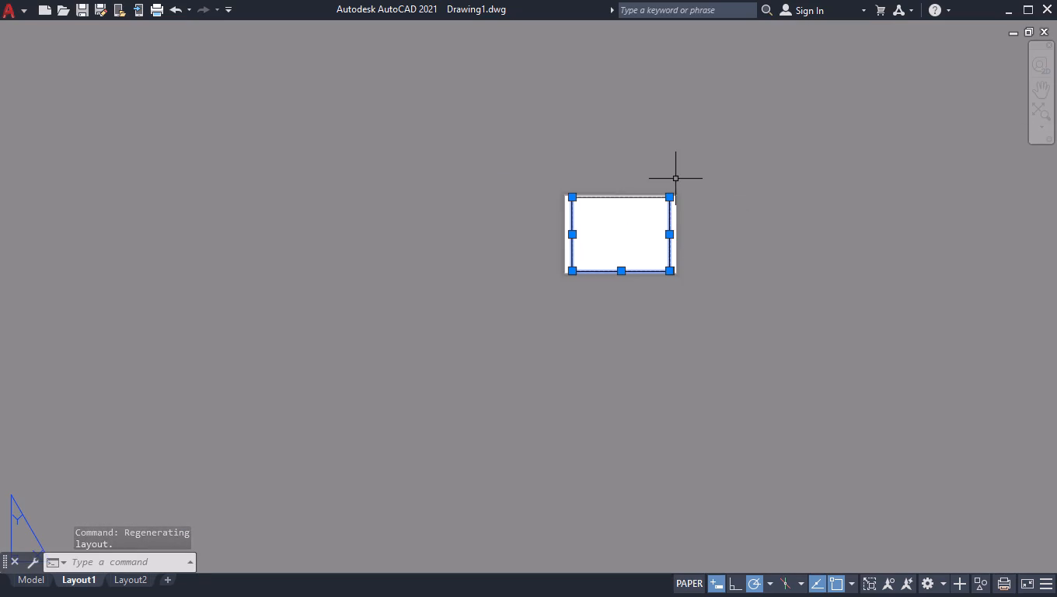
left_click(745, 163, "shift")
left_click(452, 319, "shift")
scroll(654, 207, "up", 3)
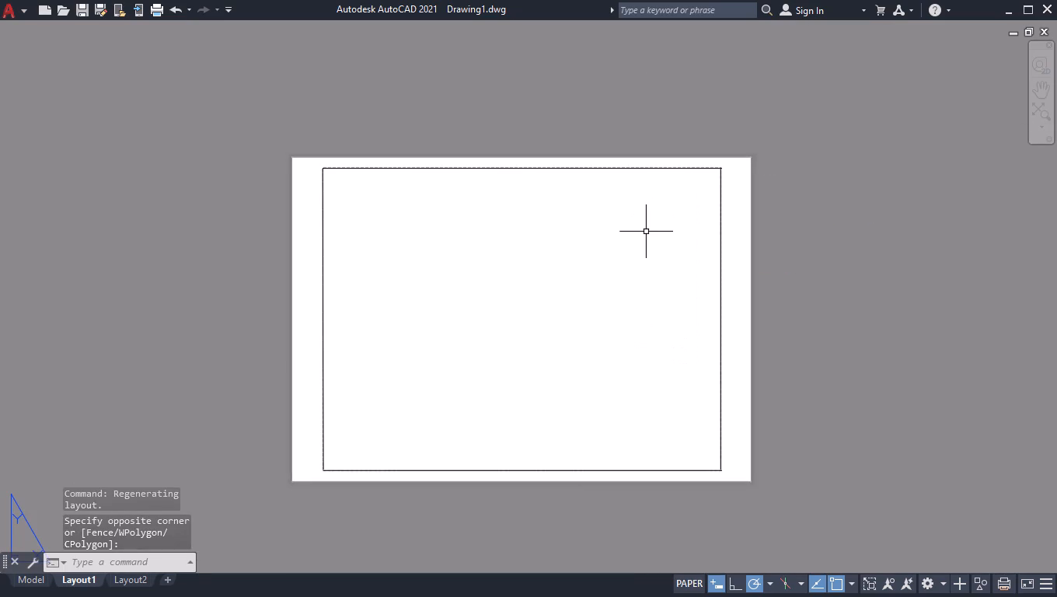
Measure the length of the sheet's left border line.
type("MEAS")
key("Return")
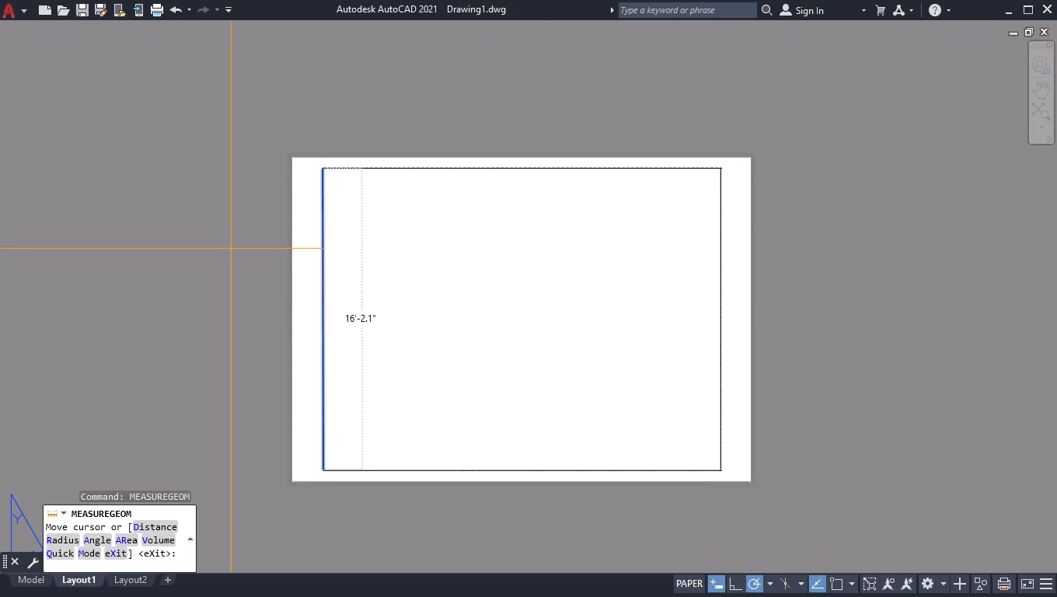
key("space")
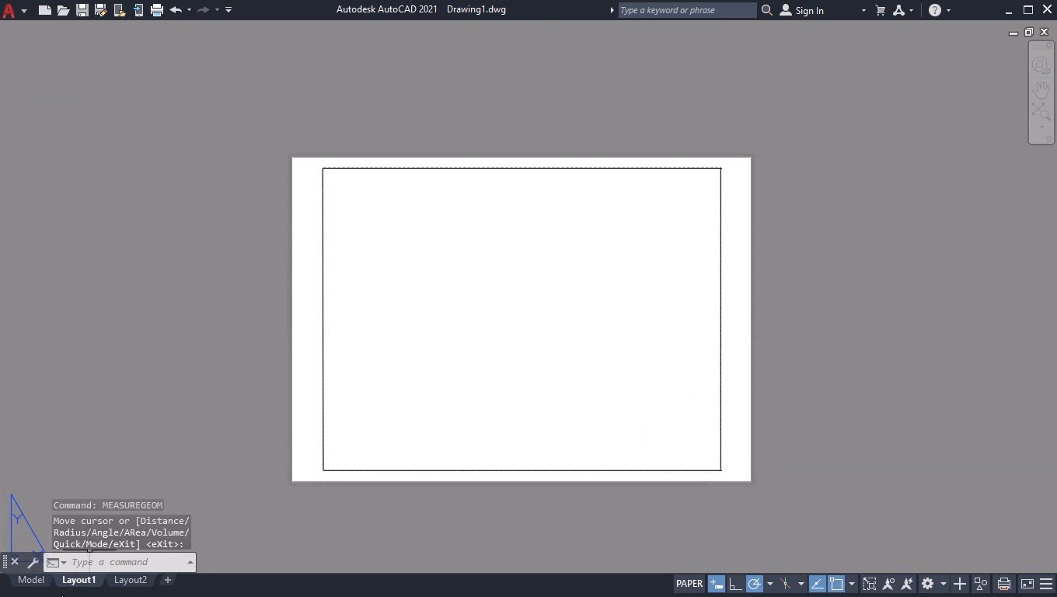
Erase all four border lines from the Layout1 sheet.
right_click(75, 579)
left_click(399, 220)
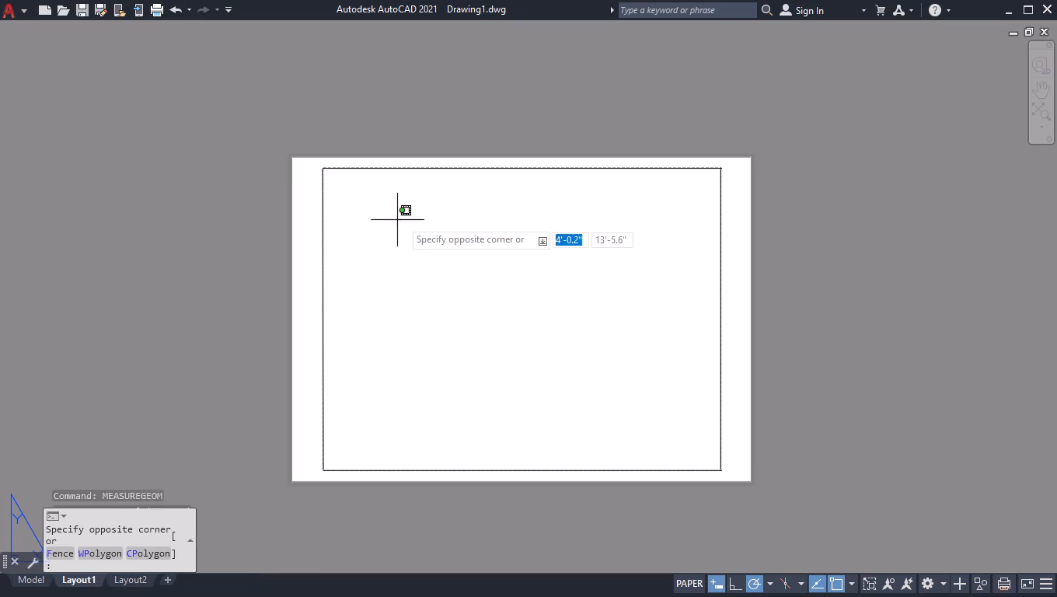
left_click(307, 163)
key("Delete")
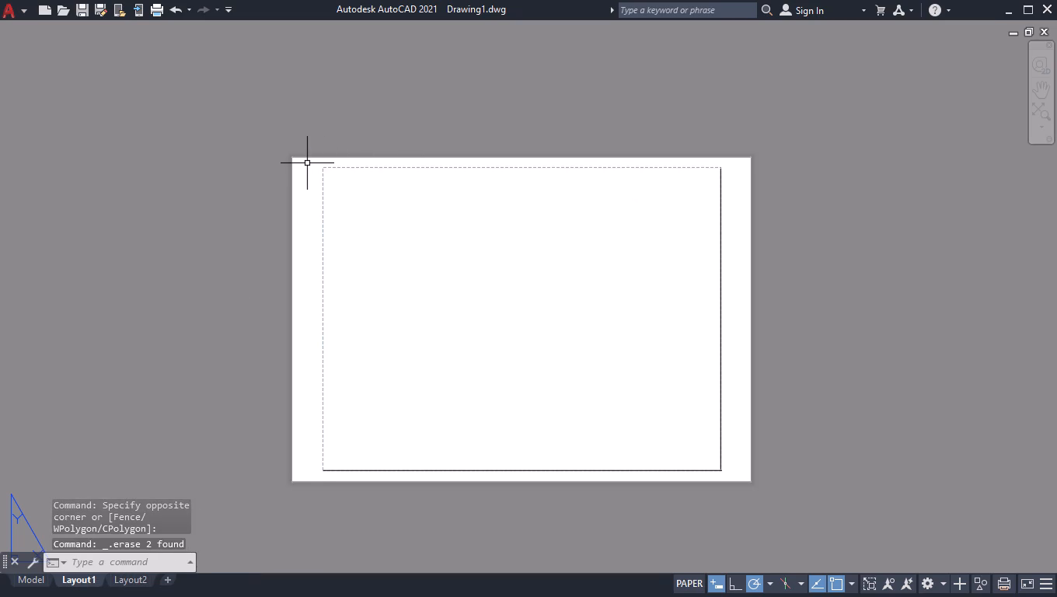
left_click(779, 174)
left_click(524, 449)
left_click(515, 469)
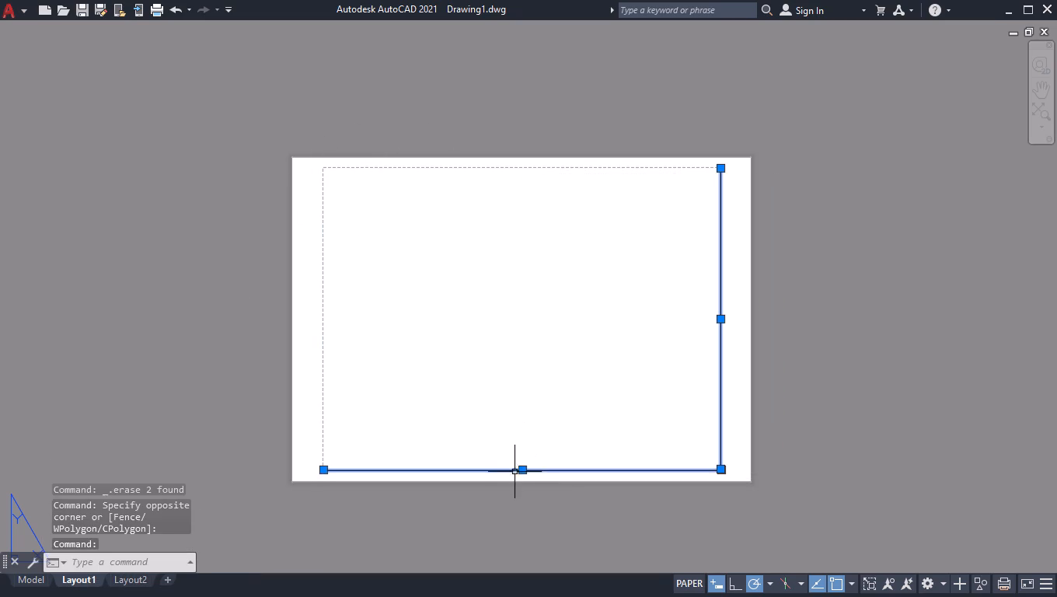
key("Delete")
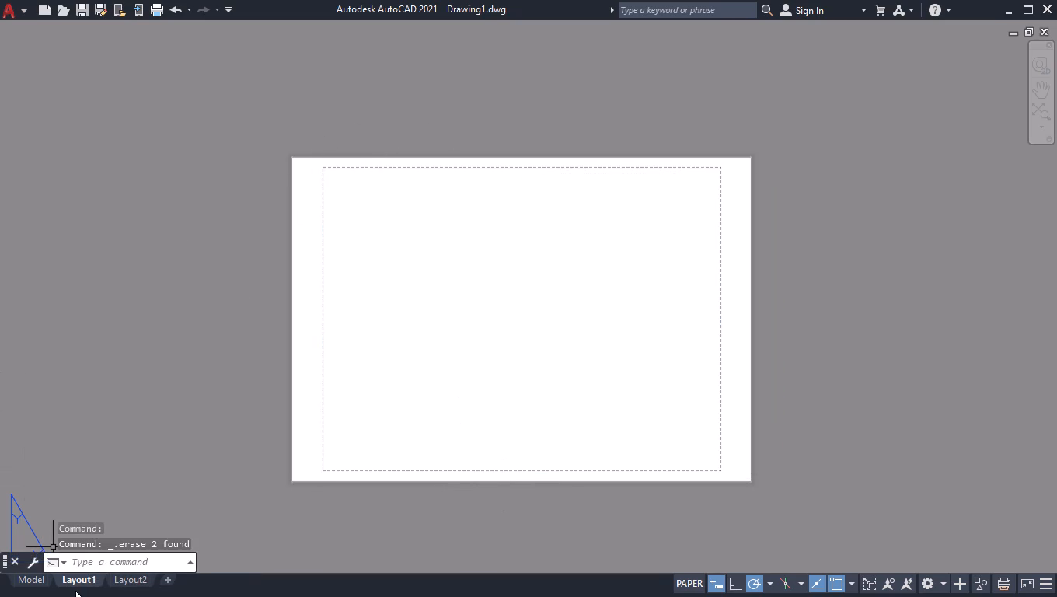
Modify the Layout1 page setup to use the DWG To PDF.pc3 plotter.
right_click(74, 579)
left_click(153, 459)
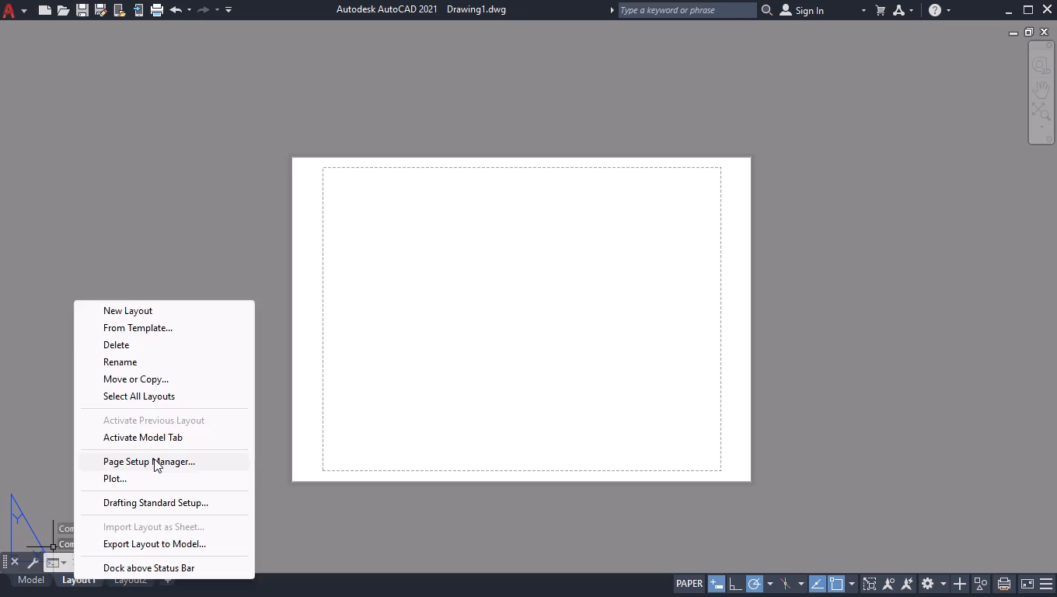
left_click(630, 262)
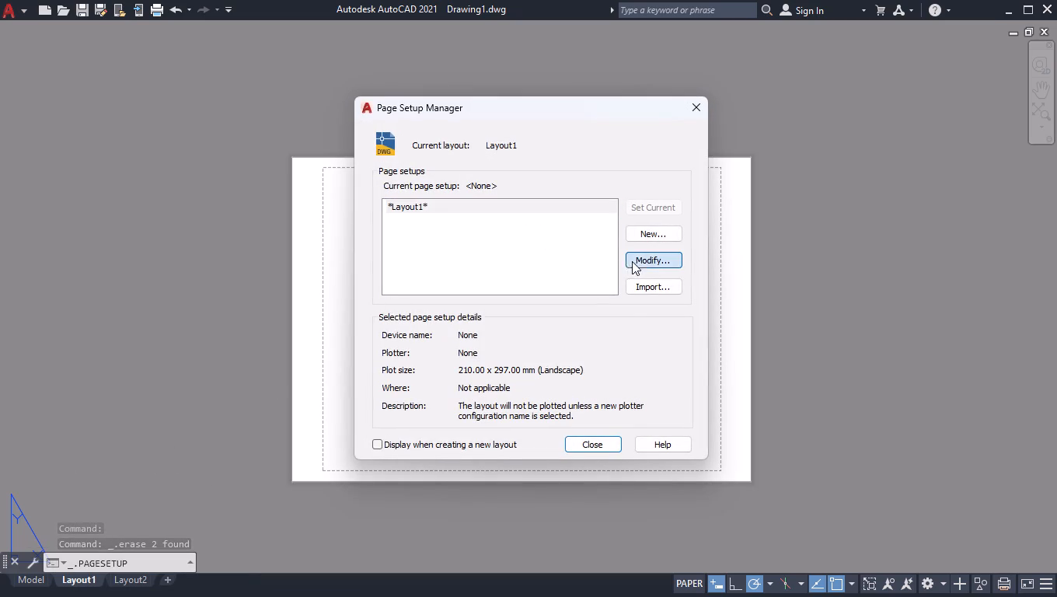
left_click(403, 172)
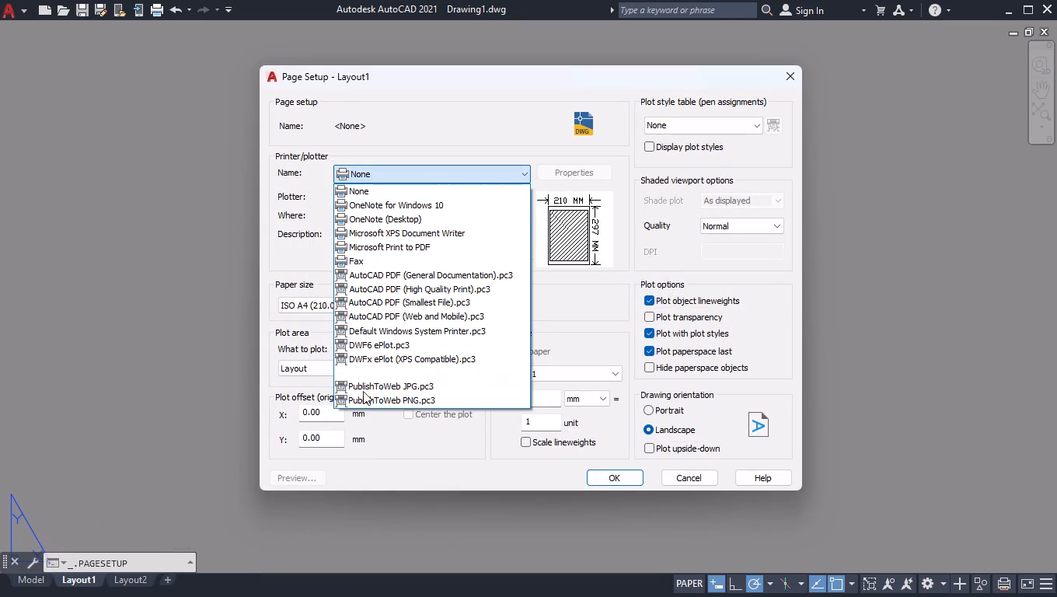
left_click(368, 373)
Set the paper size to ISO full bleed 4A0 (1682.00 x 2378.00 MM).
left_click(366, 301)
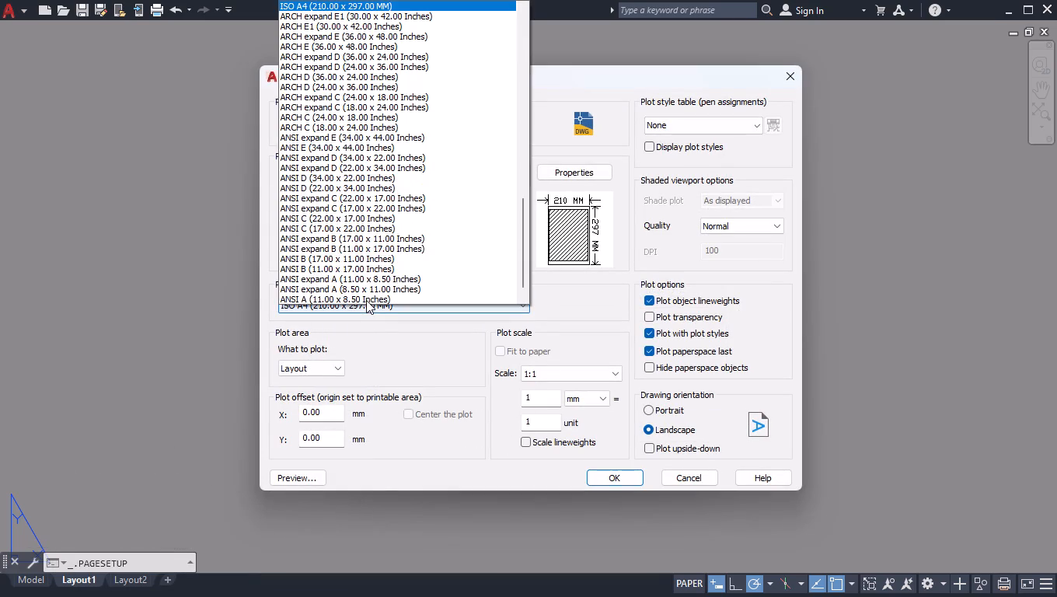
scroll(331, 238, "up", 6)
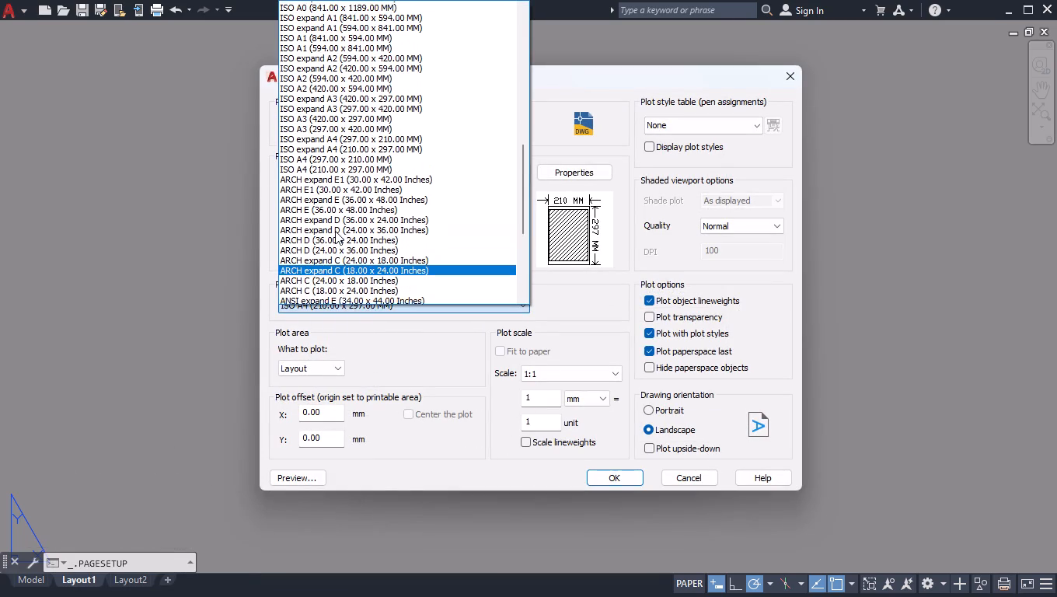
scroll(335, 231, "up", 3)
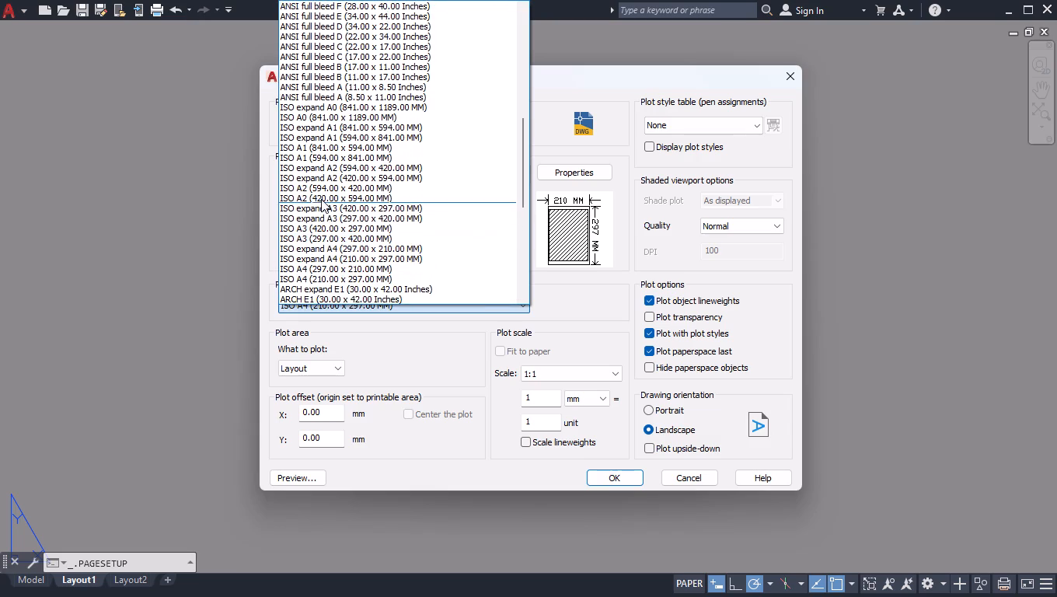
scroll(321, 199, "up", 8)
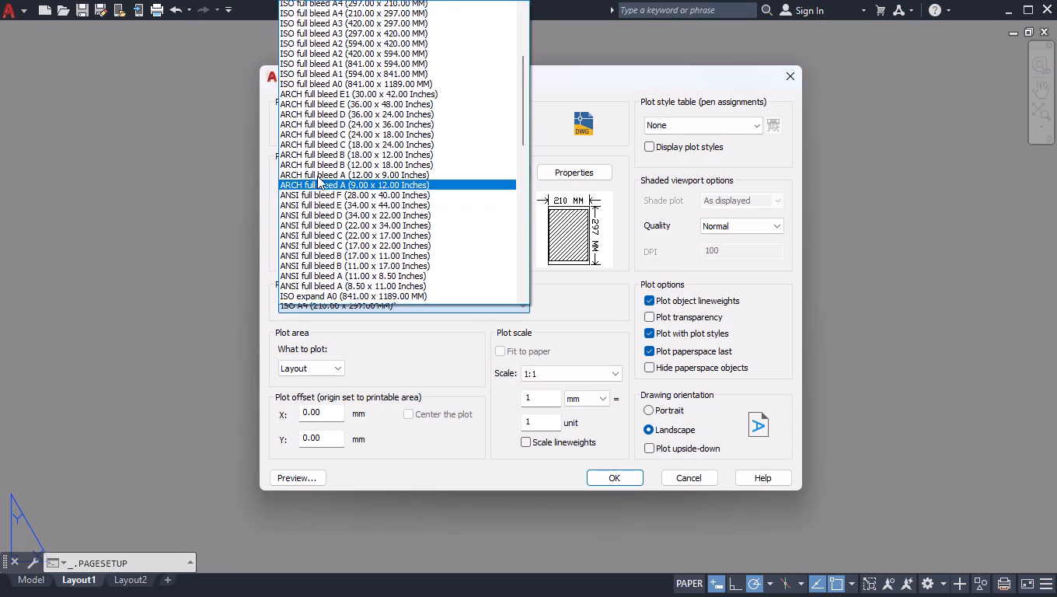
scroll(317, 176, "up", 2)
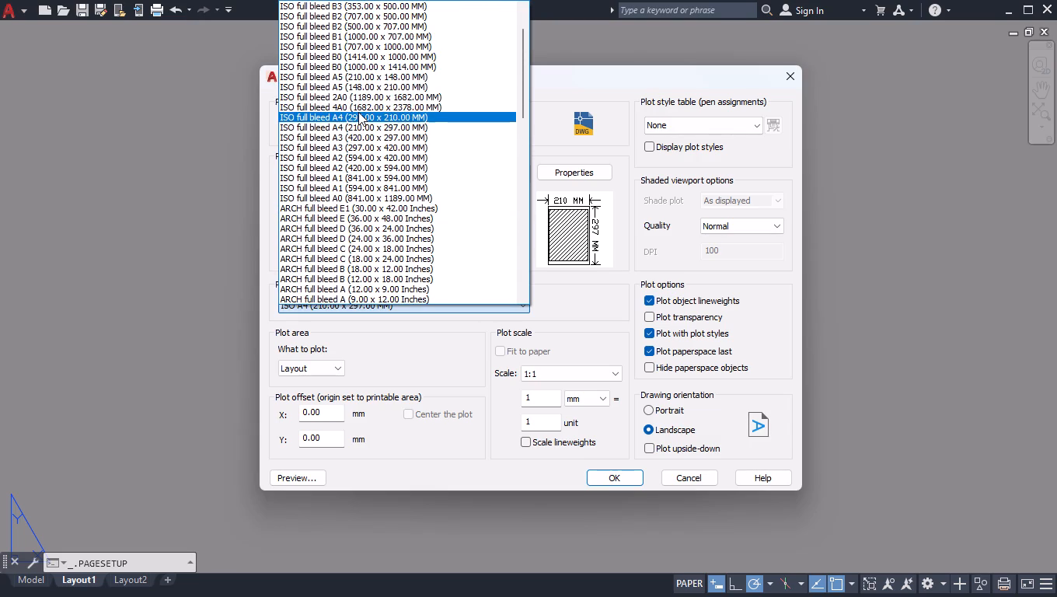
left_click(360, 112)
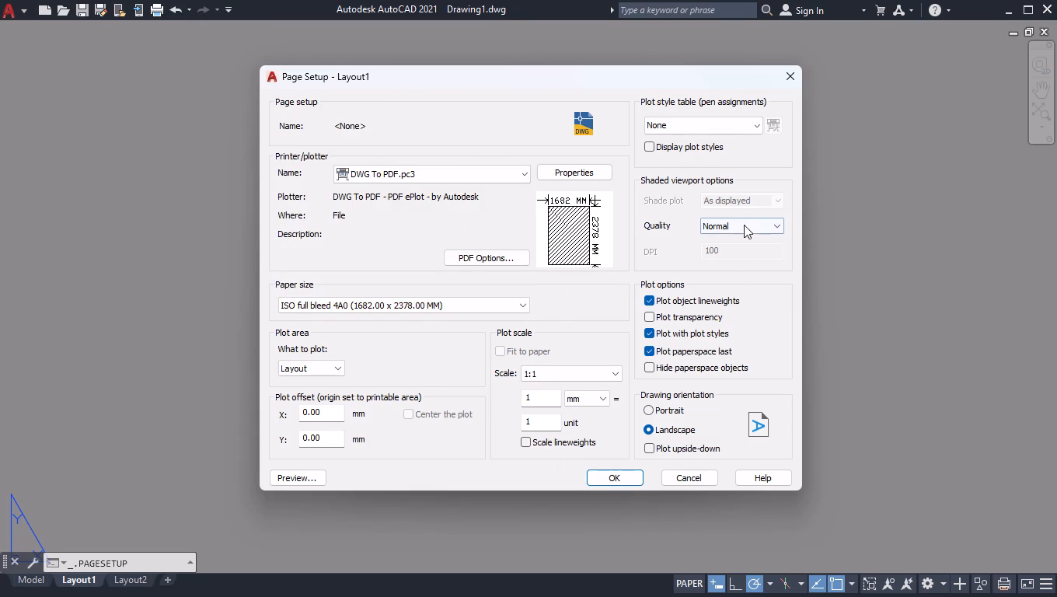
Set the shaded viewport quality to Maximum and apply the Layout1 page setup.
left_click(744, 225)
left_click(728, 281)
left_click(616, 474)
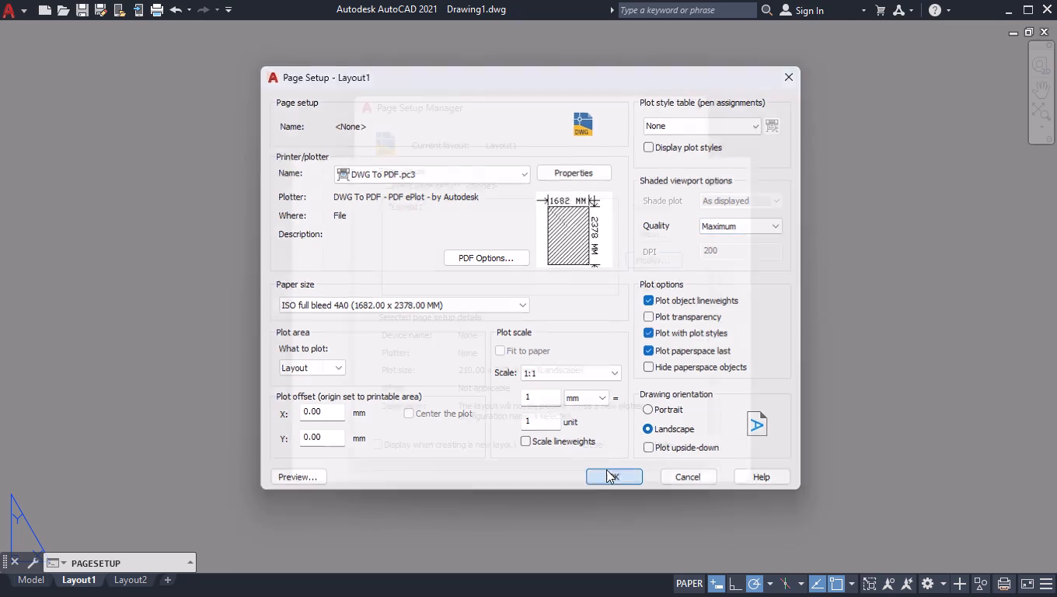
left_click(588, 448)
Change the Layout1 page setup's paper size to ISO full bleed A3 (420.00 x 297.00 MM).
scroll(577, 371, "down", 2)
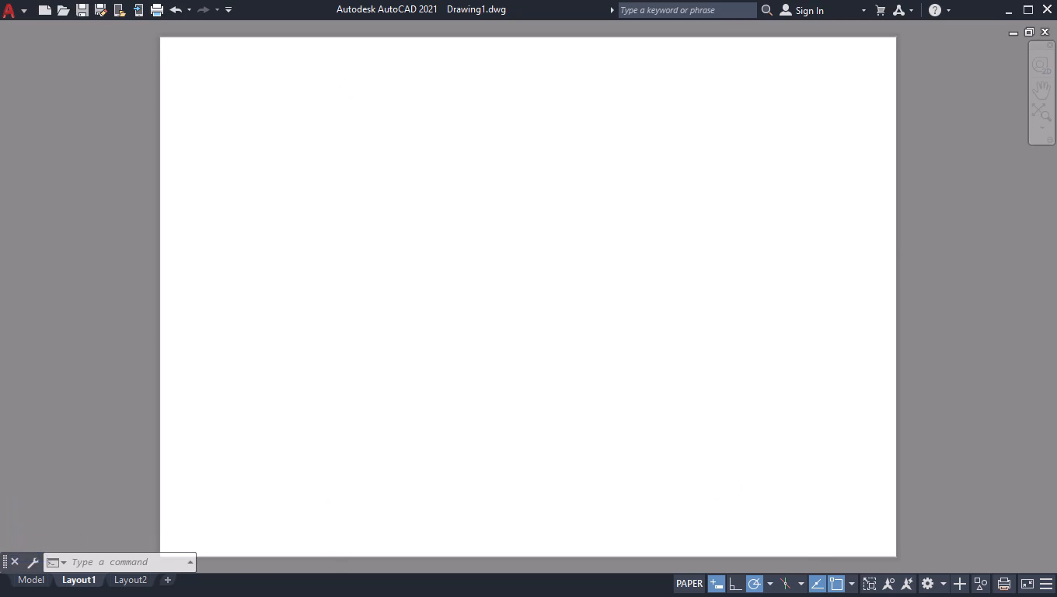
scroll(577, 371, "down", 1)
scroll(580, 379, "up", 1)
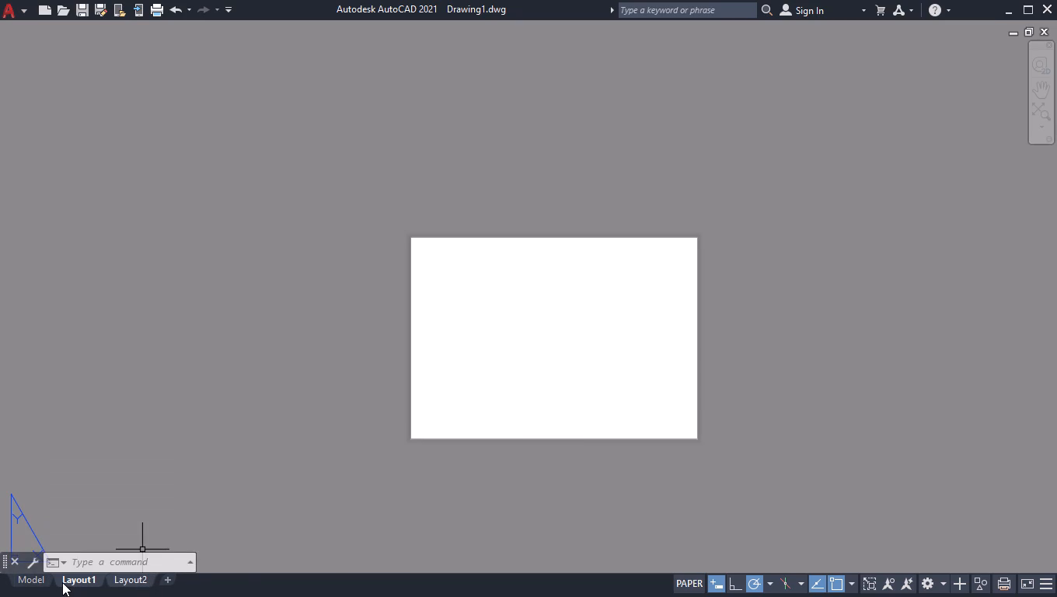
right_click(62, 581)
left_click(160, 468)
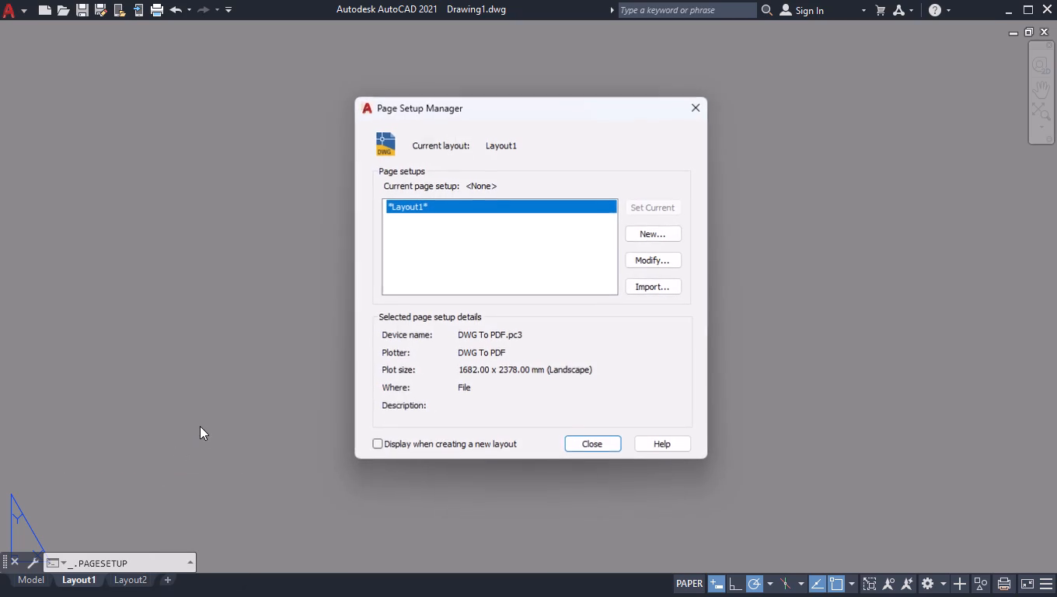
left_click(650, 260)
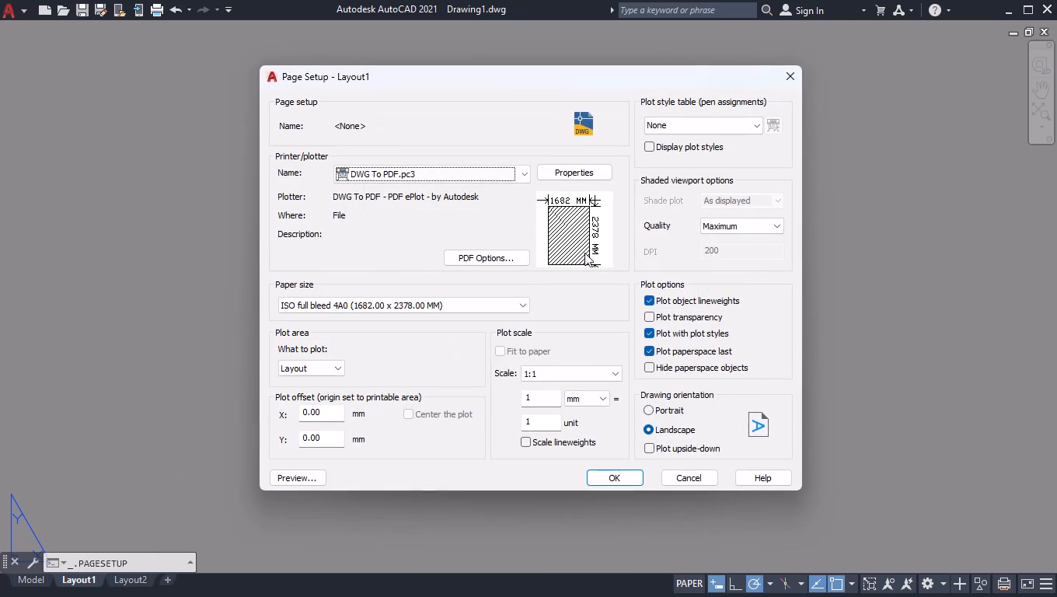
left_click(423, 309)
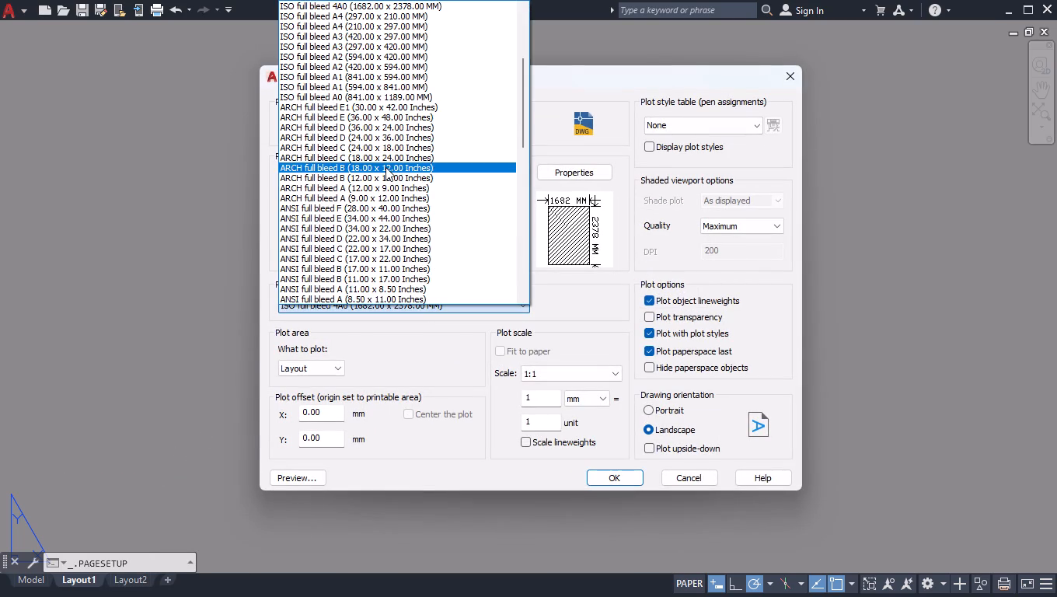
left_click(372, 36)
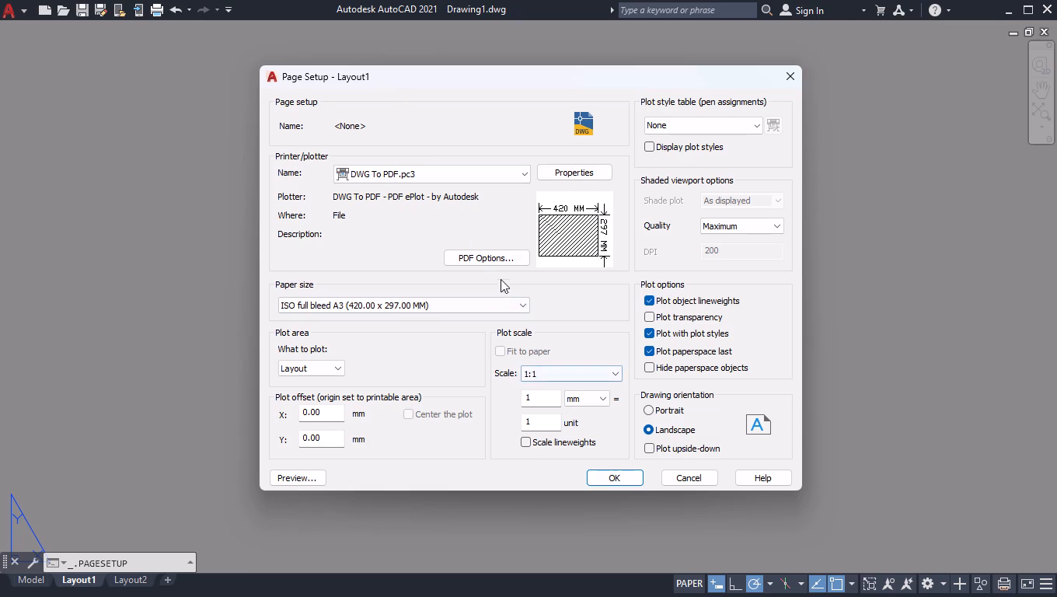
left_click(608, 479)
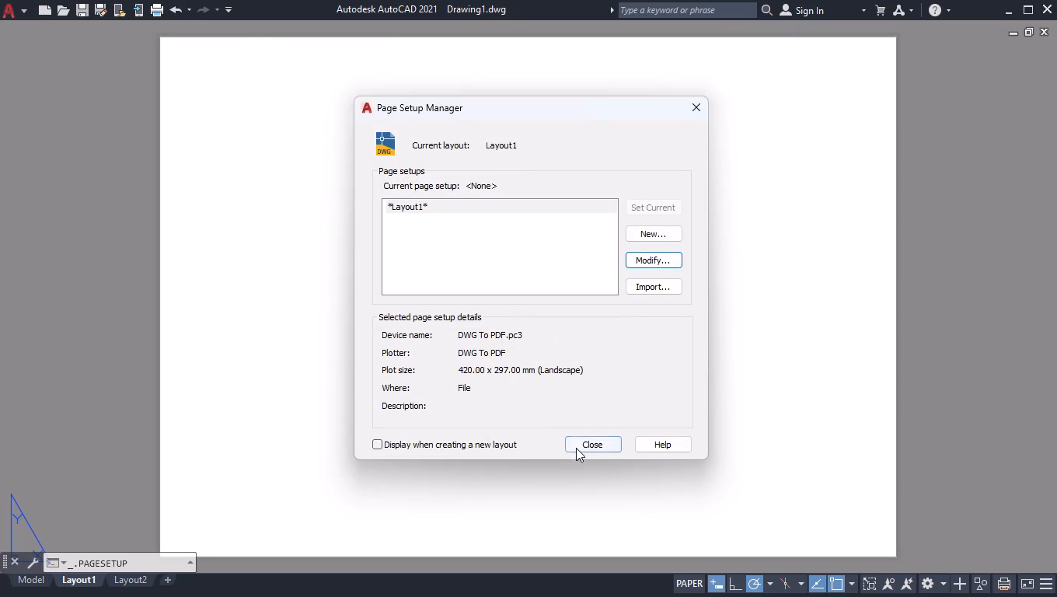
left_click(576, 448)
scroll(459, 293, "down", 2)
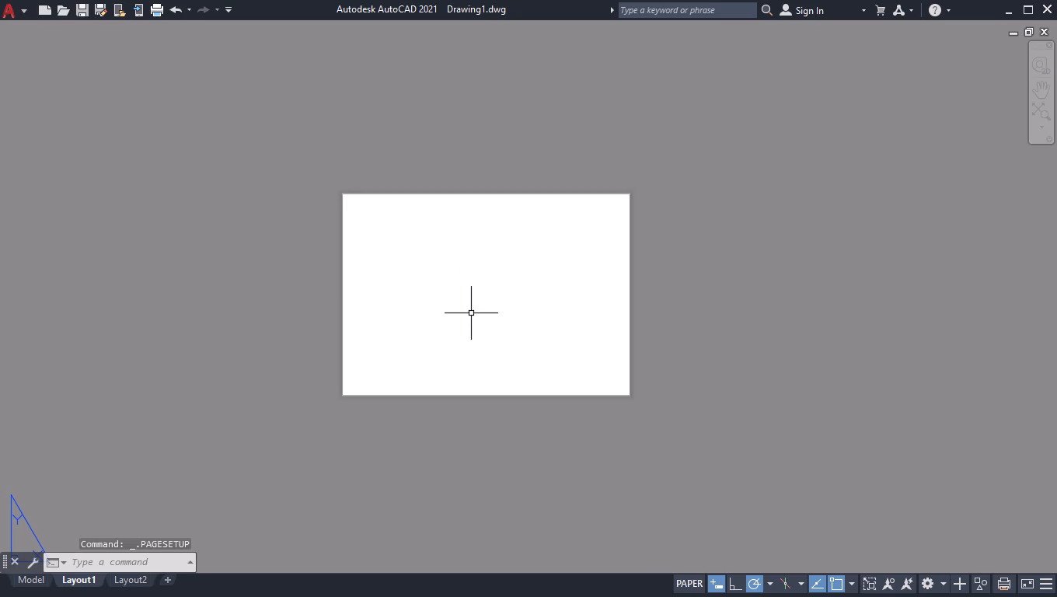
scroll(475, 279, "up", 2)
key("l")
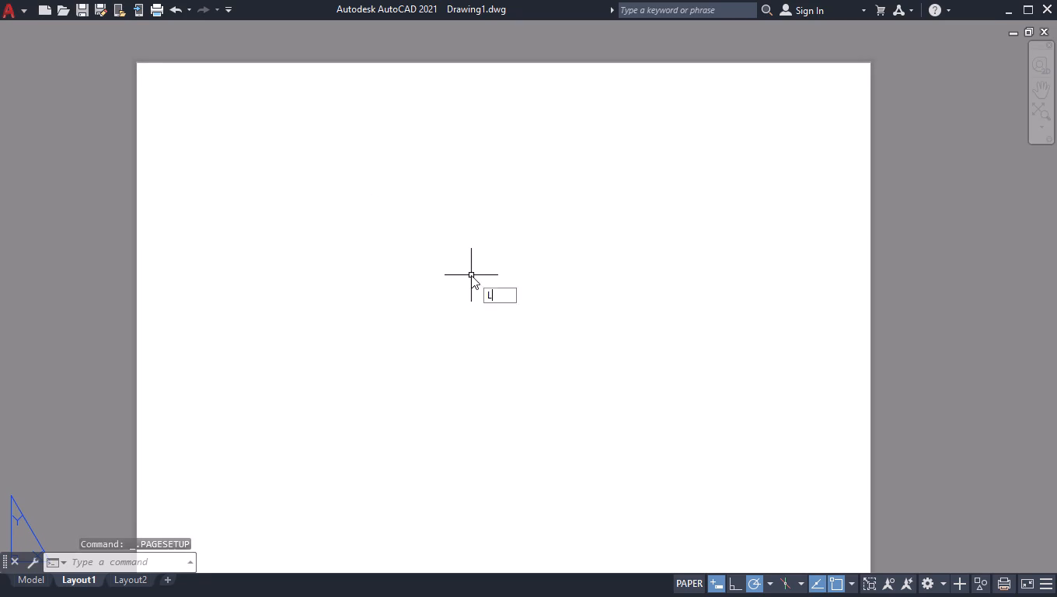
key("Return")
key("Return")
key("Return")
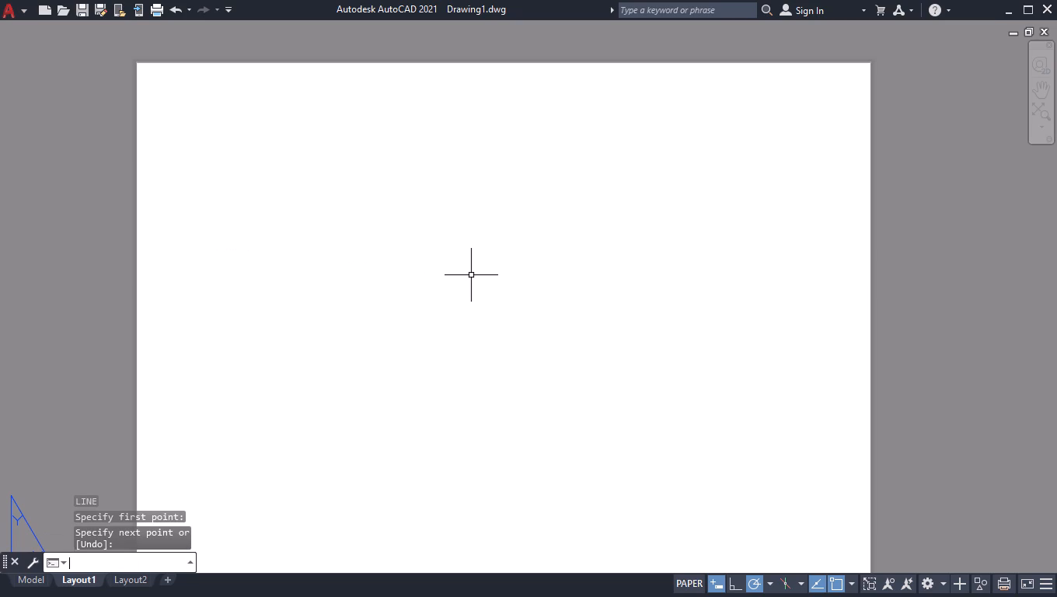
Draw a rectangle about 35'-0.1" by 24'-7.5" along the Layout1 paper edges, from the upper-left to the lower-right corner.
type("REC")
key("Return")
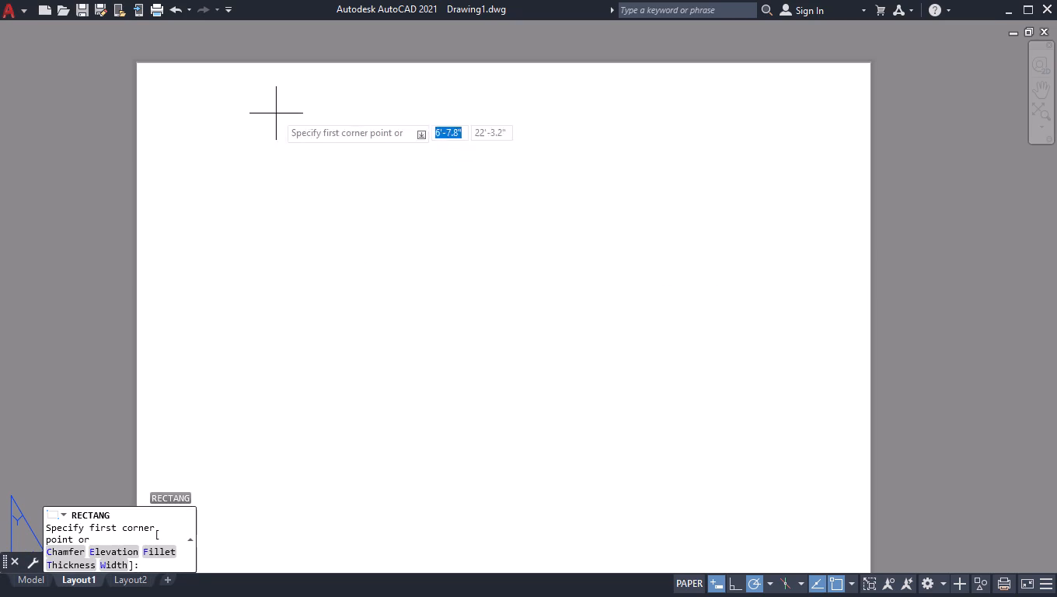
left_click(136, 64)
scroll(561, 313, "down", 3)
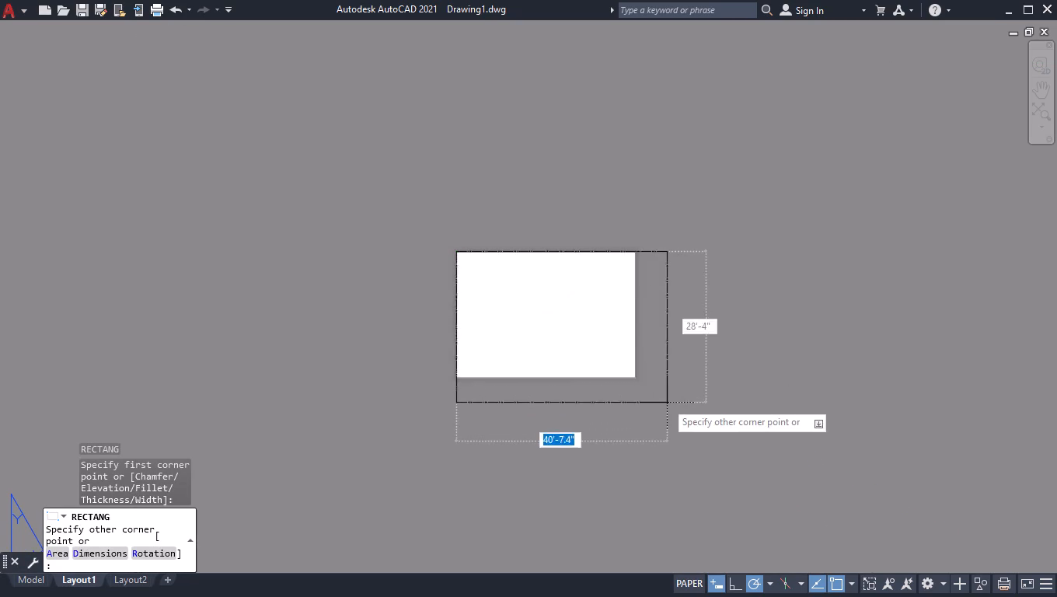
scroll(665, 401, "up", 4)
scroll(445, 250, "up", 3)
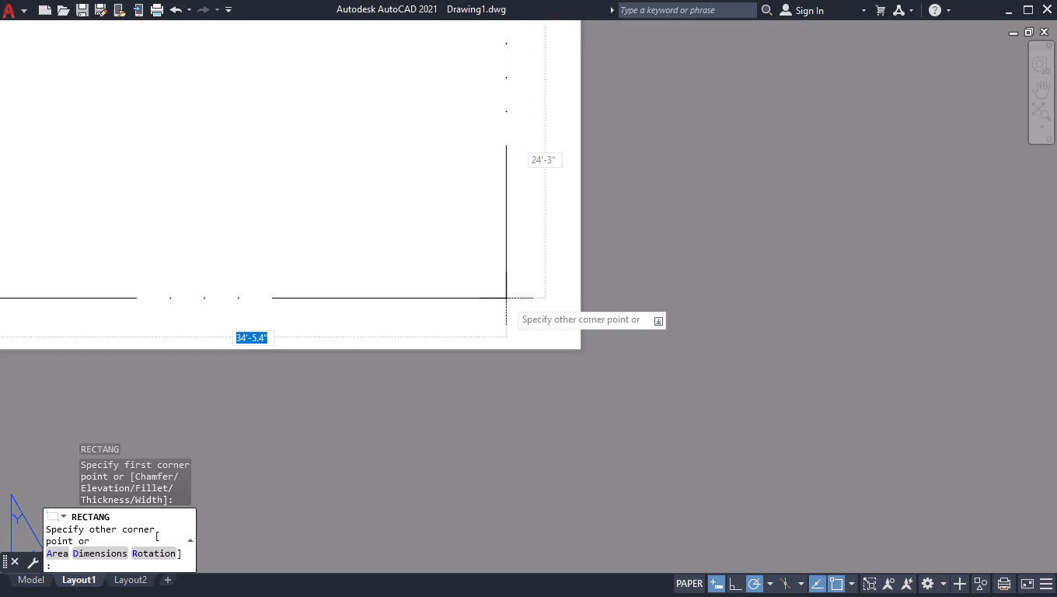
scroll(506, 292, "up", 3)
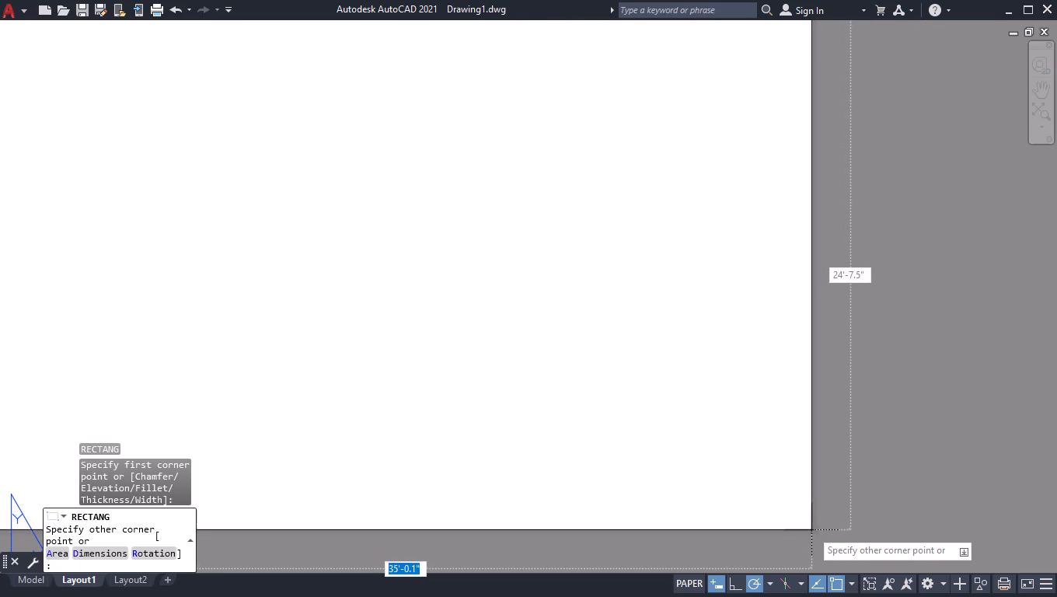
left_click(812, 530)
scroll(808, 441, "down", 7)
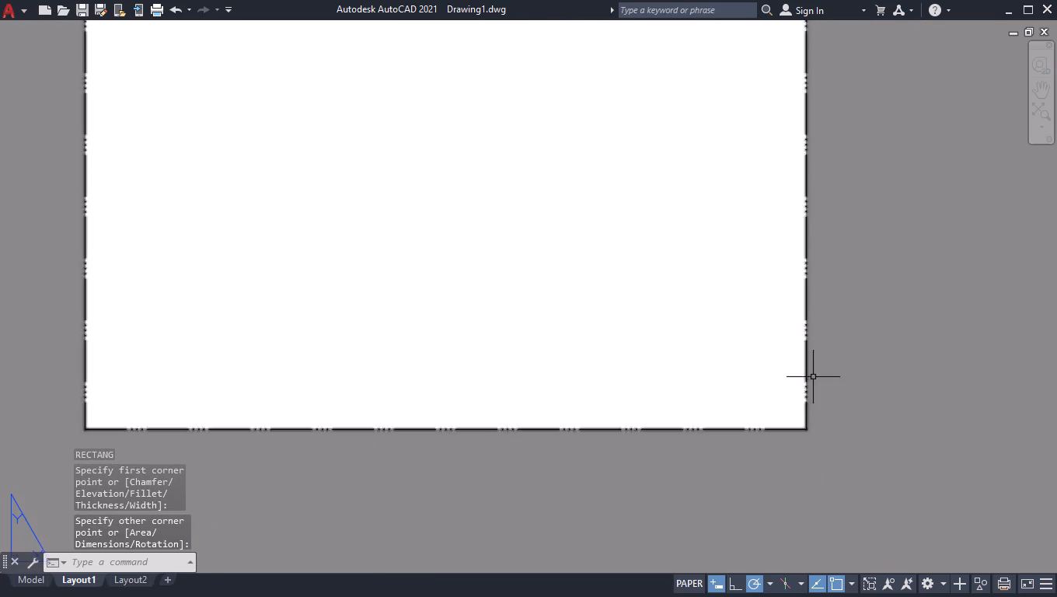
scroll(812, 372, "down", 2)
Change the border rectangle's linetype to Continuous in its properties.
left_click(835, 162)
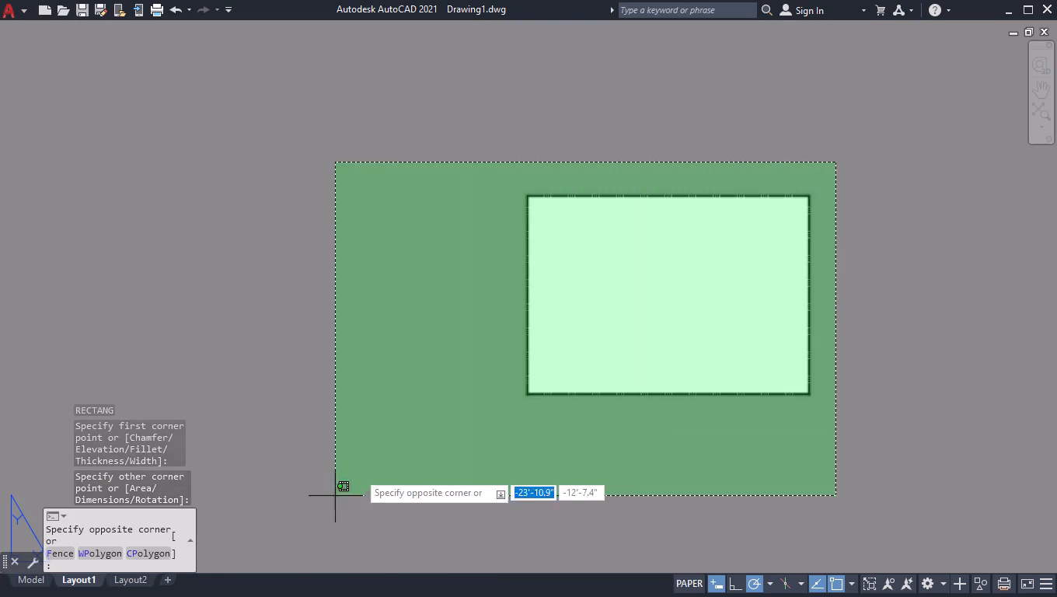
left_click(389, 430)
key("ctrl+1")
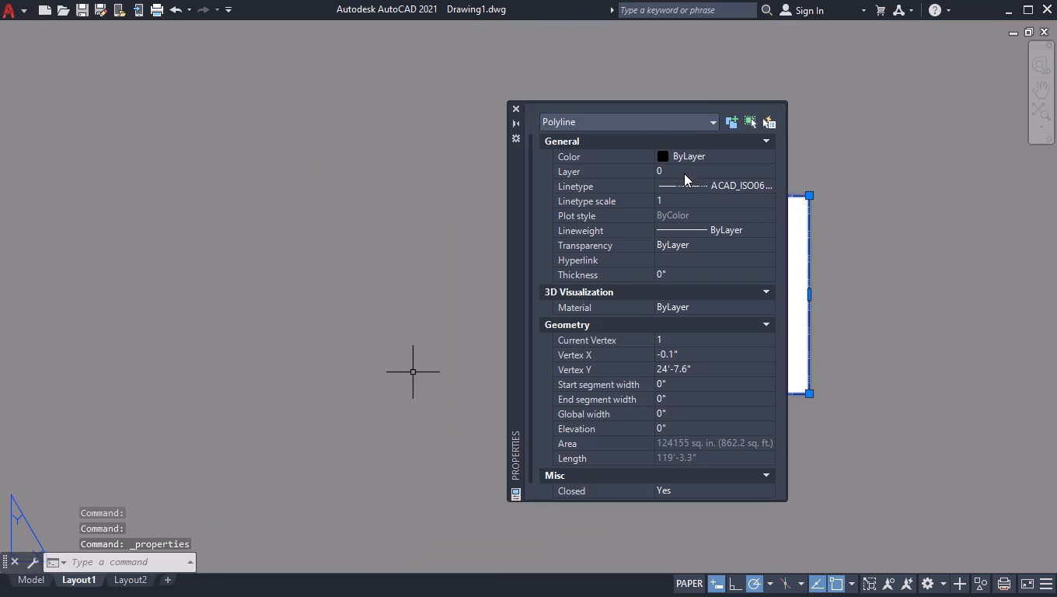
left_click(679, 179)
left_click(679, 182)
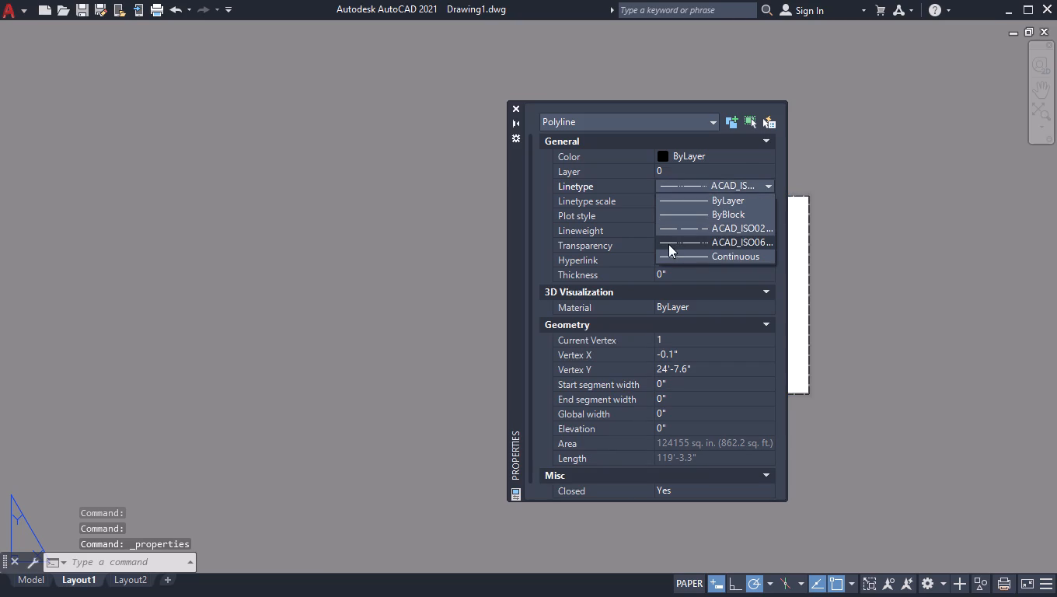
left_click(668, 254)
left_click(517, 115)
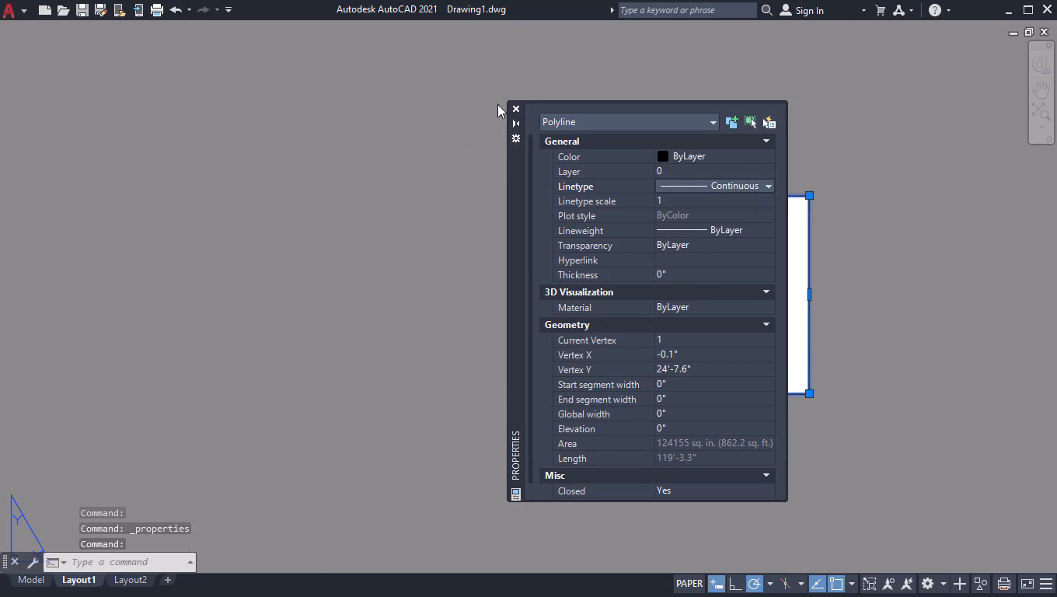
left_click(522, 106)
Measure the border rectangle's width and height.
type("MEAS")
key("Return")
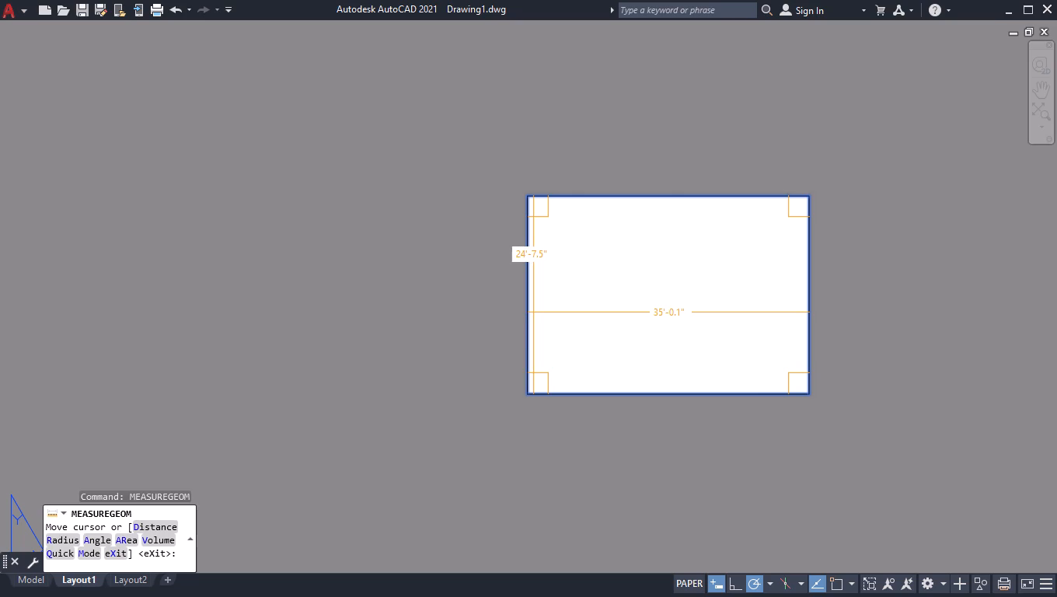
key("Return")
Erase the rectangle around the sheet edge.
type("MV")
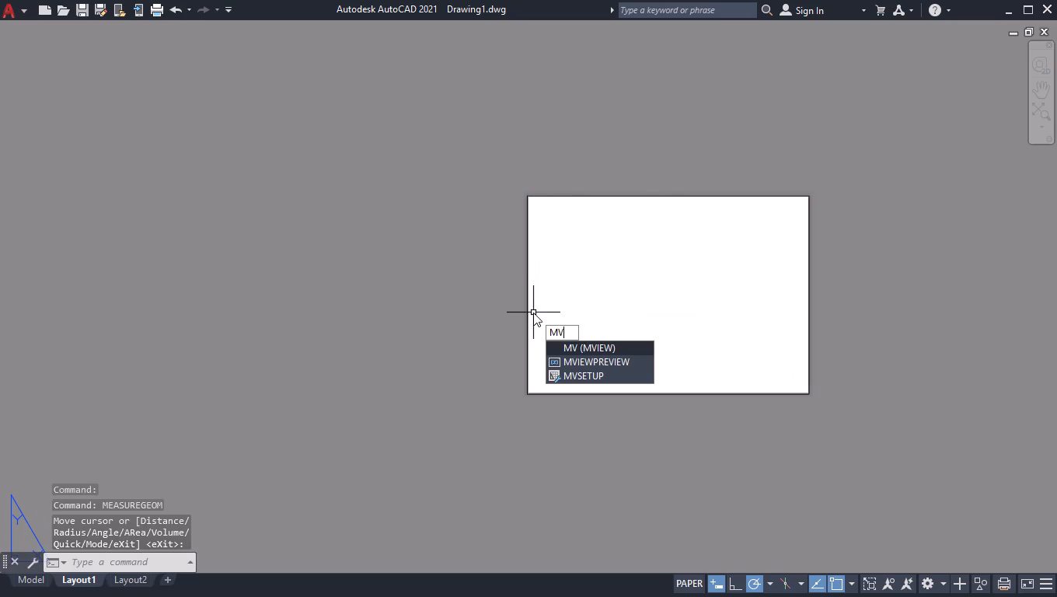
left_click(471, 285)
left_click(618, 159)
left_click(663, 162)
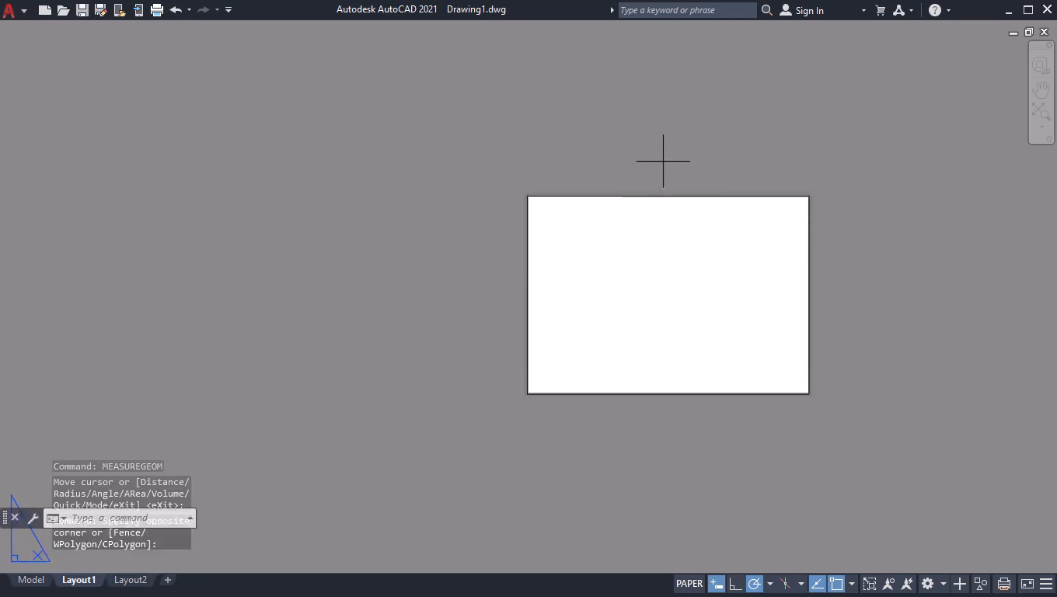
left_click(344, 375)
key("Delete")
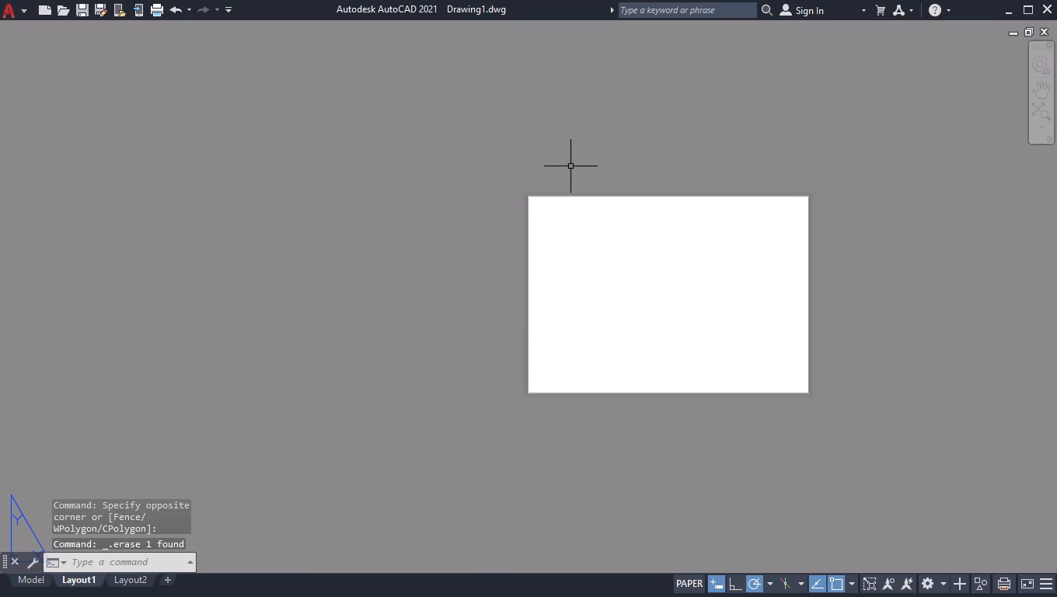
Create a Layout1 viewport with MVIEW from corner 0,0 to opposite corner 35'0.1",24'7.5".
type("MV")
key("Return")
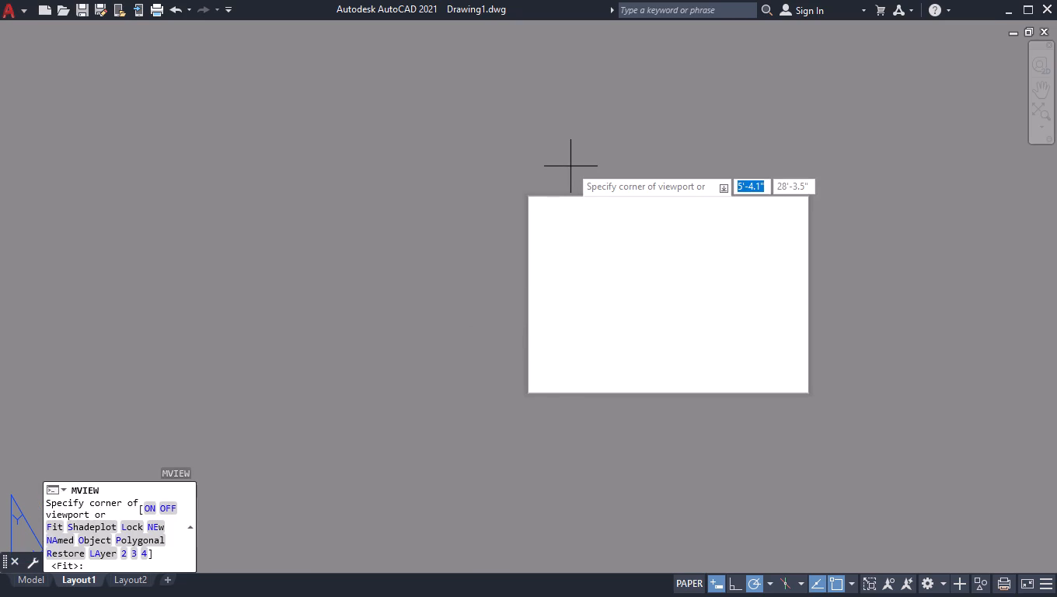
type("0,0")
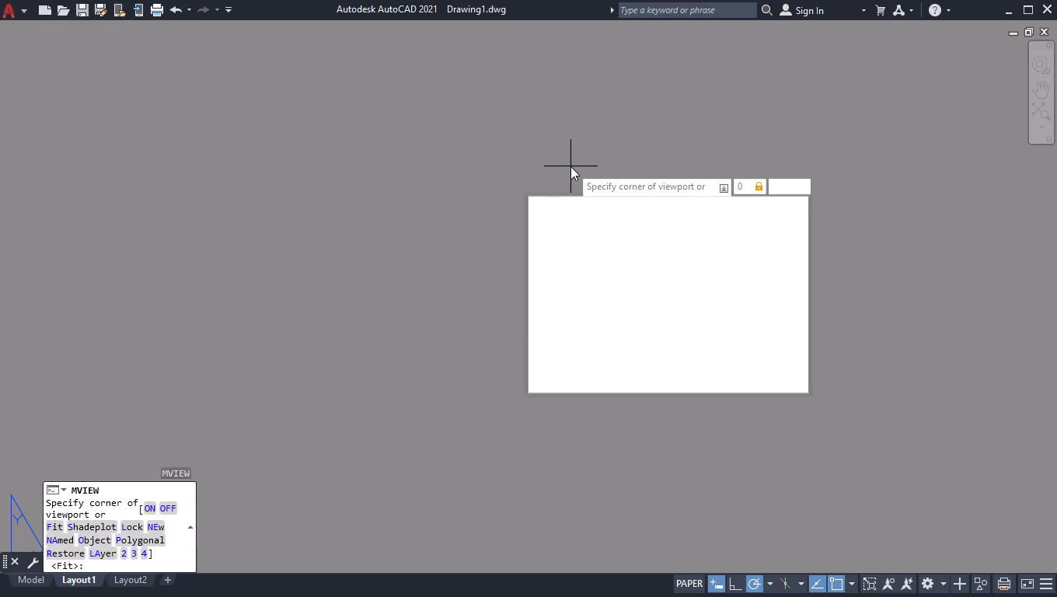
key("Return")
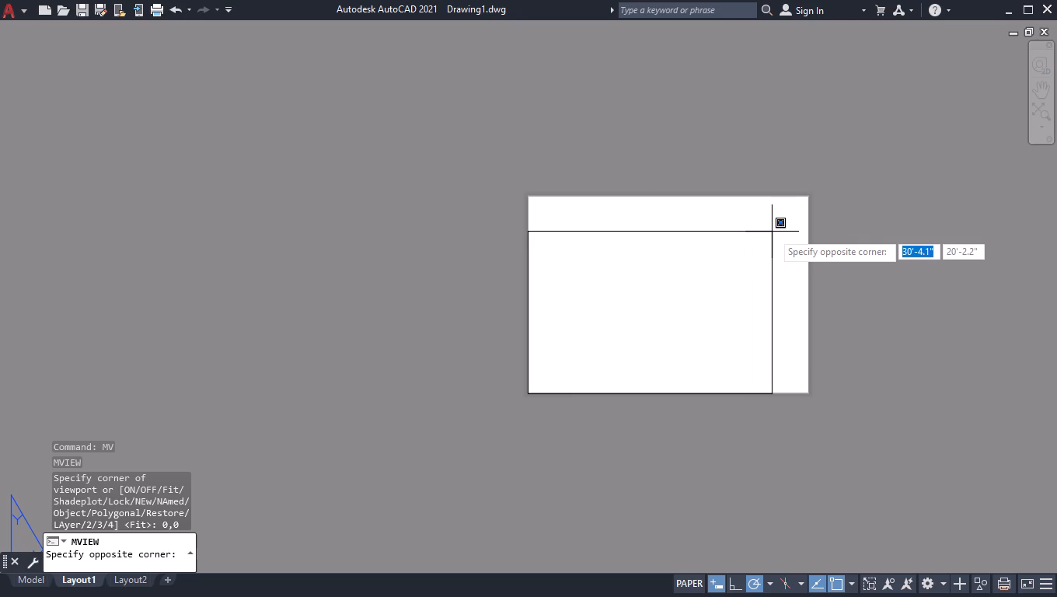
type("35")
type("'0.1\"")
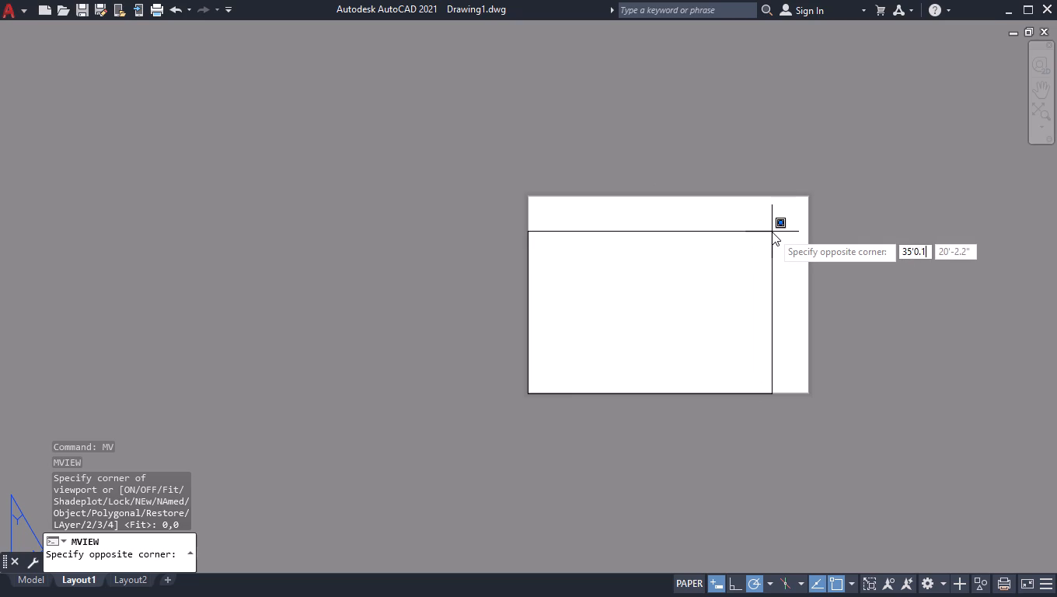
key("comma")
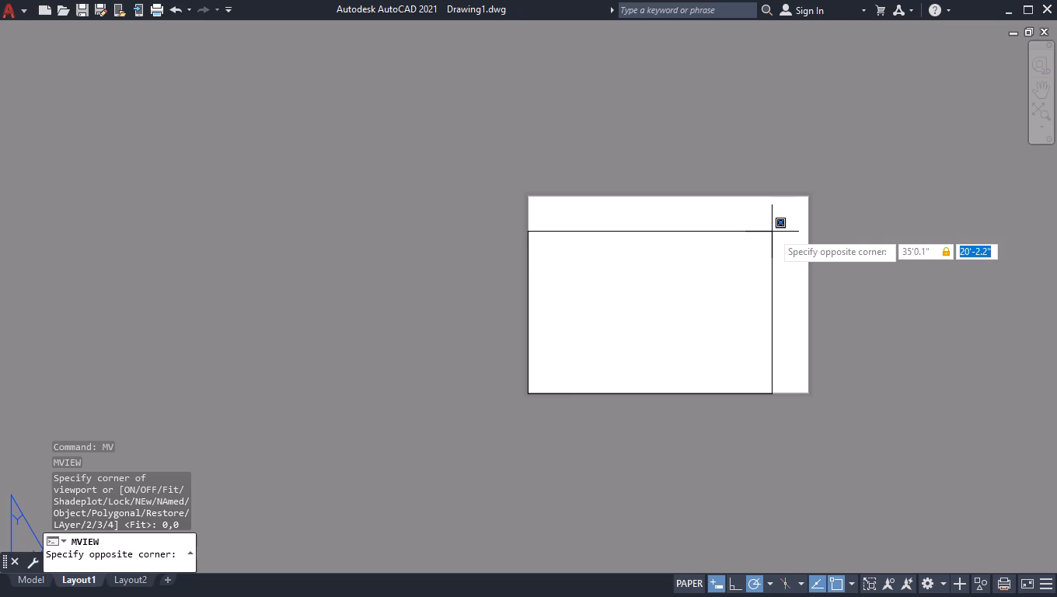
type("24'7.5\"")
key("Return")
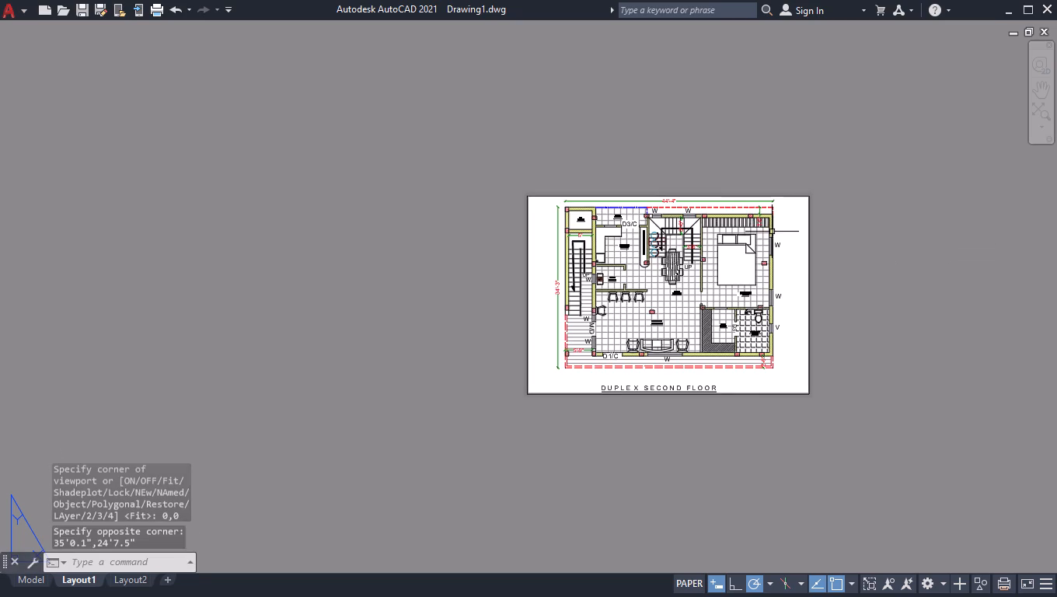
scroll(738, 372, "up", 1)
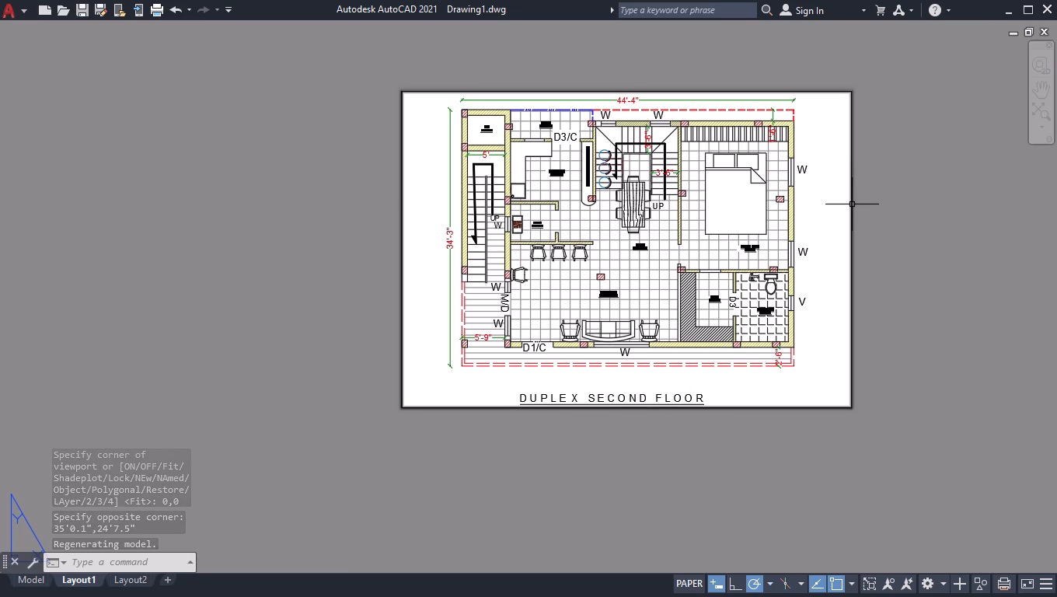
Turn off Clean Screen mode to restore the full interface.
key("ctrl+0")
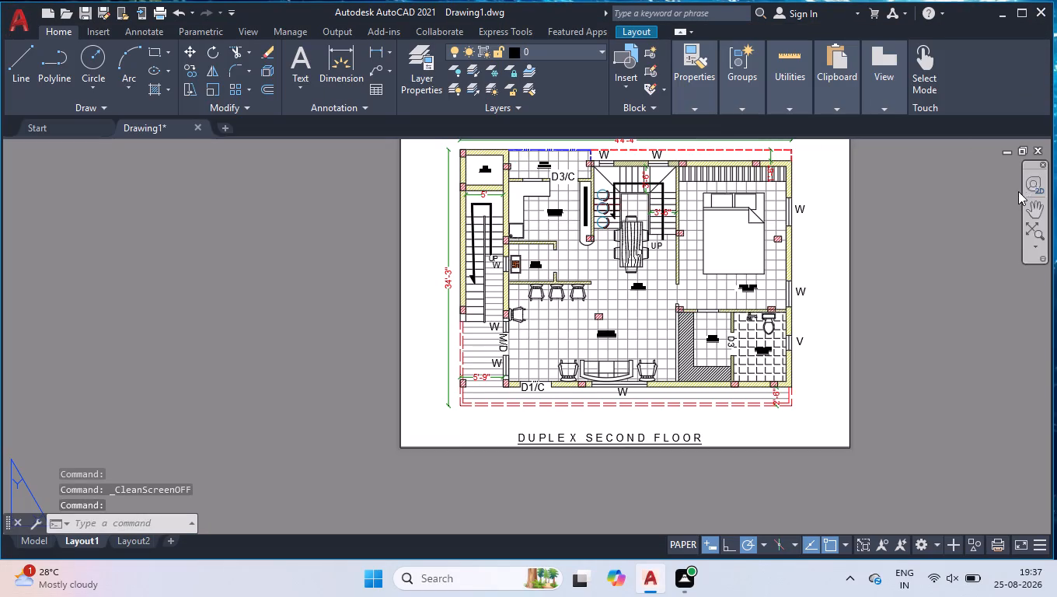
scroll(766, 291, "down", 1)
scroll(834, 231, "up", 1)
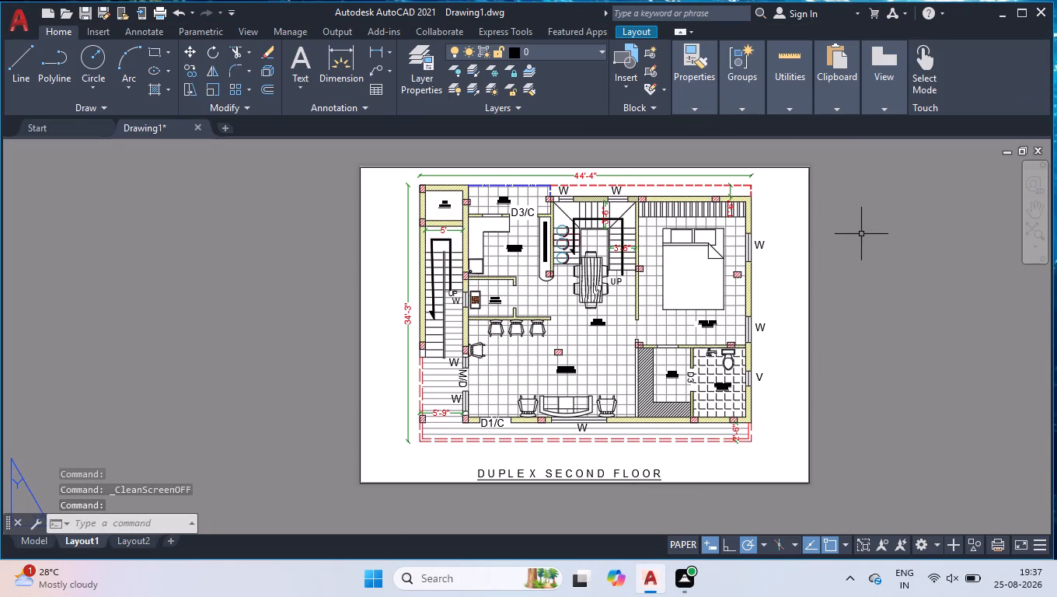
View Layout2 for comparison and return to Layout1.
left_click(143, 537)
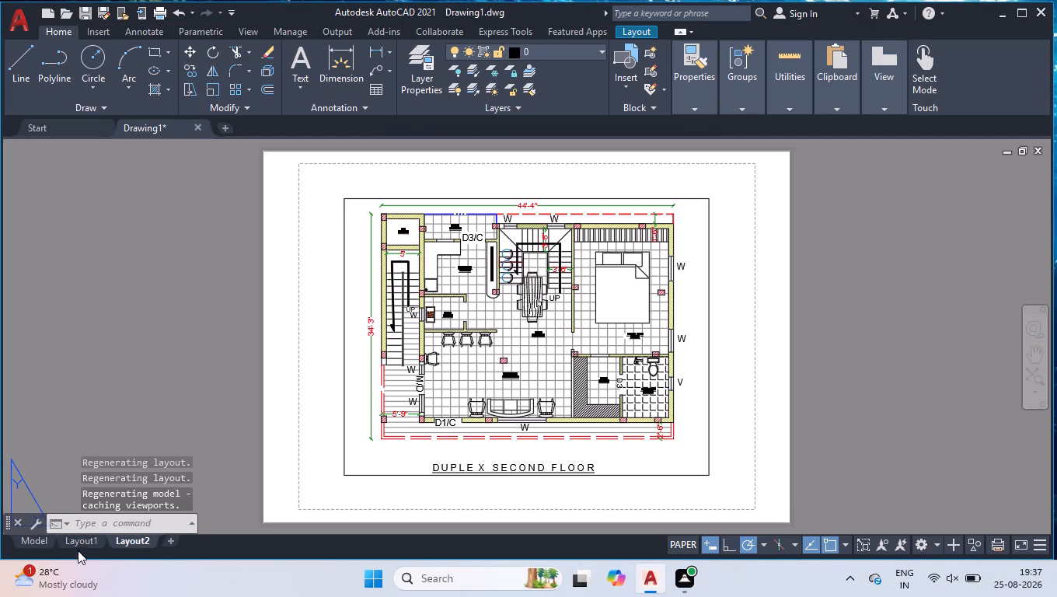
left_click(77, 543)
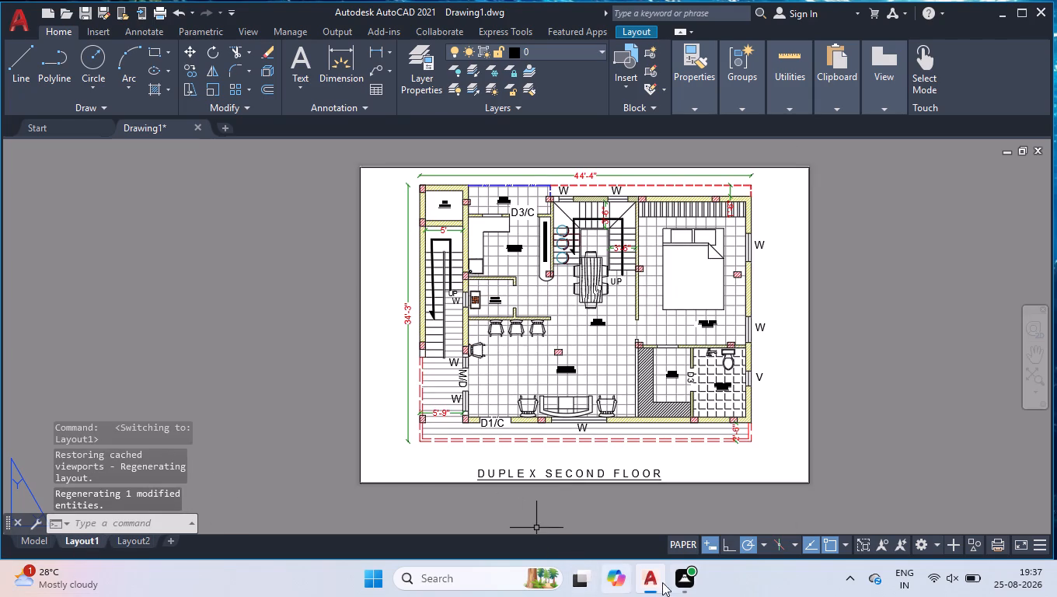
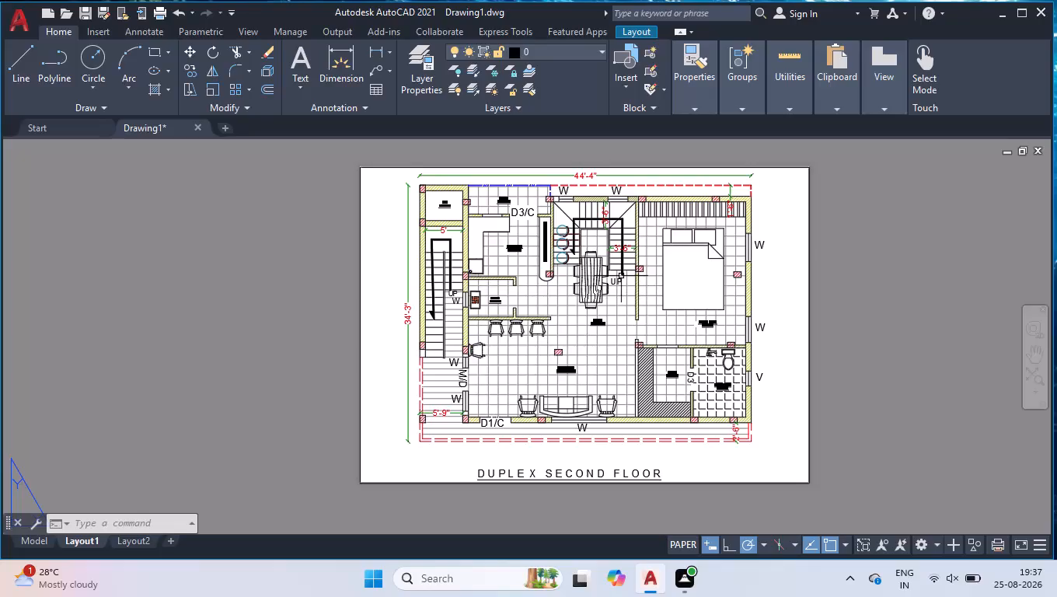
Export the current layout, Layout1, as a PDF file named DUP on the Desktop.
left_click(19, 23)
left_click(58, 281)
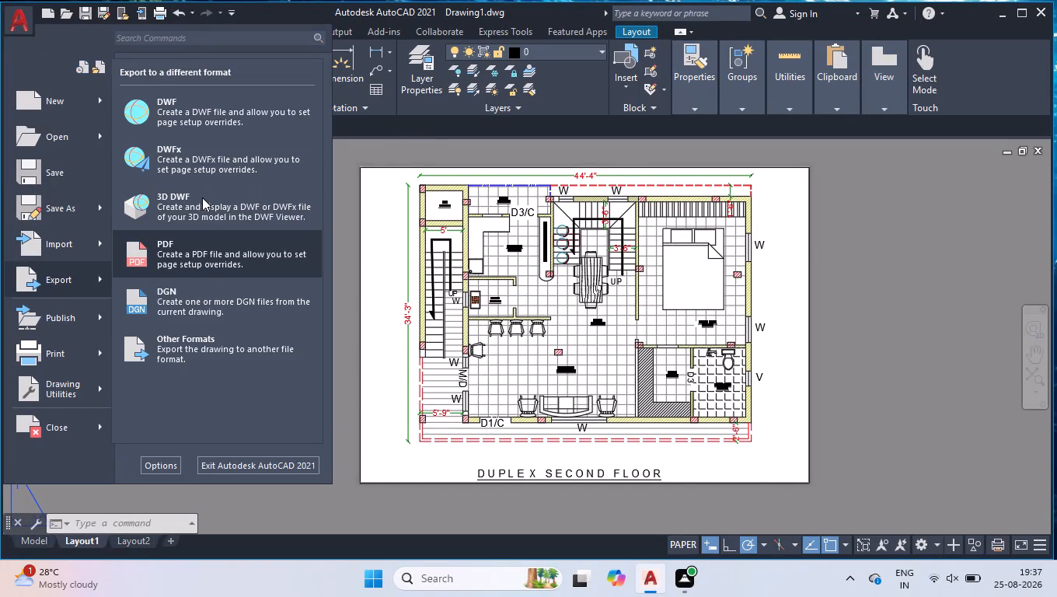
left_click(185, 247)
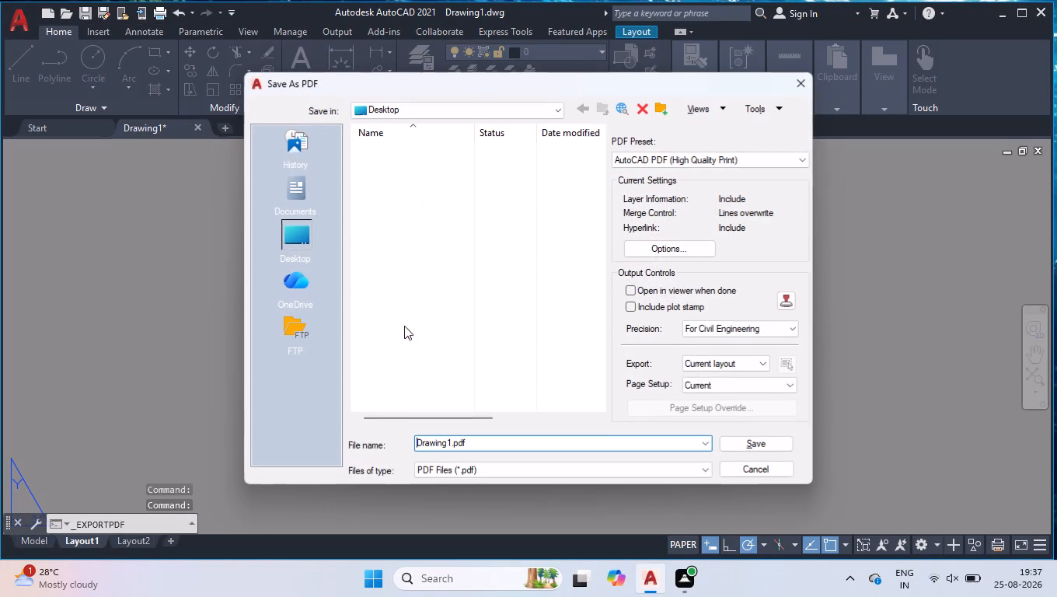
key("ctrl+a")
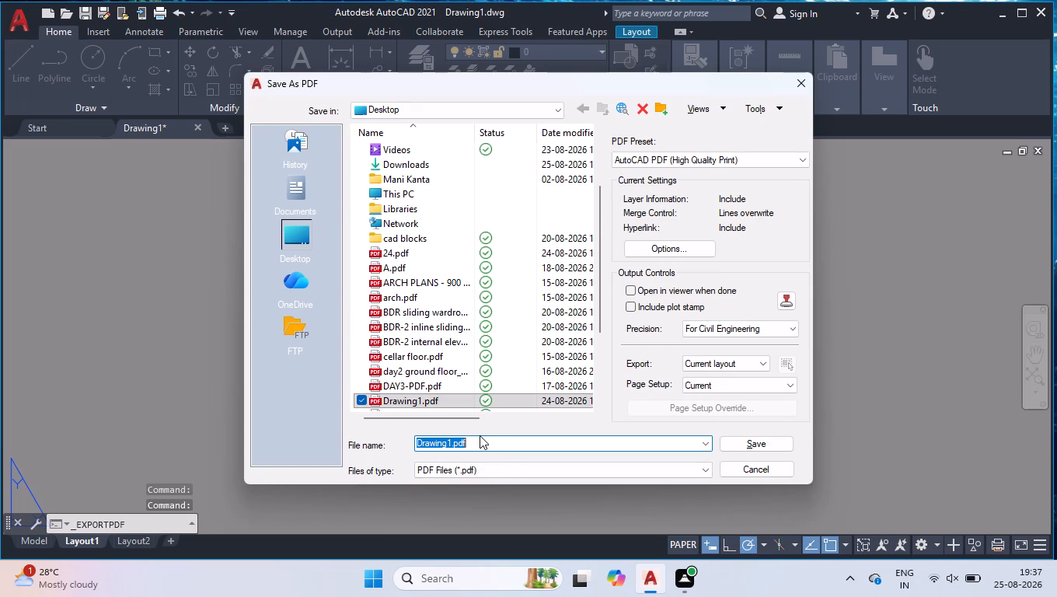
type("DUP")
key("Return")
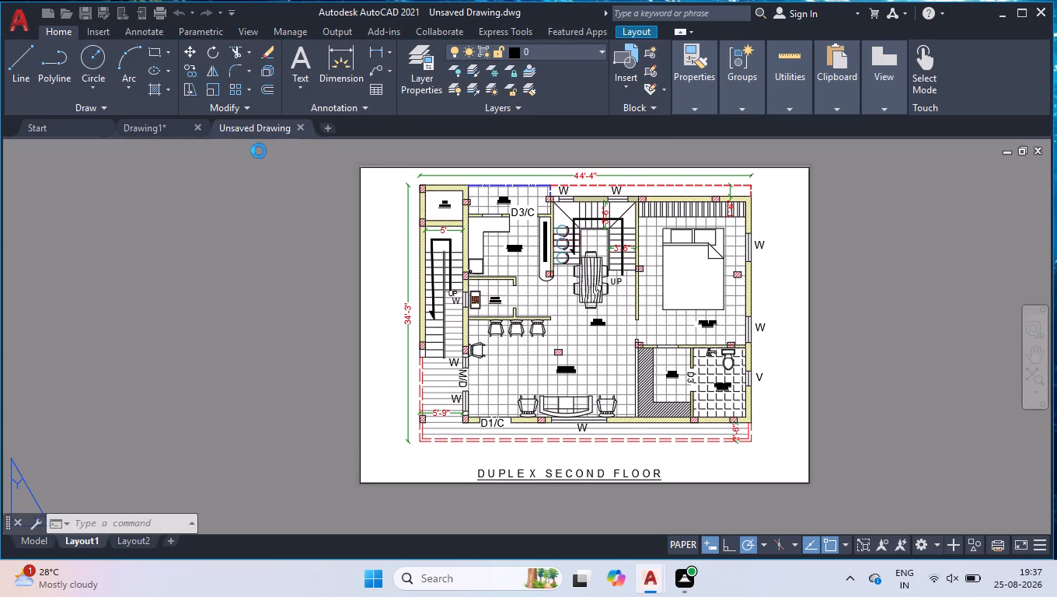
Return to model space and quit the program, saving the drawing's changes as DUP25 in the Documents folder.
left_click(146, 131)
left_click(33, 545)
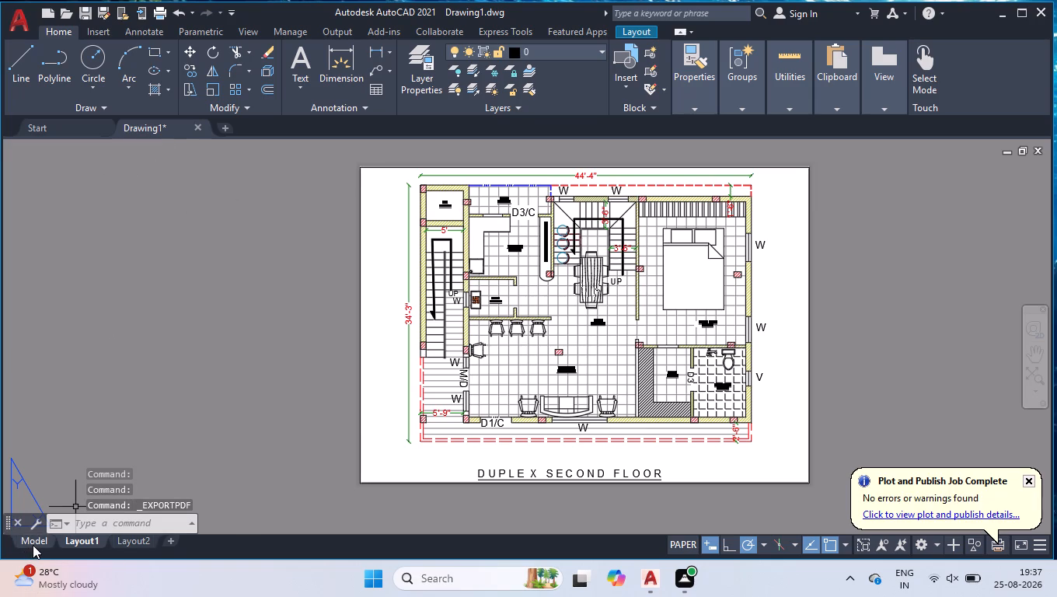
key("ctrl+q")
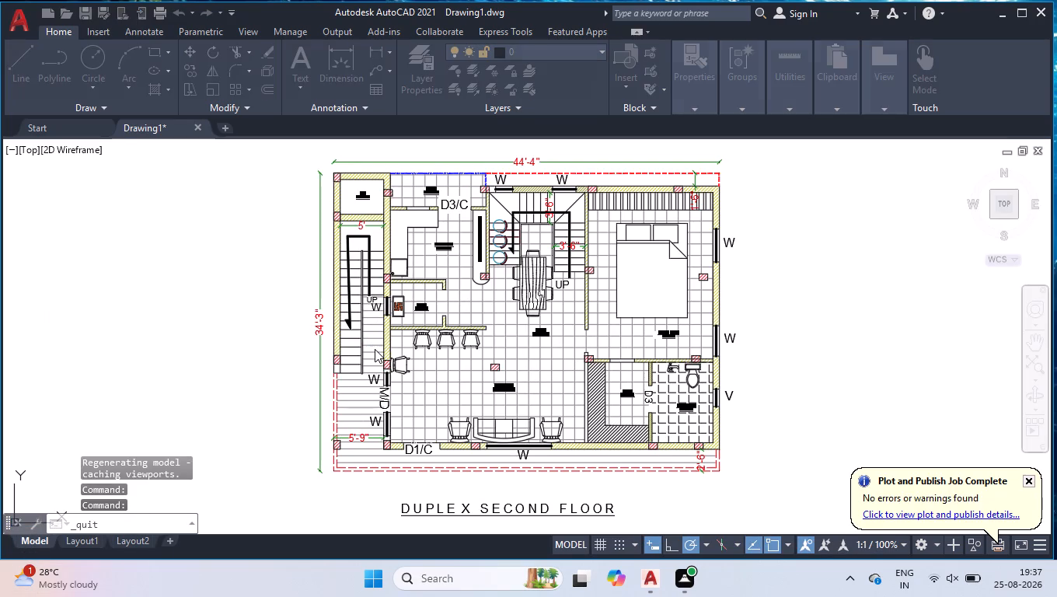
key("Return")
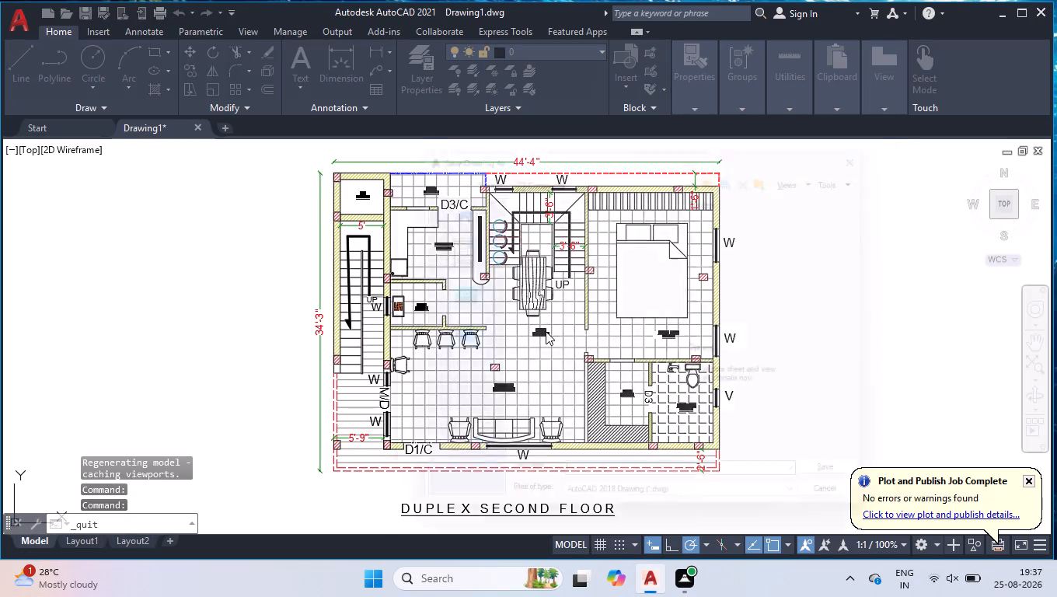
type("DUP")
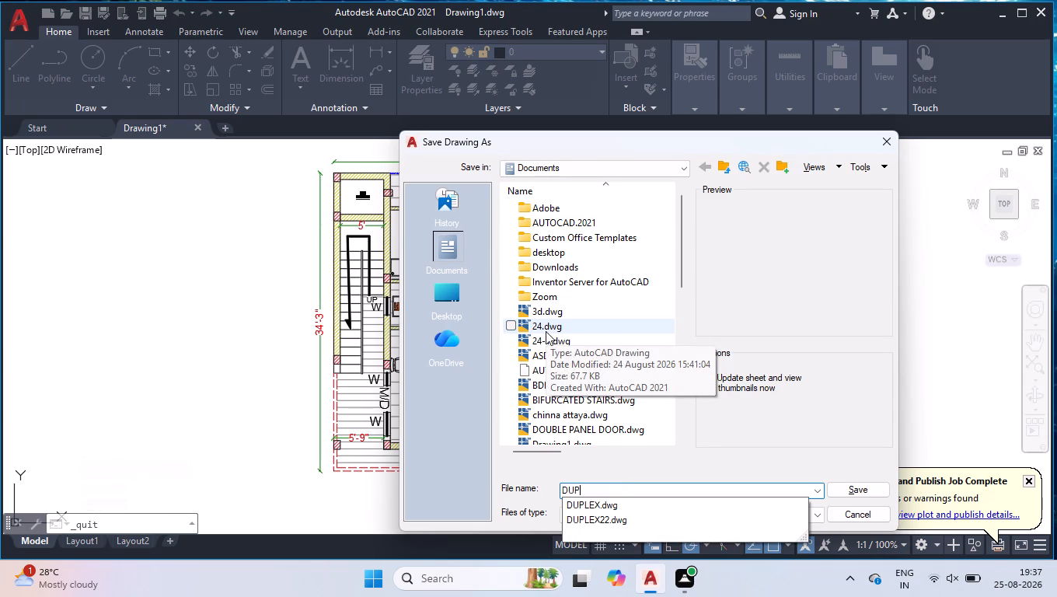
type("25")
key("Return")
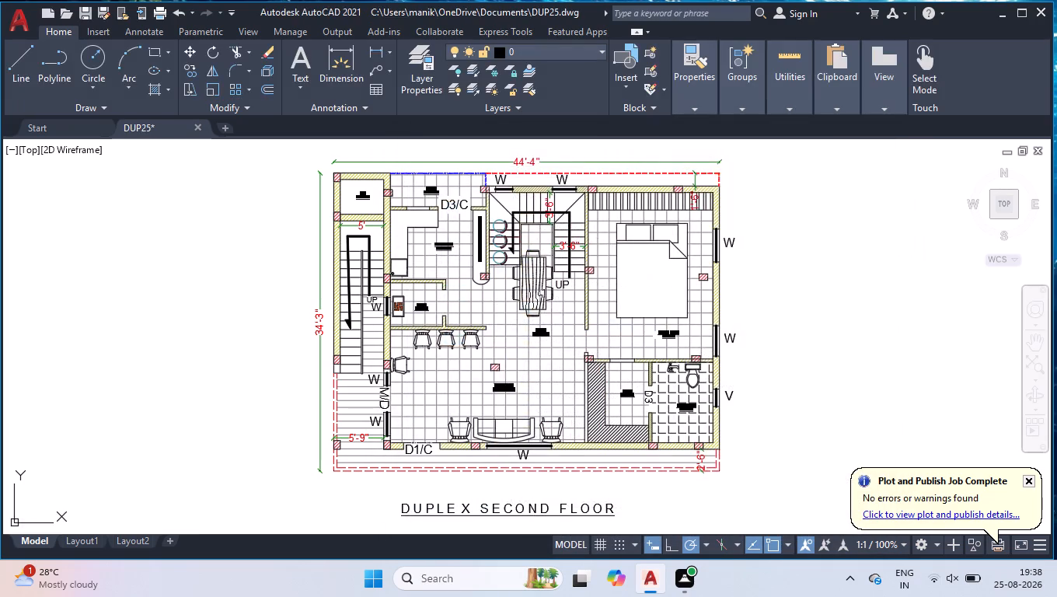
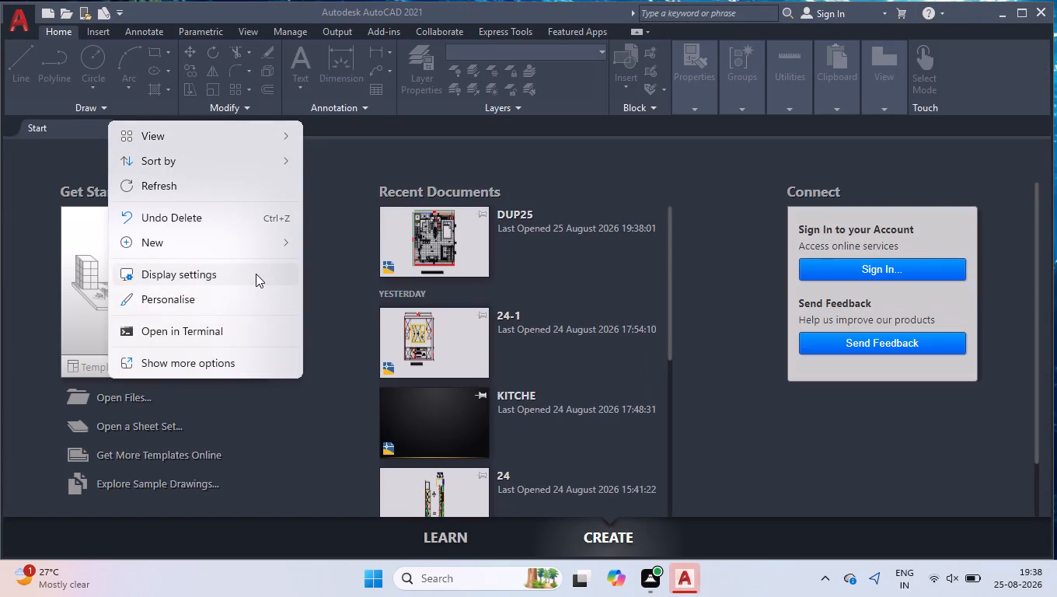
Reopen the saved DUP25 drawing from the recent documents.
left_click(532, 229)
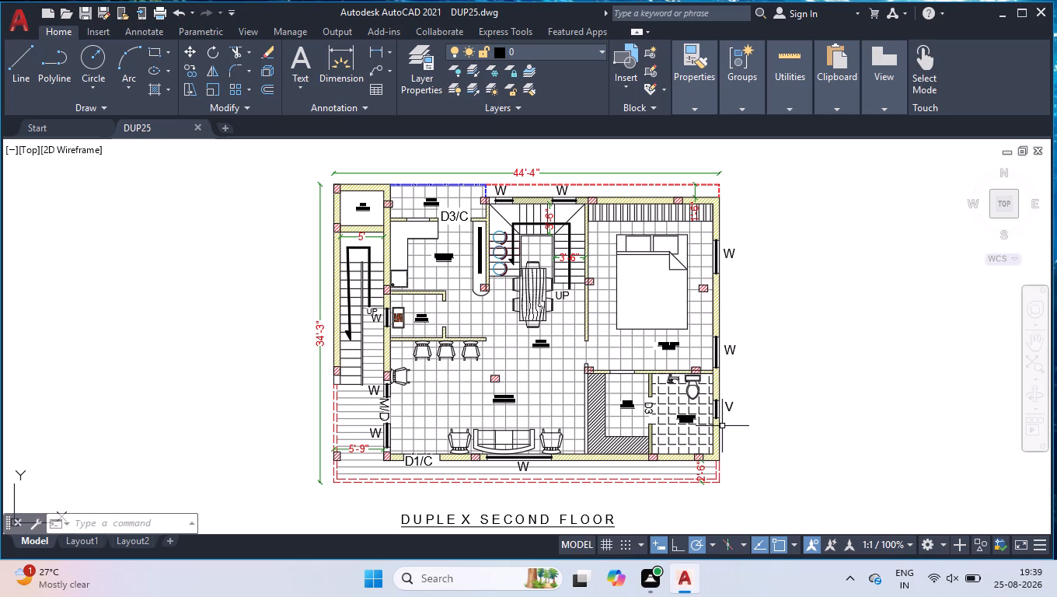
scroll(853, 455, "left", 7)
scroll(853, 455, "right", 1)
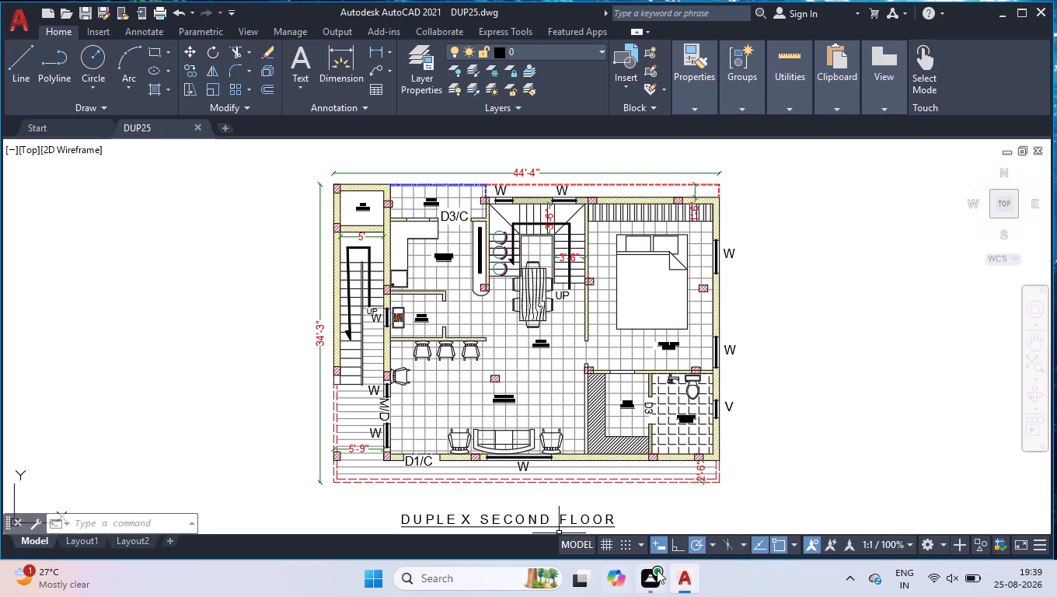
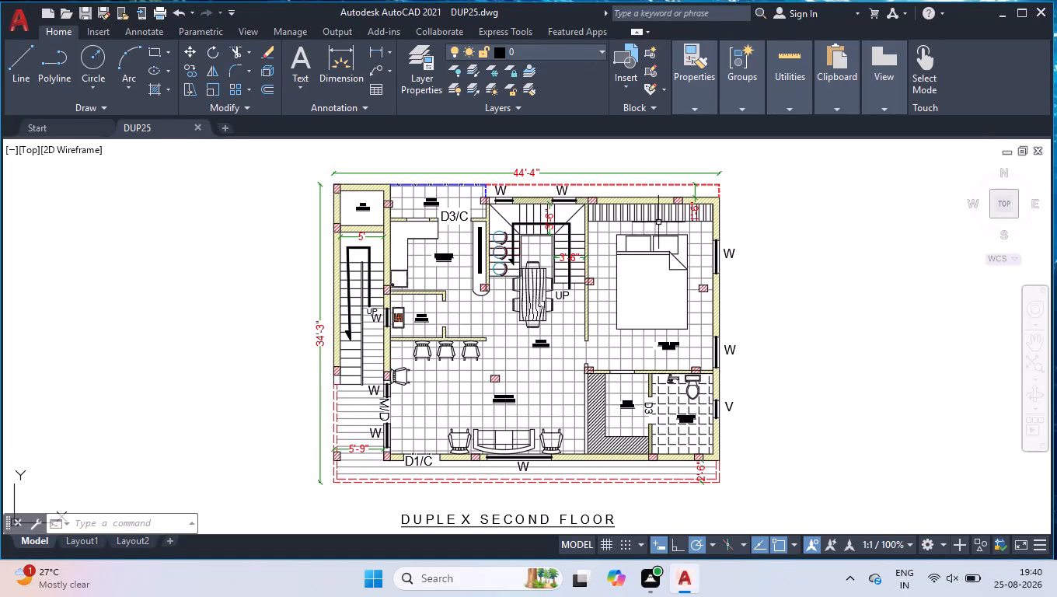
Examine the plan's north-east corner and the end tick of the overall 44'-4" dimension up close, and check the whole plan.
scroll(716, 169, "up", 5)
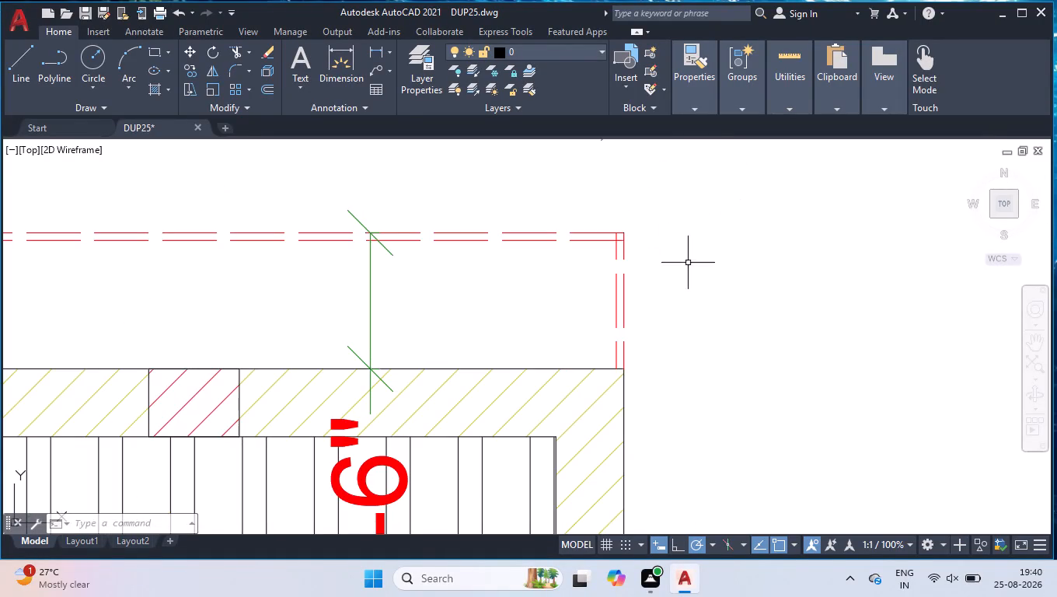
scroll(688, 283, "down", 2)
scroll(676, 225, "up", 6)
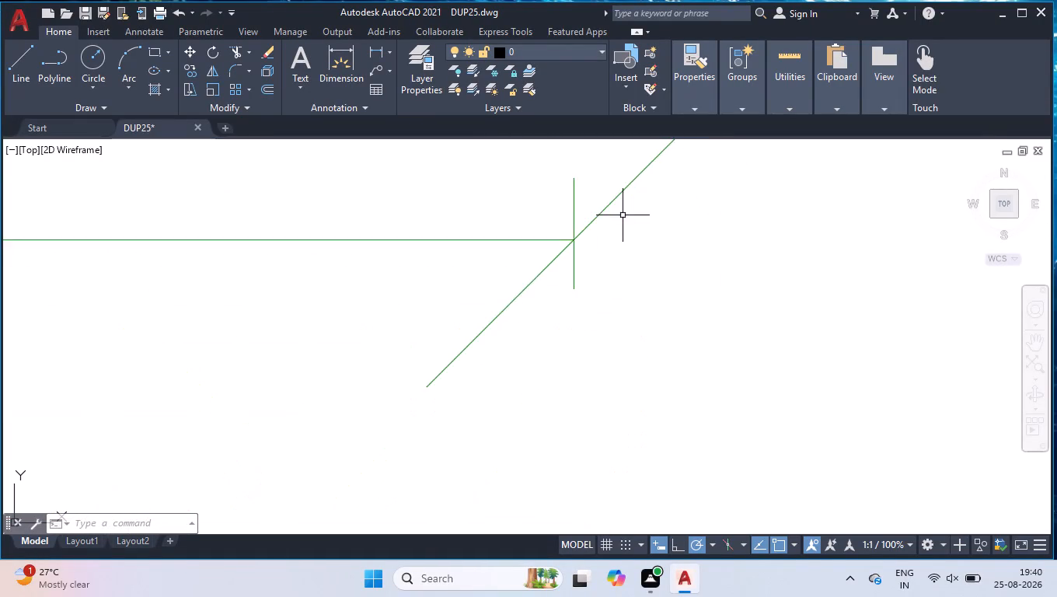
scroll(581, 208, "up", 1)
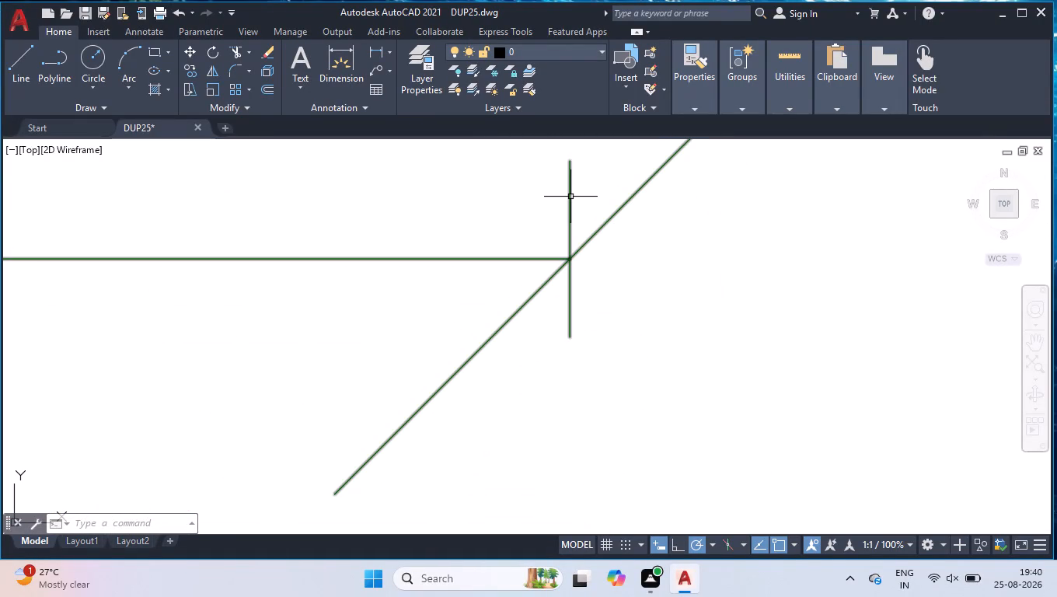
scroll(560, 331, "down", 9)
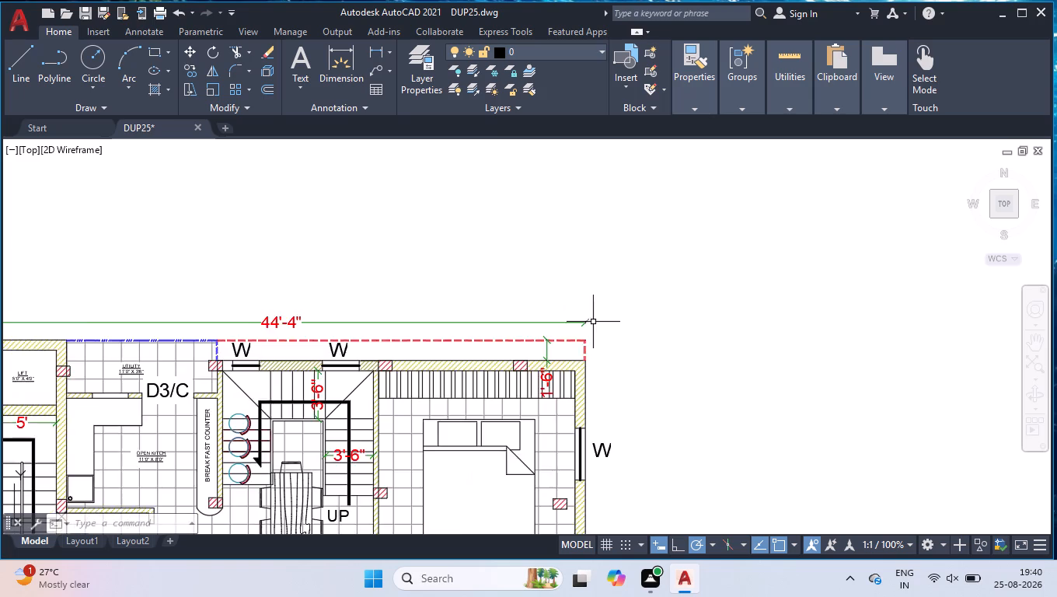
scroll(650, 326, "down", 2)
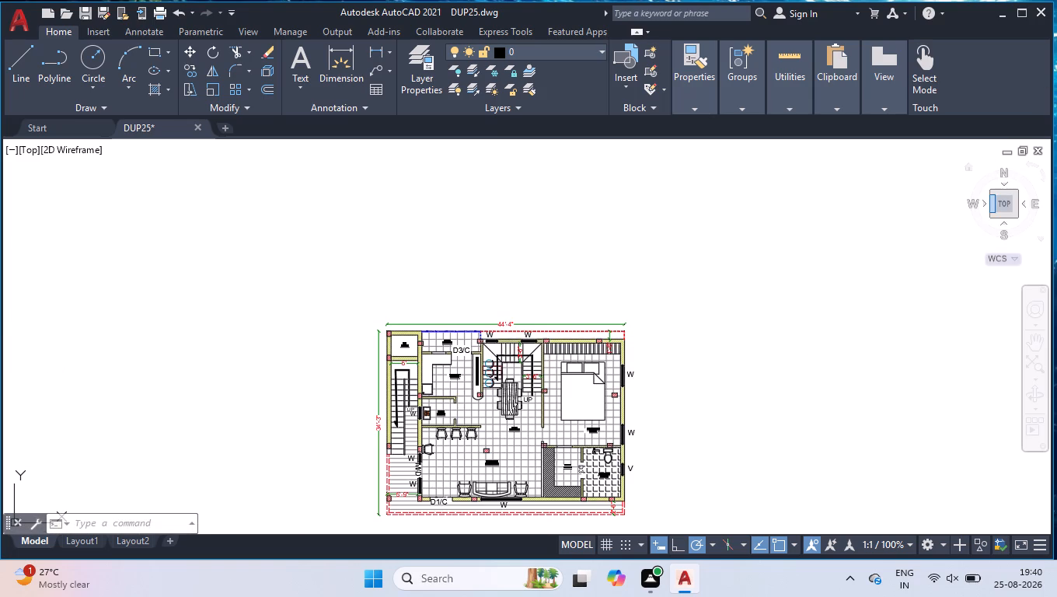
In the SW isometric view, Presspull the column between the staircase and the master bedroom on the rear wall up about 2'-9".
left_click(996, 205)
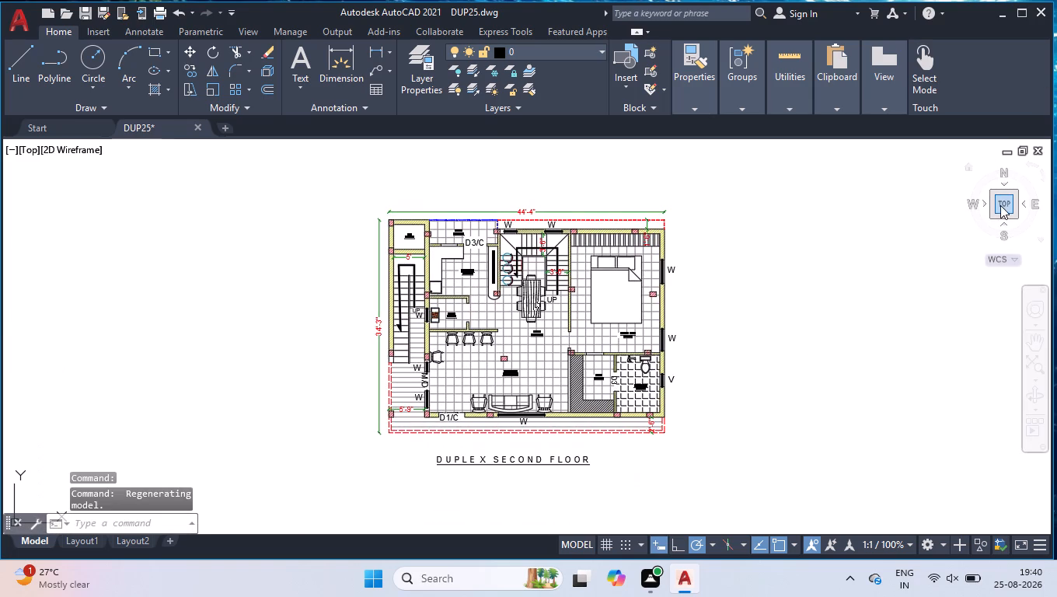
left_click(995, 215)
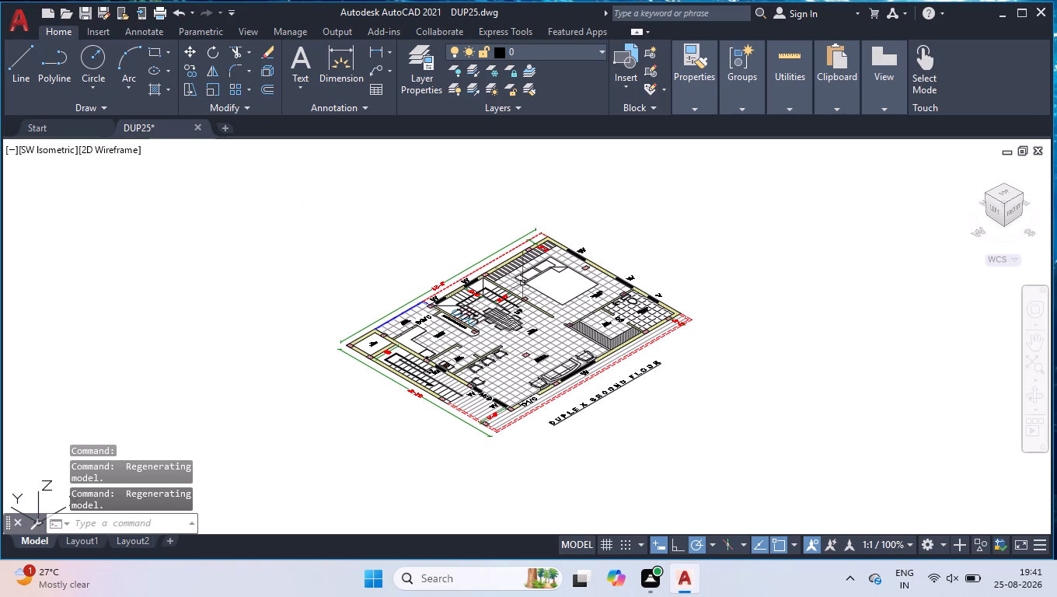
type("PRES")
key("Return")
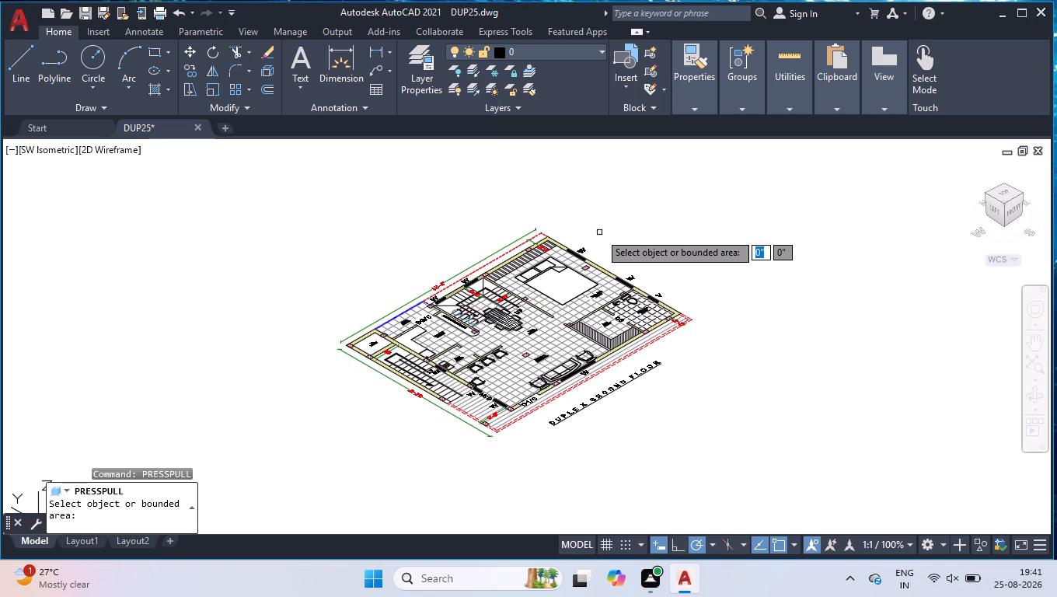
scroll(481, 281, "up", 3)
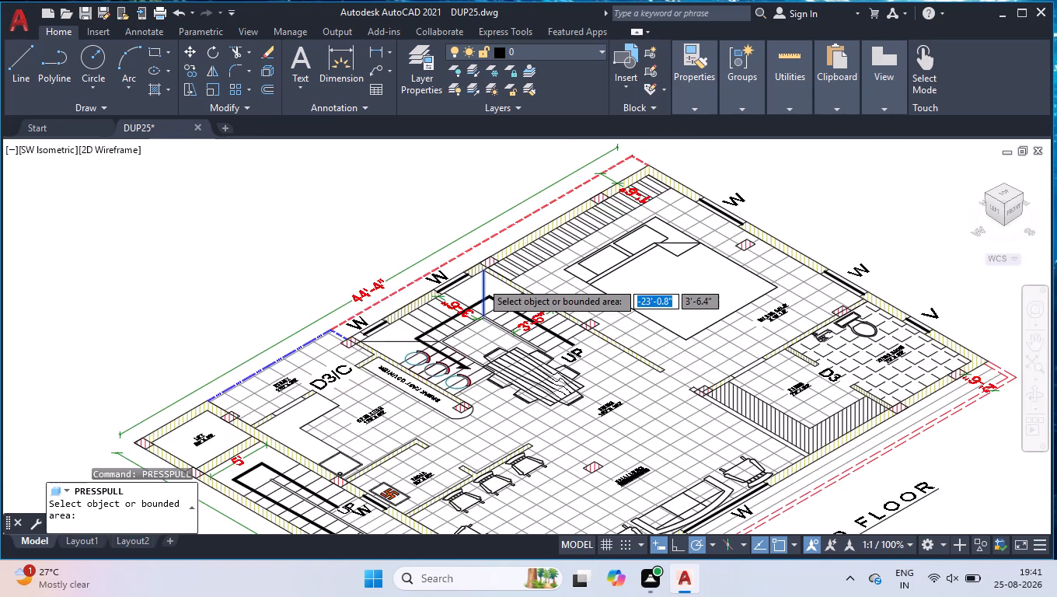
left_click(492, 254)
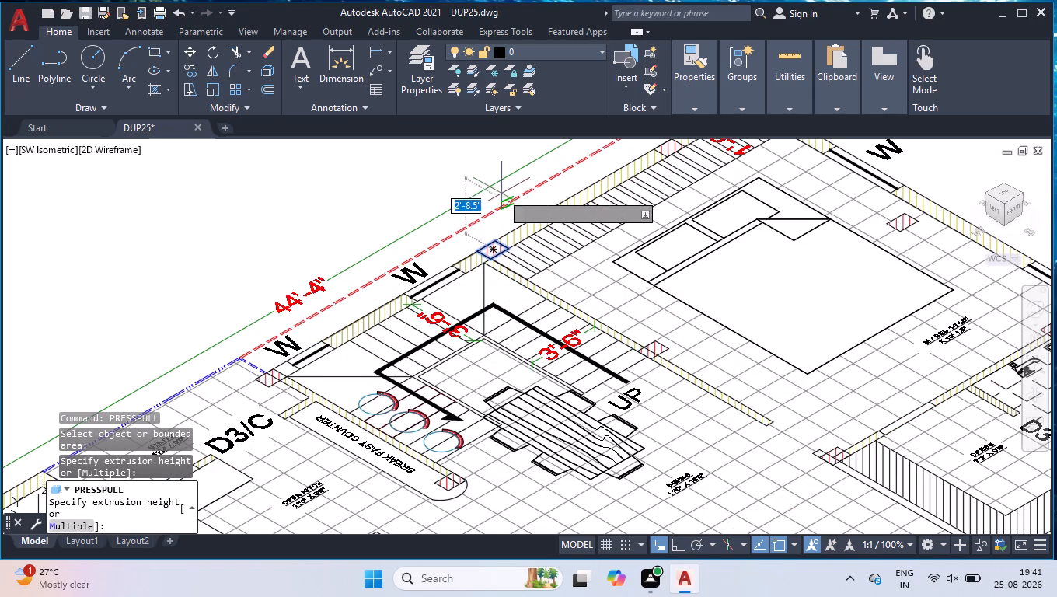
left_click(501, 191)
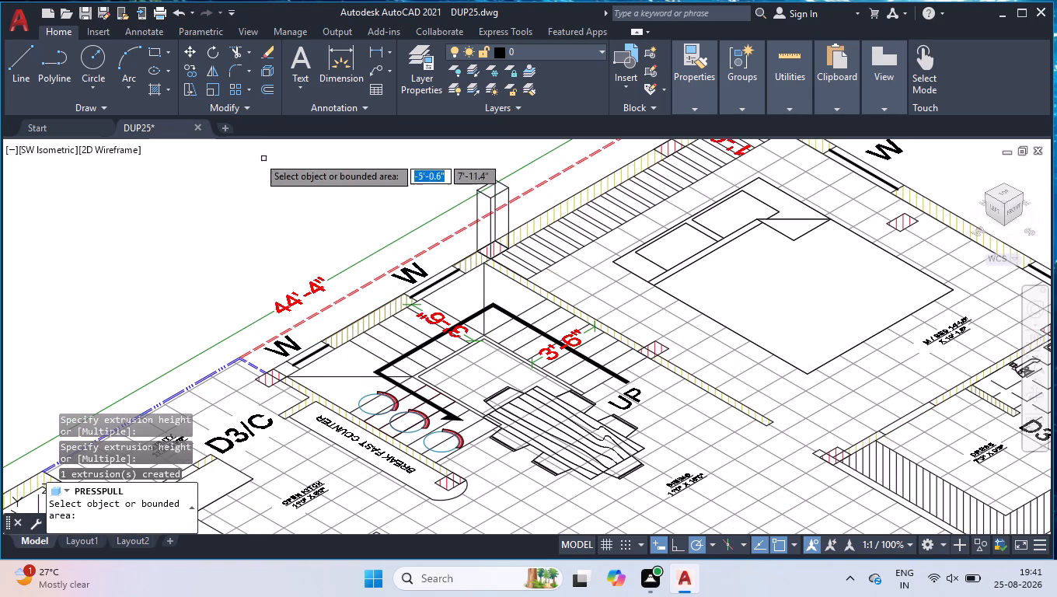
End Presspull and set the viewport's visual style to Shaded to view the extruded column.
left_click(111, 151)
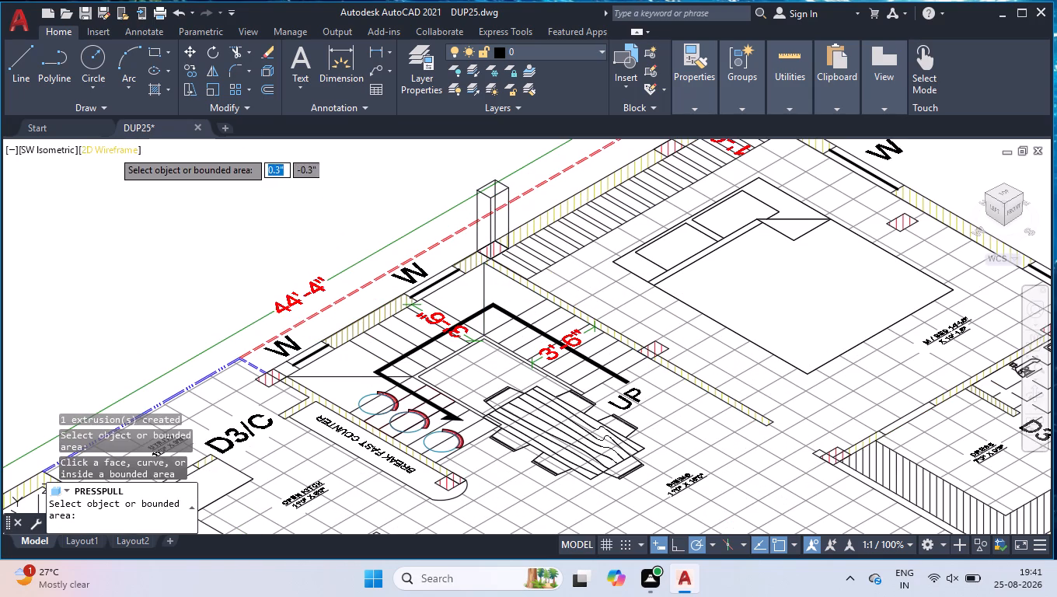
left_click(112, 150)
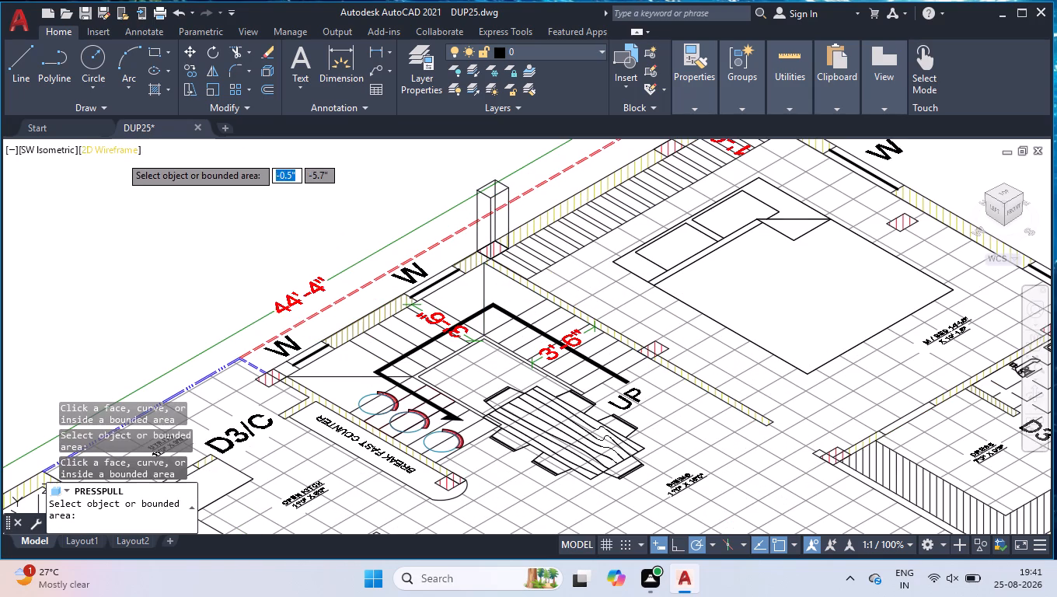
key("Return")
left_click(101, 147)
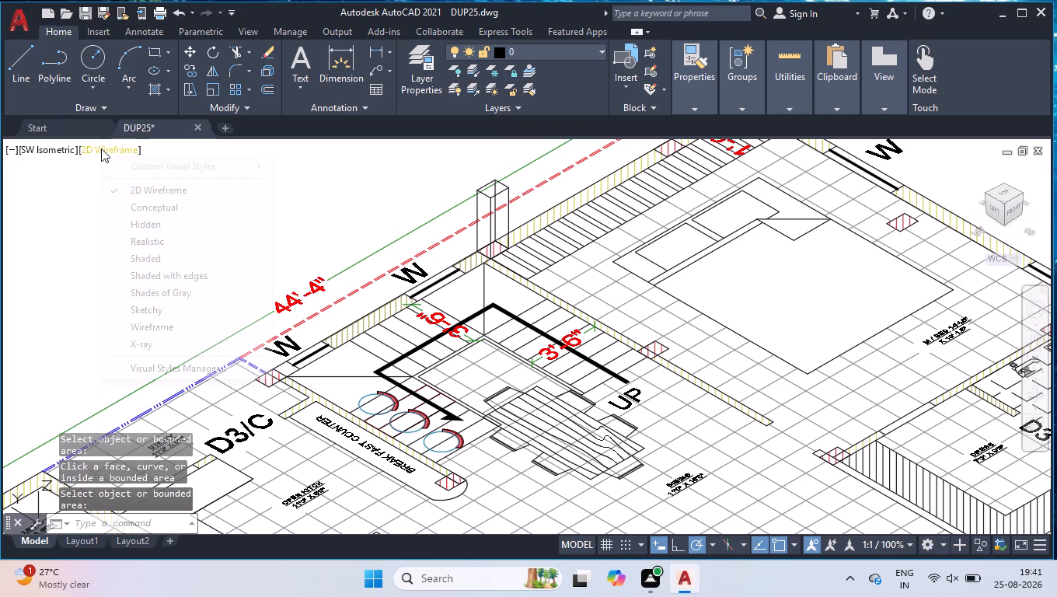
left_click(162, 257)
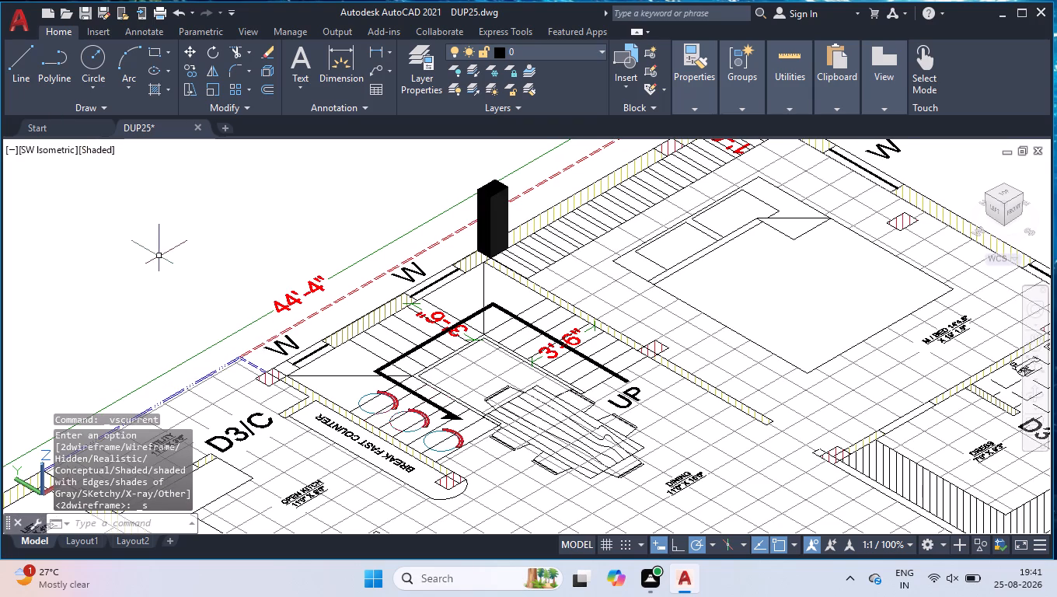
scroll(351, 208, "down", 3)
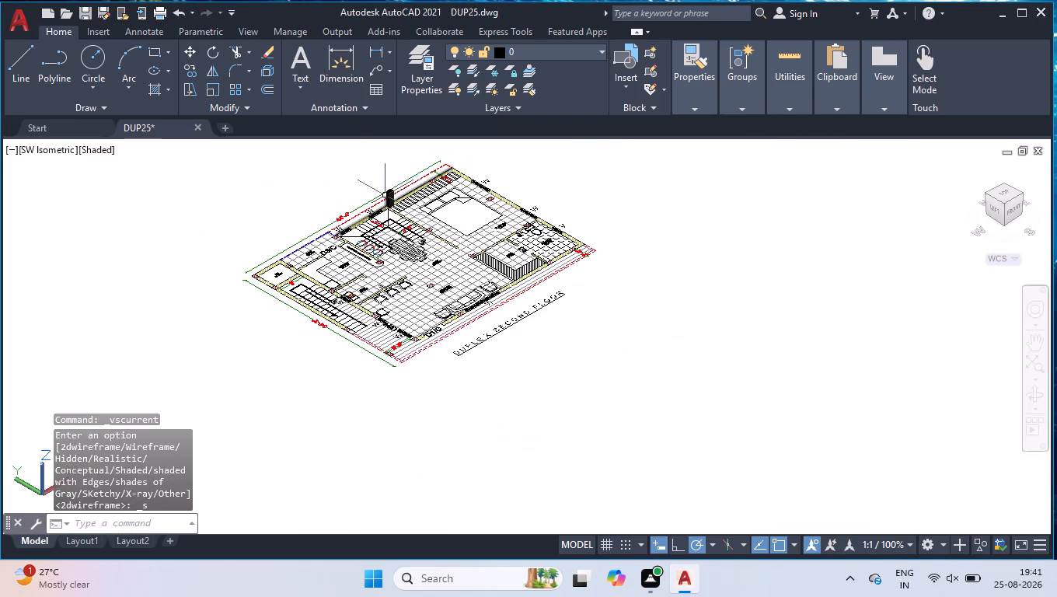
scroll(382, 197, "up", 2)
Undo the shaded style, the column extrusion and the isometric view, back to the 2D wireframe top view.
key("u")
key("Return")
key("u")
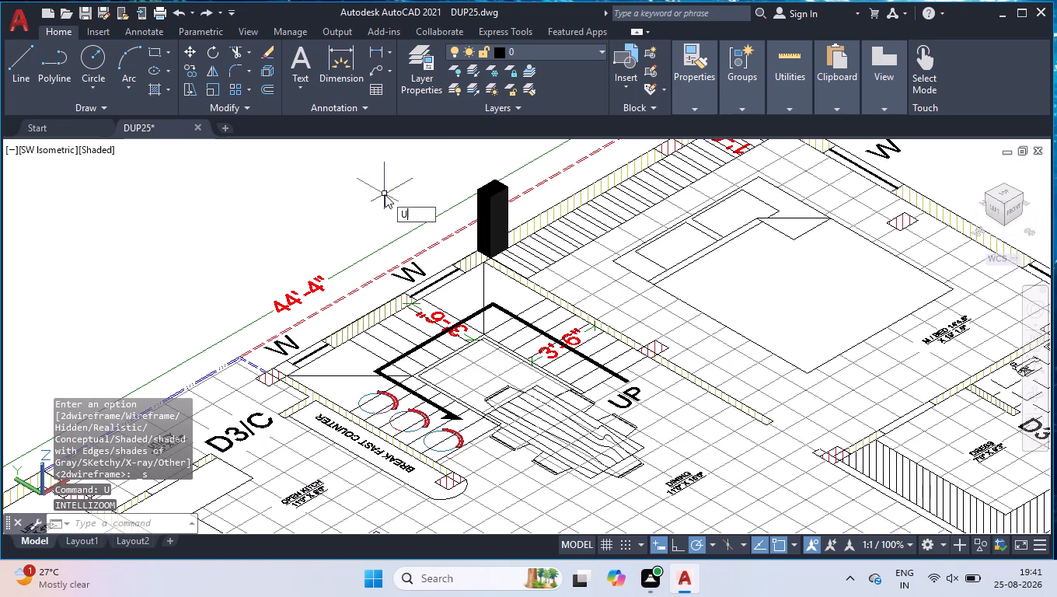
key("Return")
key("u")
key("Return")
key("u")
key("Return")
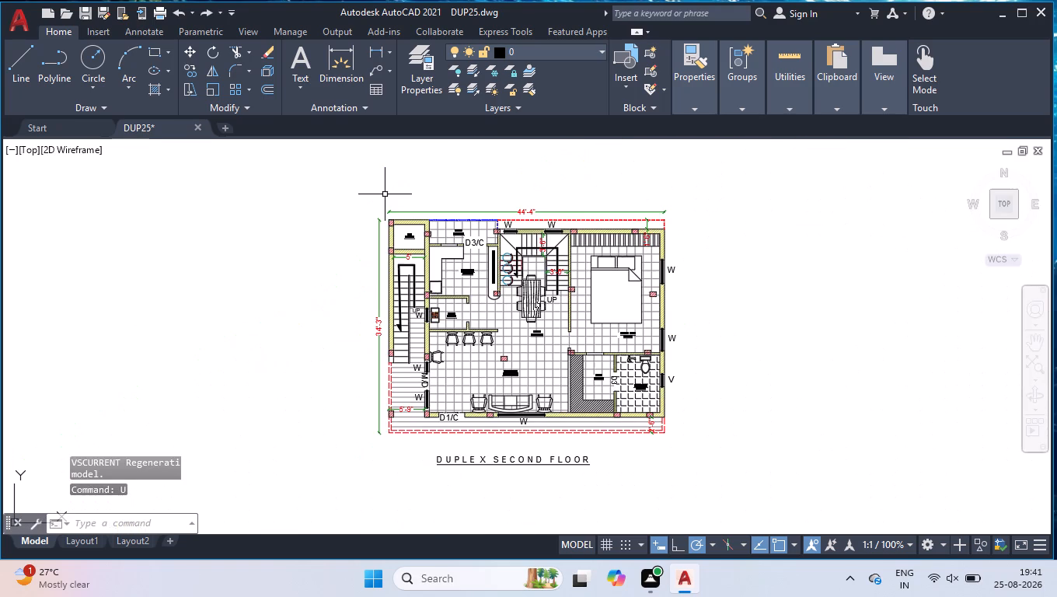